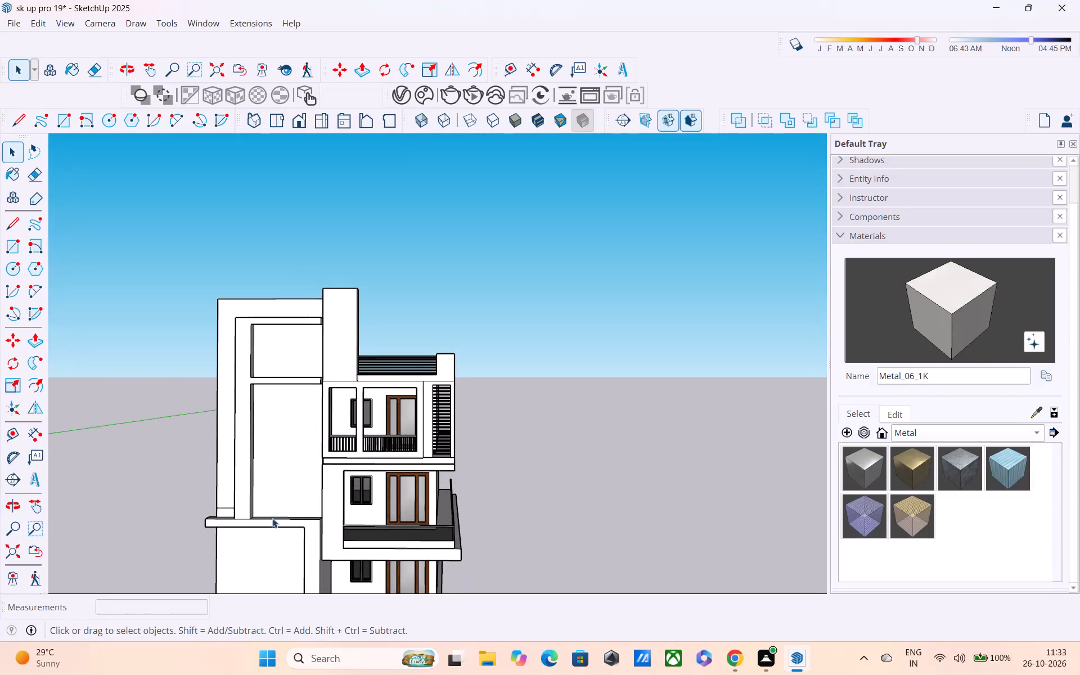
Copy the pair of base lines about 25' 6" up the narrow strip's outer edge, just below the tower top.
middle_drag(272, 517, 253, 474)
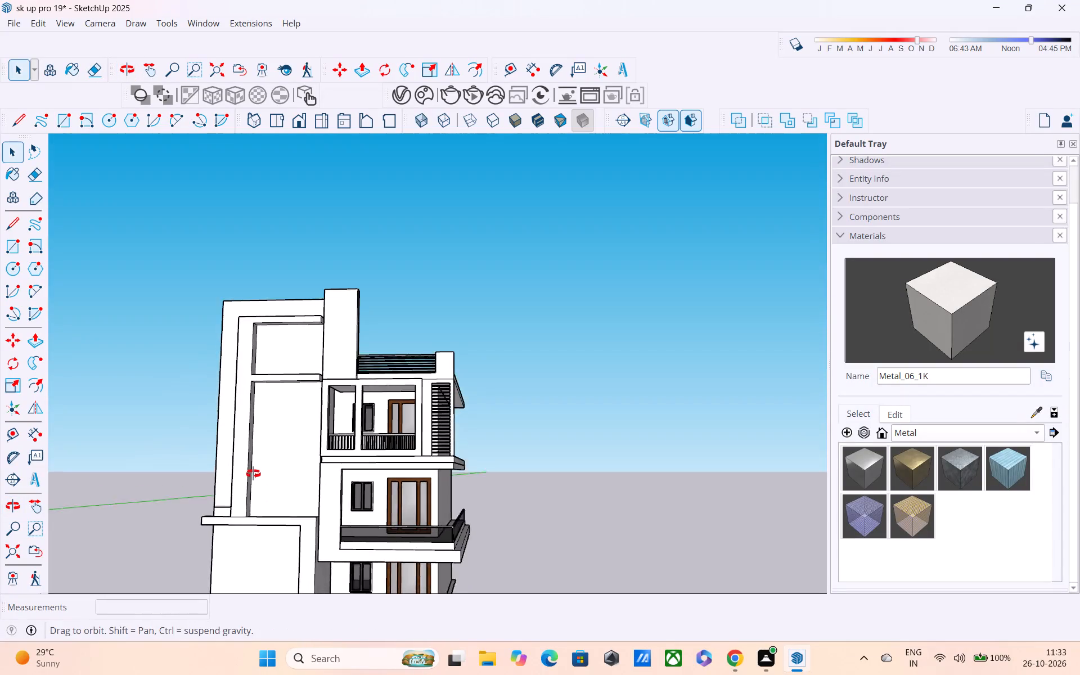
middle_drag(253, 474, 250, 466)
scroll(253, 451, up, 4)
middle_drag(253, 466, 301, 502)
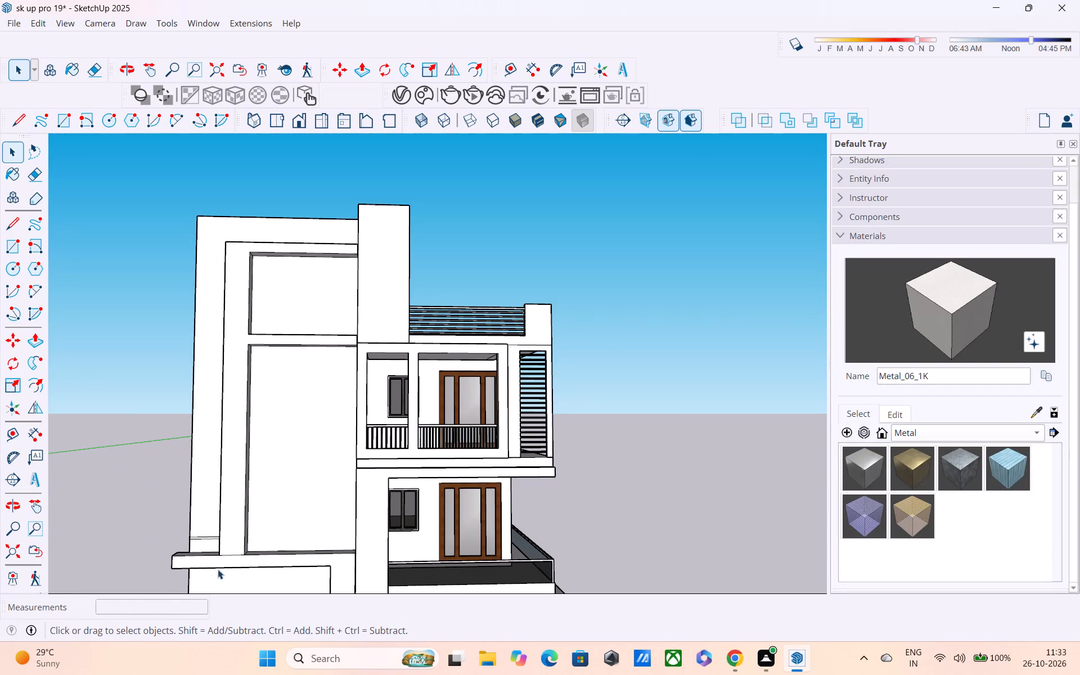
scroll(206, 582, up, 3)
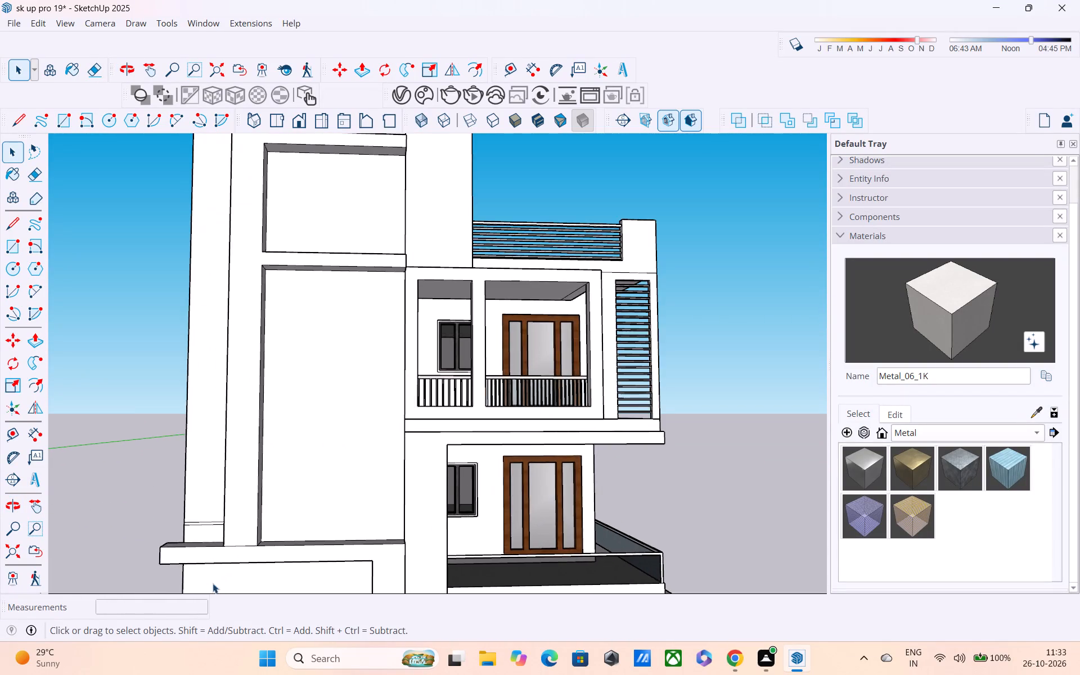
middle_drag(213, 583, 222, 553)
scroll(209, 512, up, 3)
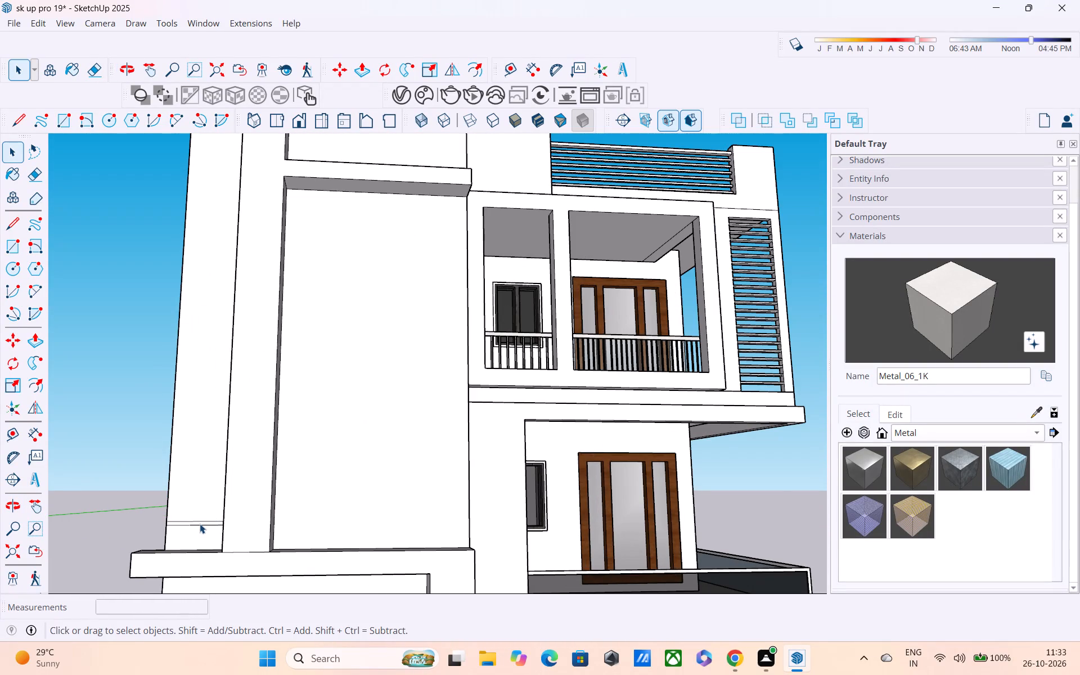
scroll(200, 524, up, 6)
click(199, 524)
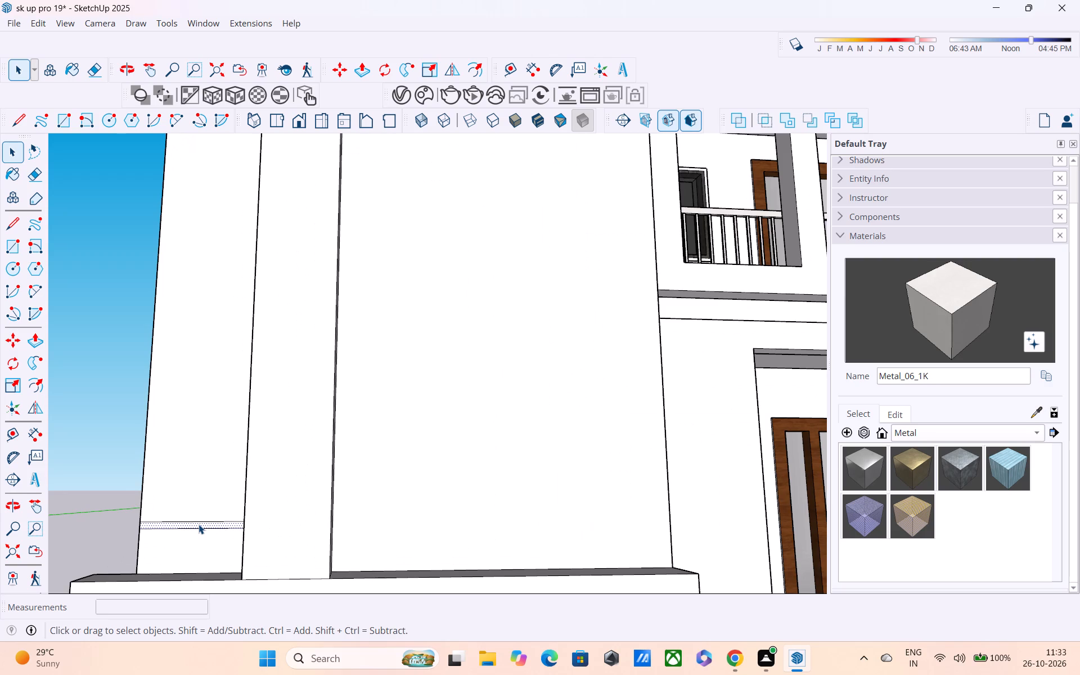
scroll(198, 523, up, 2)
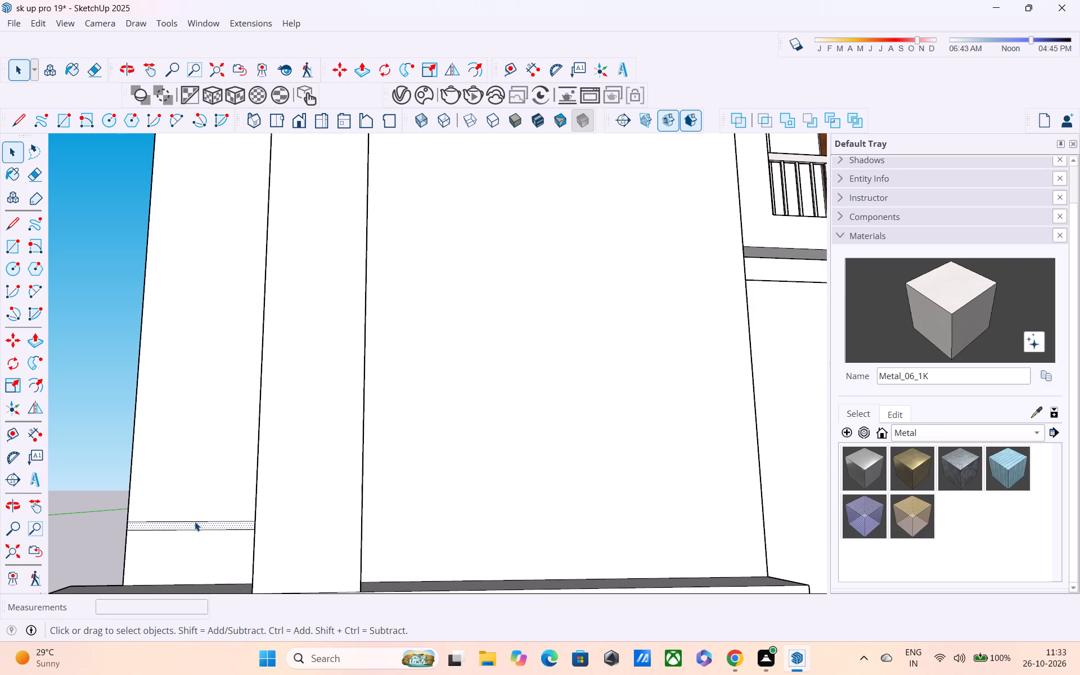
click(195, 521)
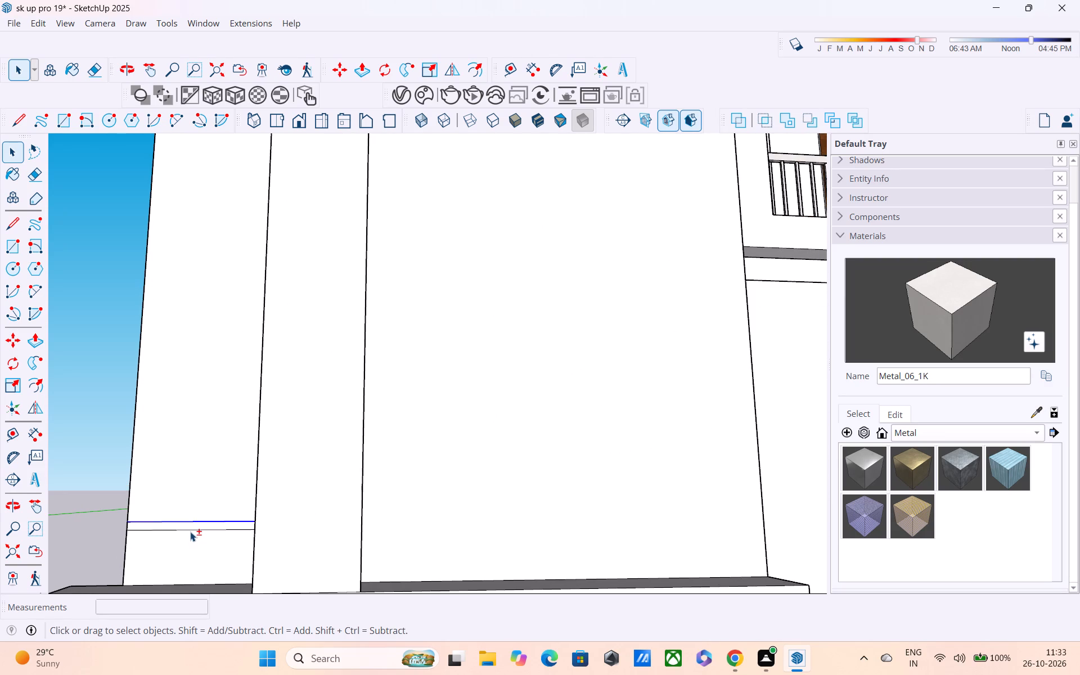
shift+click(190, 532)
key(m)
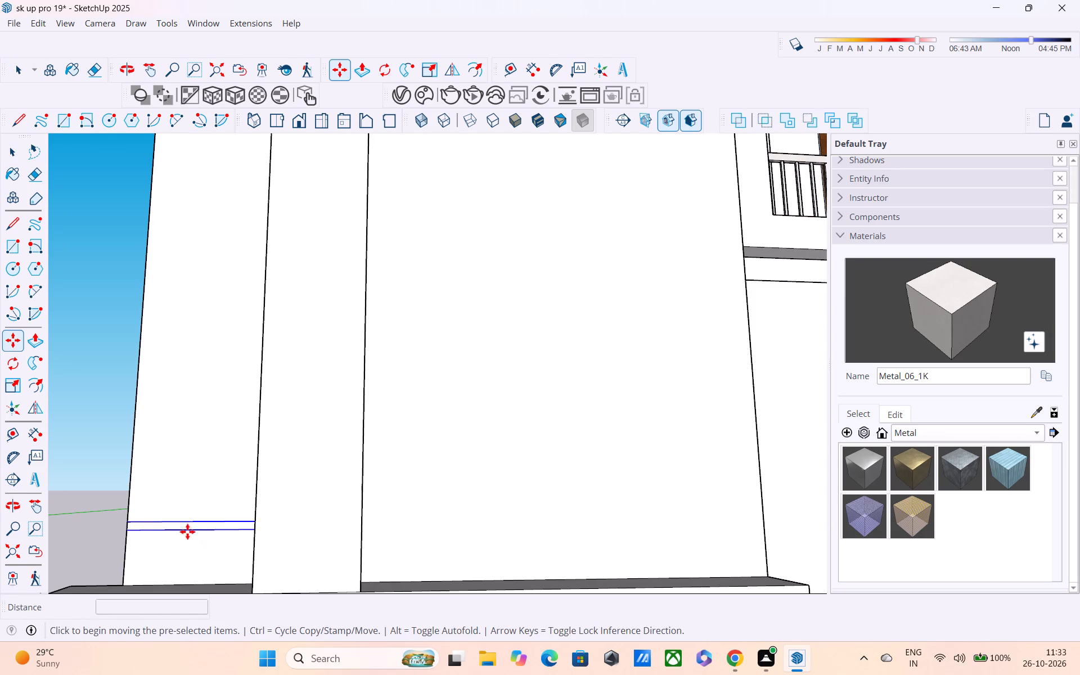
click(126, 522)
scroll(121, 422, down, 2)
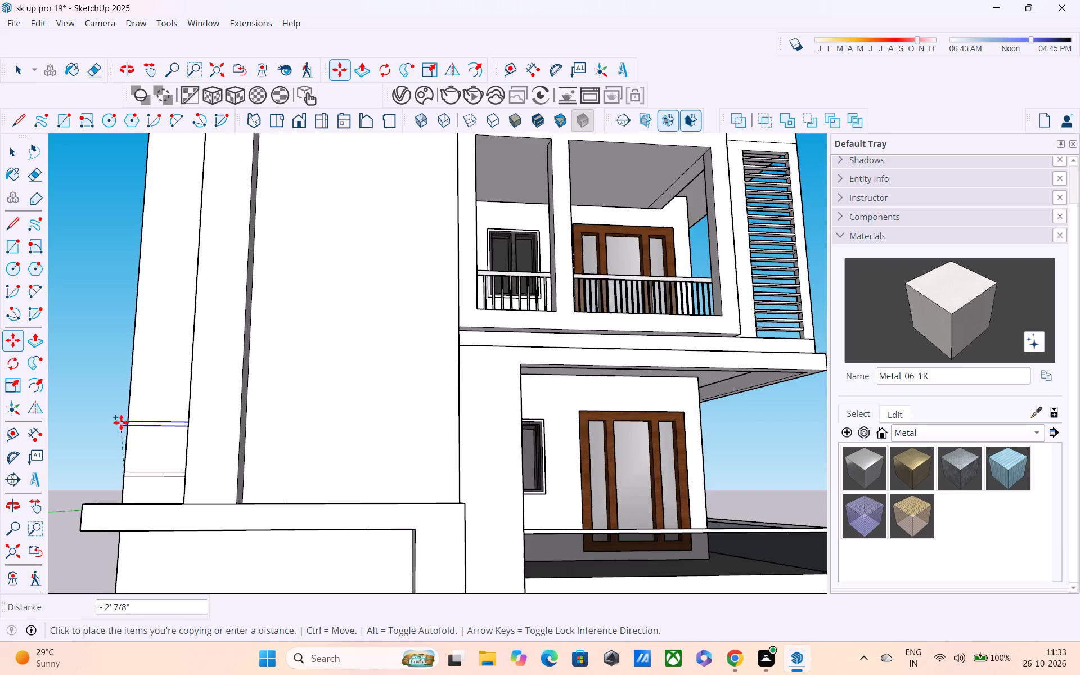
scroll(126, 409, down, 1)
shift+middle_drag(128, 415, 148, 636)
shift+middle_drag(174, 399, 172, 535)
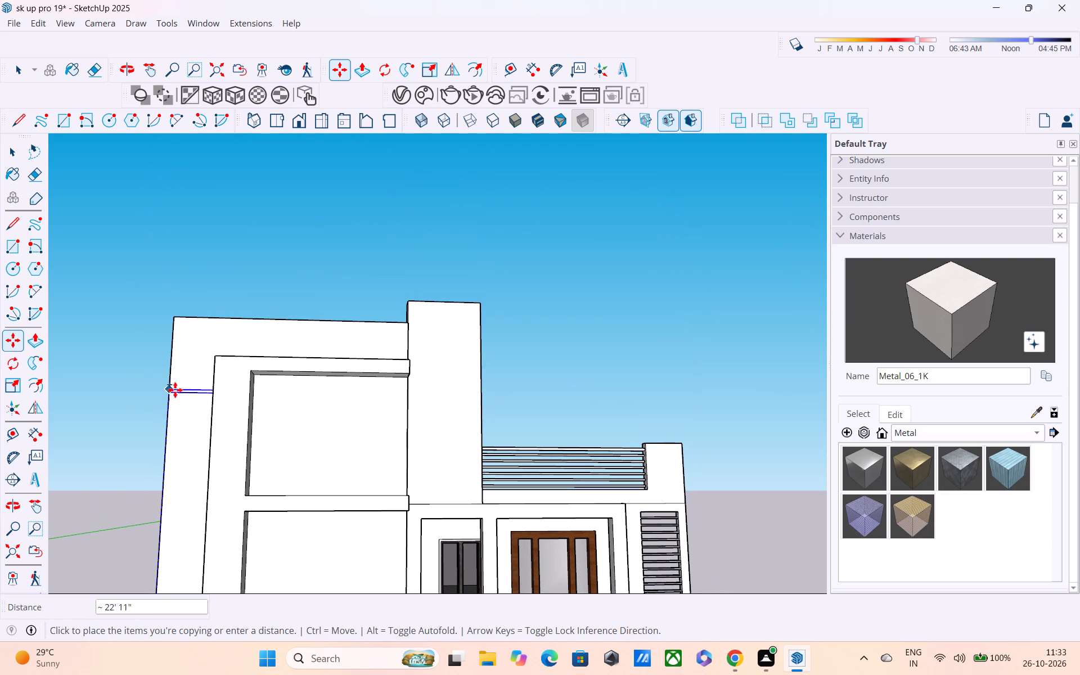
click(169, 345)
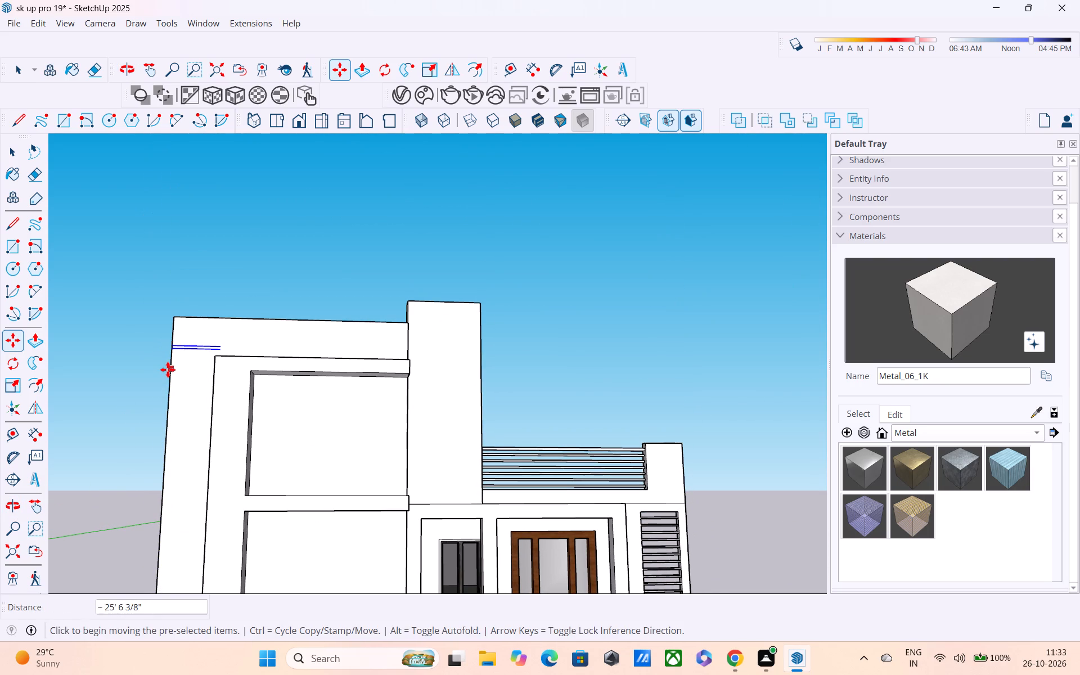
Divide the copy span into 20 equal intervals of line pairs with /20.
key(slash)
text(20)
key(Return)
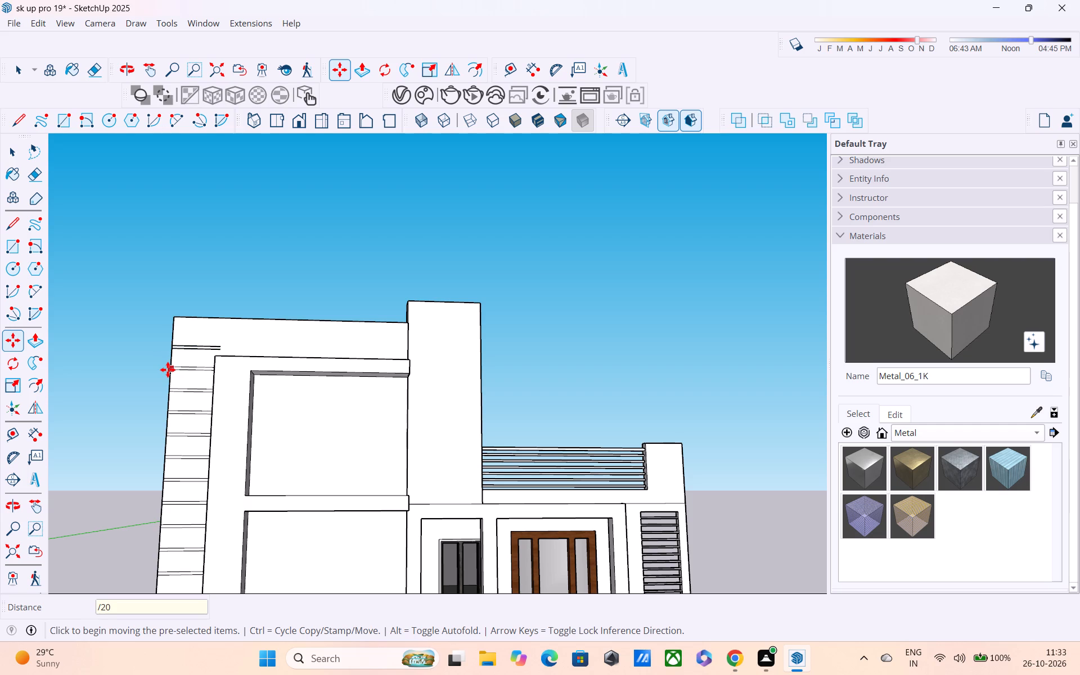
Change the array of line pairs on the narrow strip to 30 equal intervals with /30.
scroll(237, 451, down, 6)
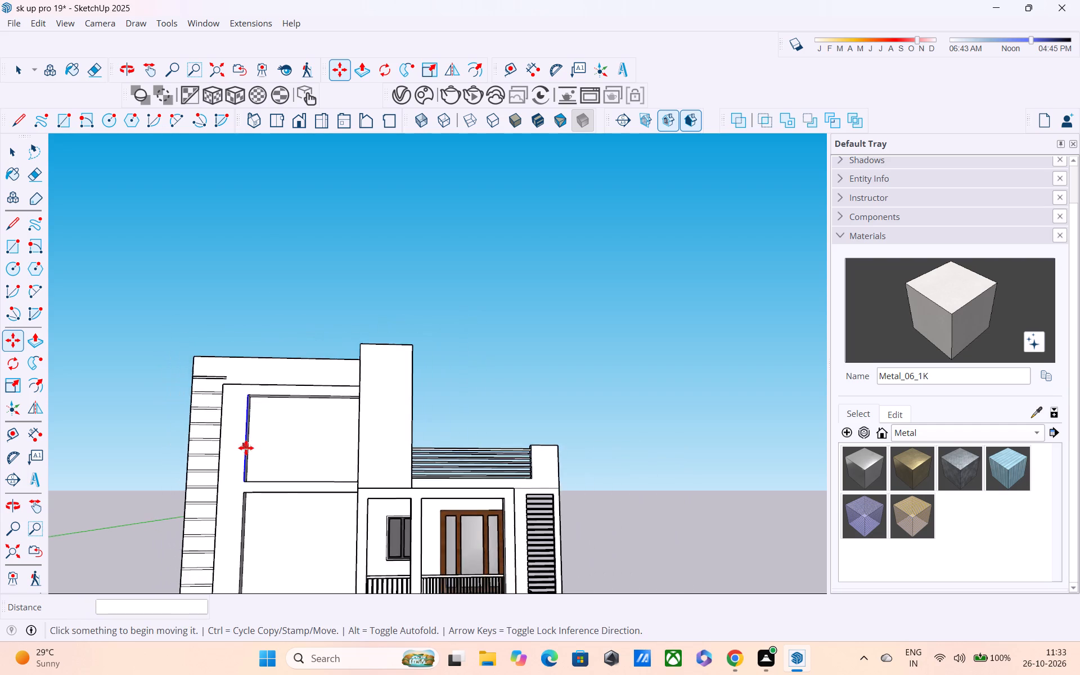
scroll(246, 448, down, 3)
middle_drag(209, 494, 238, 568)
scroll(241, 463, down, 5)
middle_drag(241, 454, 241, 405)
scroll(235, 473, up, 3)
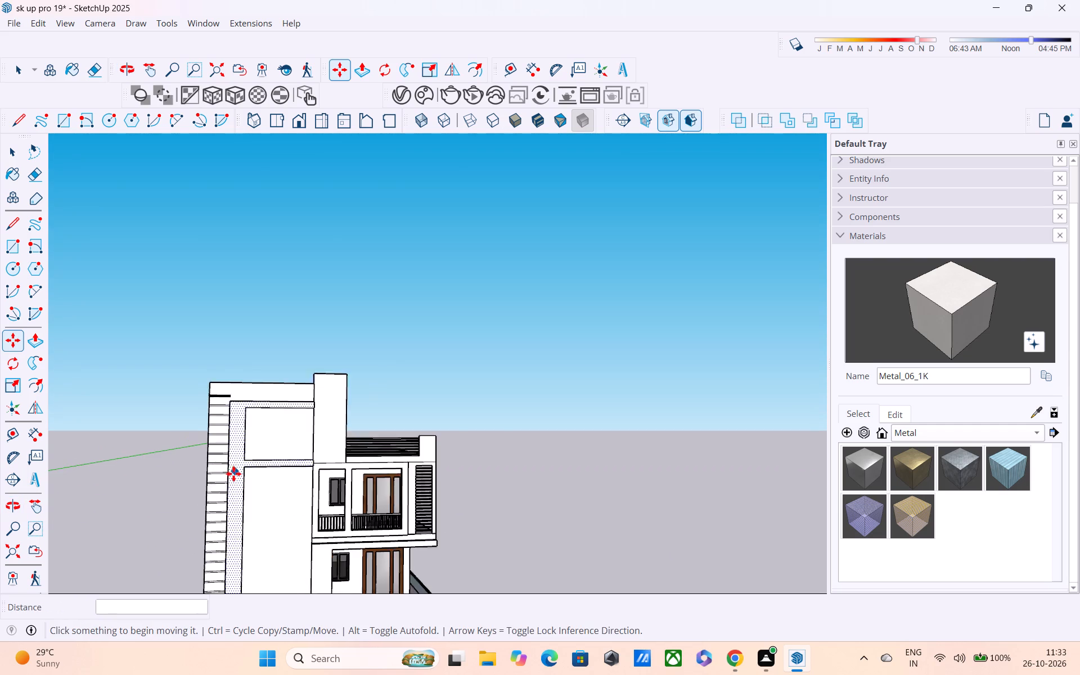
scroll(233, 474, up, 4)
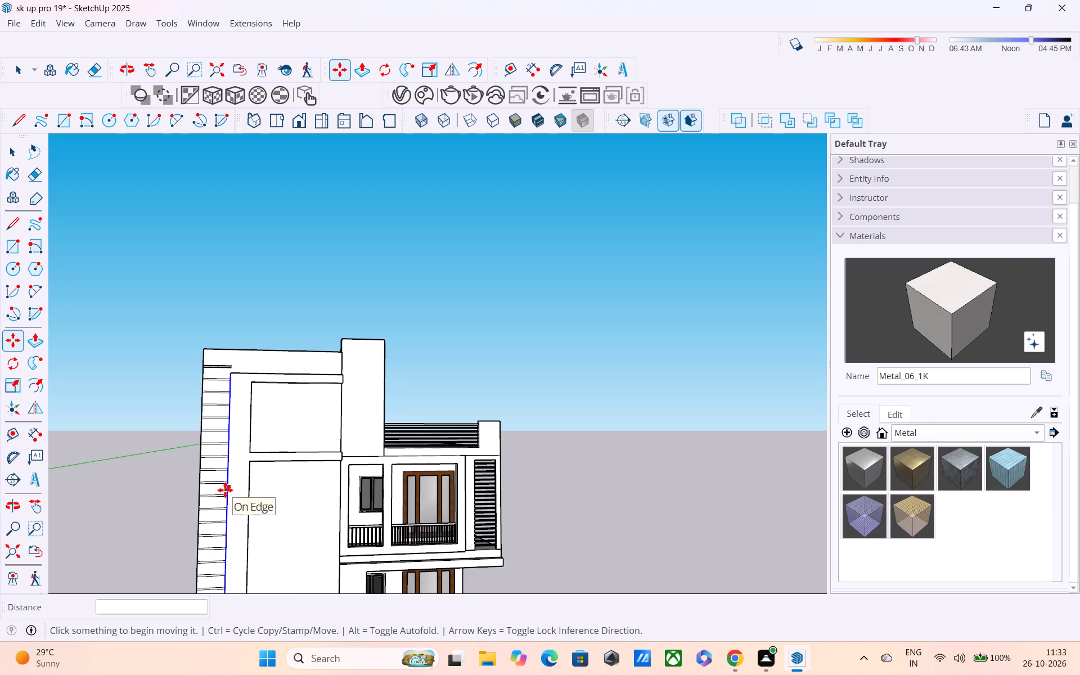
text(/30)
key(Return)
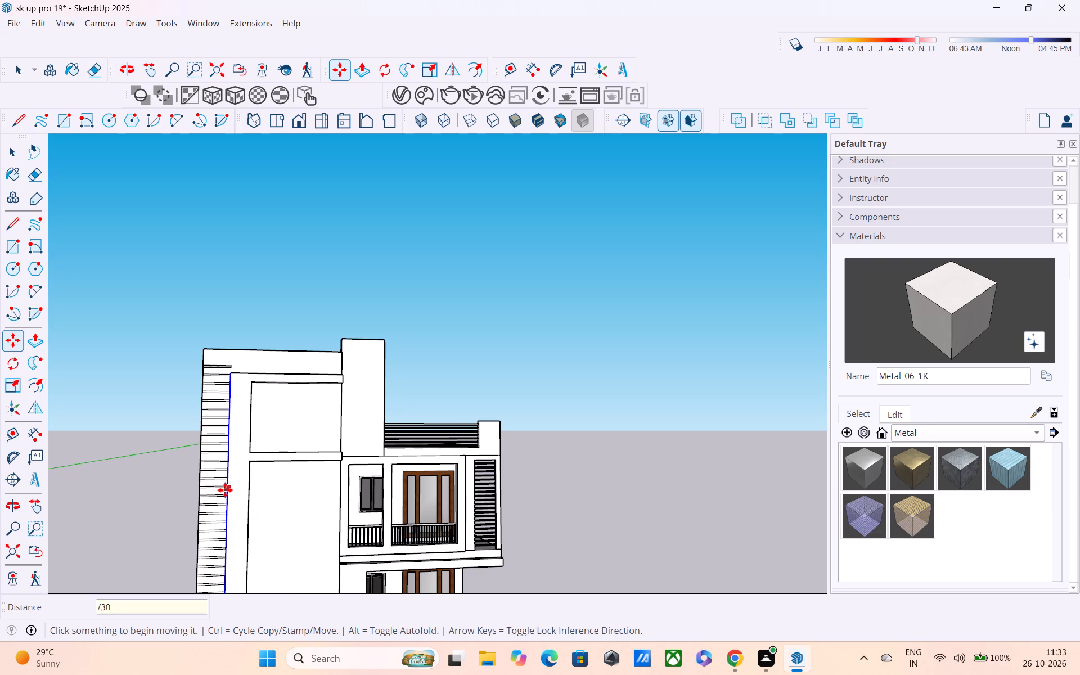
Draw a vertical line about 2' 6 1/2" long from the projecting frame's upper outer corner to the tower's top edge.
scroll(247, 445, down, 1)
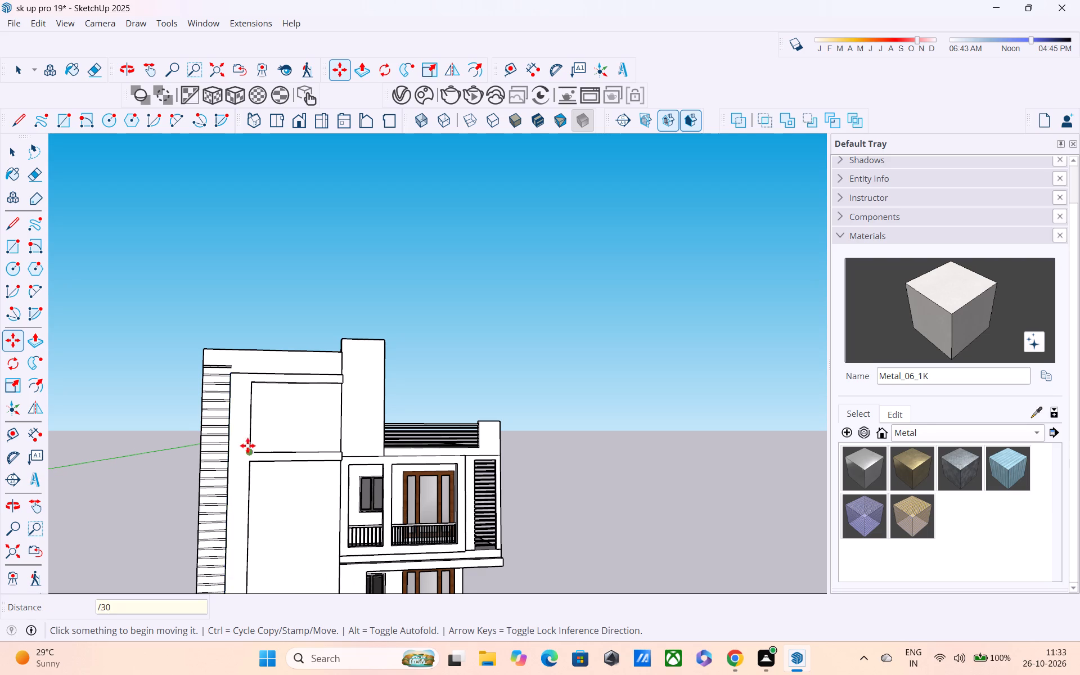
scroll(247, 445, down, 8)
scroll(244, 465, up, 10)
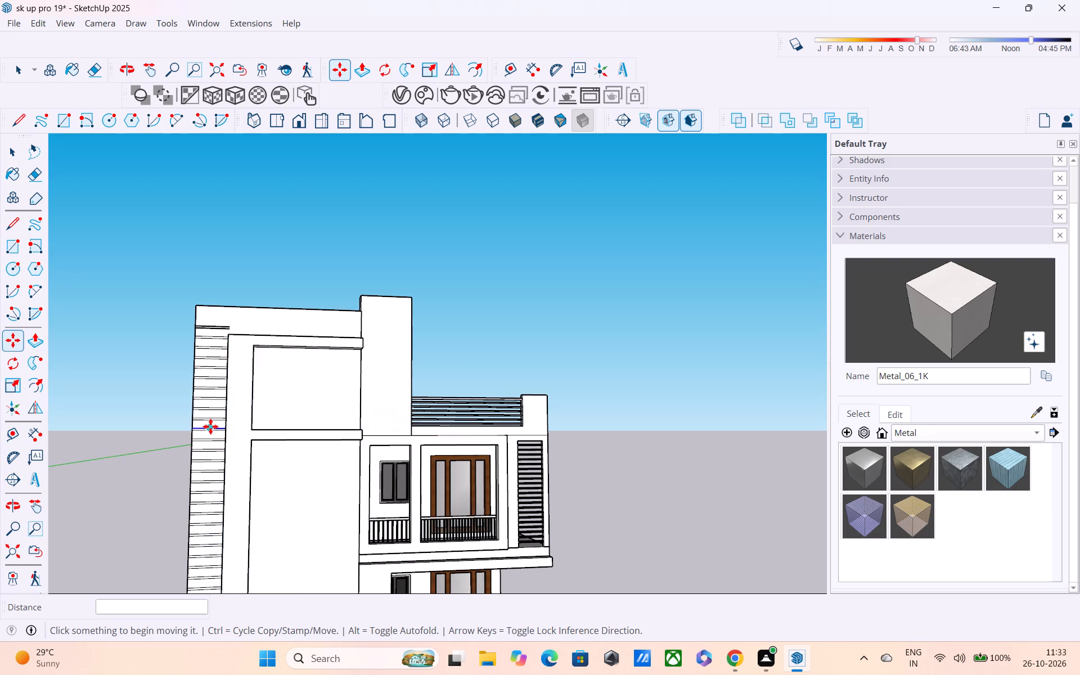
middle_drag(214, 428, 241, 466)
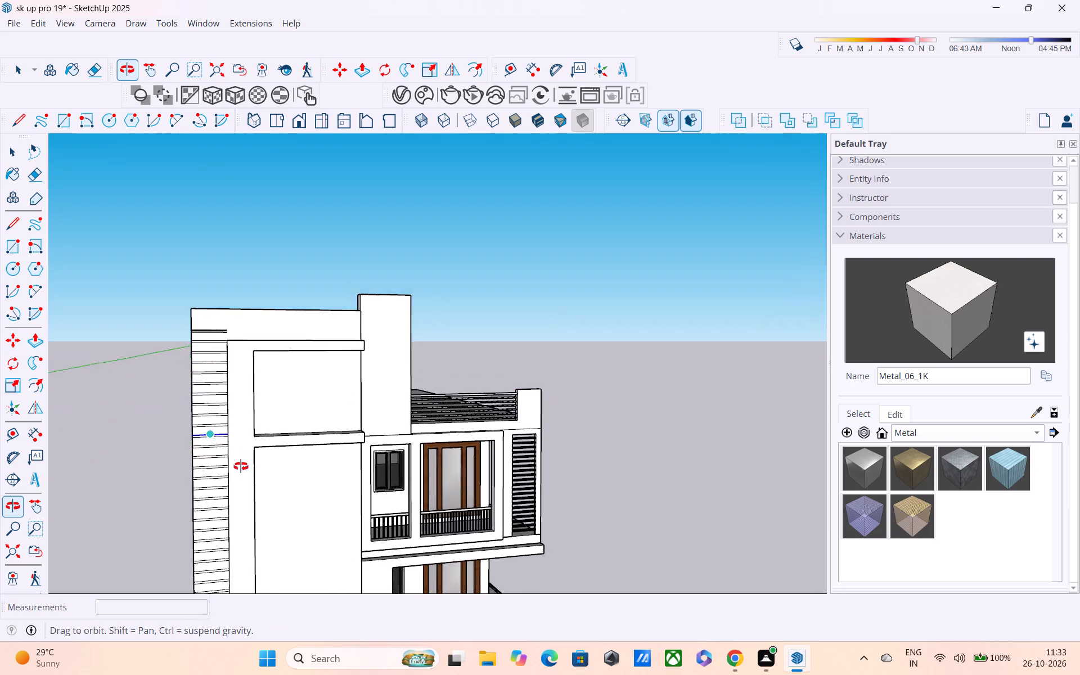
middle_drag(241, 466, 313, 502)
scroll(243, 377, up, 4)
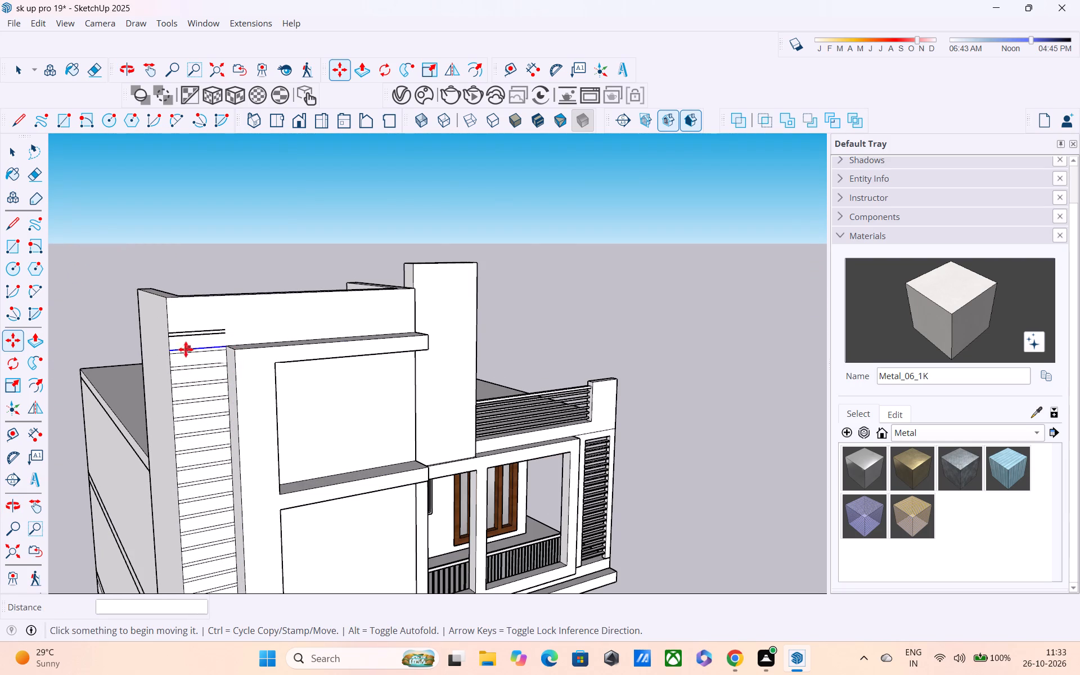
scroll(227, 345, up, 1)
middle_drag(227, 345, 186, 341)
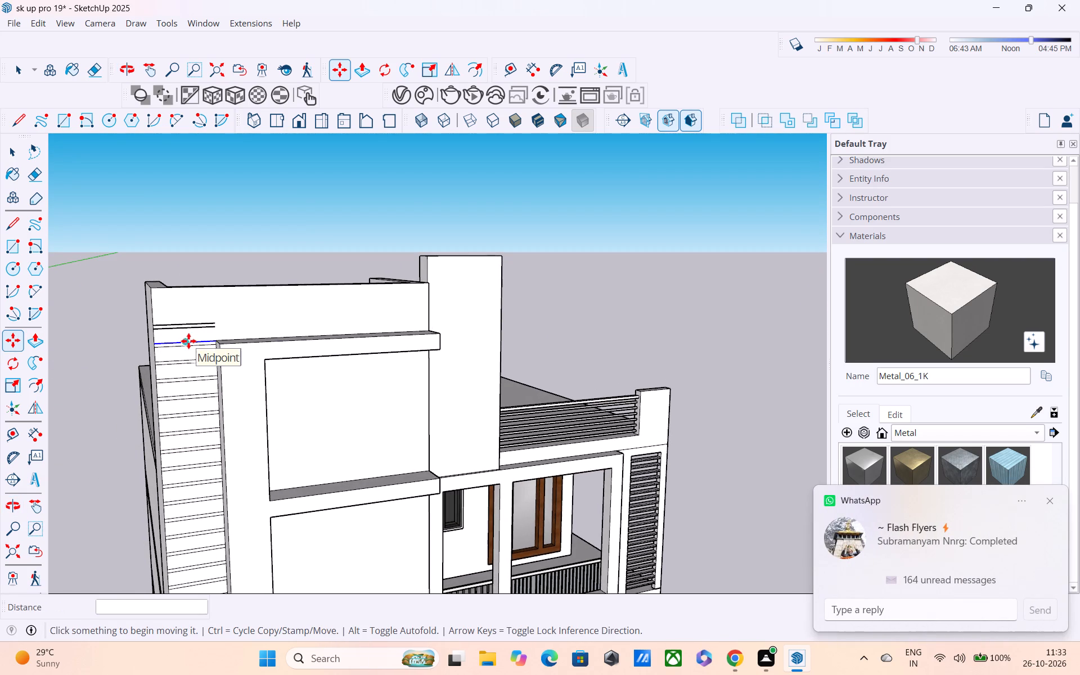
key(l)
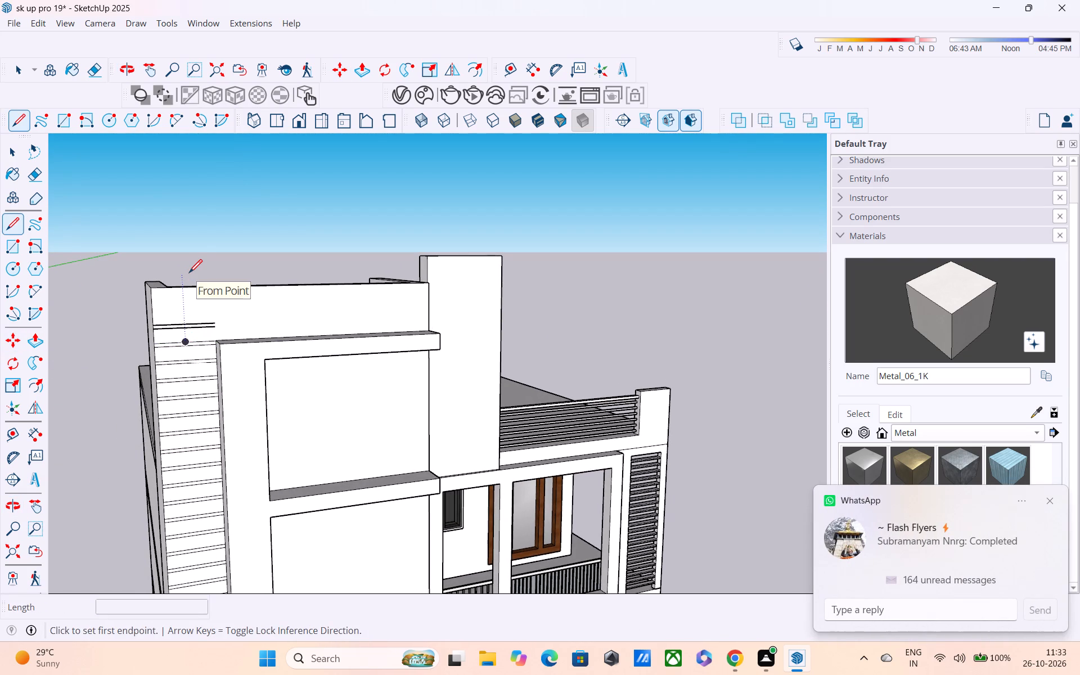
scroll(218, 331, up, 3)
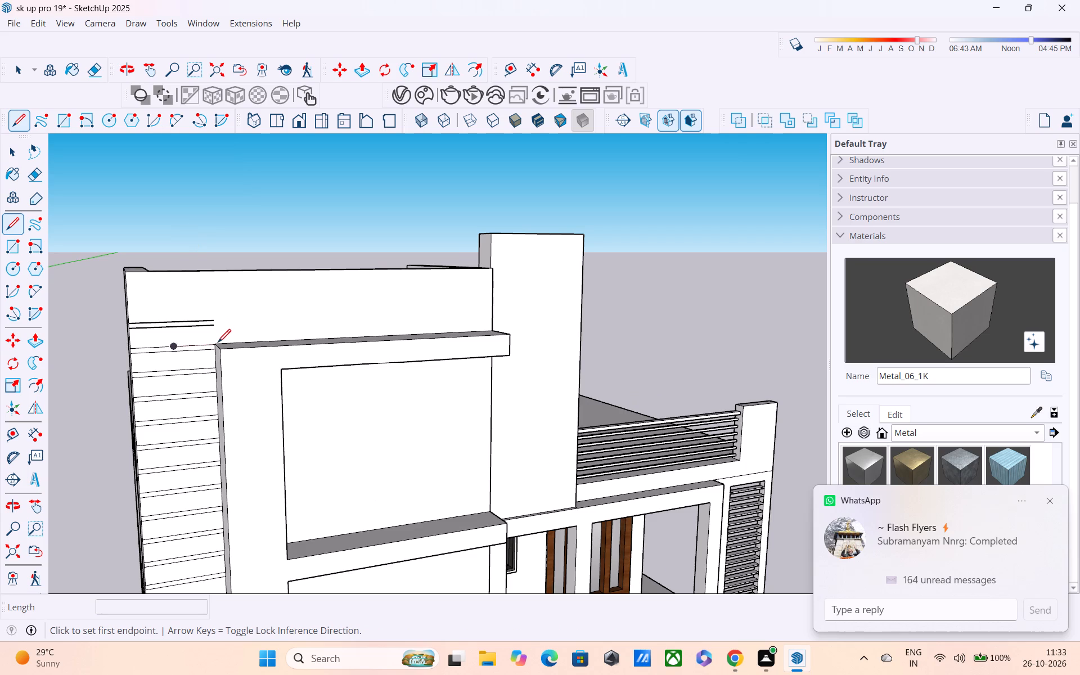
click(218, 343)
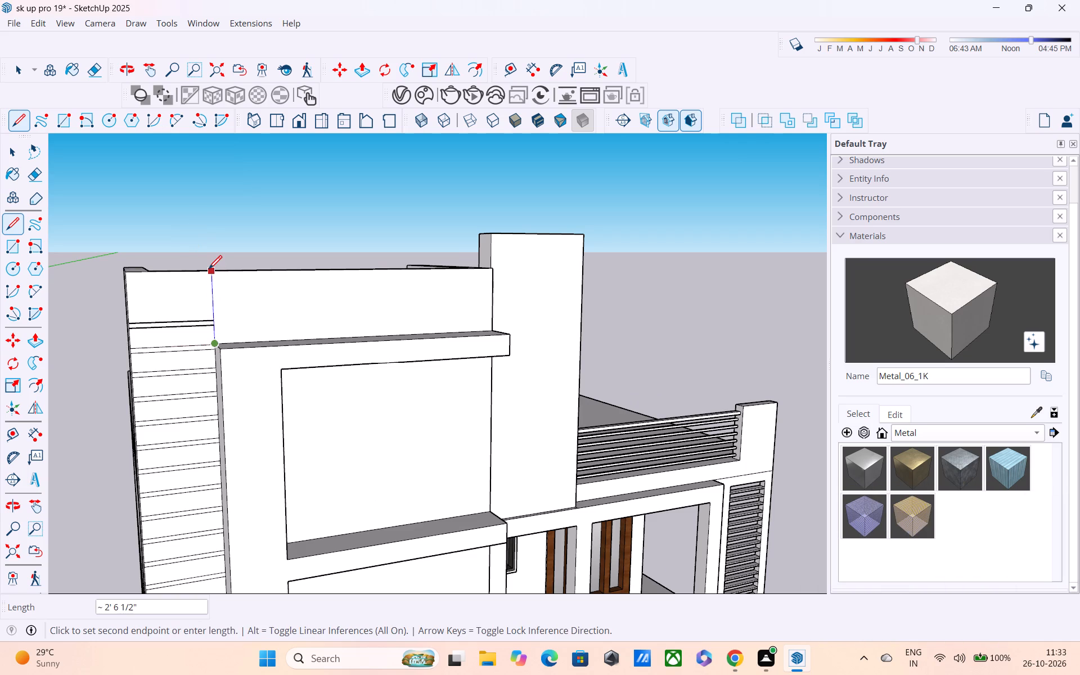
click(209, 270)
key(space)
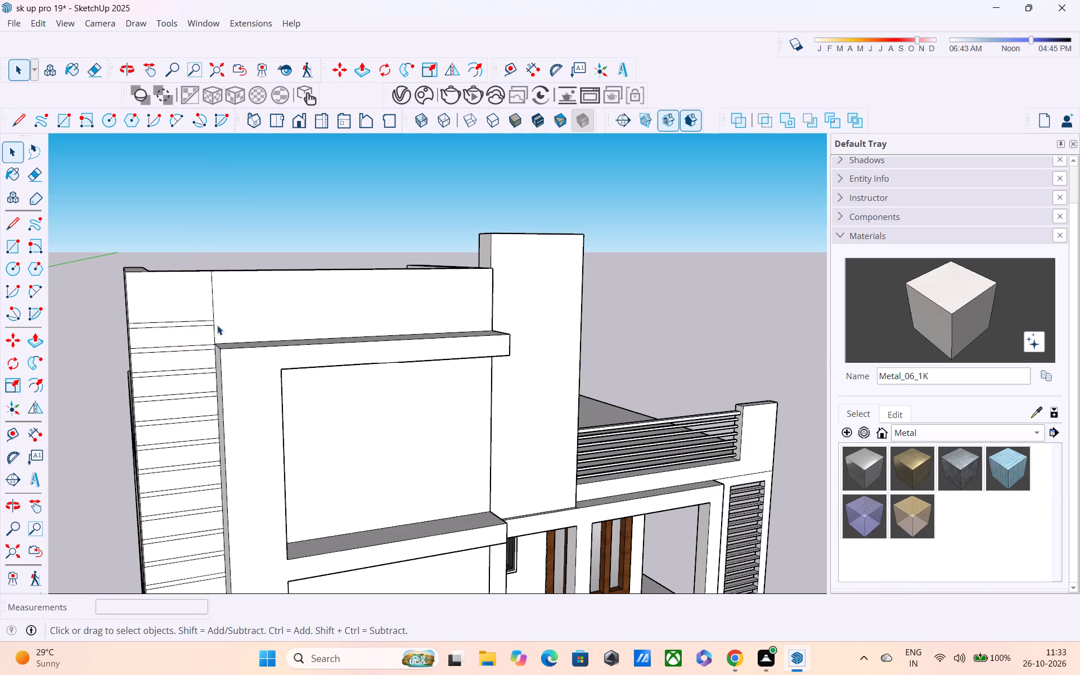
Copy all segments of the new vertical line about 2" across the tower face, away from the grooved strip.
middle_drag(222, 290, 216, 295)
scroll(216, 295, up, 3)
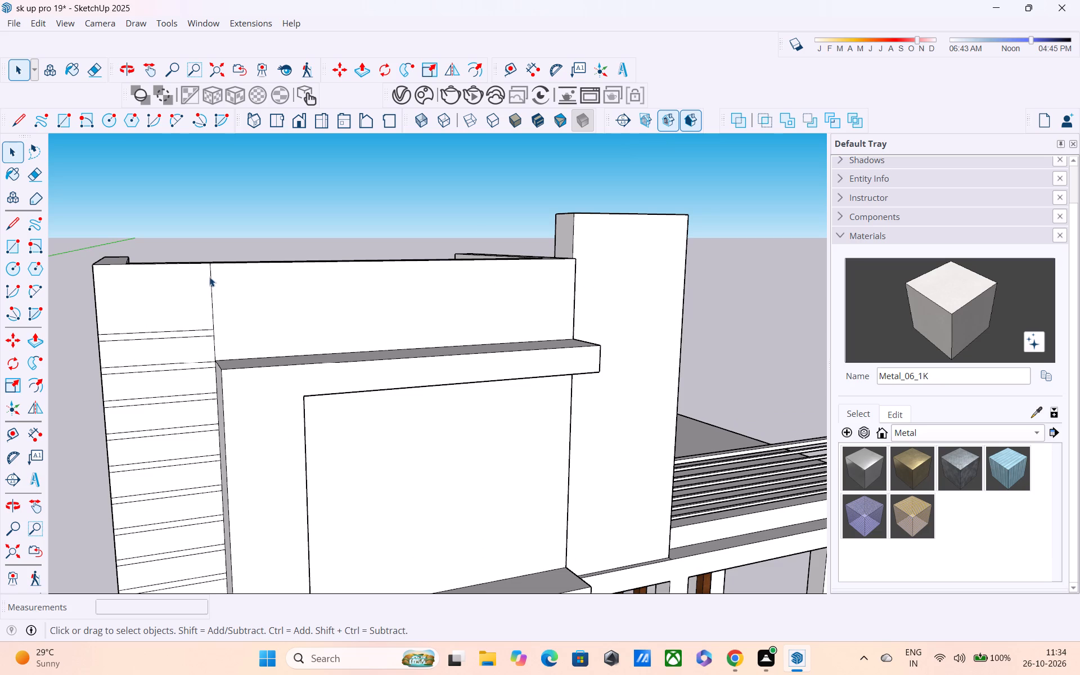
click(211, 280)
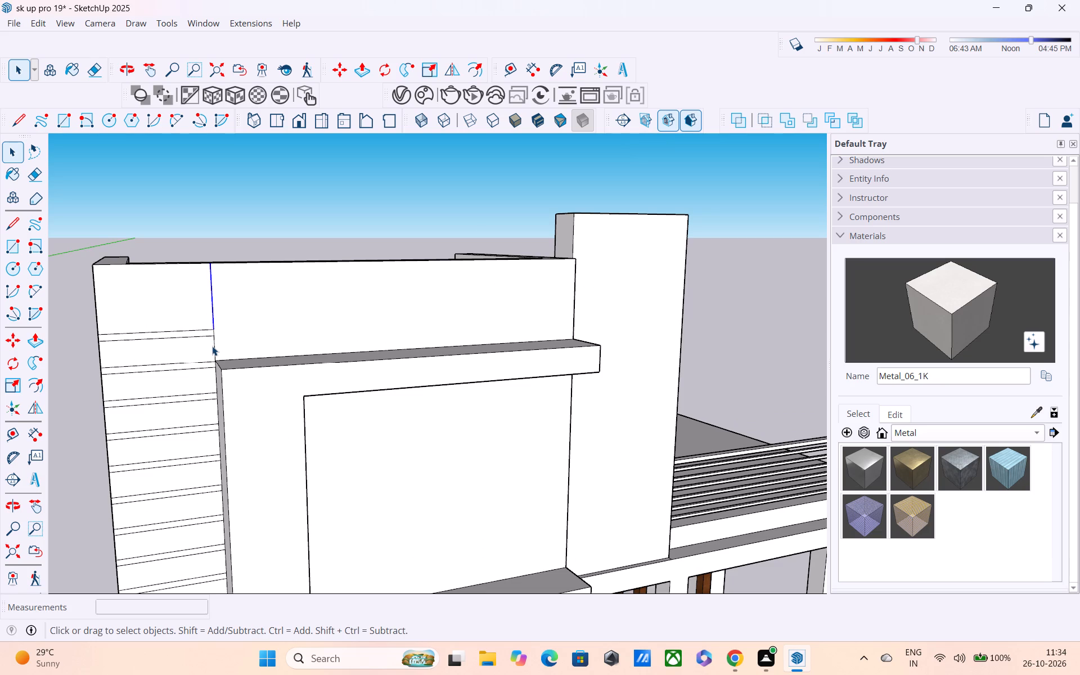
scroll(214, 334, up, 8)
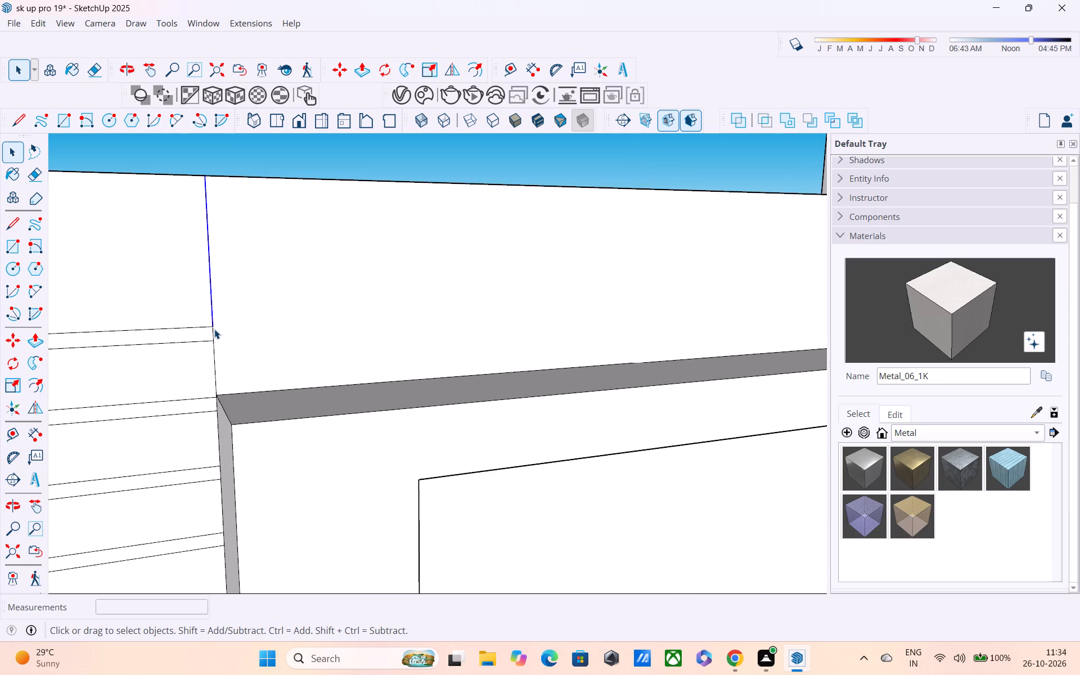
scroll(214, 329, up, 2)
shift+click(213, 331)
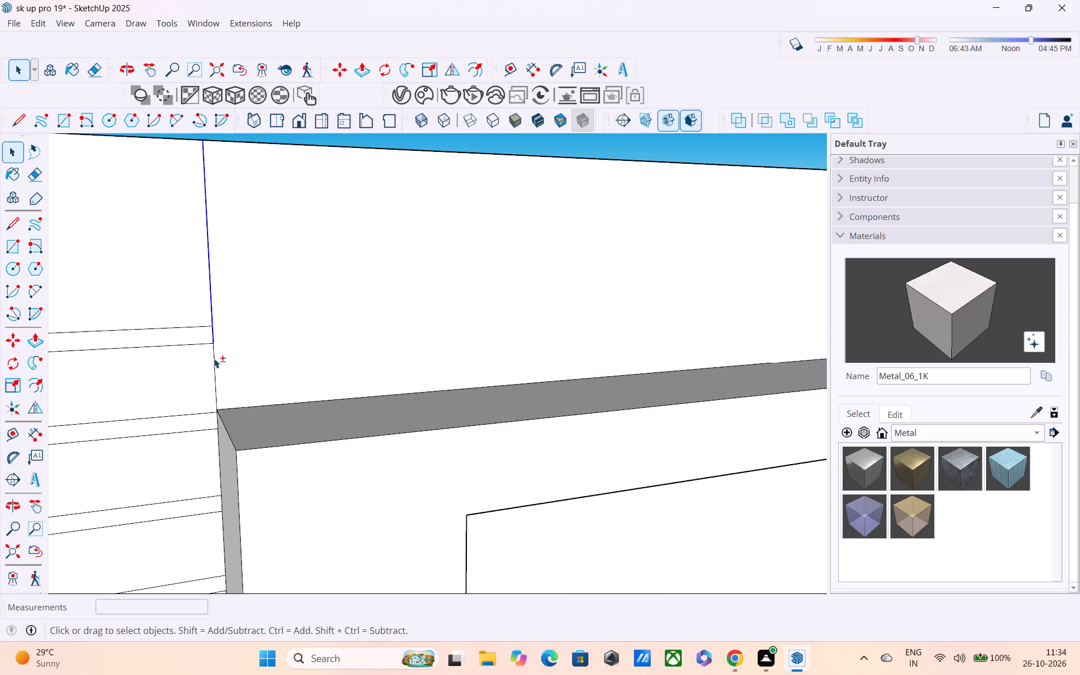
shift+click(214, 371)
key(m)
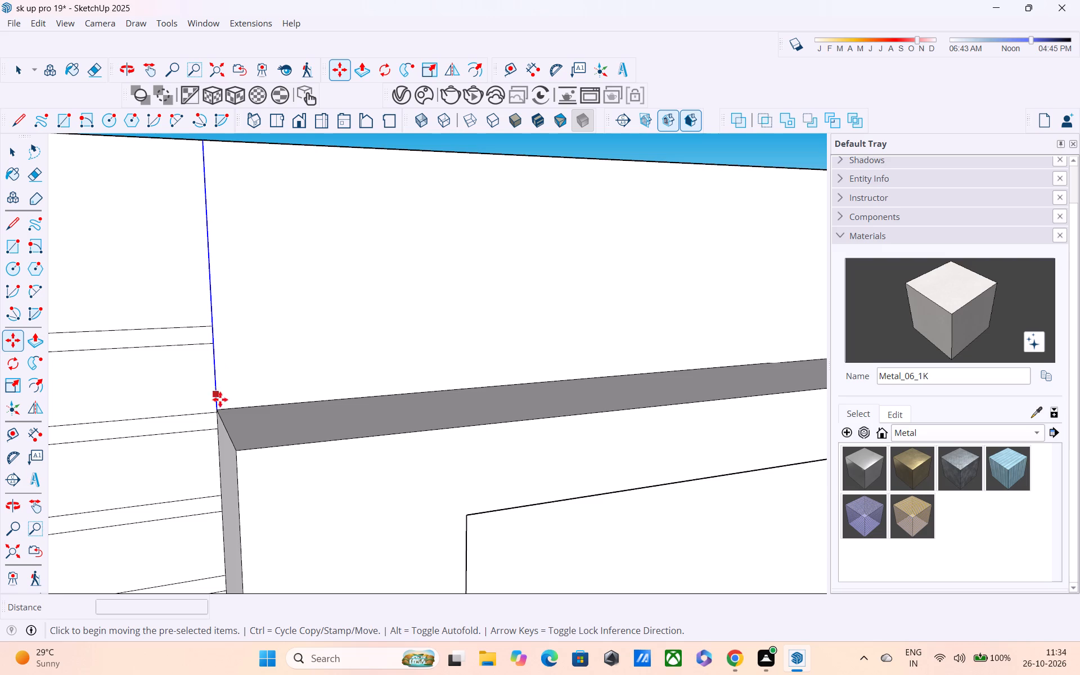
click(215, 411)
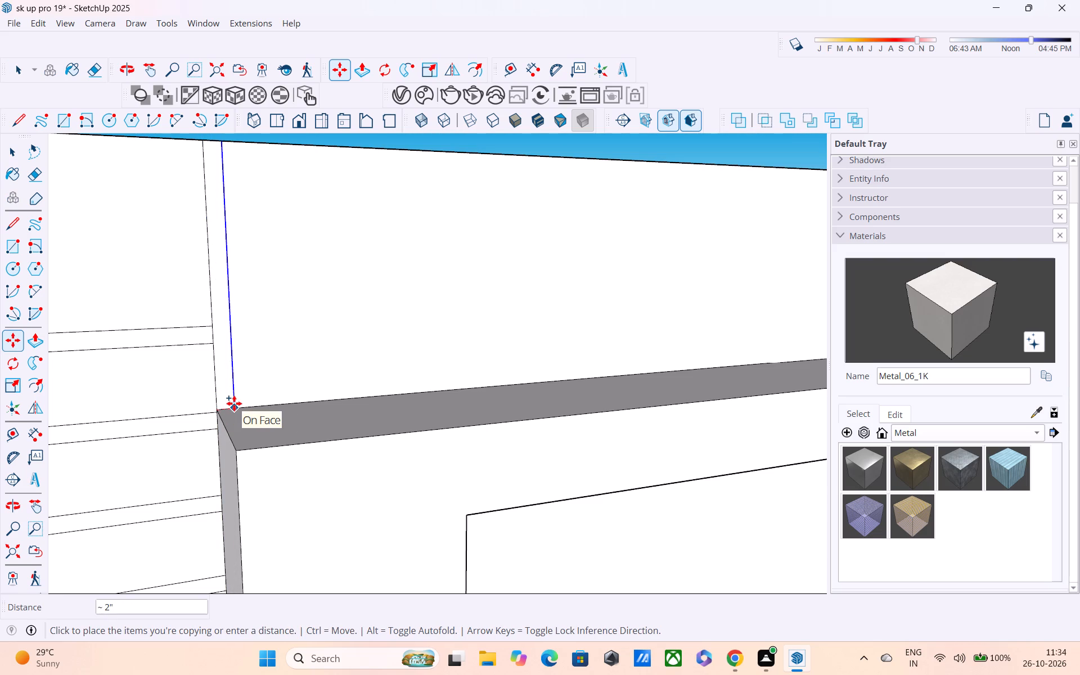
click(234, 403)
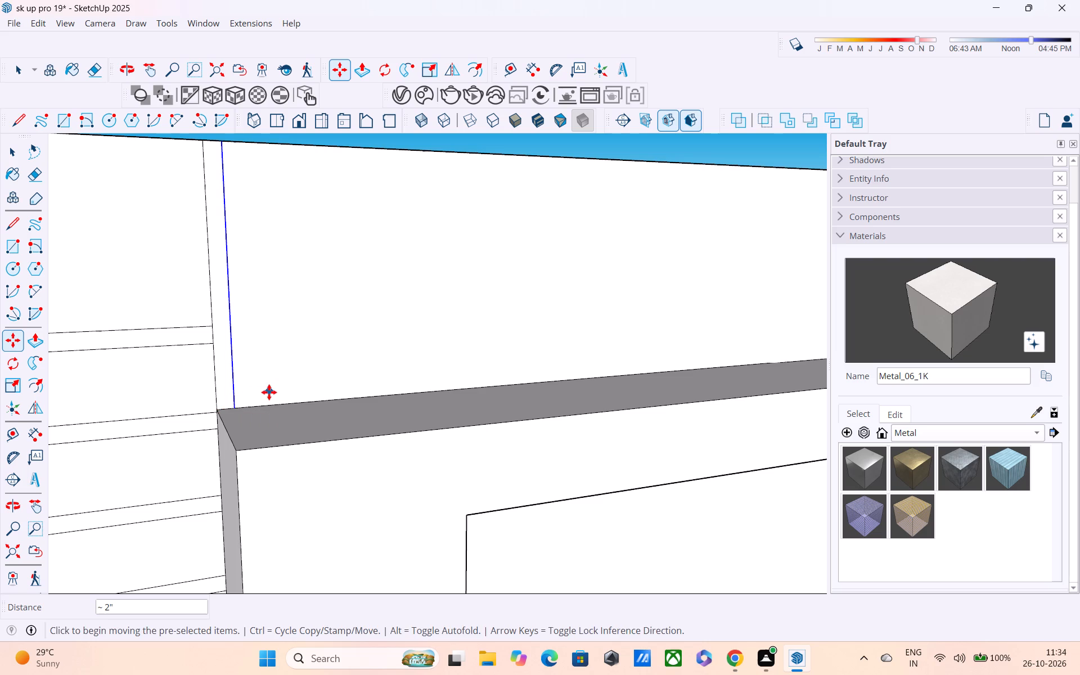
middle_drag(269, 392, 224, 415)
scroll(232, 402, down, 4)
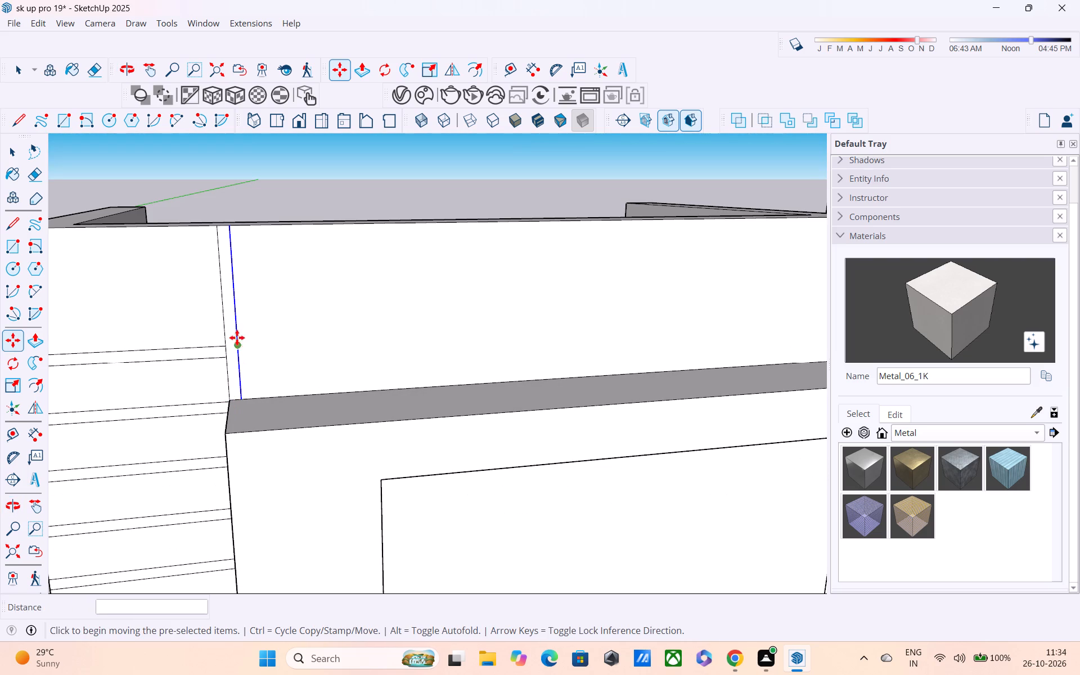
Copy all segments of the vertical line pair about 10' 10" along the tower's top face to its end at the tall pillar.
key(space)
click(220, 278)
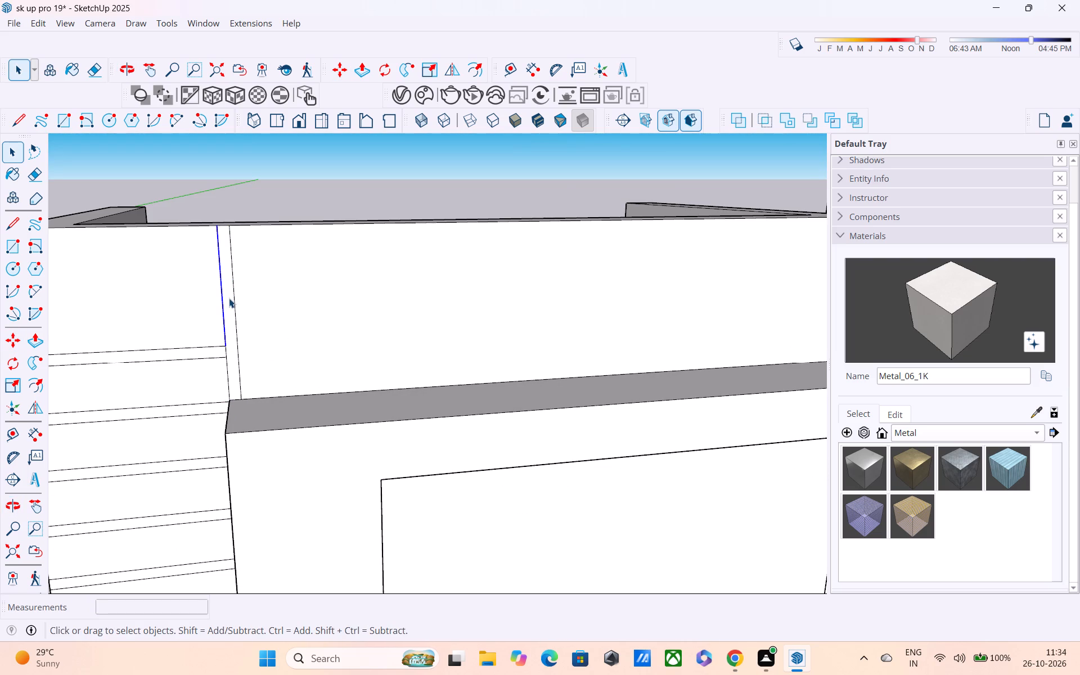
shift+click(227, 350)
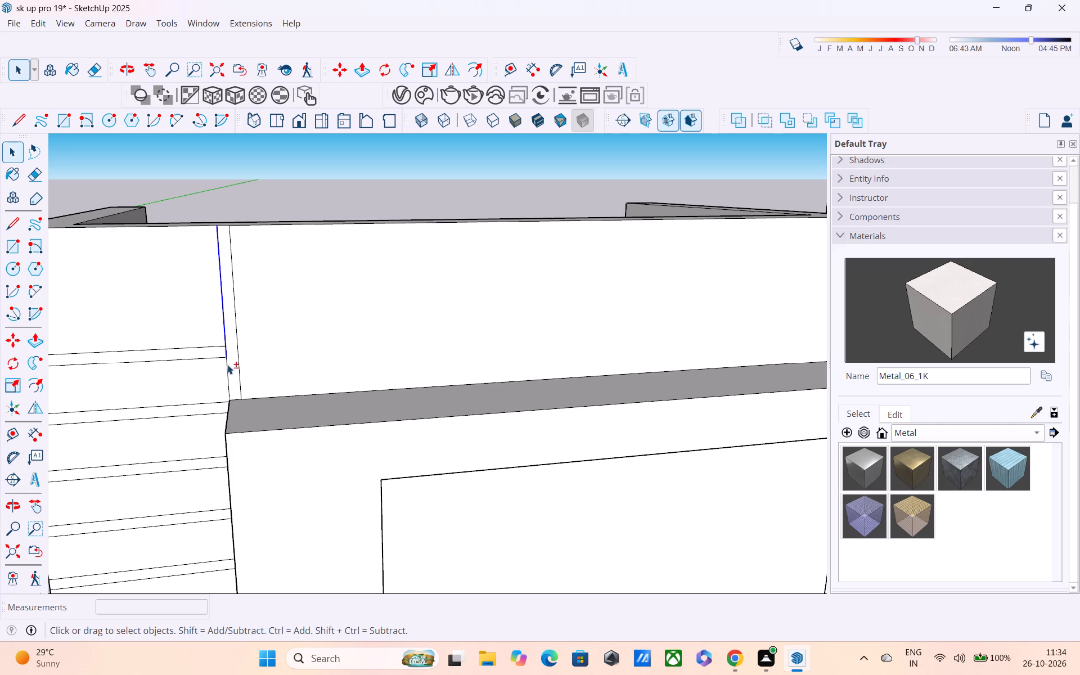
shift+click(227, 367)
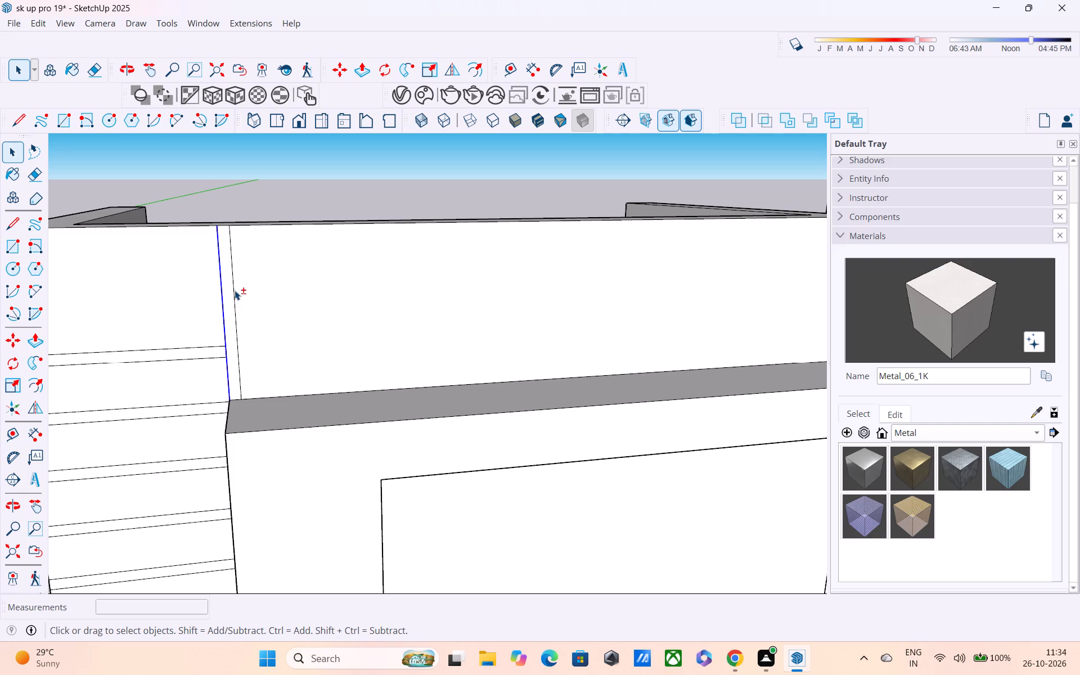
shift+click(235, 290)
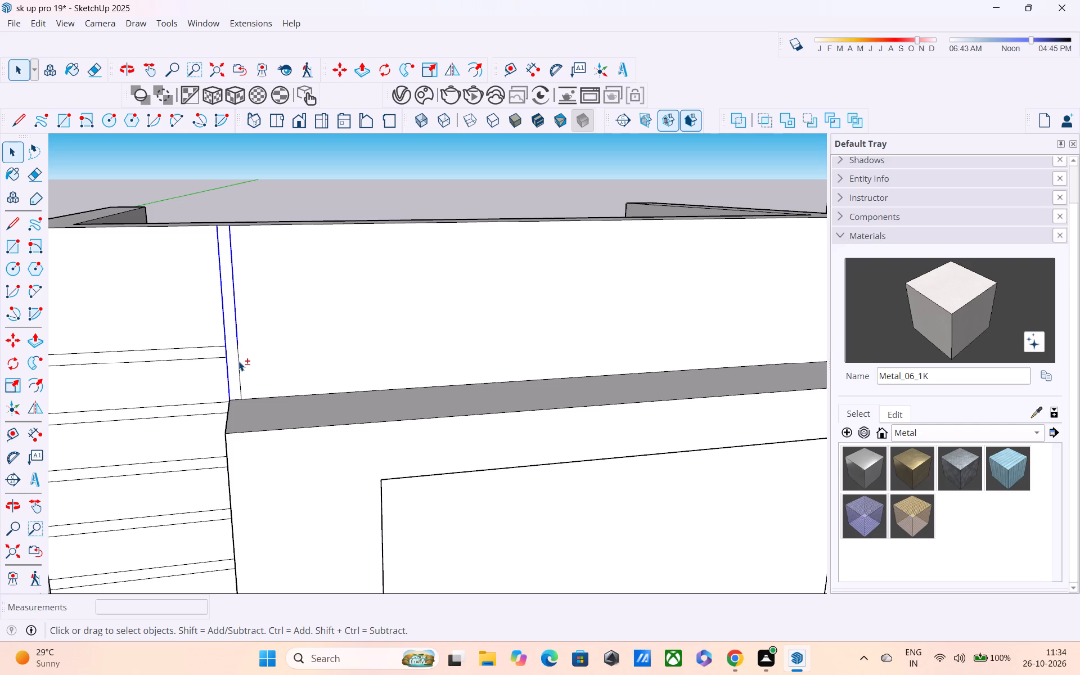
shift+click(238, 361)
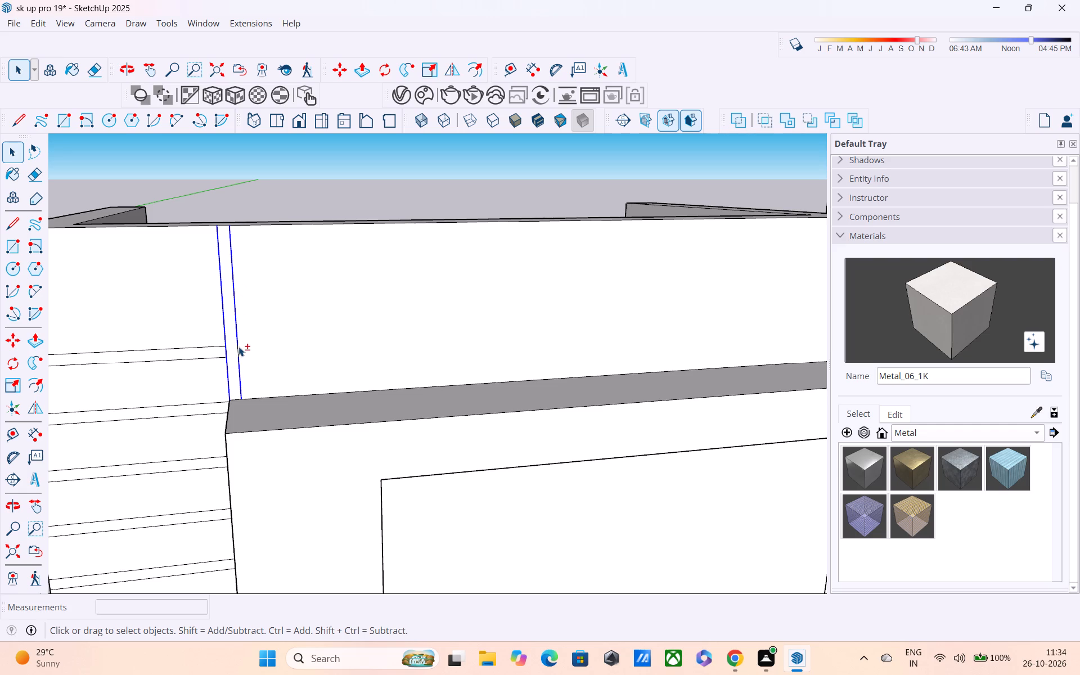
shift+click(238, 346)
key(m)
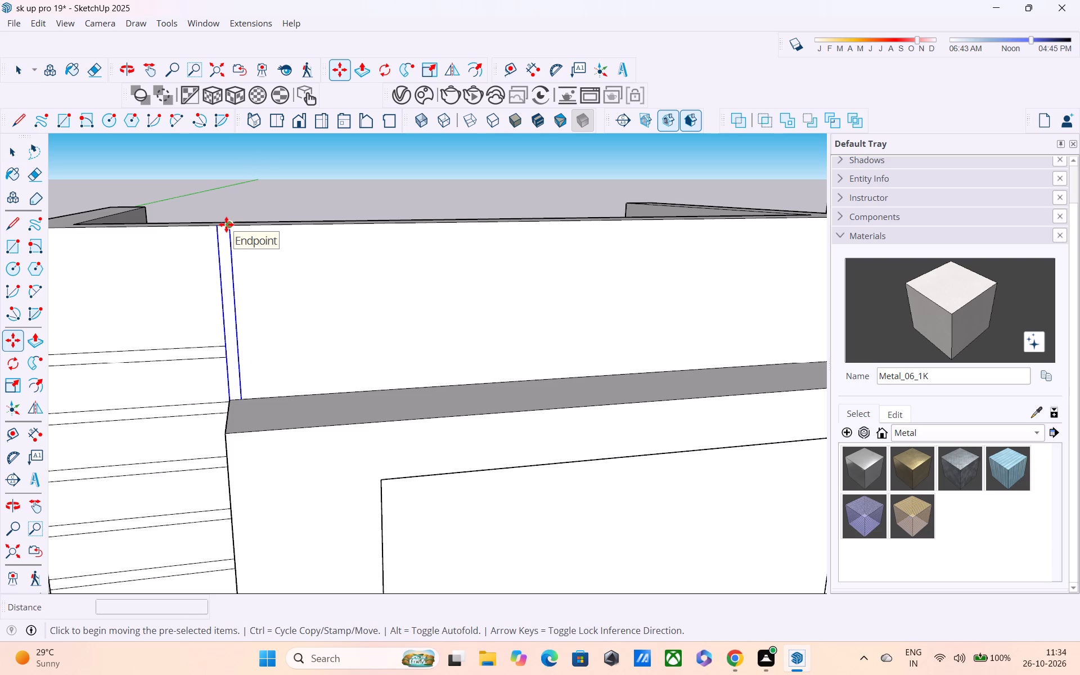
click(229, 224)
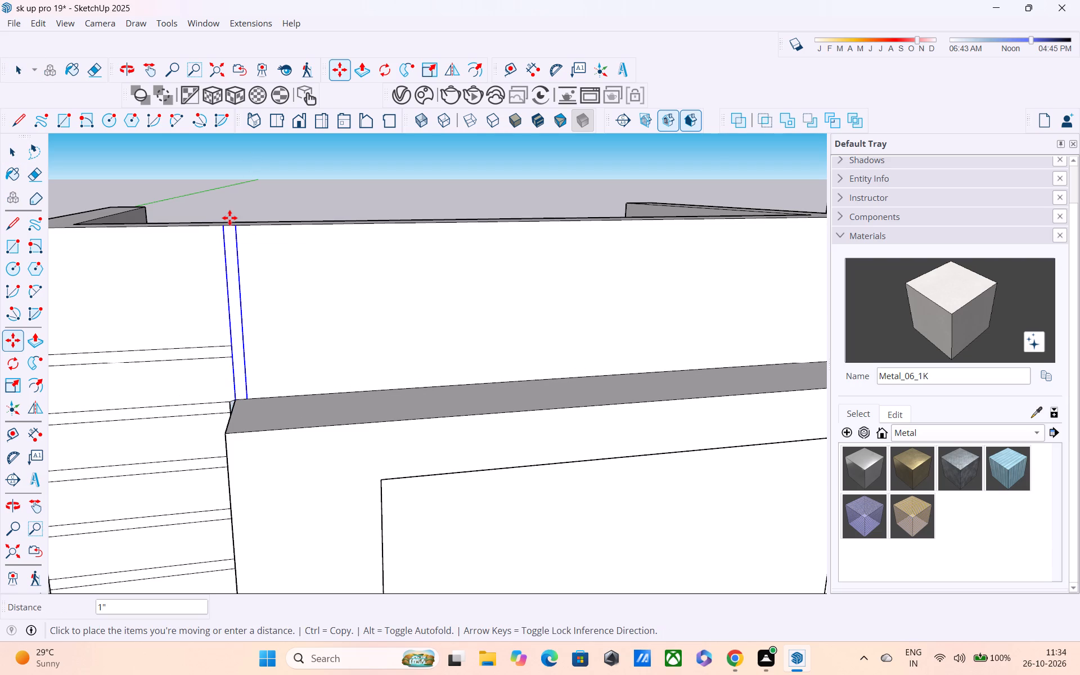
scroll(315, 234, down, 2)
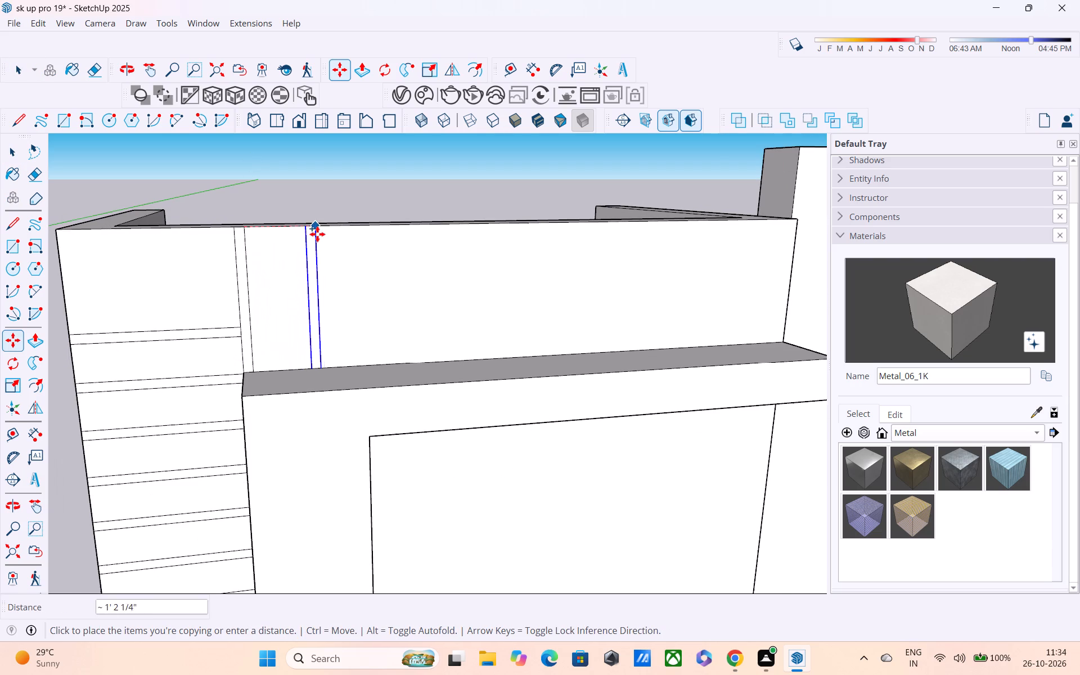
middle_drag(319, 234, 82, 255)
scroll(82, 255, up, 1)
scroll(82, 255, down, 5)
shift+scroll(187, 258, up, 1)
shift+middle_drag(187, 258, 122, 265)
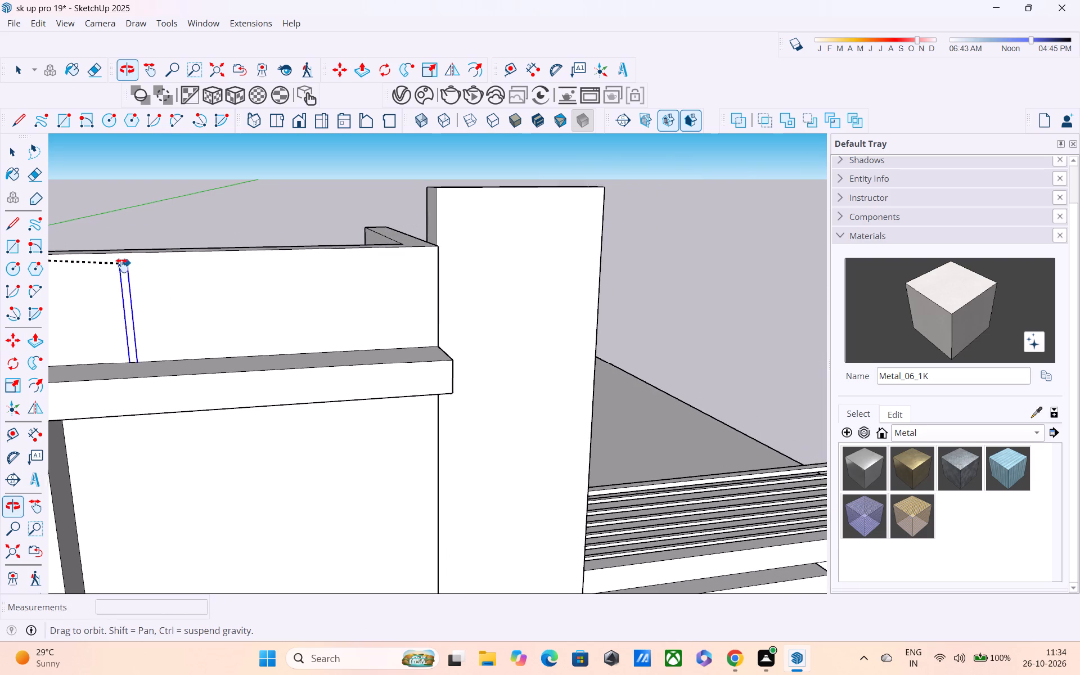
shift+middle_drag(122, 265, 116, 267)
shift+middle_drag(372, 261, 199, 262)
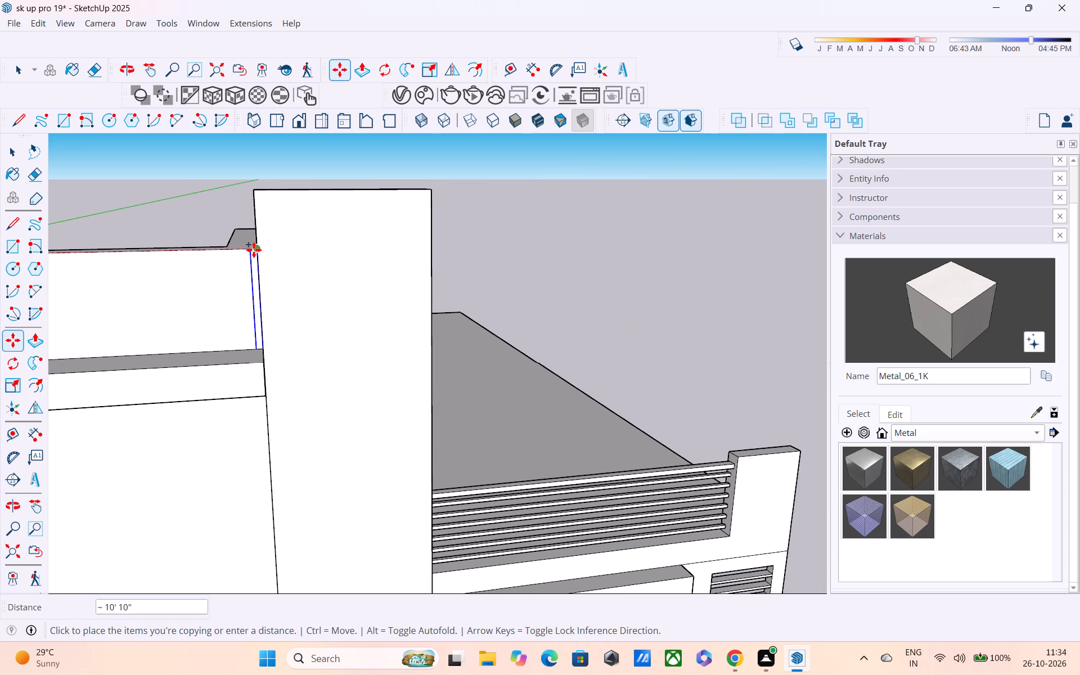
click(254, 250)
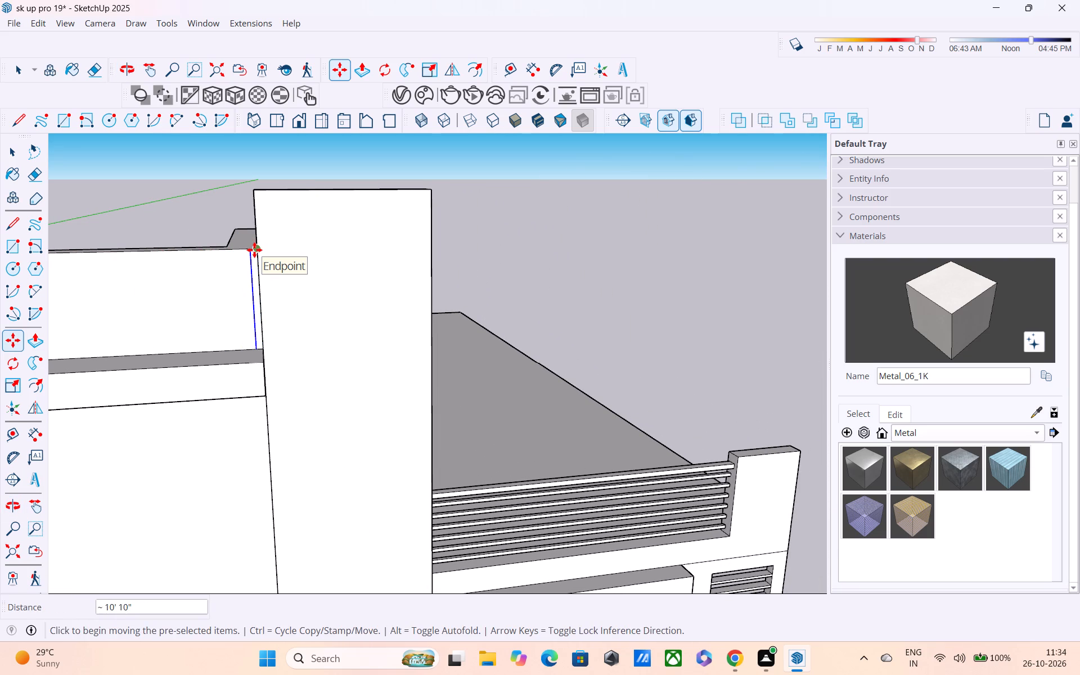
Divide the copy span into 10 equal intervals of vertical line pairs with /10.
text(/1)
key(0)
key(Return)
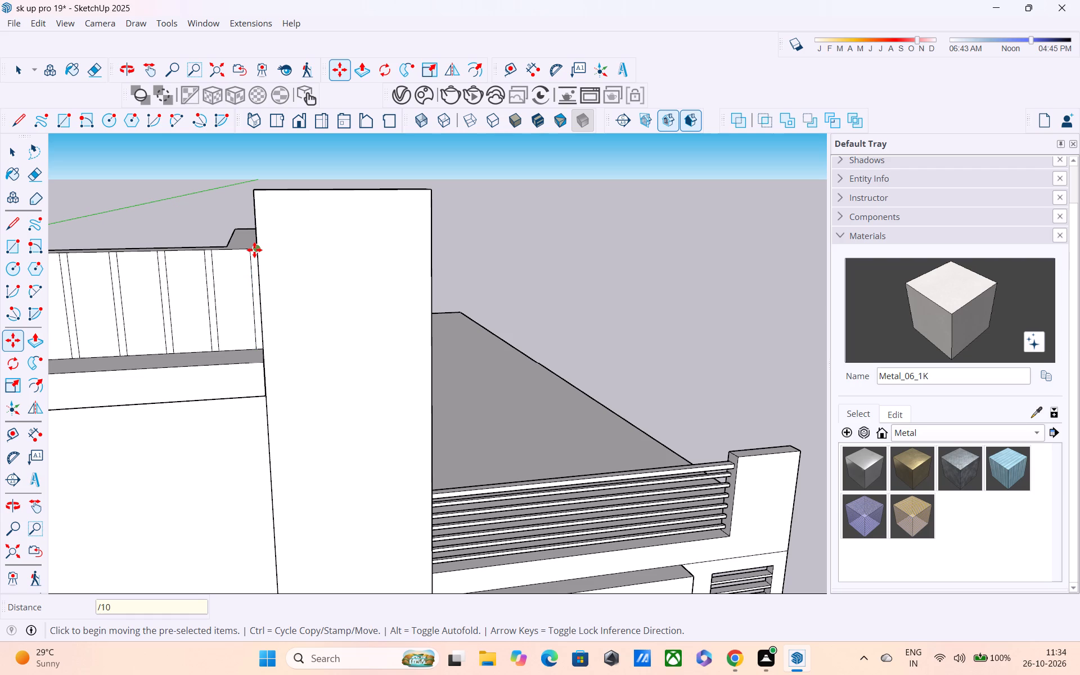
Change the array of vertical line pairs on the tower's top face to 15 equal intervals with /15.
scroll(217, 379, down, 13)
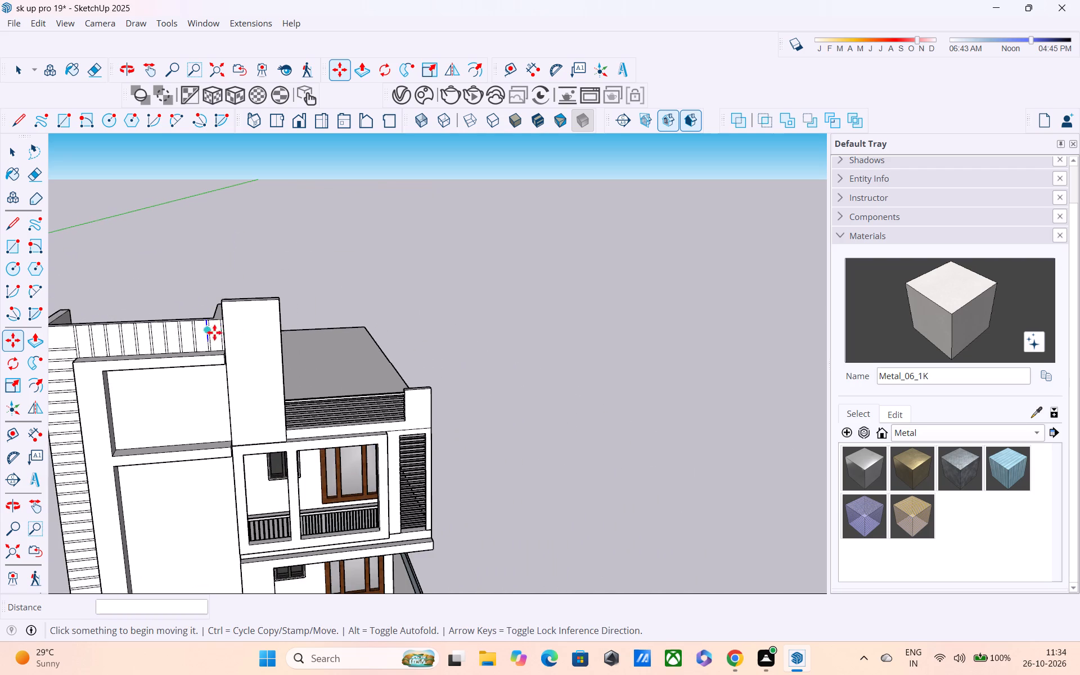
middle_drag(229, 325, 306, 301)
scroll(304, 301, down, 4)
middle_drag(235, 324, 229, 321)
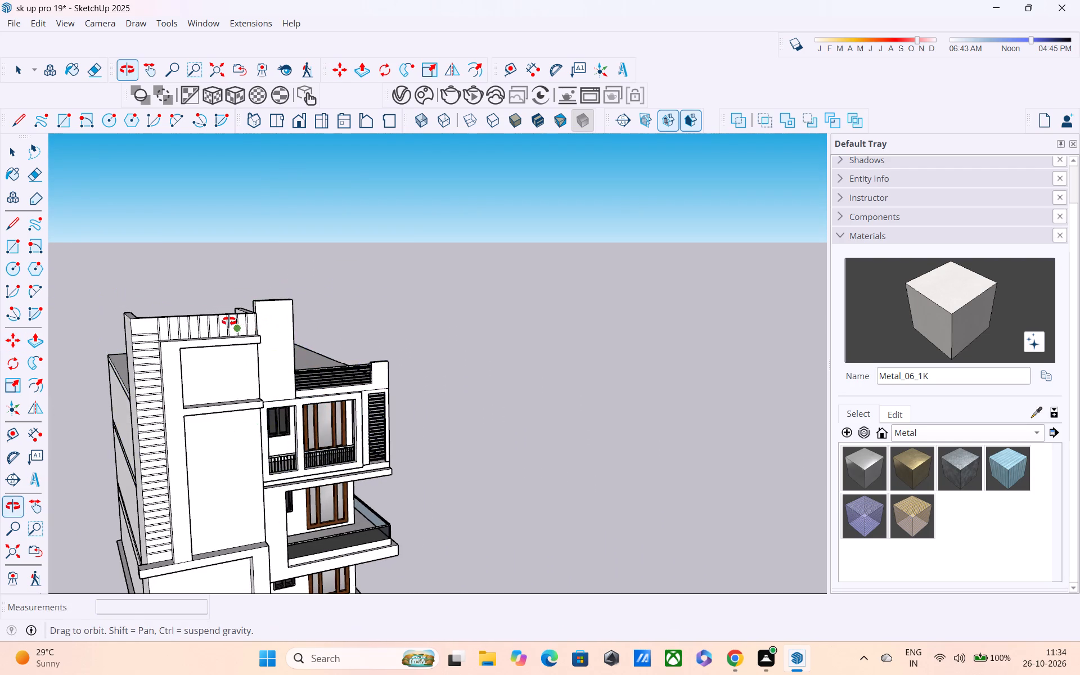
middle_drag(229, 321, 210, 311)
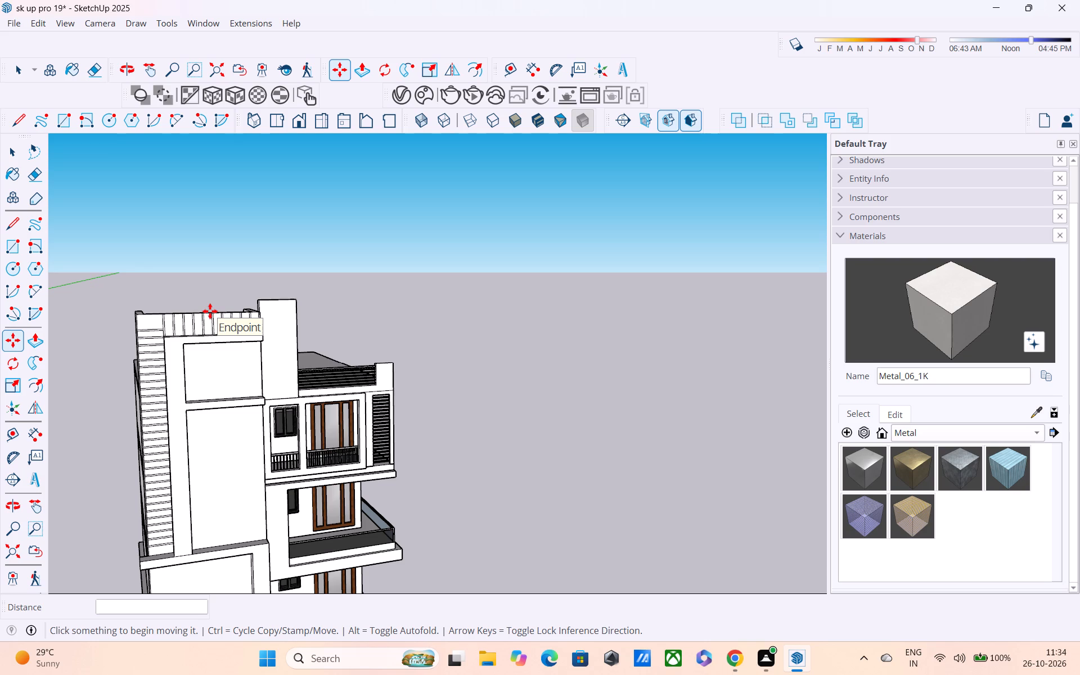
text(/15)
key(Return)
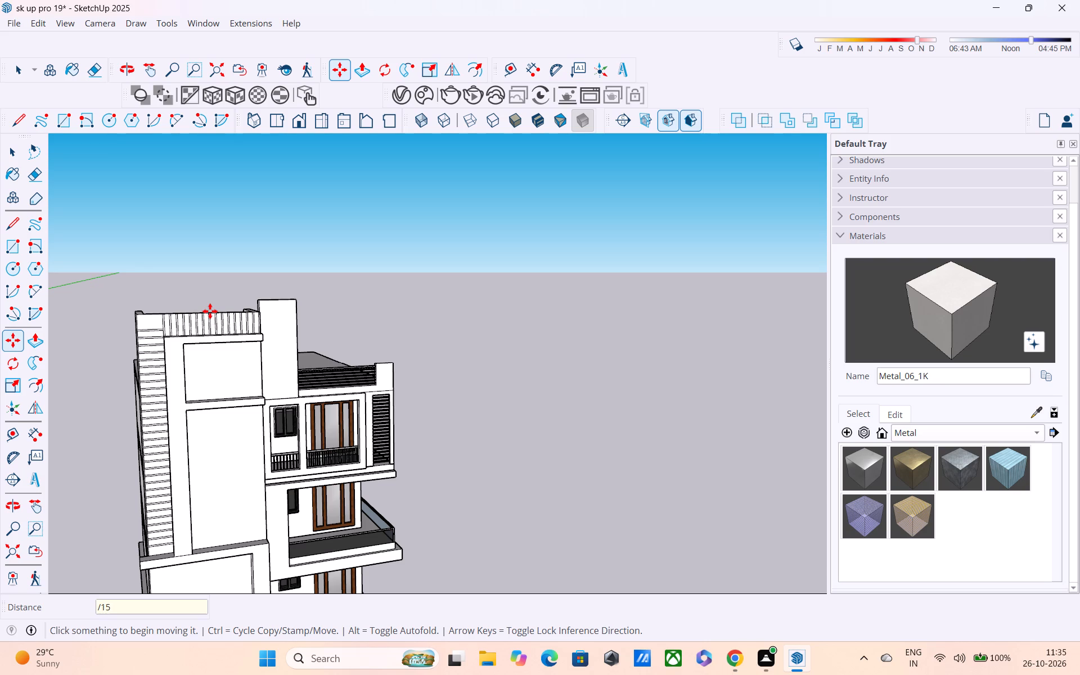
Draw a 2' line along the wall edge beneath the tower's upper band, starting from the corner at the tall pillar.
key(space)
scroll(192, 282, up, 3)
middle_drag(178, 279, 106, 220)
scroll(166, 340, down, 2)
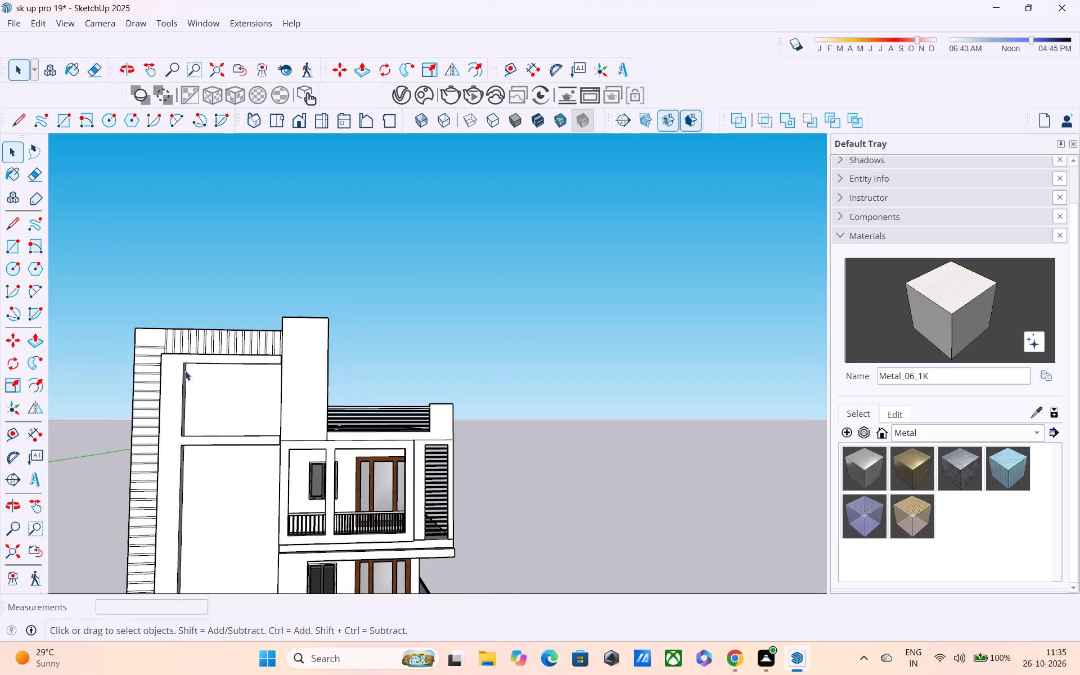
scroll(260, 433, down, 2)
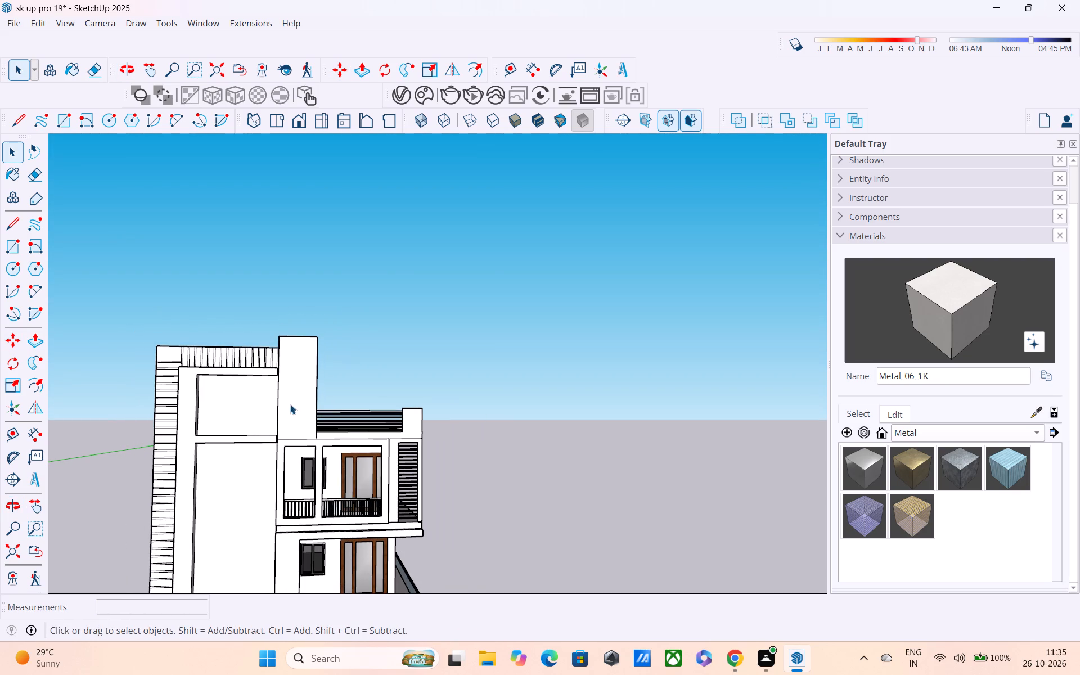
middle_drag(288, 401, 284, 430)
scroll(260, 402, up, 5)
middle_drag(264, 389, 286, 332)
scroll(283, 367, up, 11)
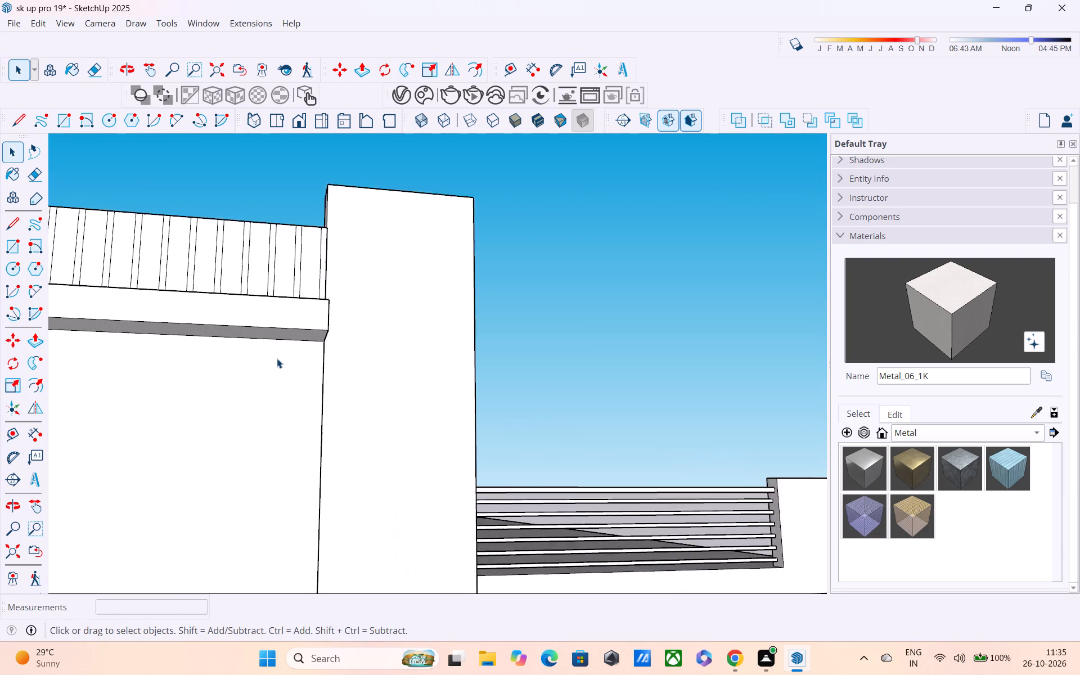
middle_click(277, 356)
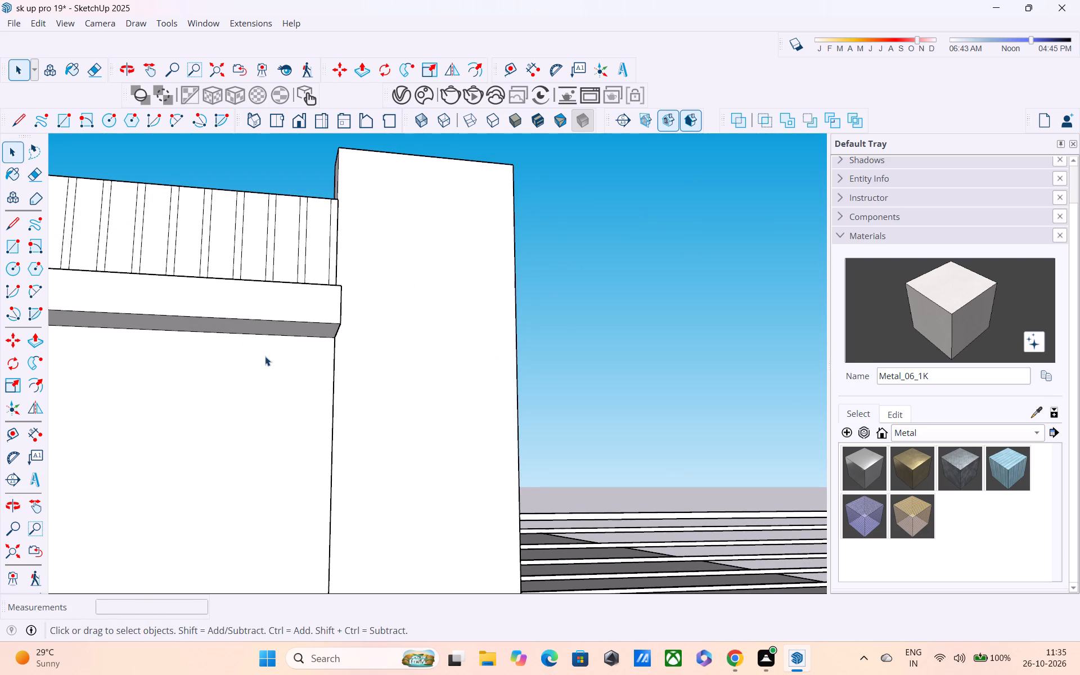
key(l)
click(332, 336)
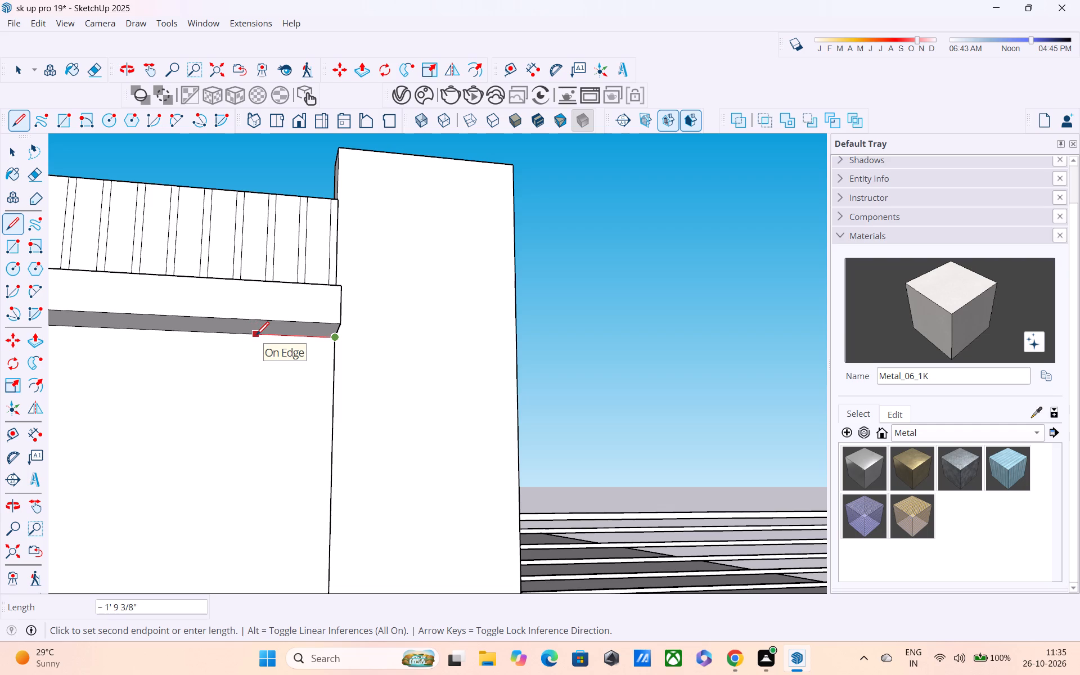
text(2')
key(Return)
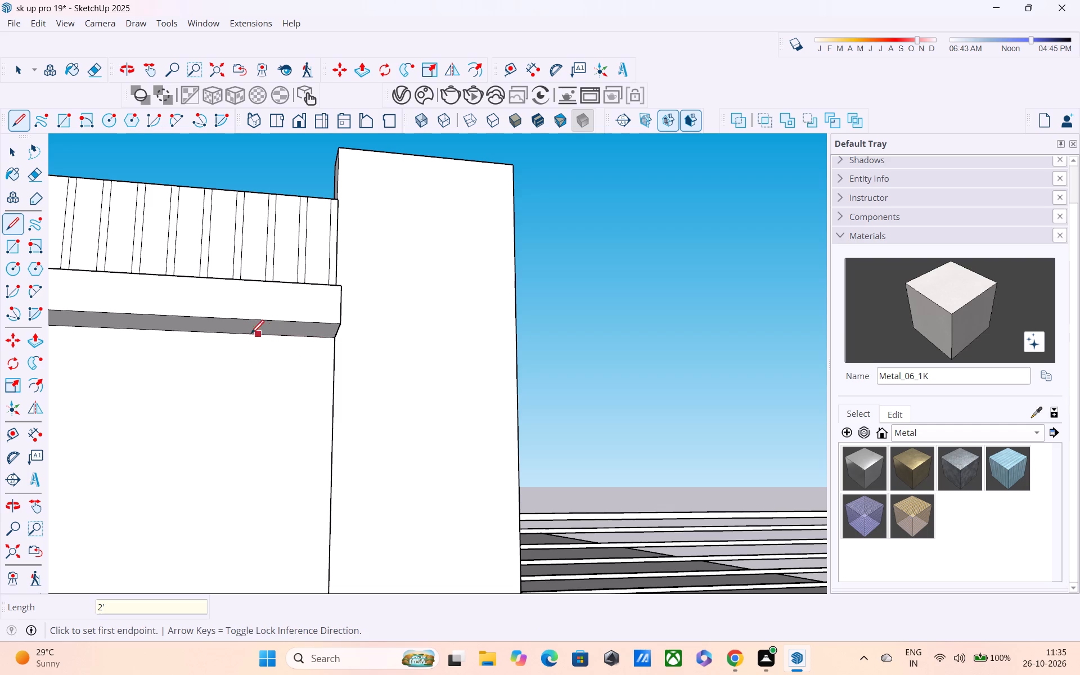
Draw a vertical line about 6' 11 1/2" long from the 2' line's end down to the lower band.
click(243, 337)
scroll(252, 464, down, 2)
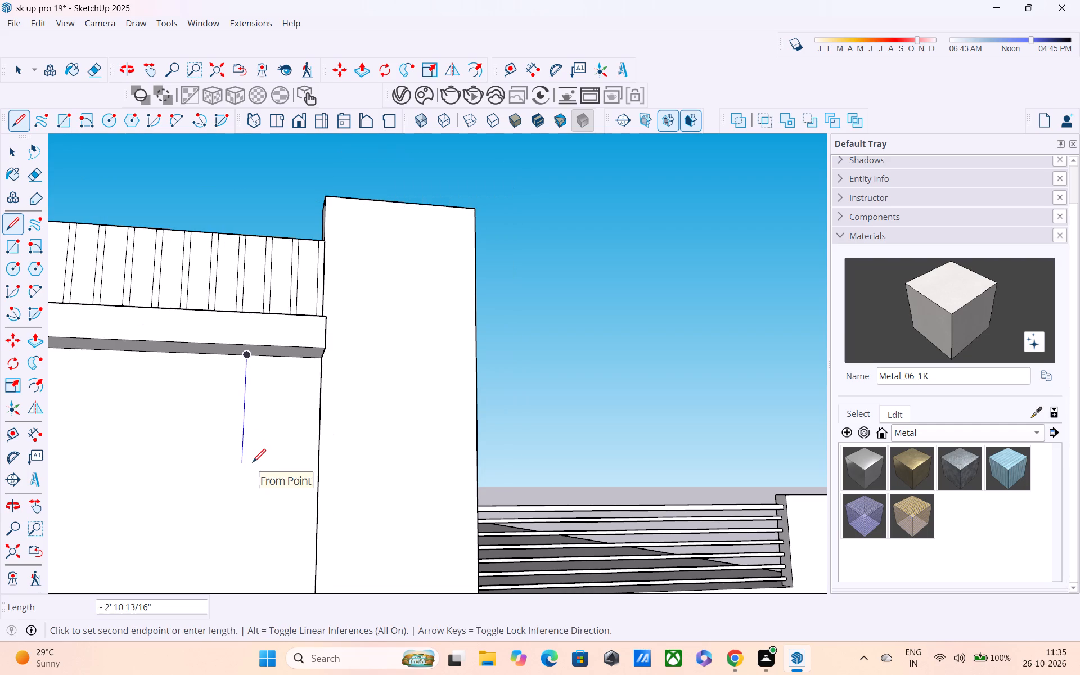
shift+middle_drag(242, 459, 187, 316)
scroll(187, 316, down, 3)
middle_drag(191, 326, 195, 444)
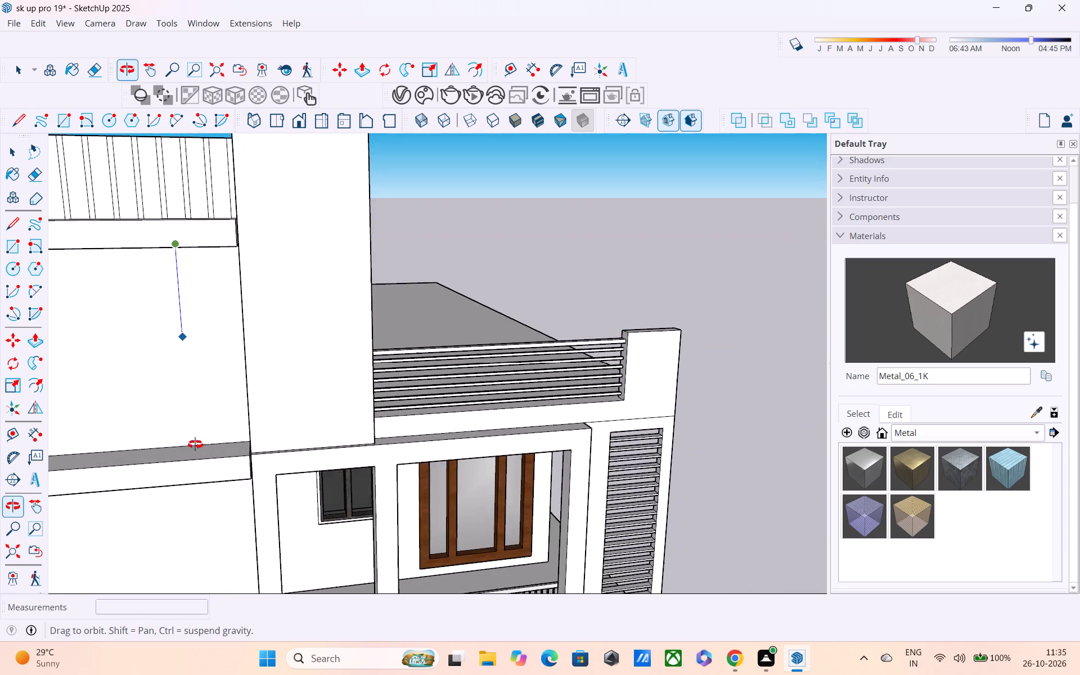
middle_drag(195, 444, 195, 452)
click(195, 448)
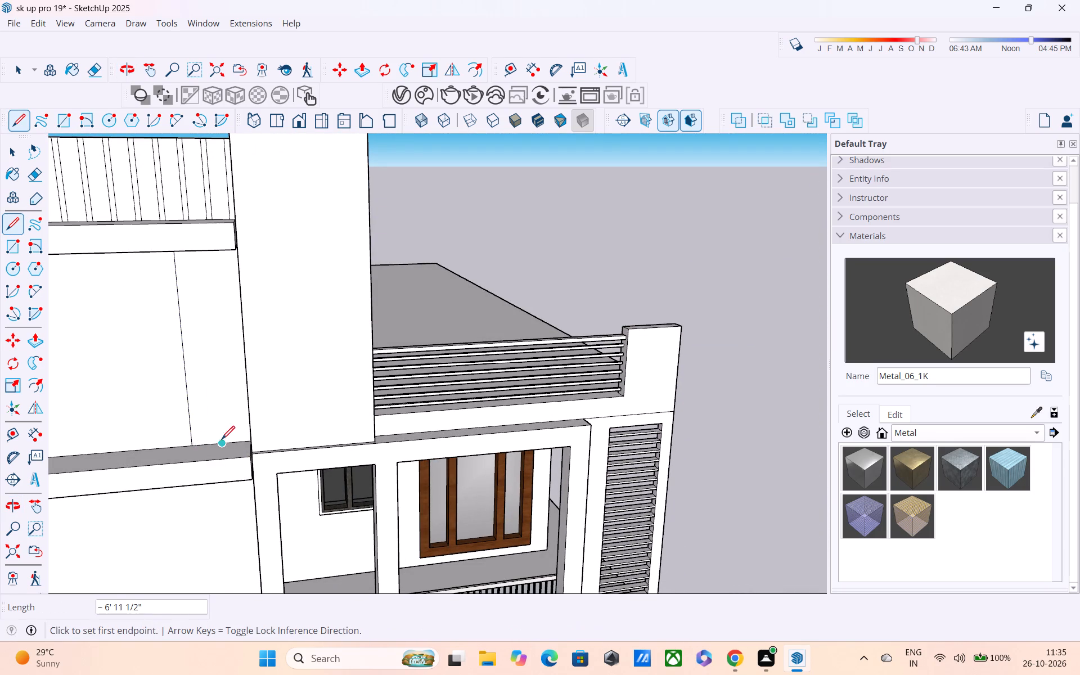
Trace the strip's bottom edge and its vertical edge along the pillar to close it as a separate face.
click(248, 443)
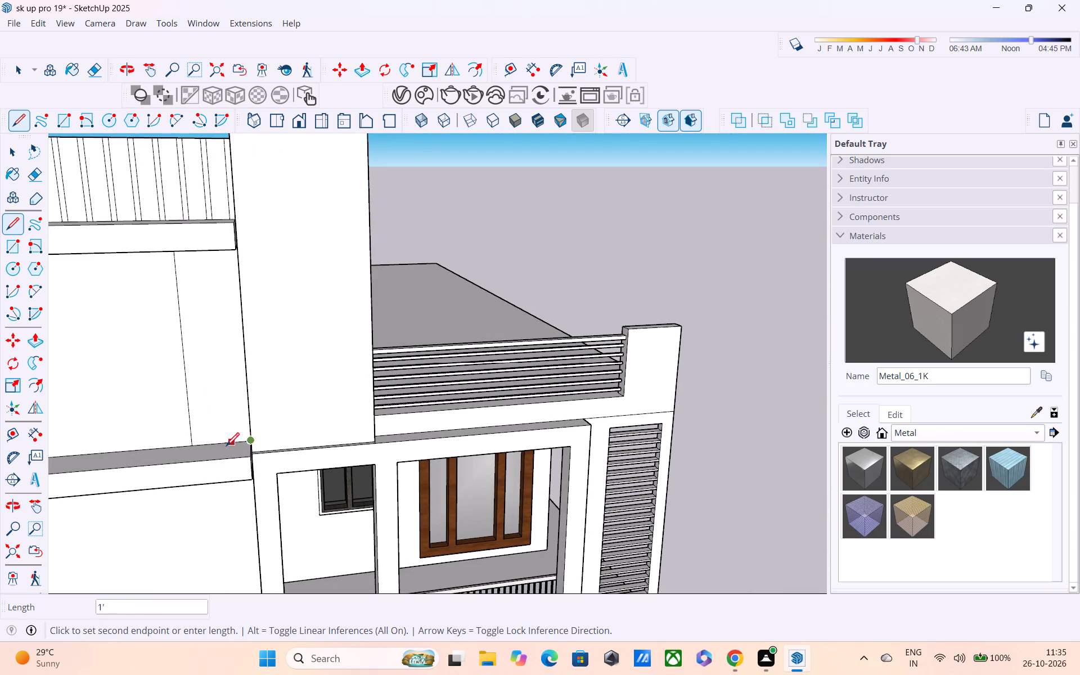
click(190, 452)
middle_drag(231, 280, 208, 260)
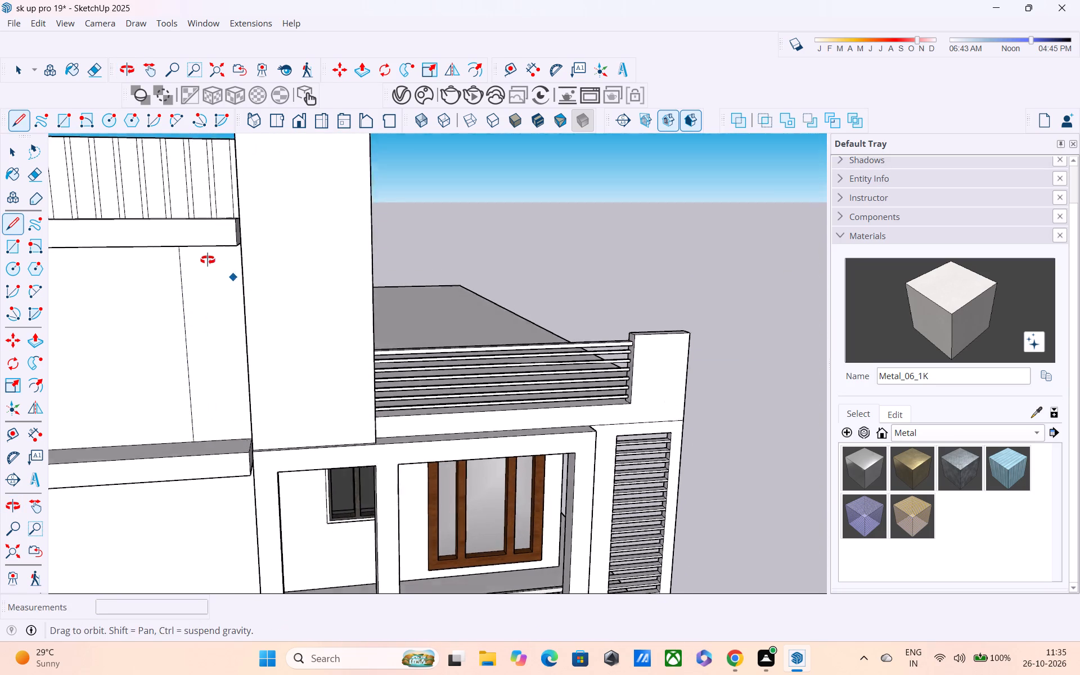
middle_drag(208, 260, 179, 220)
shift+middle_drag(205, 270, 153, 416)
middle_drag(154, 416, 153, 204)
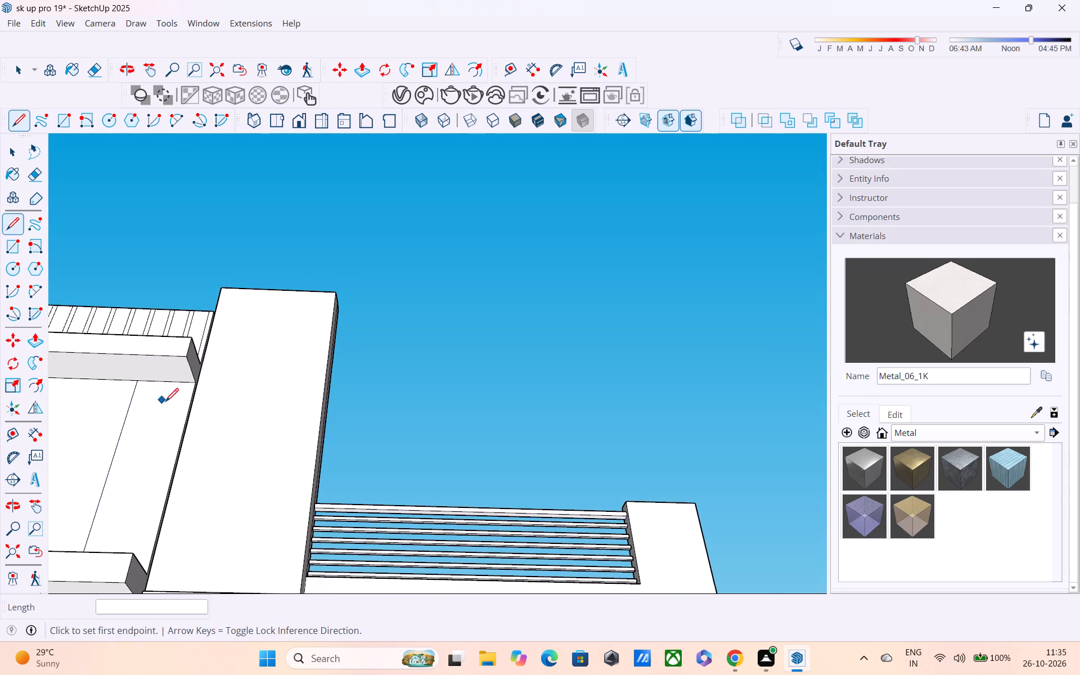
scroll(165, 403, up, 3)
click(202, 379)
shift+middle_drag(183, 476, 209, 269)
middle_drag(205, 295, 210, 278)
middle_drag(231, 293, 232, 443)
scroll(251, 349, up, 3)
click(236, 352)
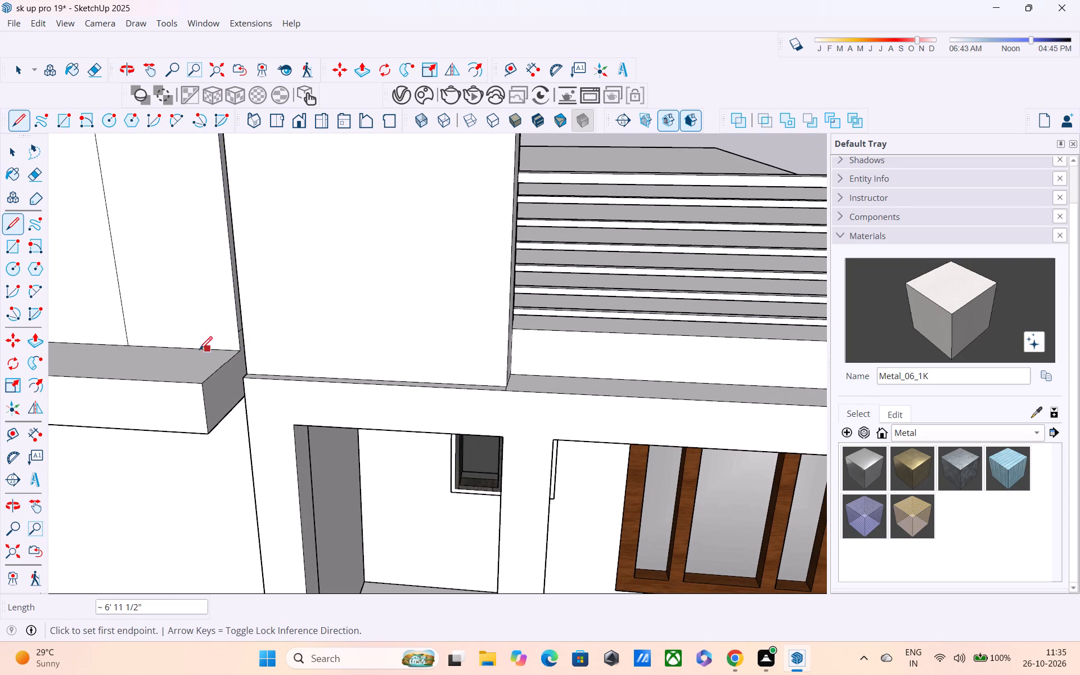
click(131, 345)
scroll(164, 328, down, 3)
key(space)
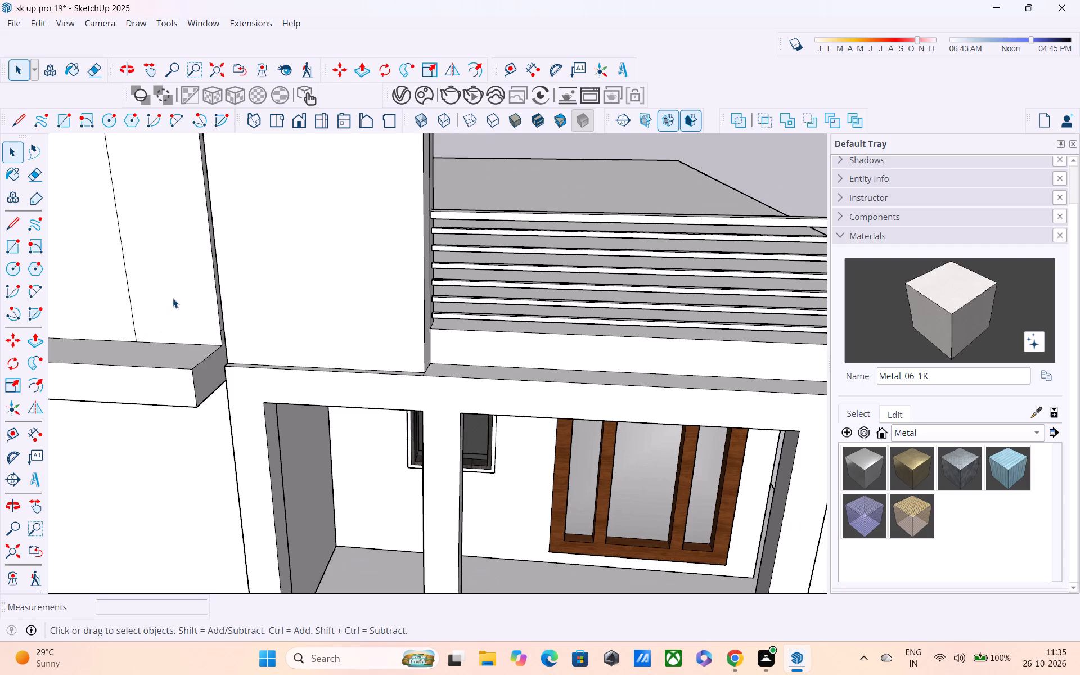
Pull the vertical strip beside the tall pillar outward by 5" with Push/Pull.
click(174, 296)
key(p)
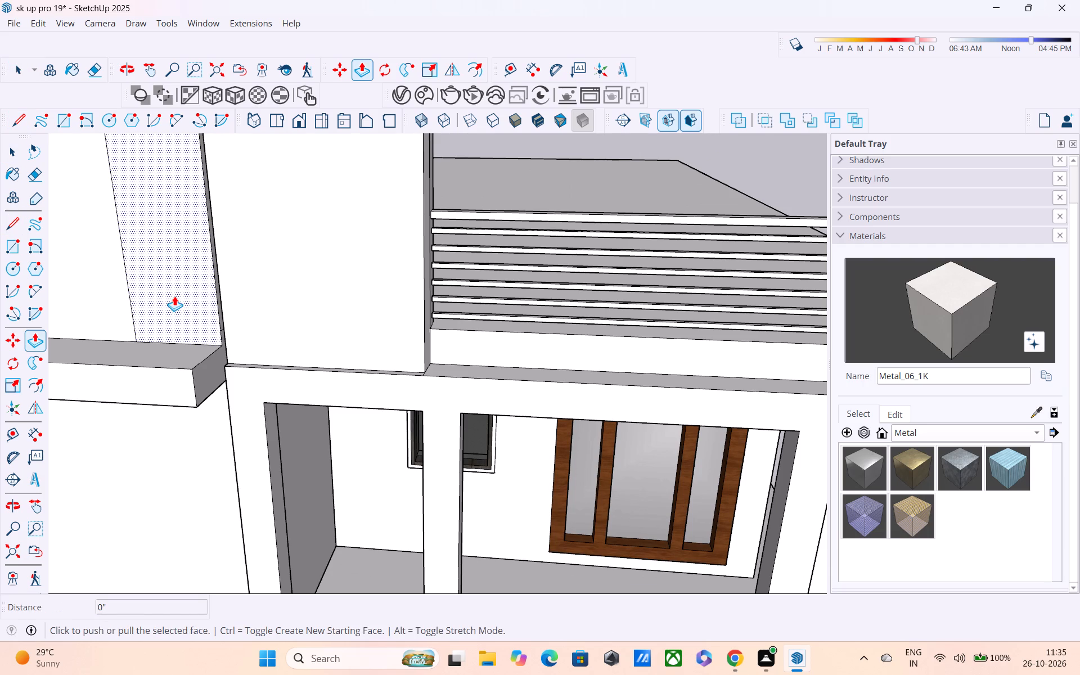
click(174, 296)
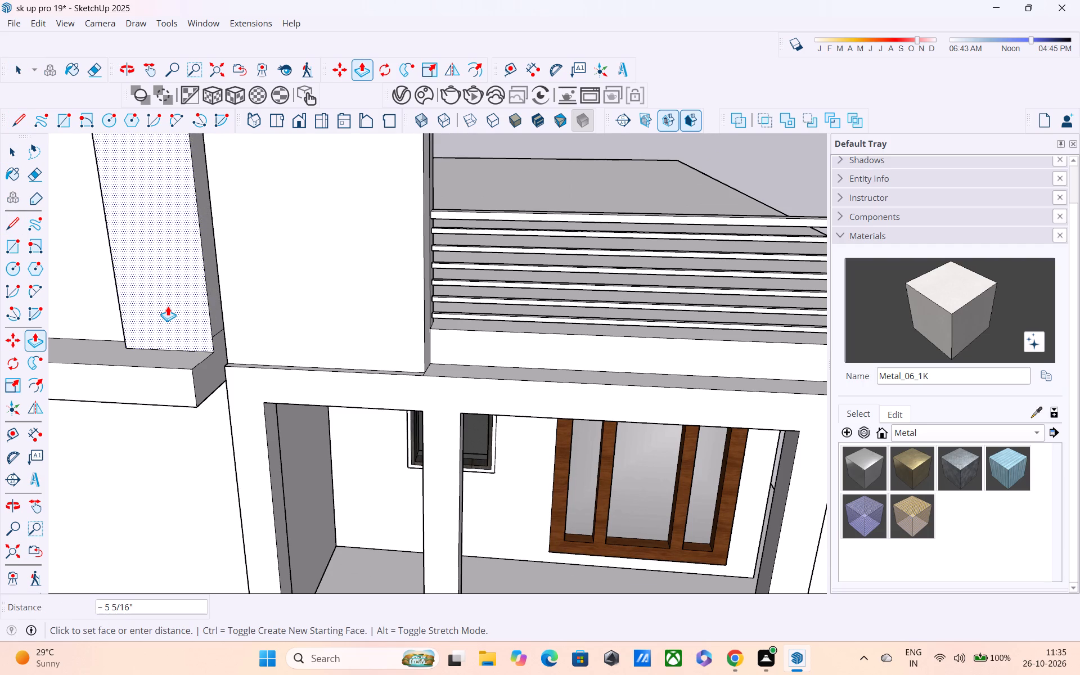
text(5")
key(Return)
scroll(155, 328, down, 7)
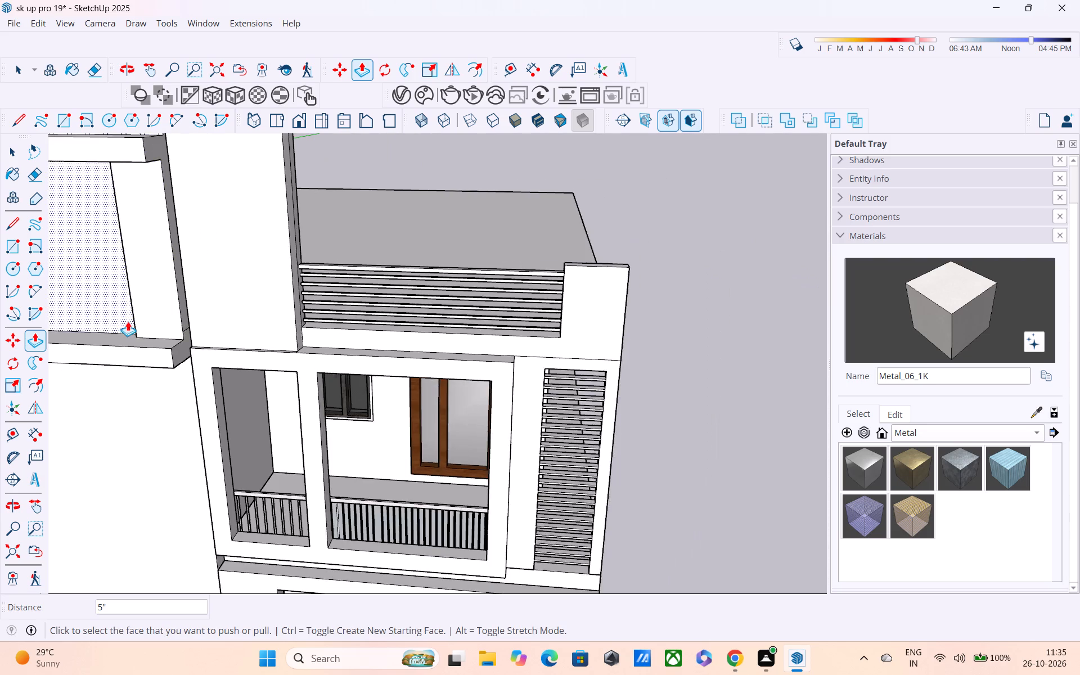
scroll(128, 321, down, 1)
scroll(128, 321, up, 1)
scroll(128, 321, down, 2)
middle_drag(100, 334, 132, 285)
scroll(107, 290, down, 4)
middle_drag(79, 303, 202, 307)
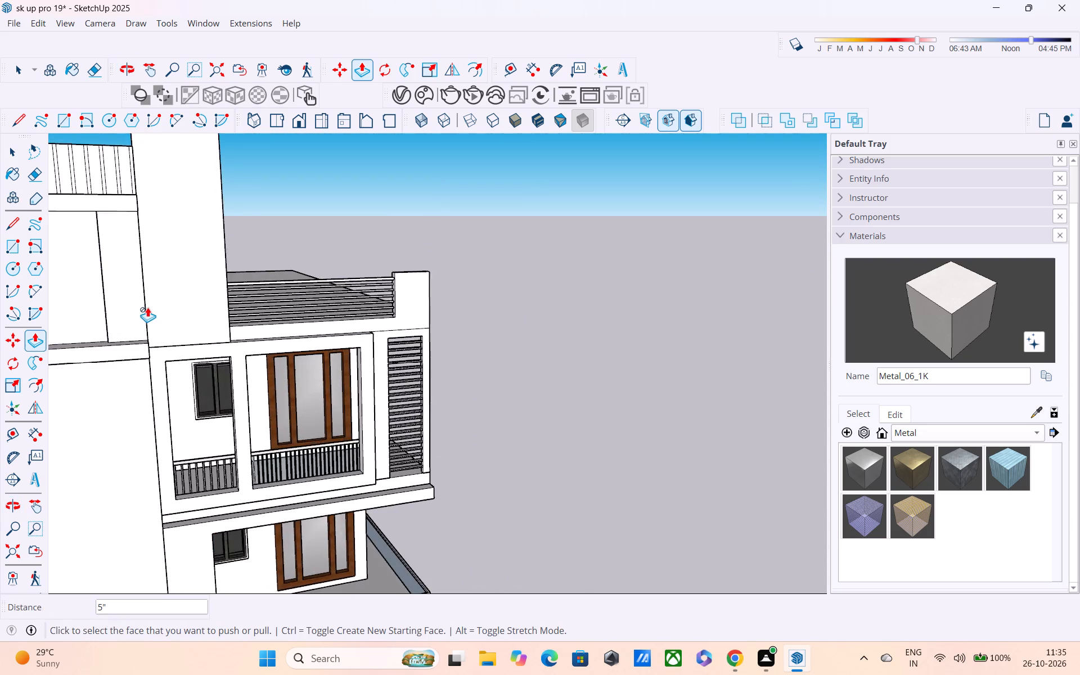
Examine the projecting strip, bands and grooves on the upper tower from several angles.
scroll(147, 307, down, 6)
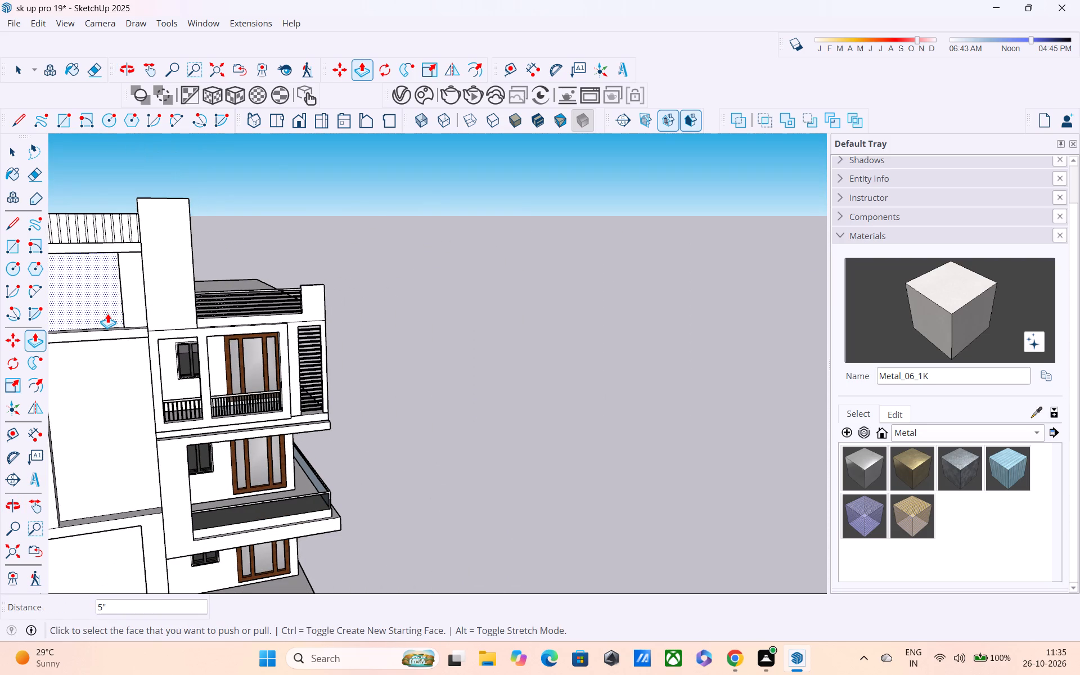
shift+middle_drag(110, 316, 180, 349)
middle_drag(157, 343, 44, 313)
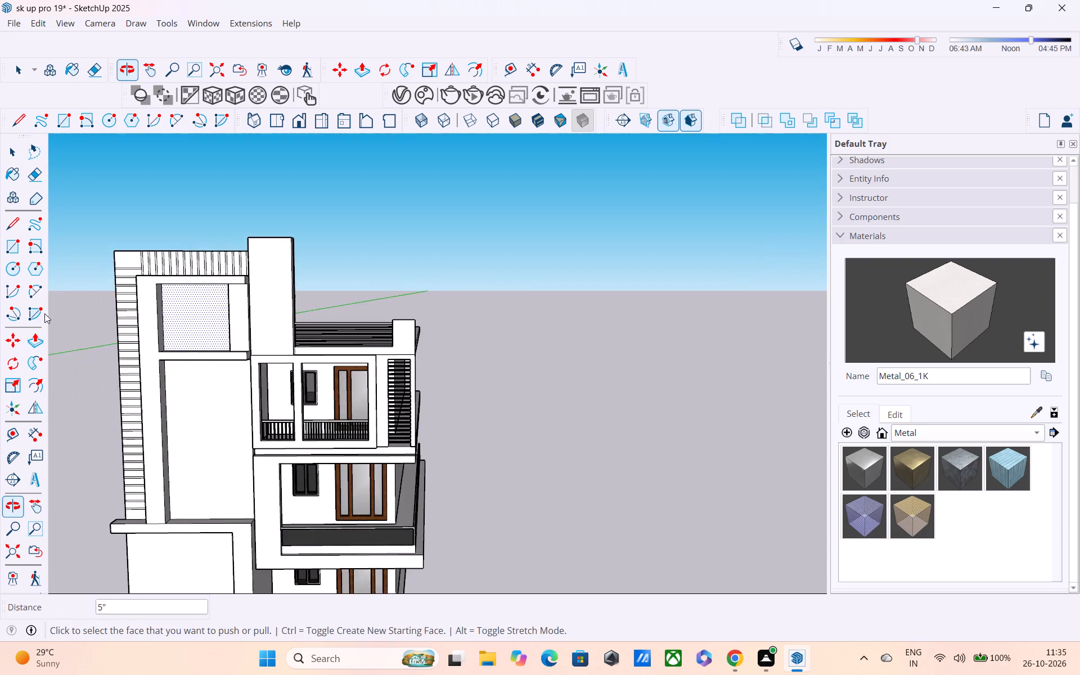
scroll(148, 348, up, 4)
middle_drag(154, 335, 93, 376)
middle_drag(174, 344, 170, 335)
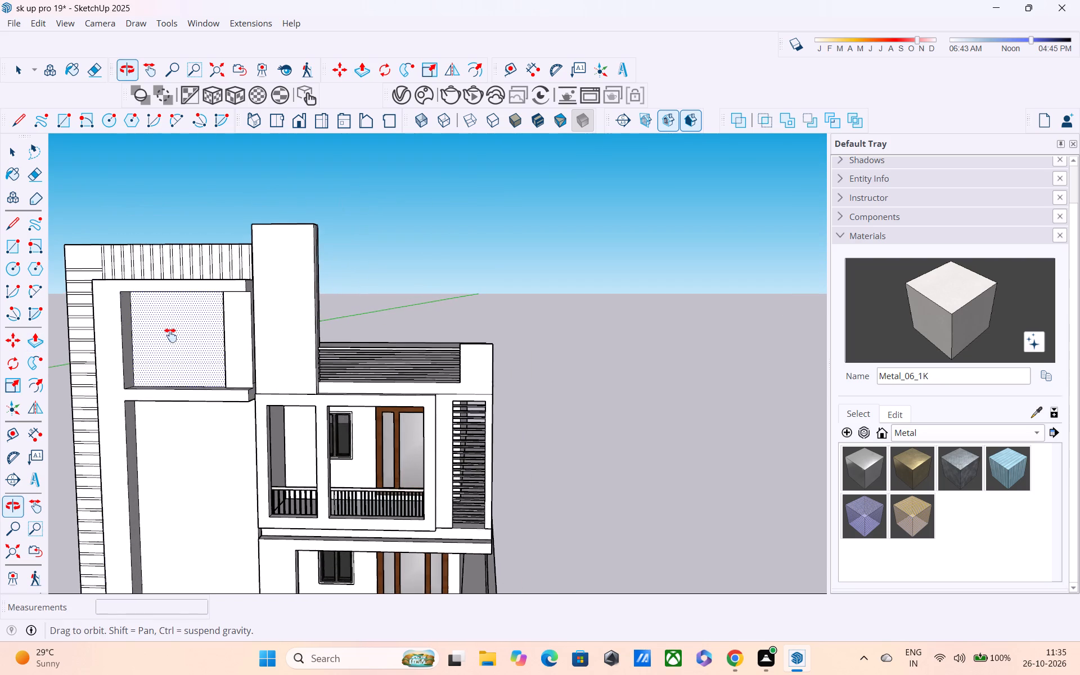
middle_drag(170, 335, 166, 306)
middle_drag(191, 323, 68, 295)
scroll(68, 295, up, 1)
scroll(172, 317, down, 6)
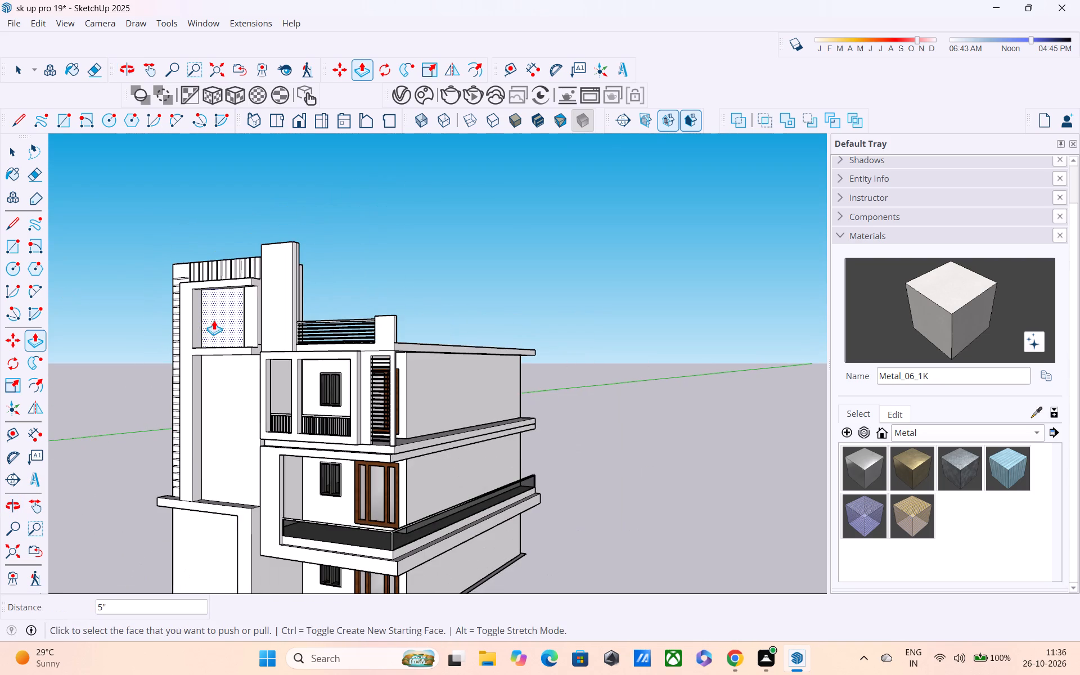
middle_drag(214, 320, 255, 296)
scroll(273, 302, up, 2)
middle_drag(276, 304, 170, 330)
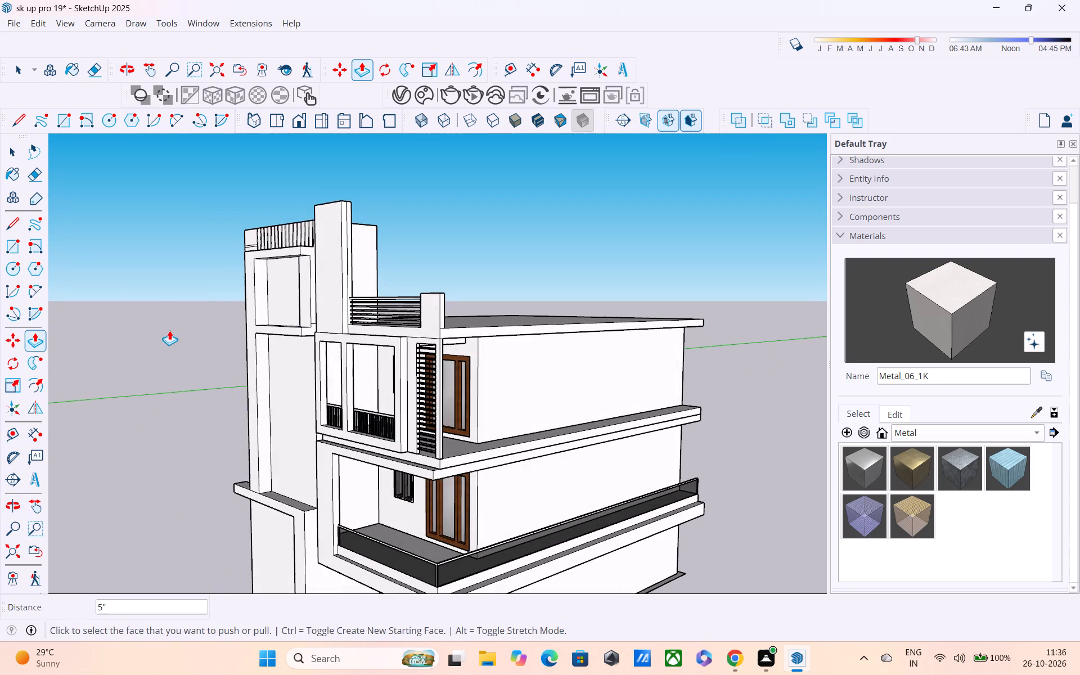
scroll(169, 330, down, 4)
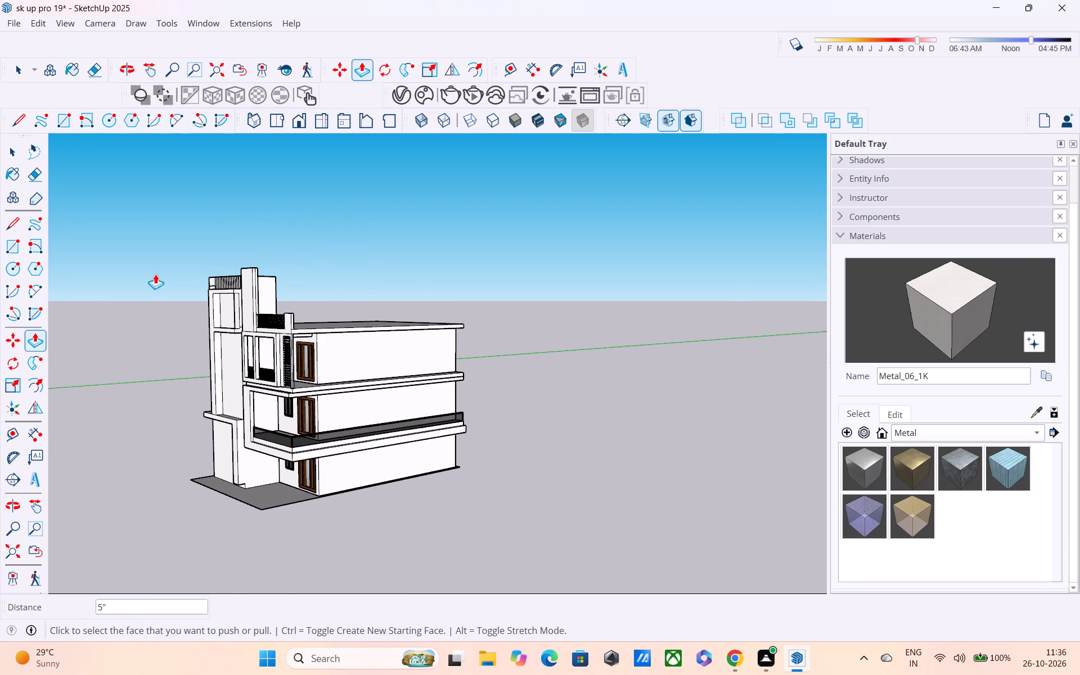
middle_drag(191, 337, 281, 287)
scroll(260, 280, up, 4)
middle_drag(215, 286, 255, 255)
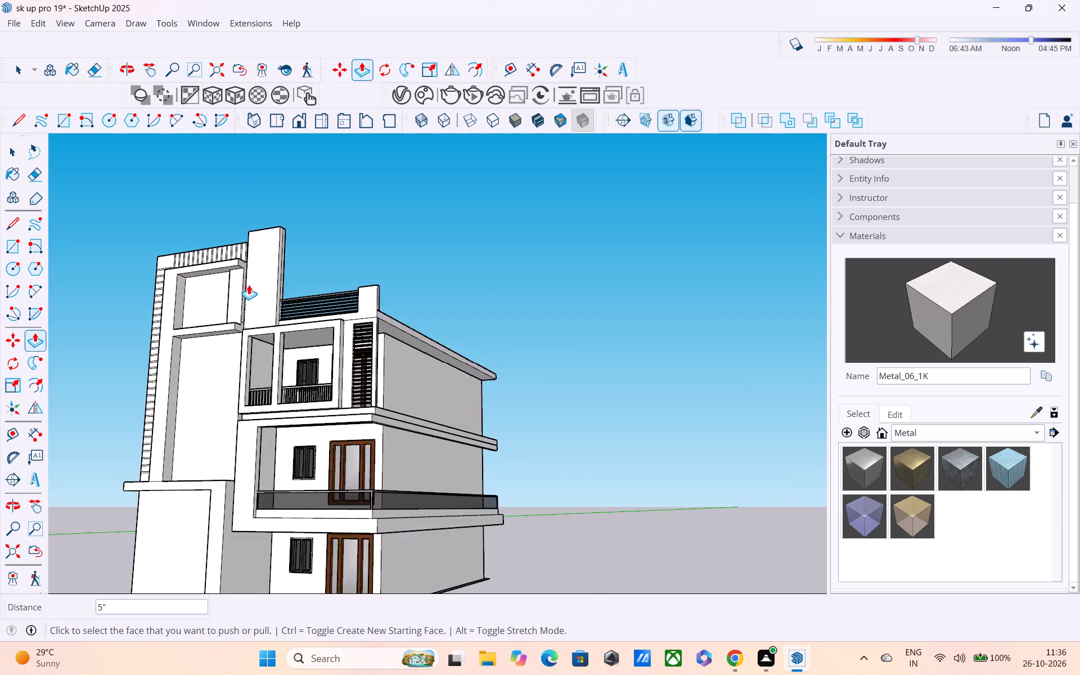
scroll(249, 285, up, 11)
scroll(228, 298, down, 5)
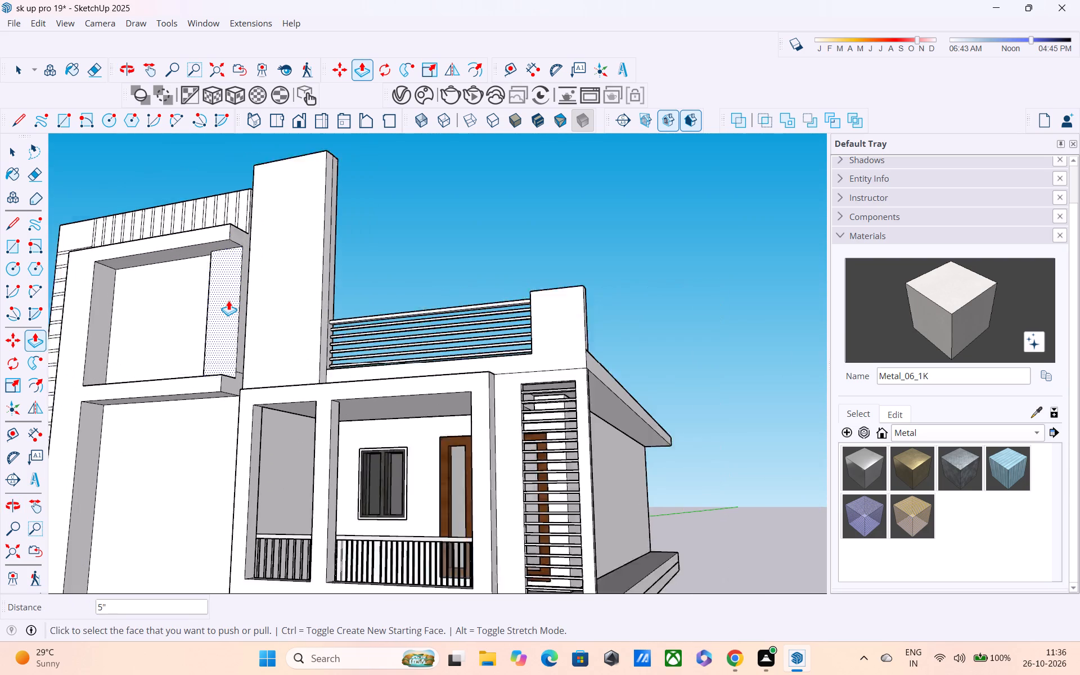
scroll(217, 318, down, 6)
middle_drag(205, 333, 249, 288)
shift+scroll(250, 287, up, 1)
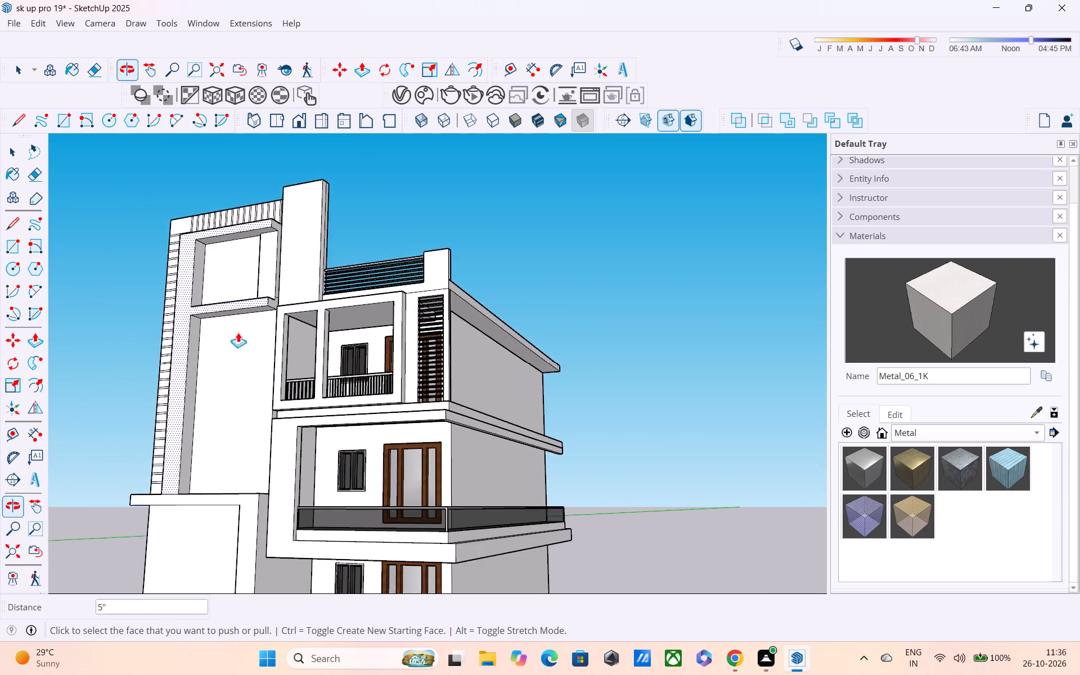
Inspect the ground-floor wall beneath the tower's lowest band and the base of its corner pillar.
scroll(237, 333, down, 7)
middle_drag(219, 384, 298, 393)
scroll(214, 472, up, 9)
middle_drag(267, 439, 268, 433)
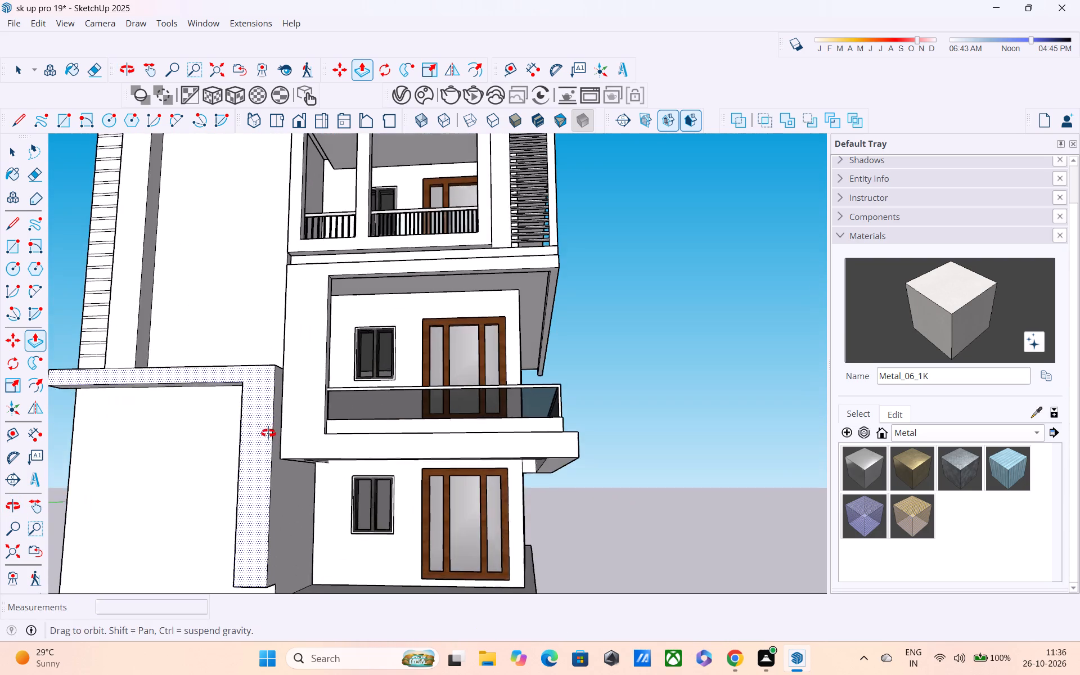
middle_drag(268, 433, 304, 326)
shift+scroll(229, 472, up, 1)
shift+middle_drag(238, 409, 256, 343)
middle_drag(227, 459, 227, 562)
scroll(299, 525, up, 4)
shift+middle_drag(258, 538, 295, 400)
scroll(274, 452, up, 3)
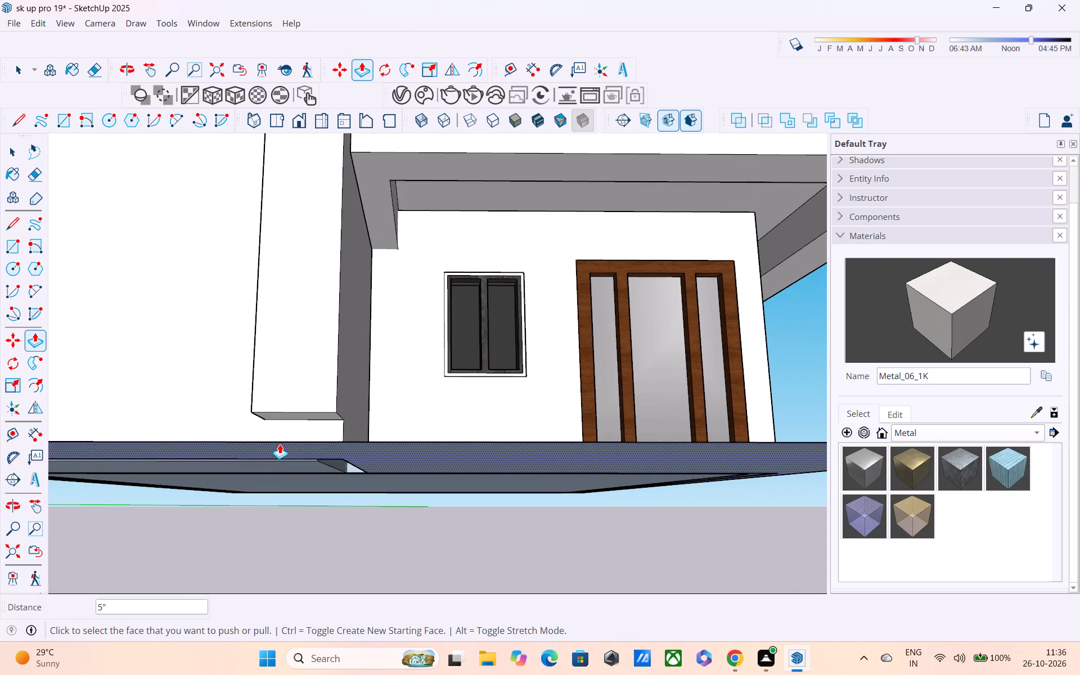
middle_drag(280, 444, 289, 532)
scroll(249, 367, down, 3)
middle_drag(281, 372, 450, 417)
scroll(445, 415, up, 1)
scroll(319, 381, down, 5)
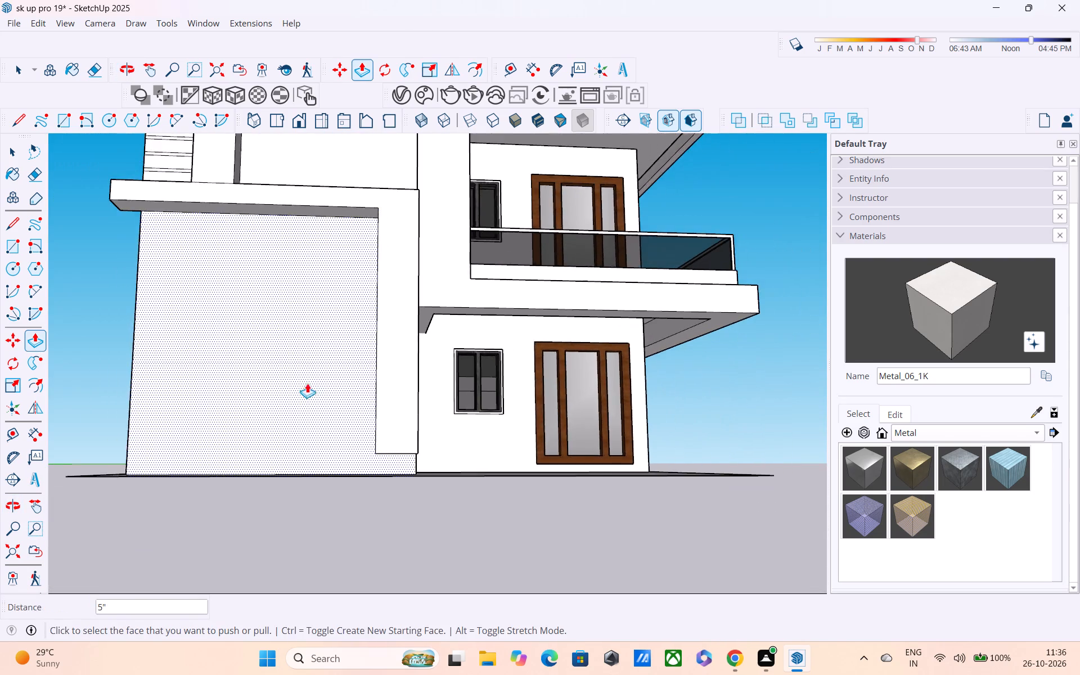
middle_drag(297, 385, 273, 530)
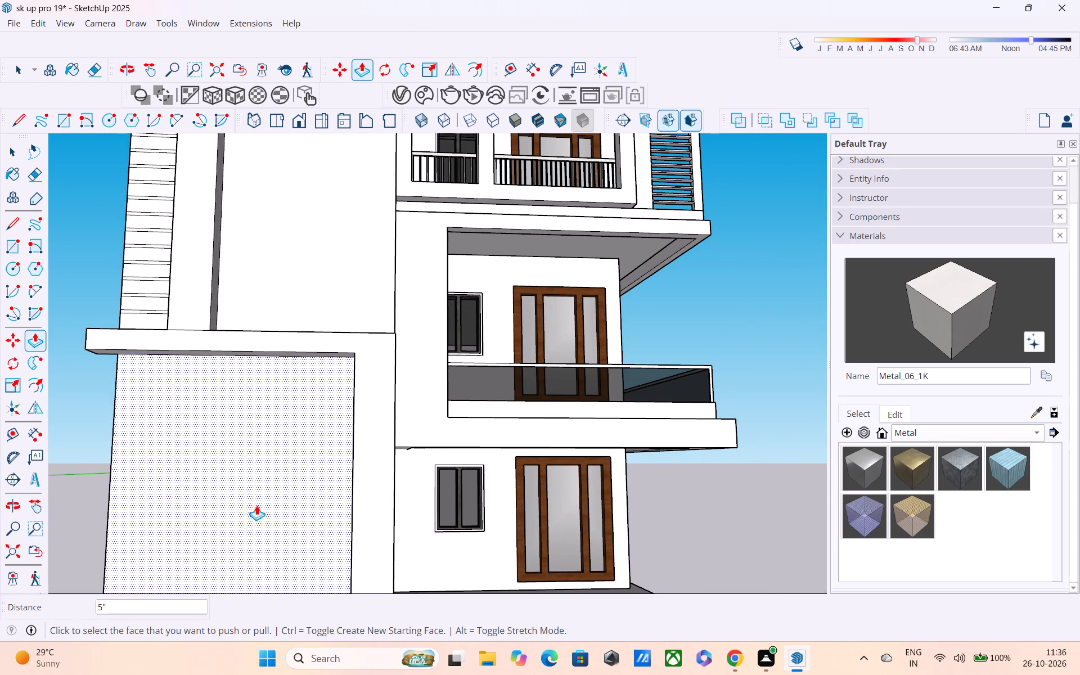
Review the whole front elevation, comparing the tower with the balconies and the plain ground-floor wall.
scroll(256, 505, down, 6)
shift+middle_drag(306, 447, 304, 483)
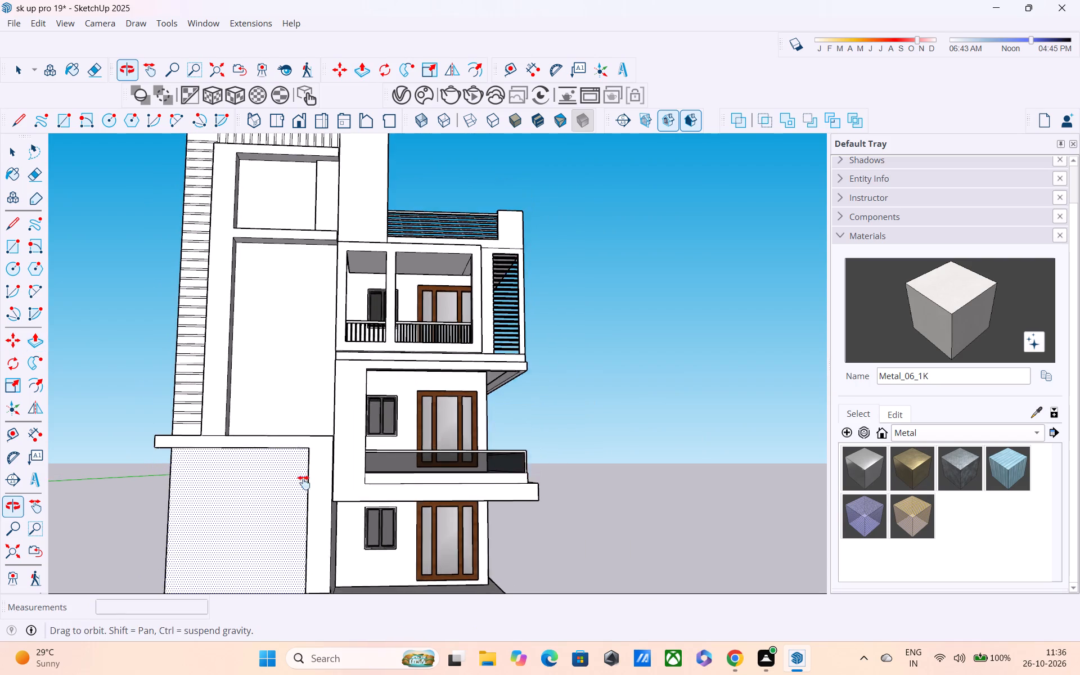
shift+middle_drag(304, 483, 303, 507)
scroll(306, 469, down, 2)
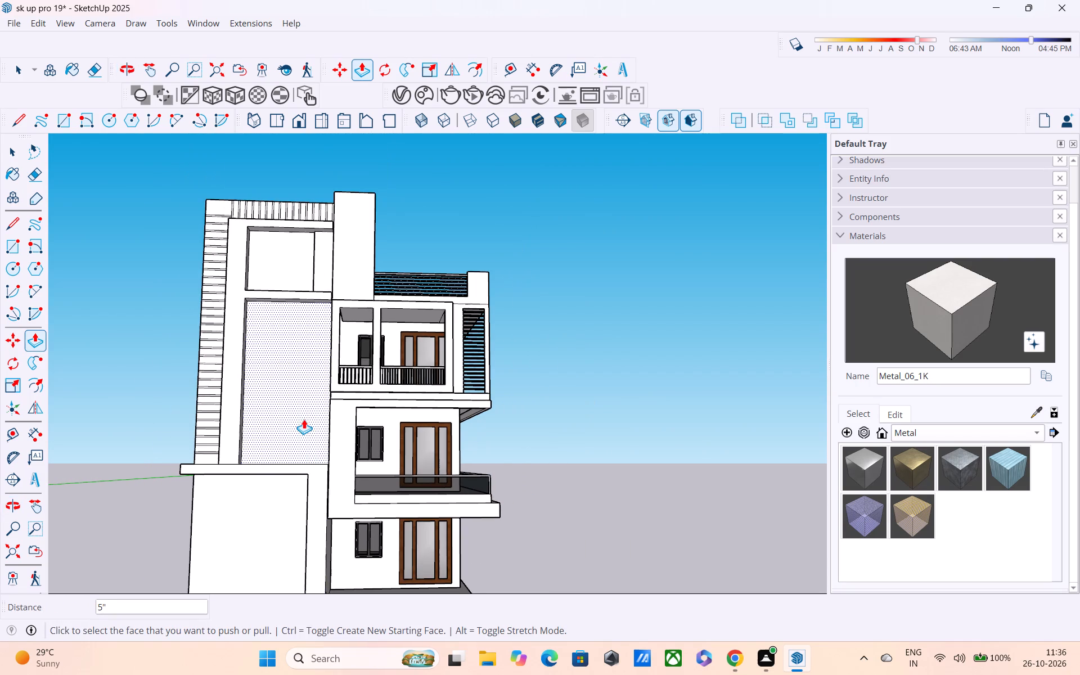
scroll(307, 408, down, 4)
middle_drag(307, 408, 274, 485)
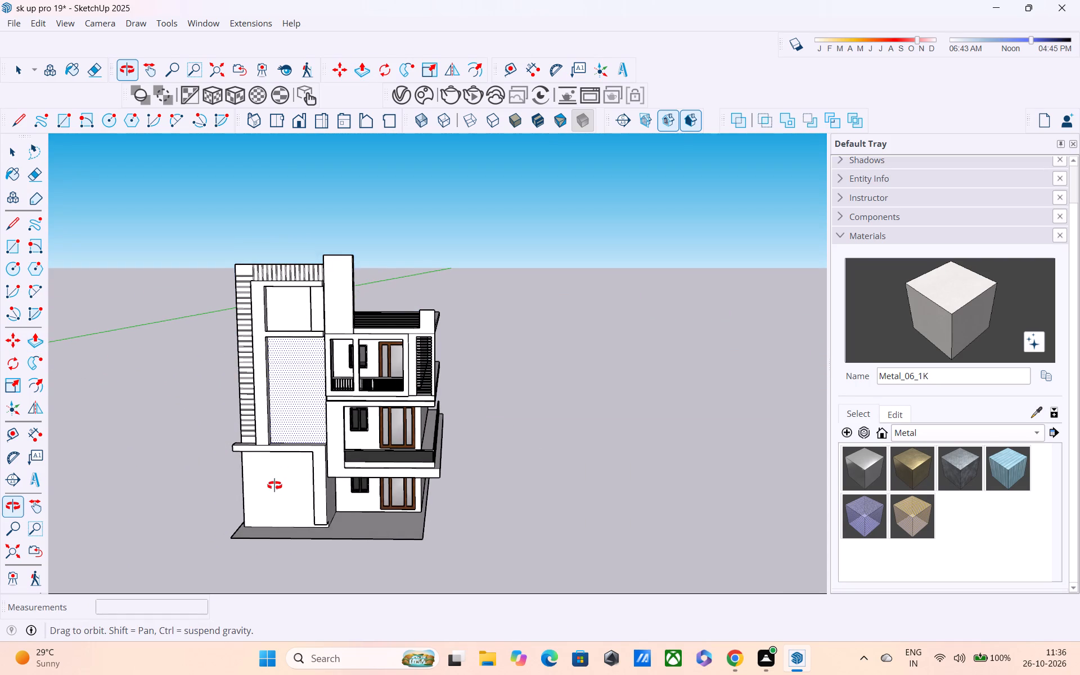
middle_drag(274, 485, 224, 459)
scroll(449, 349, up, 8)
shift+middle_drag(346, 347, 315, 304)
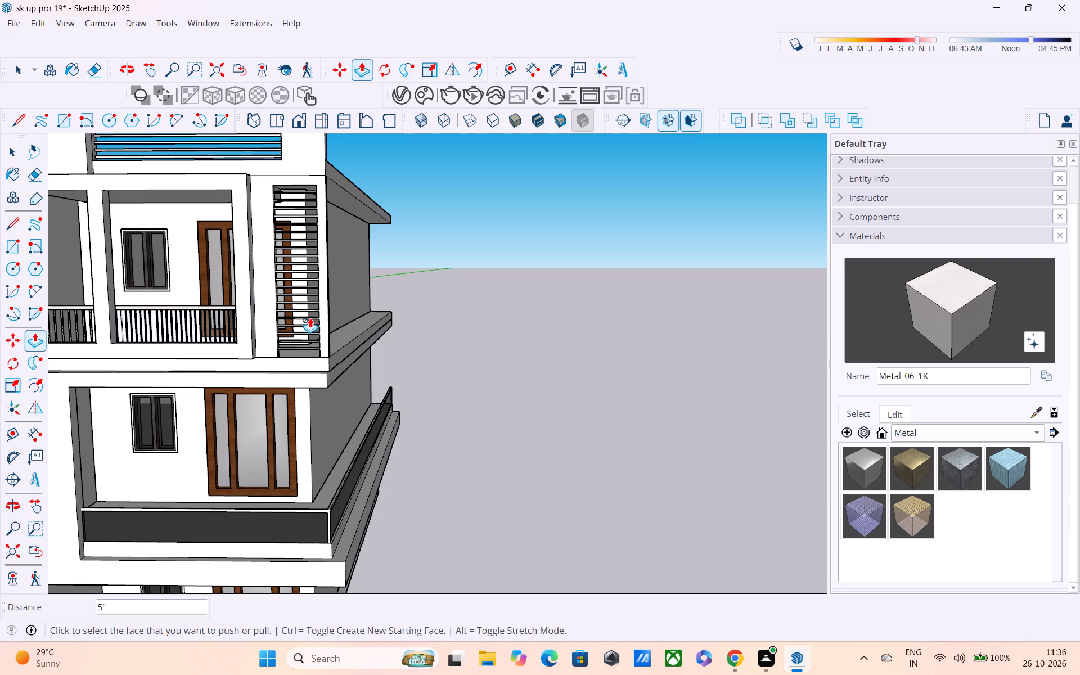
scroll(309, 318, down, 5)
scroll(292, 446, down, 3)
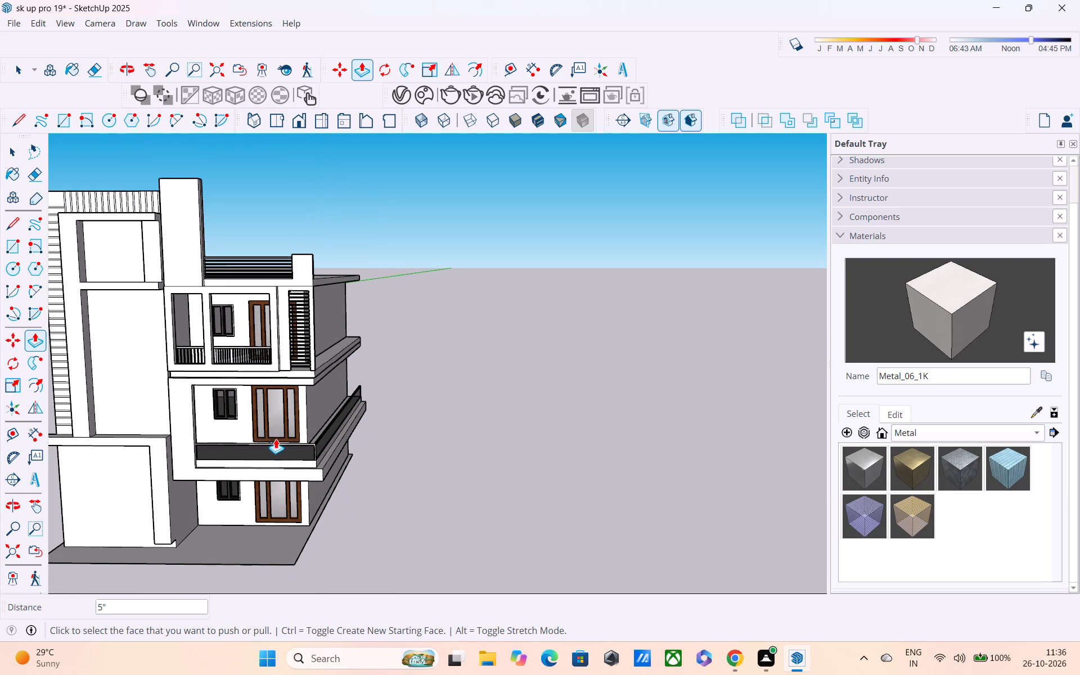
shift+middle_drag(267, 436, 462, 412)
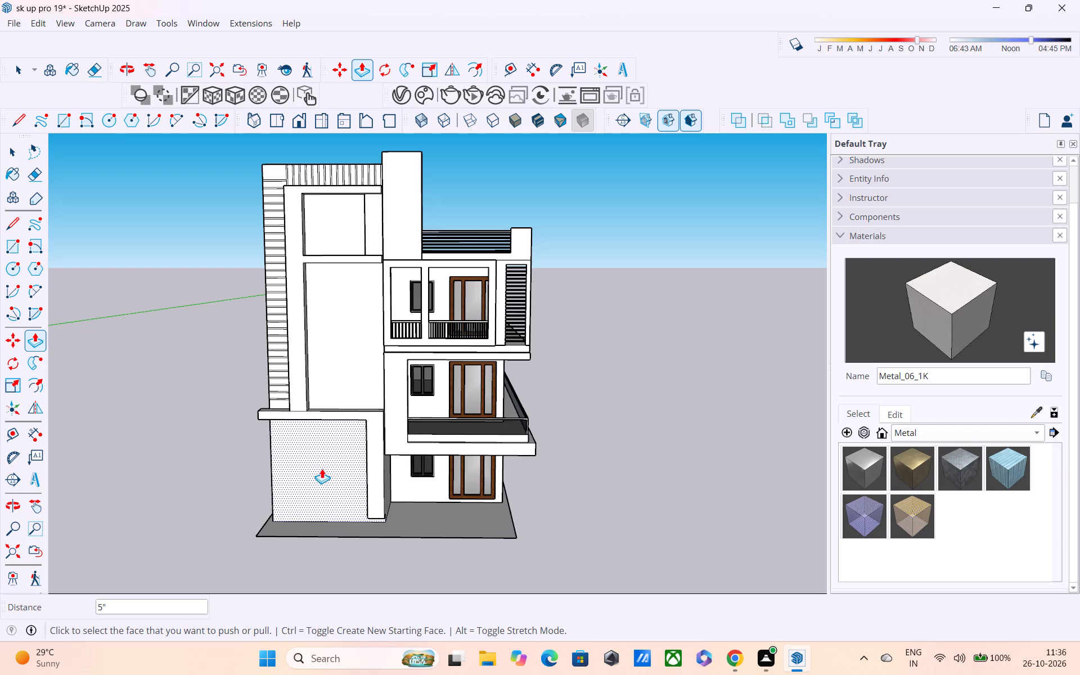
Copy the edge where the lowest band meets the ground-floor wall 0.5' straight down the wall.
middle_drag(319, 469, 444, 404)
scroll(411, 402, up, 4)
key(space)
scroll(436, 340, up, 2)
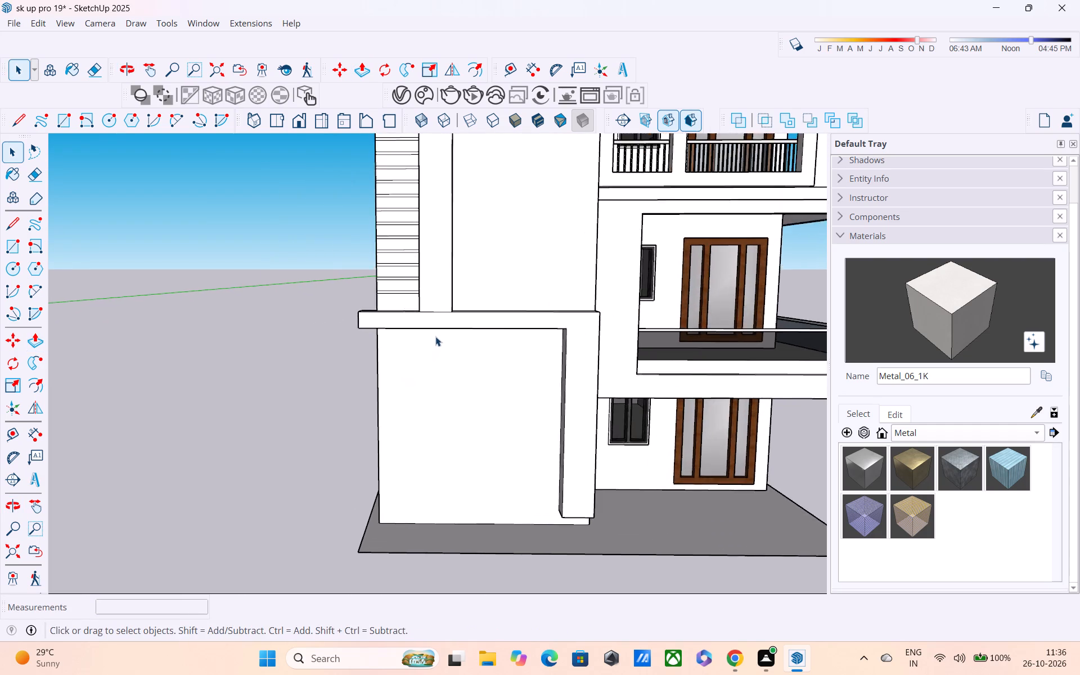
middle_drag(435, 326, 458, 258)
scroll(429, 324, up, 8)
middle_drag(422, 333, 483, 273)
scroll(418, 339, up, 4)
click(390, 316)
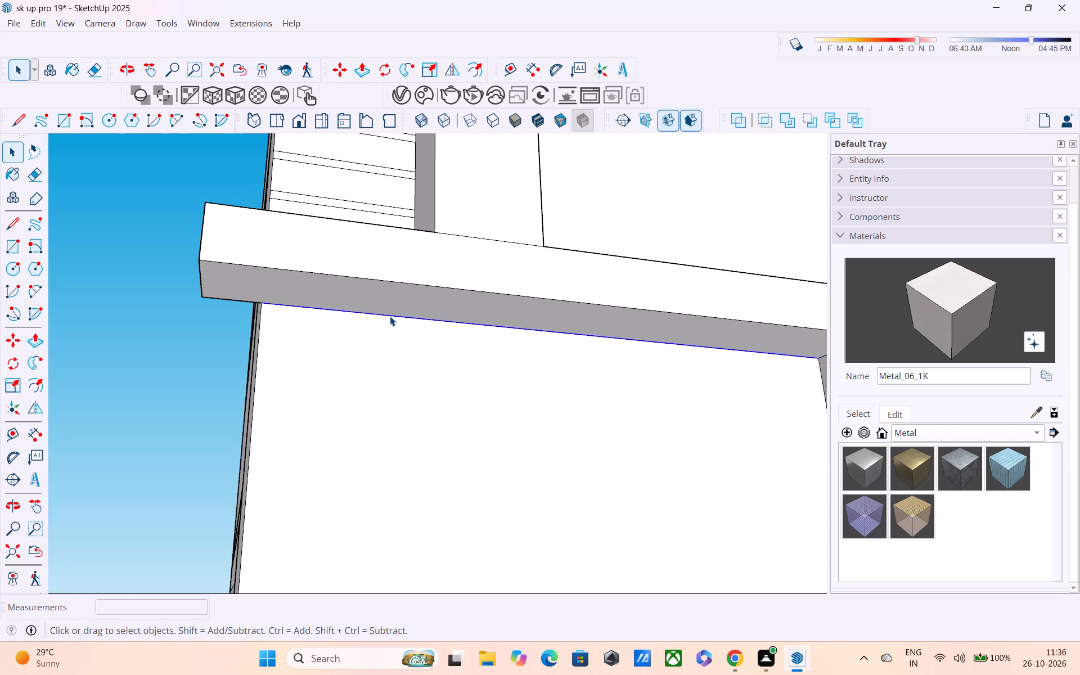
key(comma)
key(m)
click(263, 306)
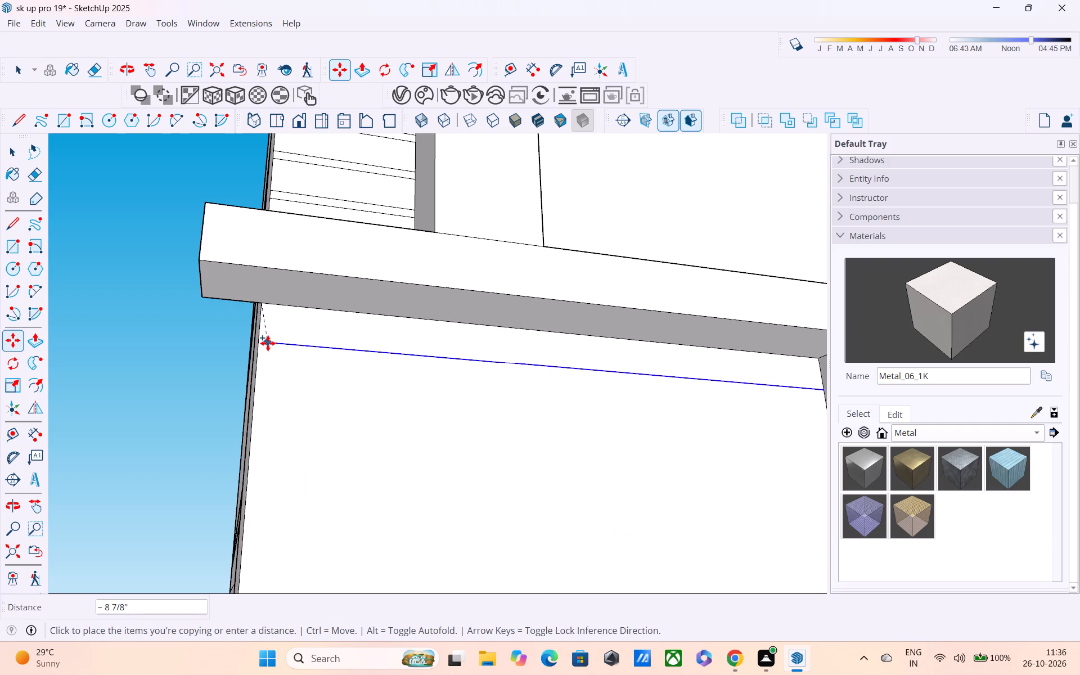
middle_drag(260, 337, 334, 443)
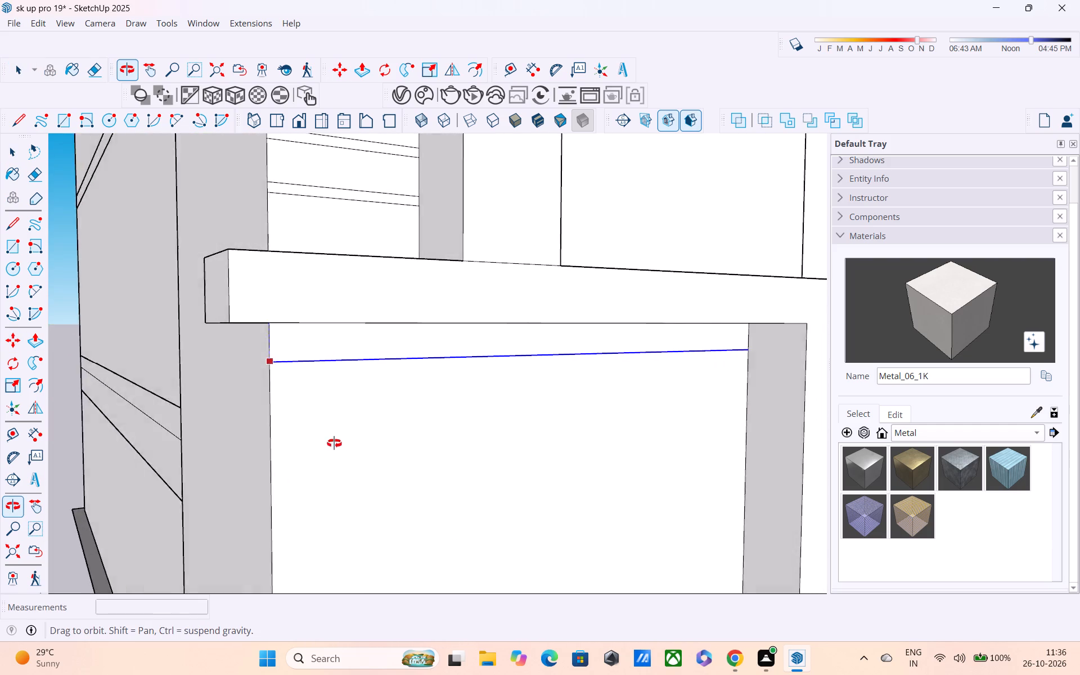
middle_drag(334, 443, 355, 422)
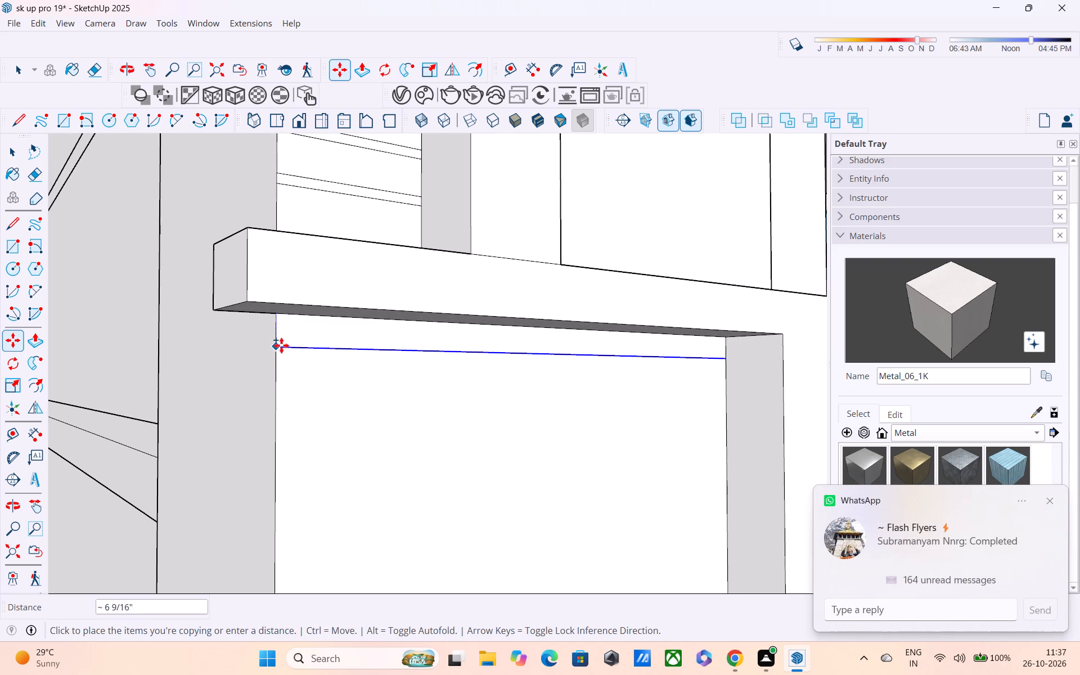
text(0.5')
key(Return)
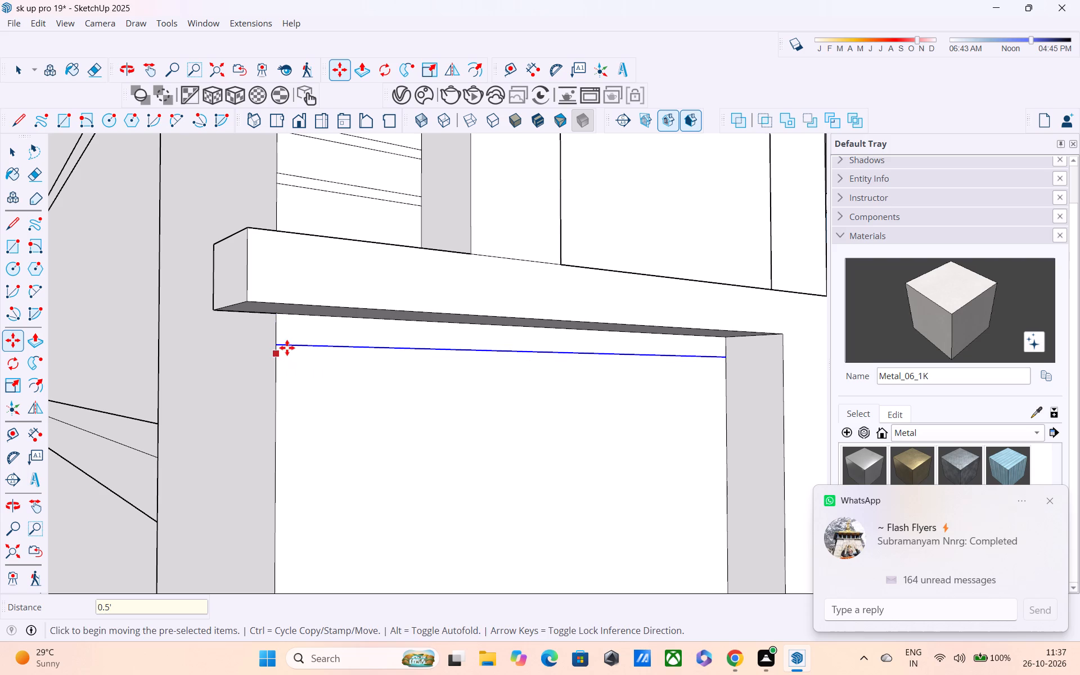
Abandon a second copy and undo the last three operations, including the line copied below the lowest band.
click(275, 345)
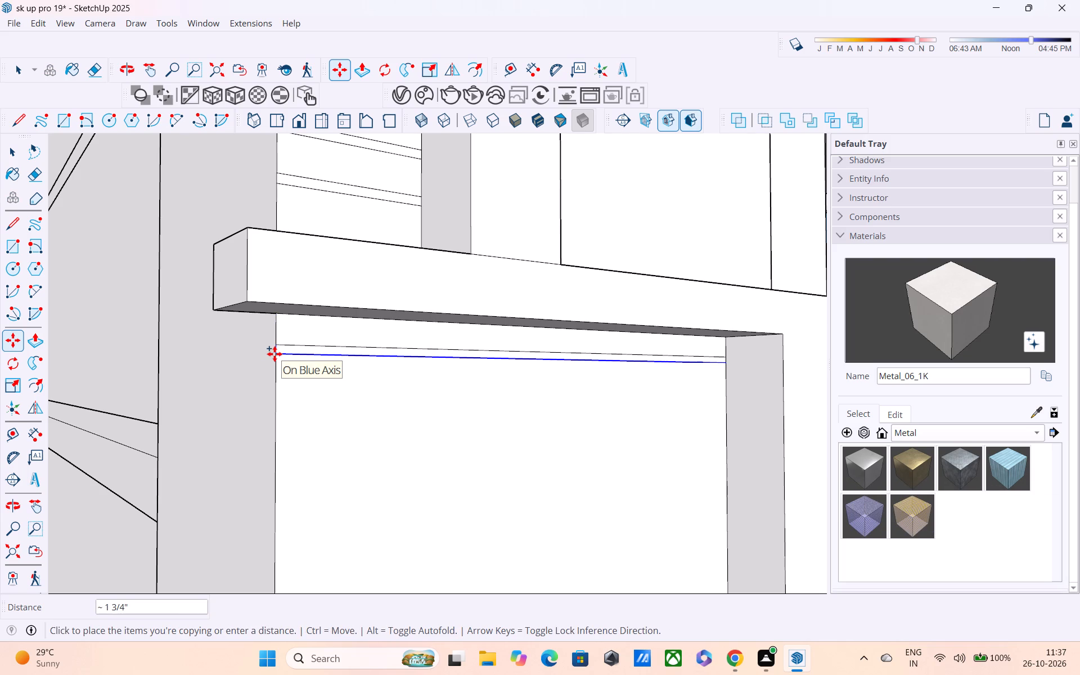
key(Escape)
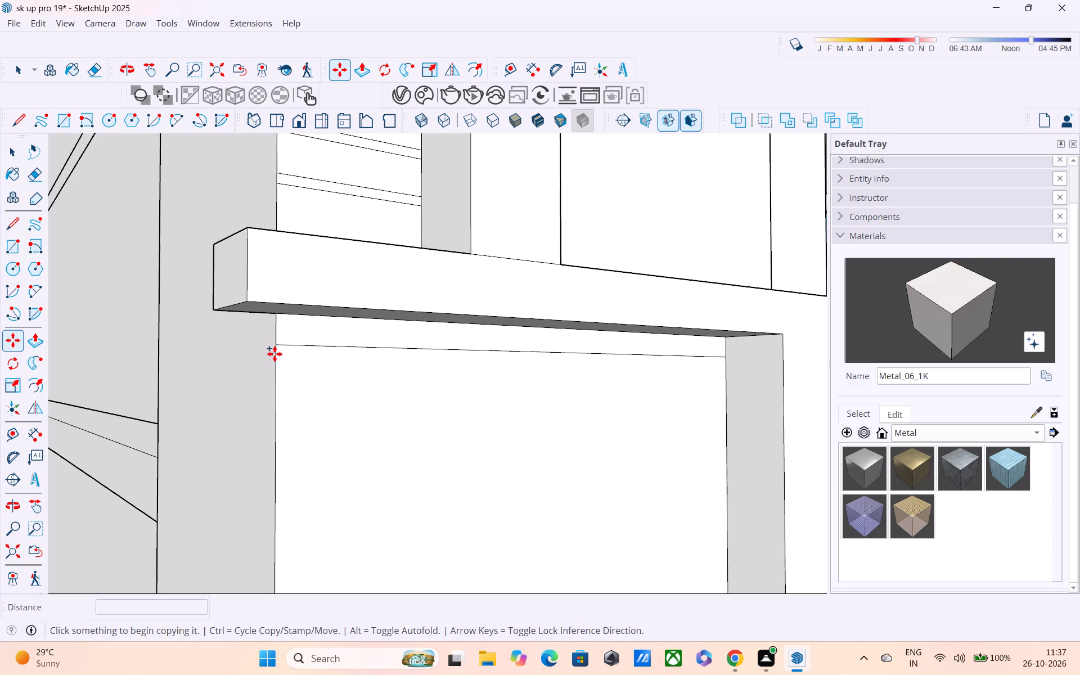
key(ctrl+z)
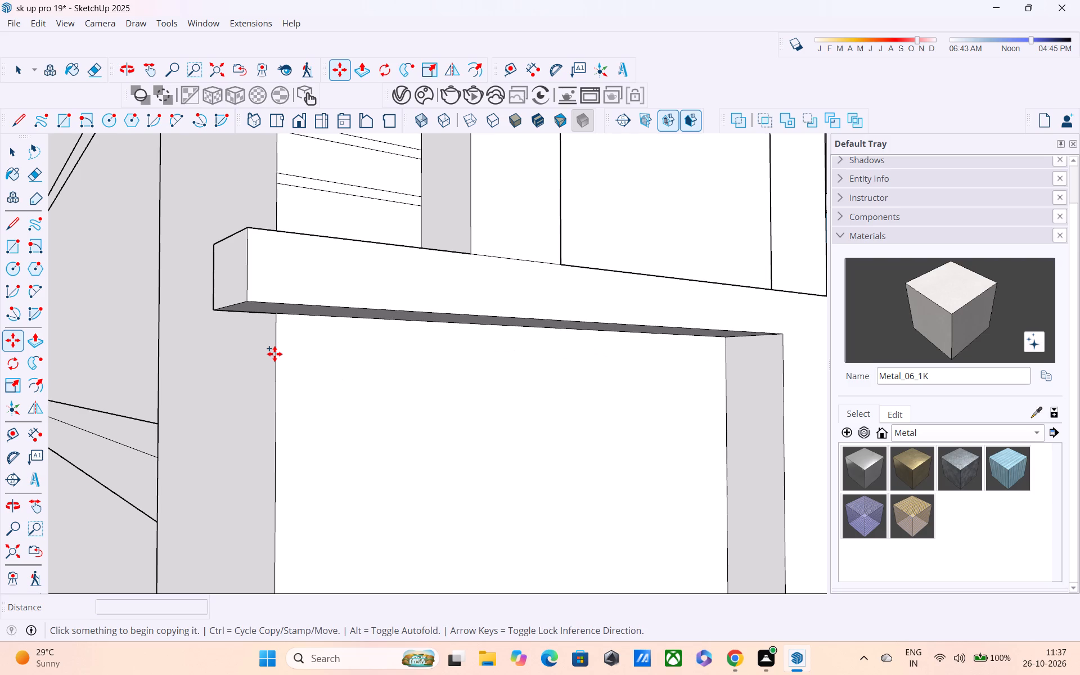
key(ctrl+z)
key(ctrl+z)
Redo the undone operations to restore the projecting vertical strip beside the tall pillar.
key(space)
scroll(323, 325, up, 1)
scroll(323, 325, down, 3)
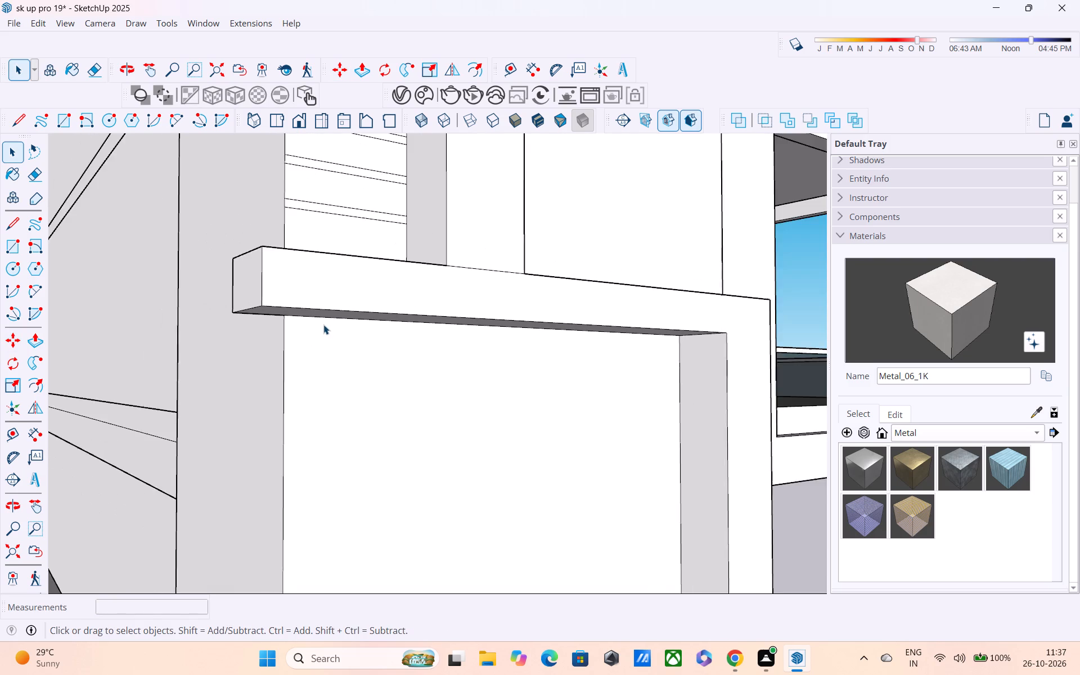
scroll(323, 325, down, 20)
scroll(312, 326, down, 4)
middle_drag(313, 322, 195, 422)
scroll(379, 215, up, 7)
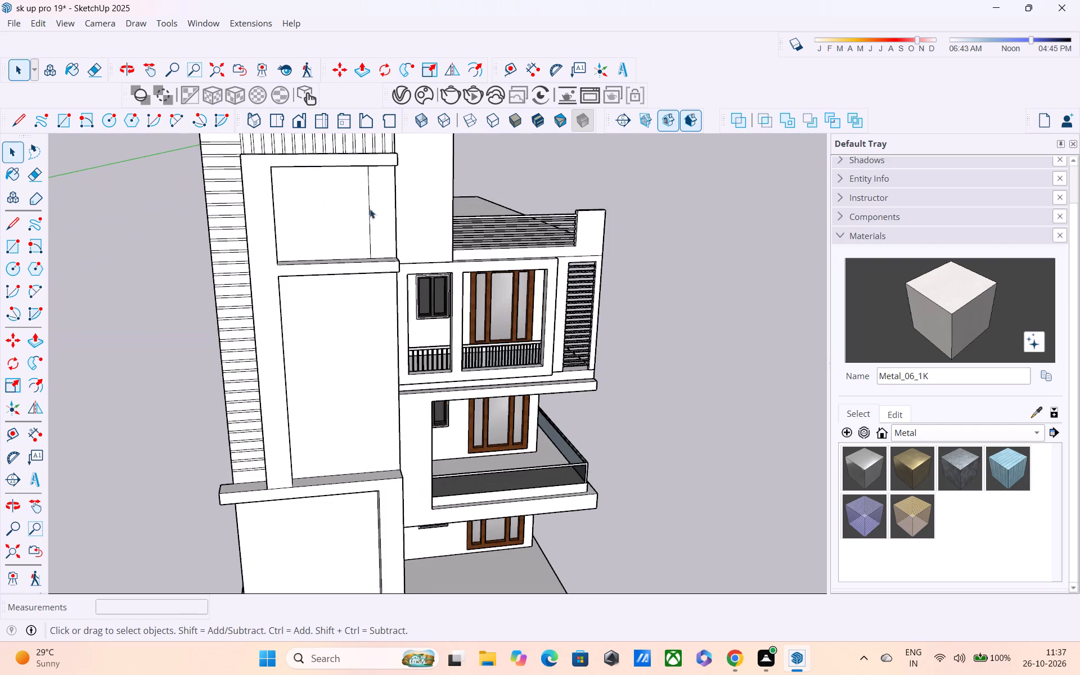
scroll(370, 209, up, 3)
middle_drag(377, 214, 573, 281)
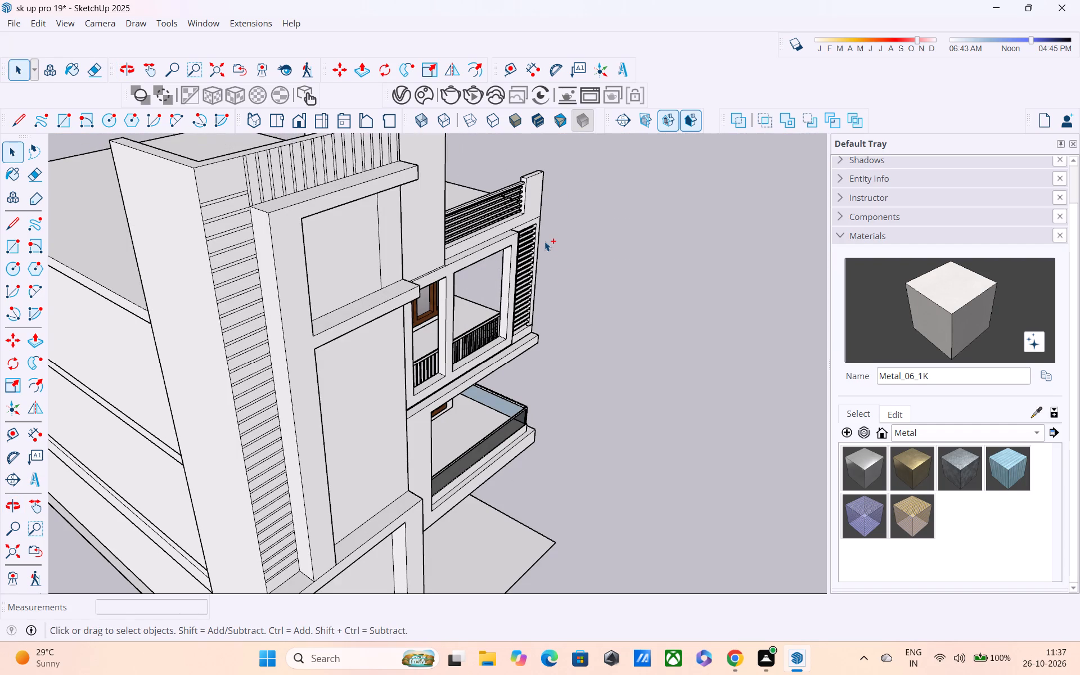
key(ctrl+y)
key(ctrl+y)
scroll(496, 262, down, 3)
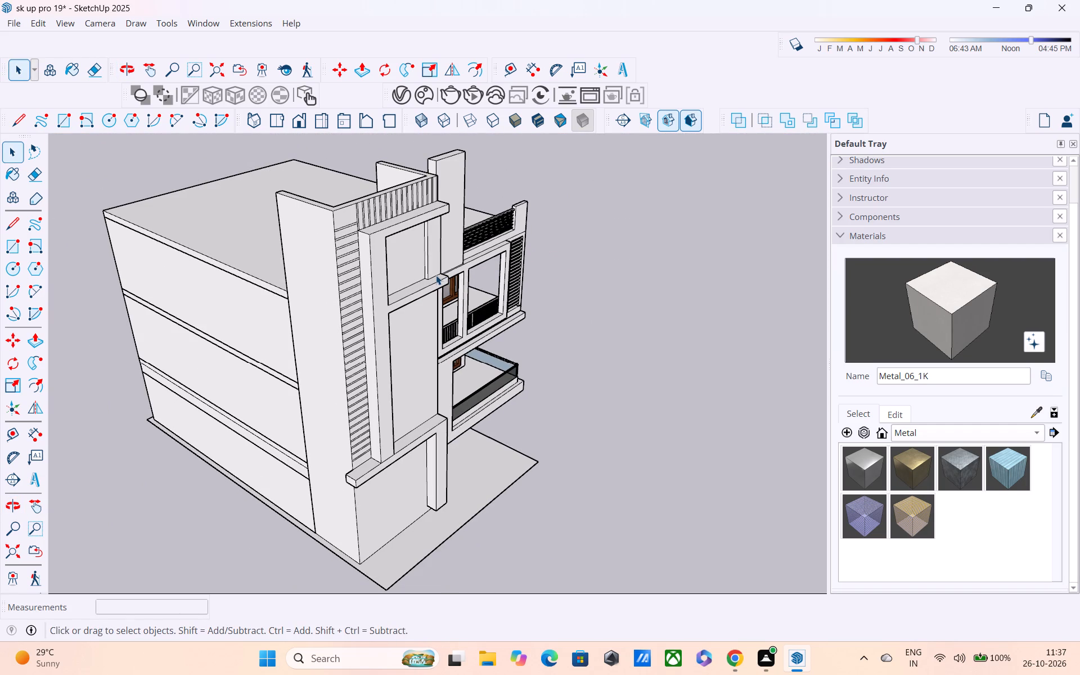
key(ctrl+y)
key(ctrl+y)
Move the horizontal line below the lowest band 6" further down the ground-floor wall.
scroll(427, 284, down, 5)
scroll(398, 358, up, 1)
middle_drag(393, 363, 315, 252)
scroll(358, 408, up, 4)
scroll(400, 379, up, 1)
middle_drag(400, 379, 328, 296)
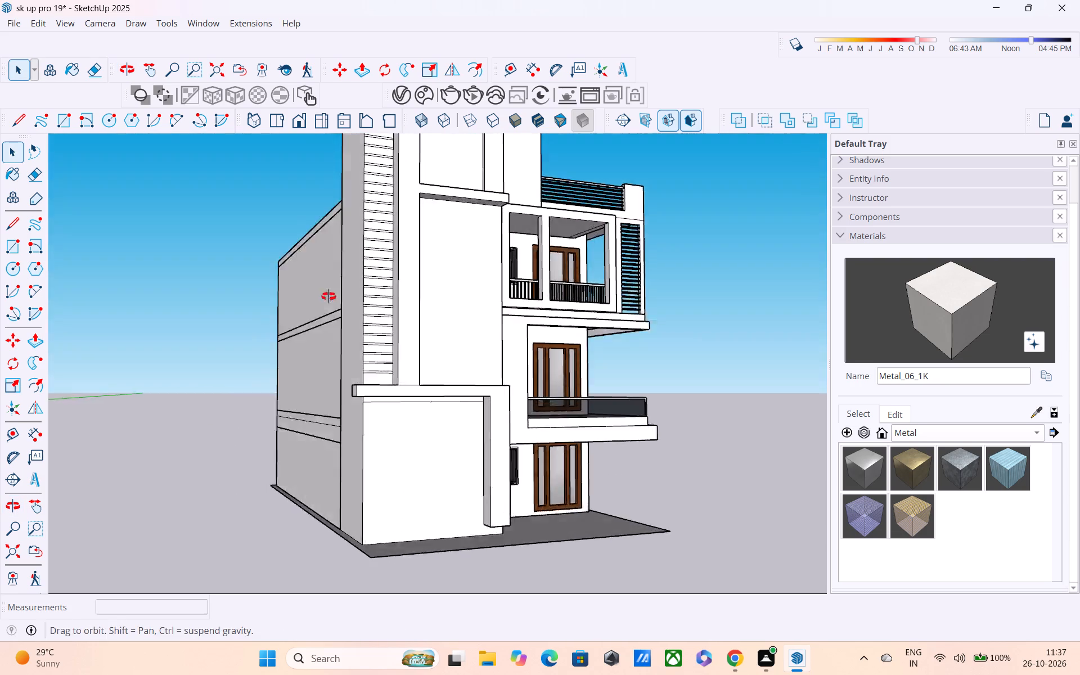
middle_drag(328, 296, 322, 264)
scroll(345, 429, up, 6)
scroll(419, 361, up, 3)
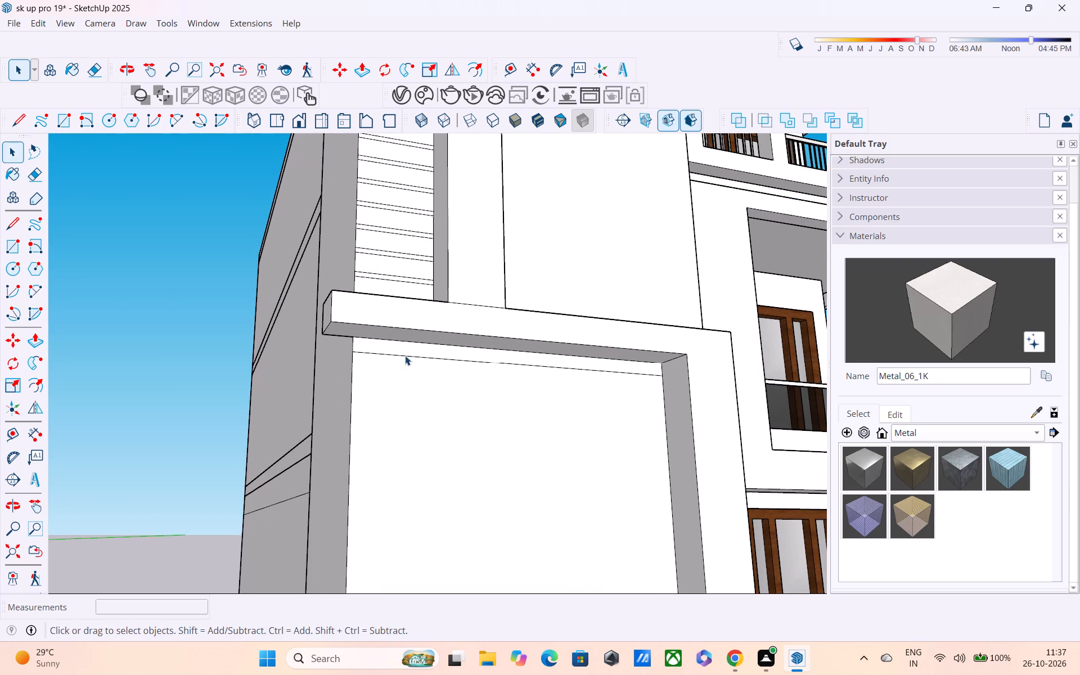
click(405, 355)
key(m)
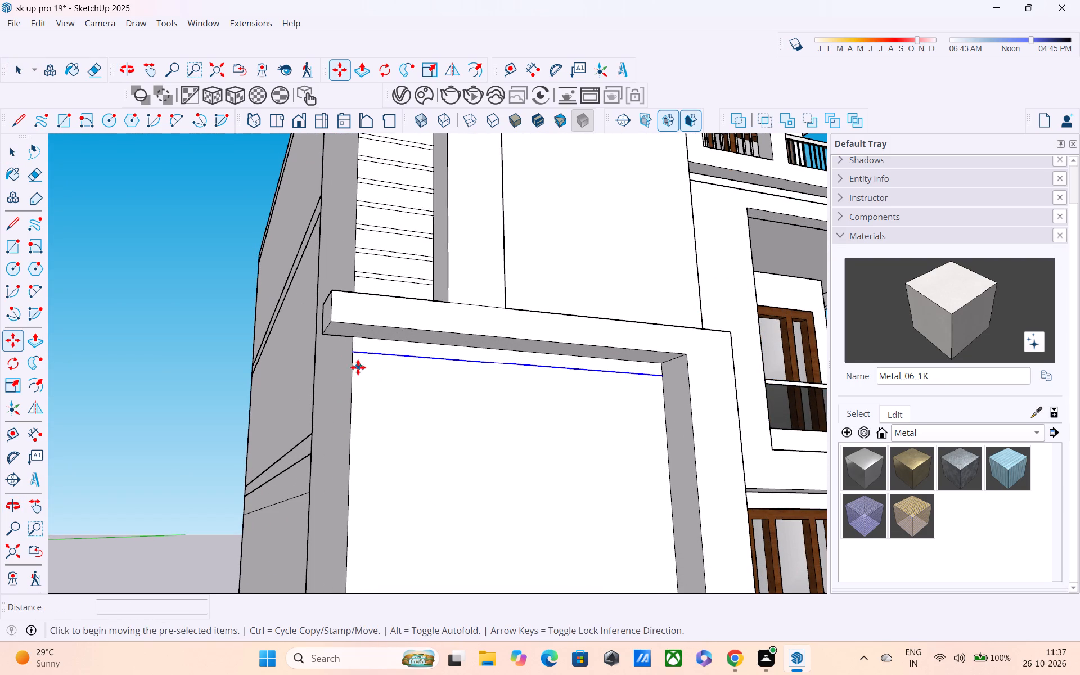
click(350, 350)
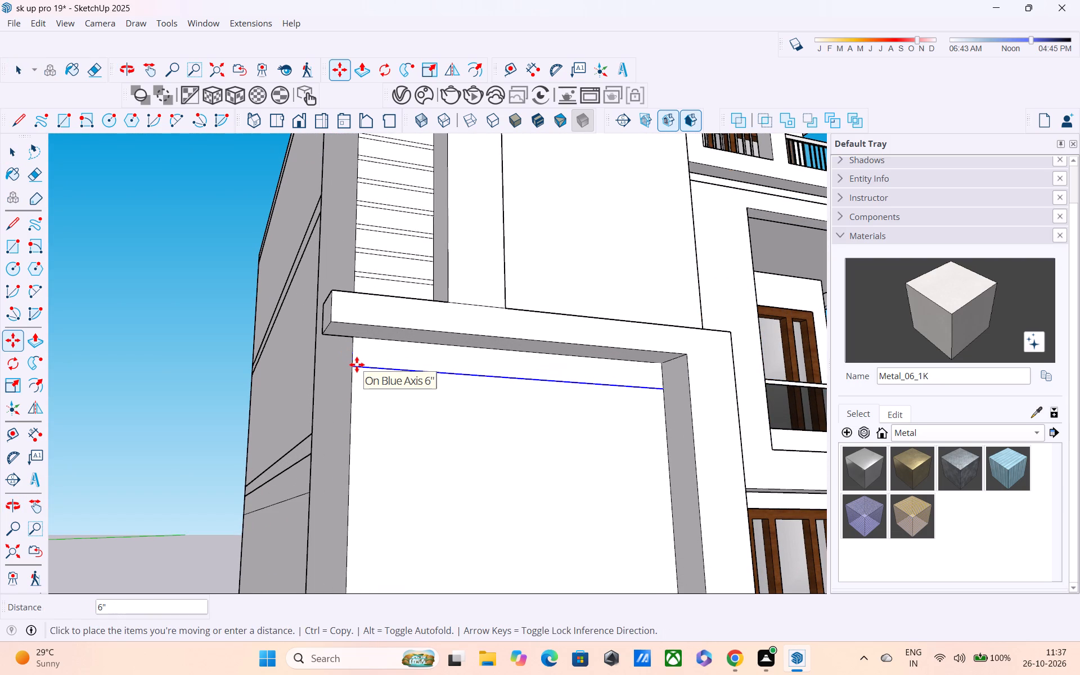
click(357, 364)
middle_drag(367, 412, 378, 453)
key(space)
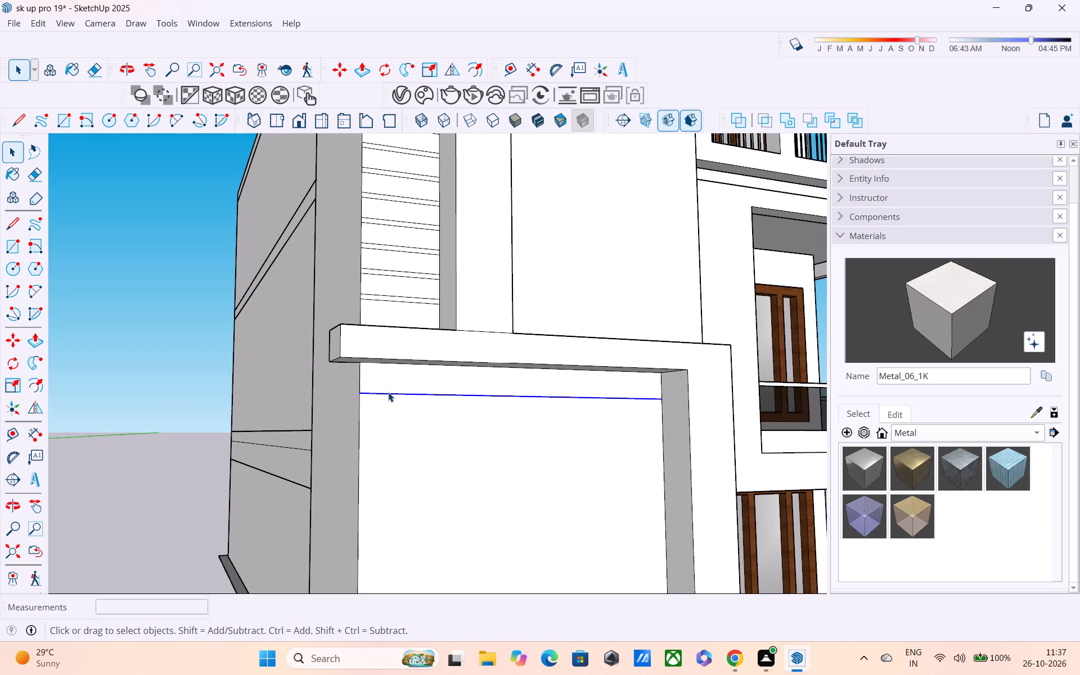
Copy that line 2" straight down the ground-floor wall to form a groove line pair.
click(388, 391)
click(388, 393)
click(388, 393)
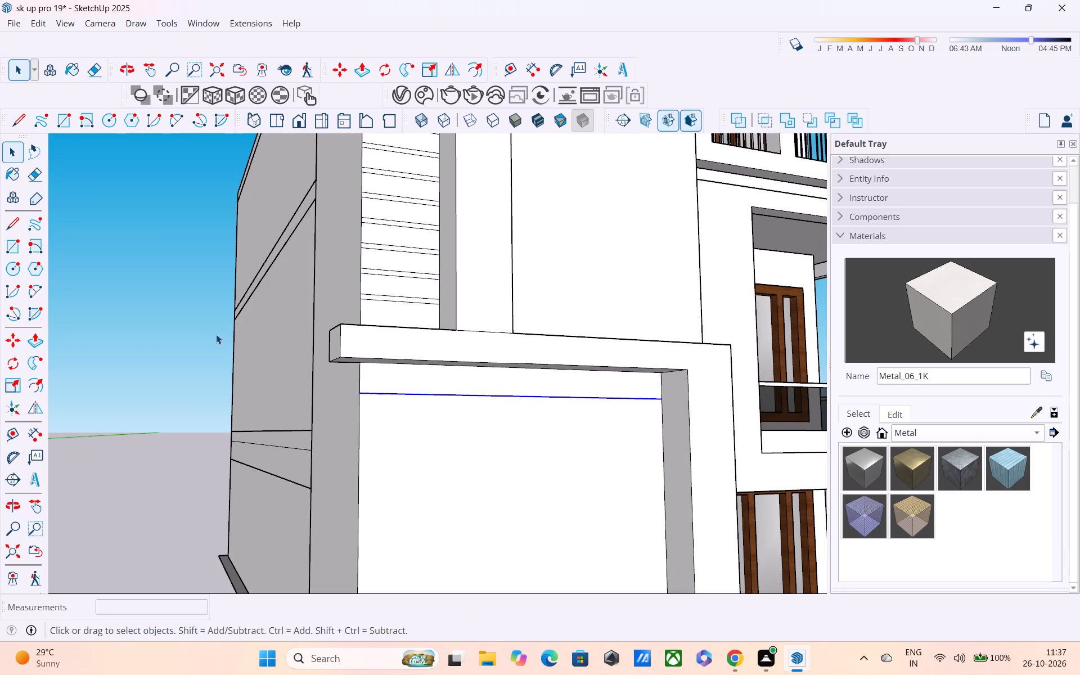
click(215, 334)
click(386, 394)
key(m)
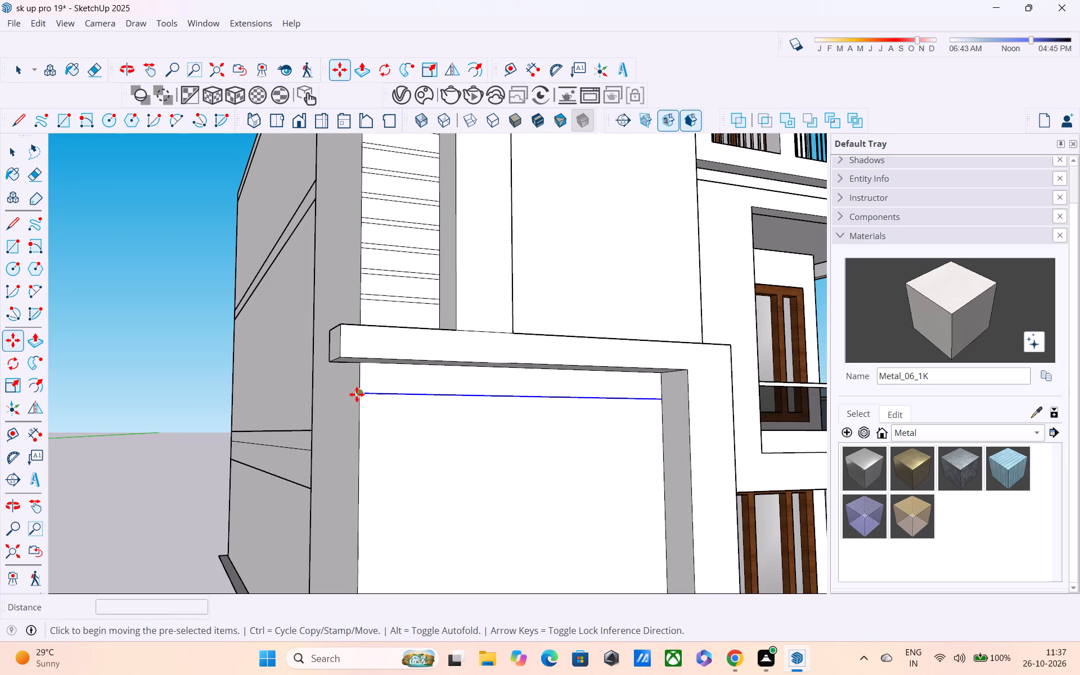
click(357, 394)
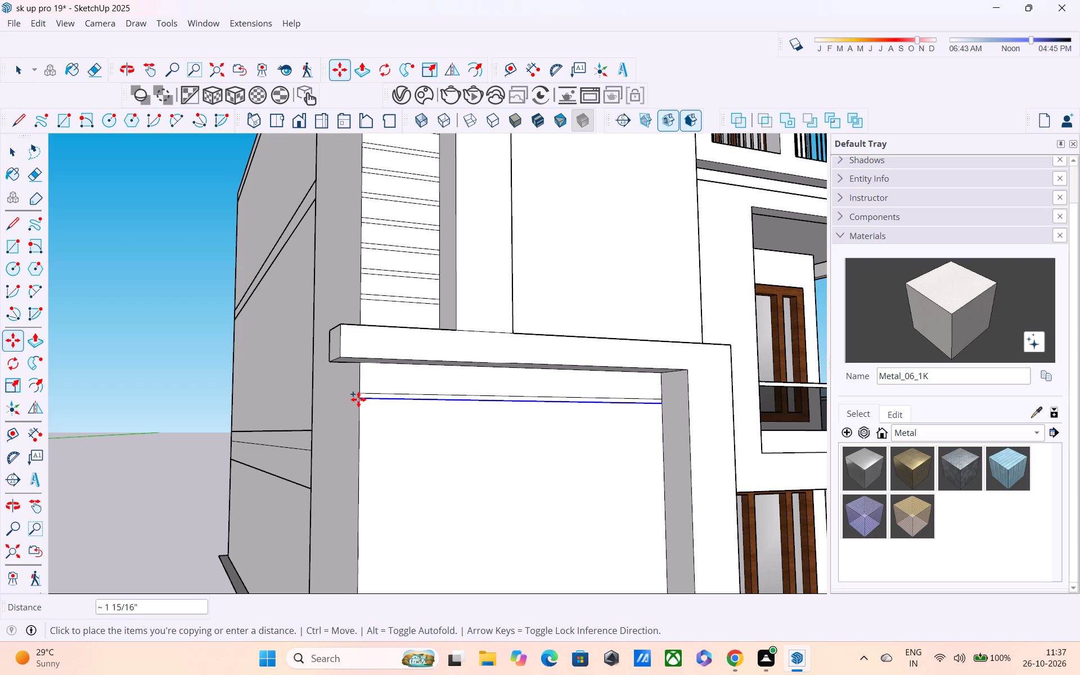
text(2")
key(Return)
scroll(361, 399, down, 4)
middle_drag(475, 494, 438, 516)
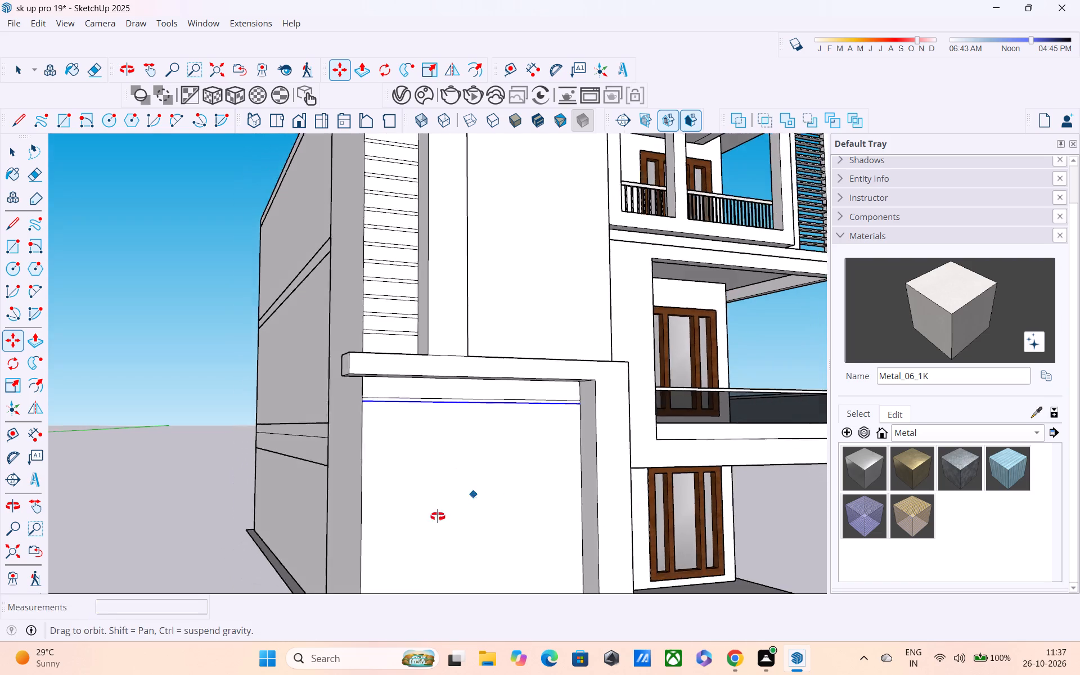
middle_drag(438, 516, 252, 594)
key(space)
click(174, 483)
Copy the groove line pair about 10' 11" down the corner edge to just above the base of the ground-floor wall.
middle_drag(258, 498, 367, 408)
scroll(349, 484, up, 4)
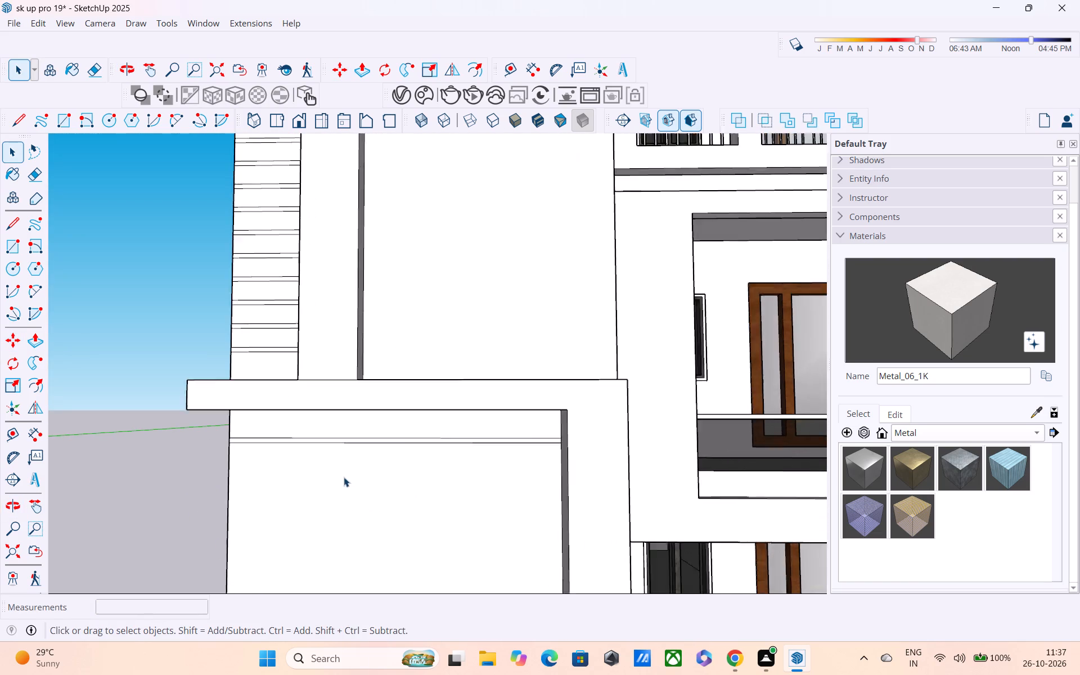
click(327, 433)
click(327, 439)
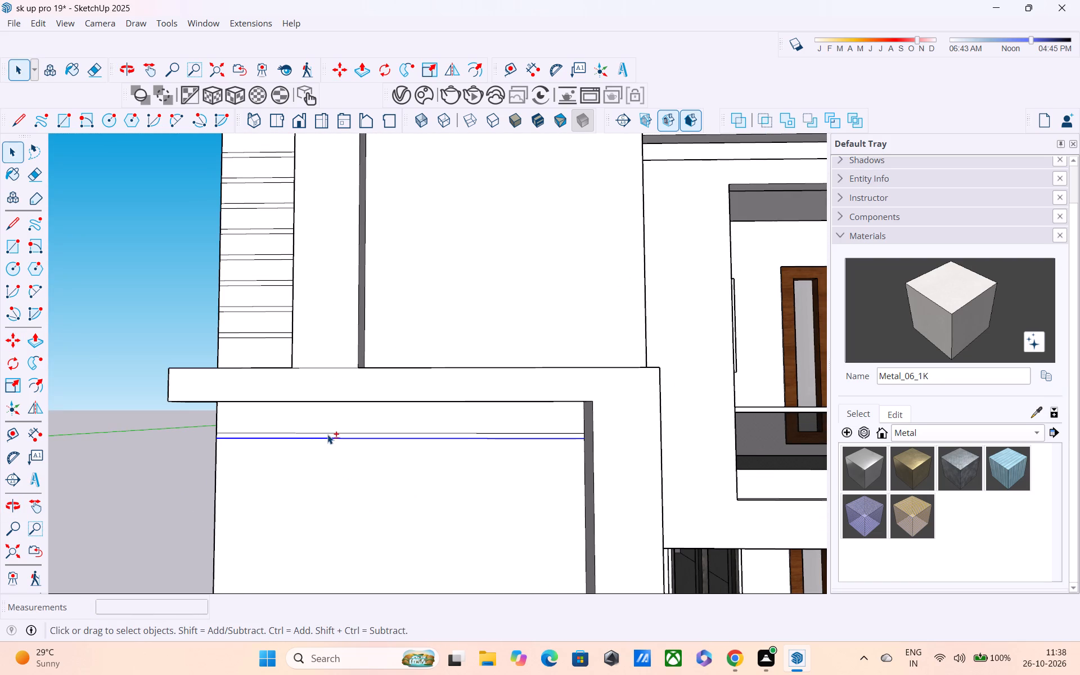
shift+click(328, 433)
key(m)
scroll(205, 433, up, 2)
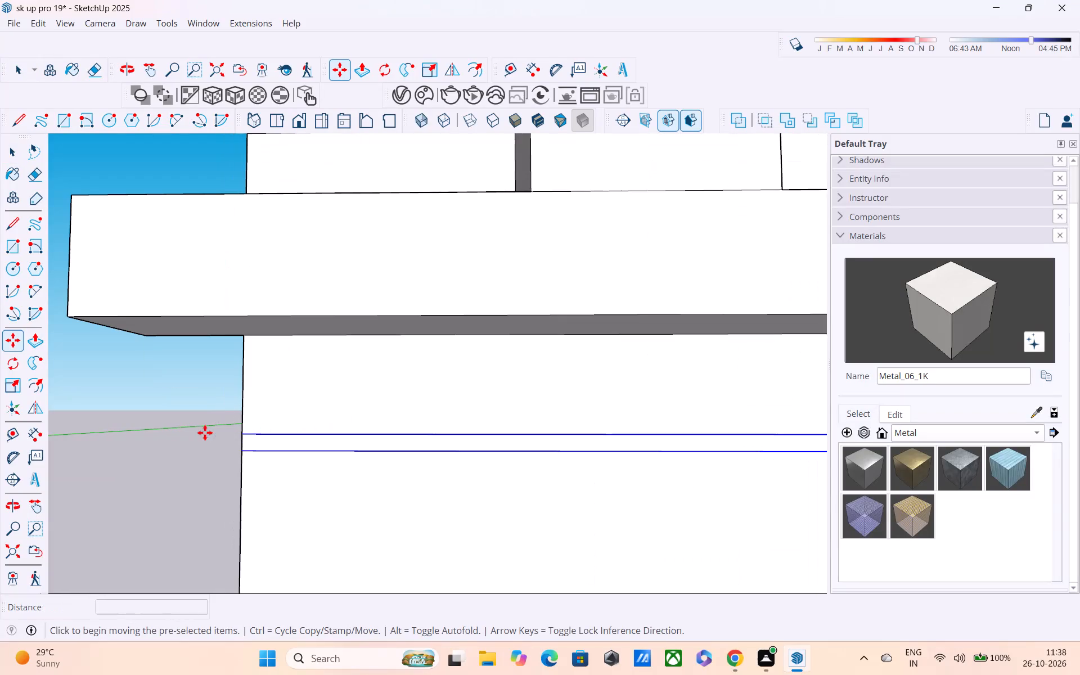
click(241, 453)
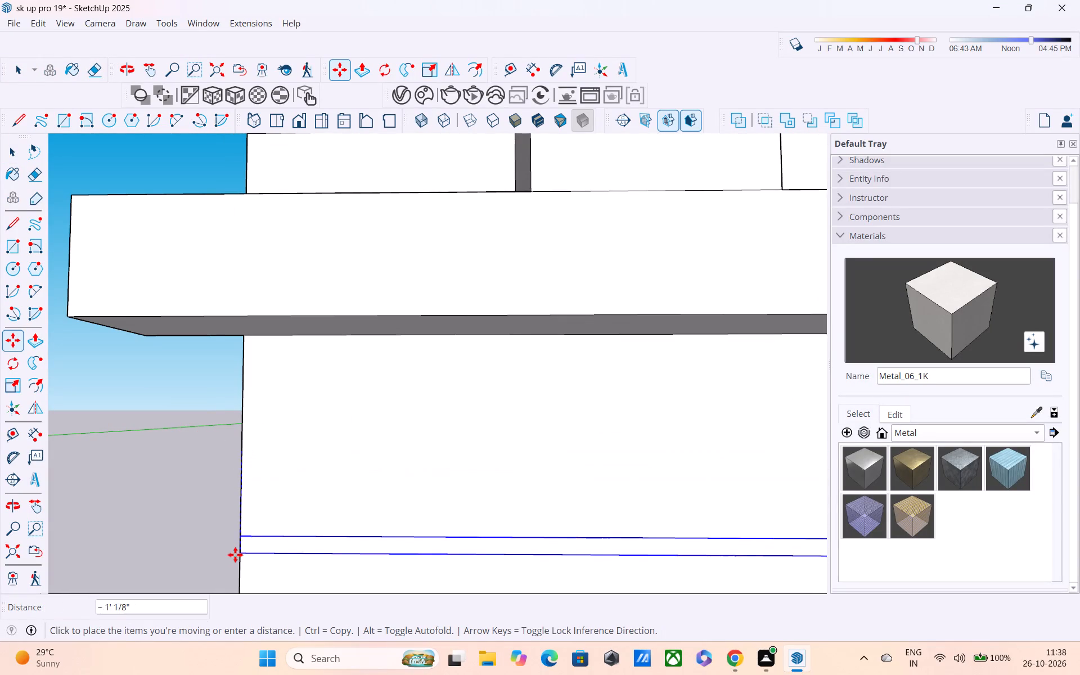
shift+middle_drag(226, 551, 230, 348)
scroll(231, 347, down, 6)
shift+middle_drag(262, 418, 258, 375)
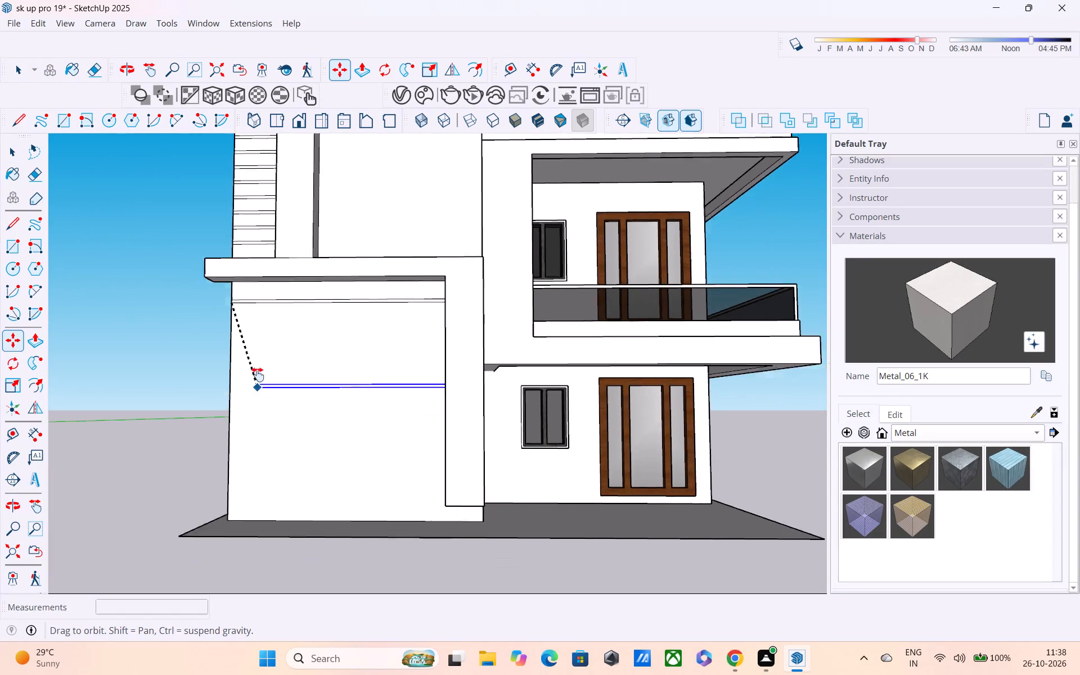
shift+middle_drag(258, 375, 266, 311)
middle_drag(260, 383, 261, 323)
shift+middle_drag(253, 358, 253, 357)
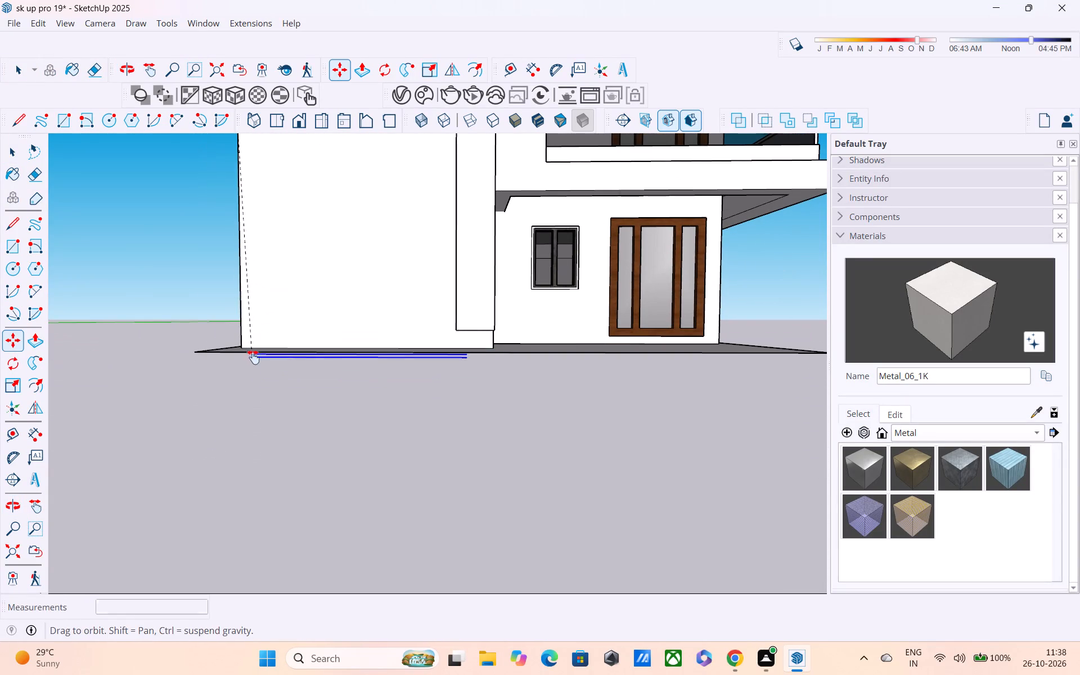
shift+middle_drag(253, 357, 290, 317)
shift+middle_drag(277, 307, 278, 361)
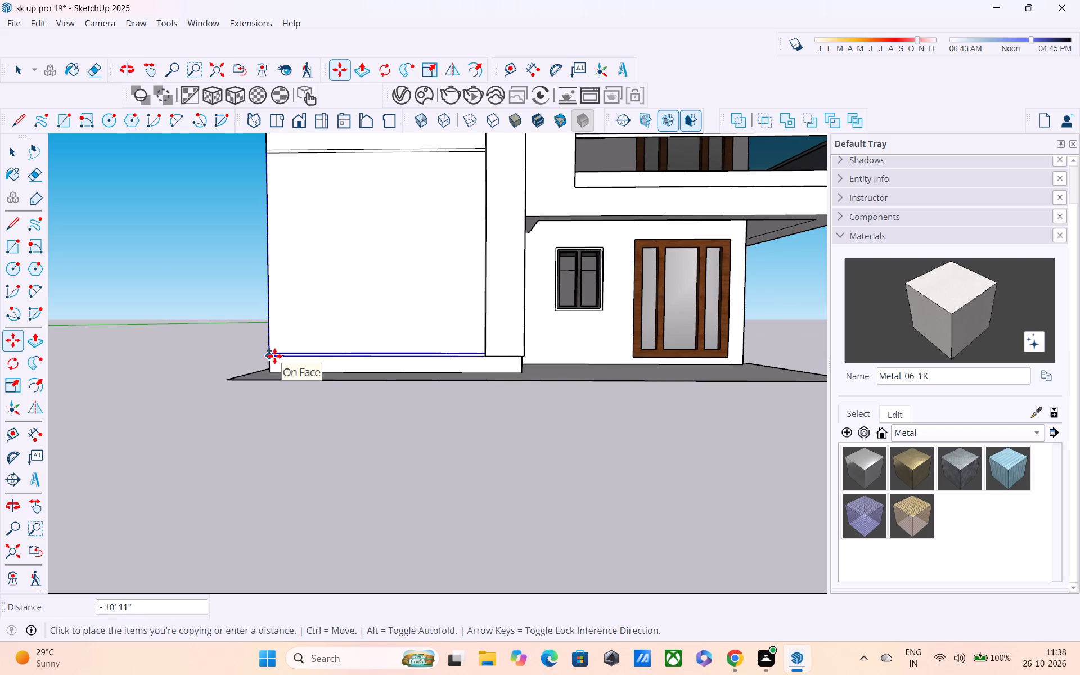
click(274, 356)
shift+middle_drag(275, 368, 275, 413)
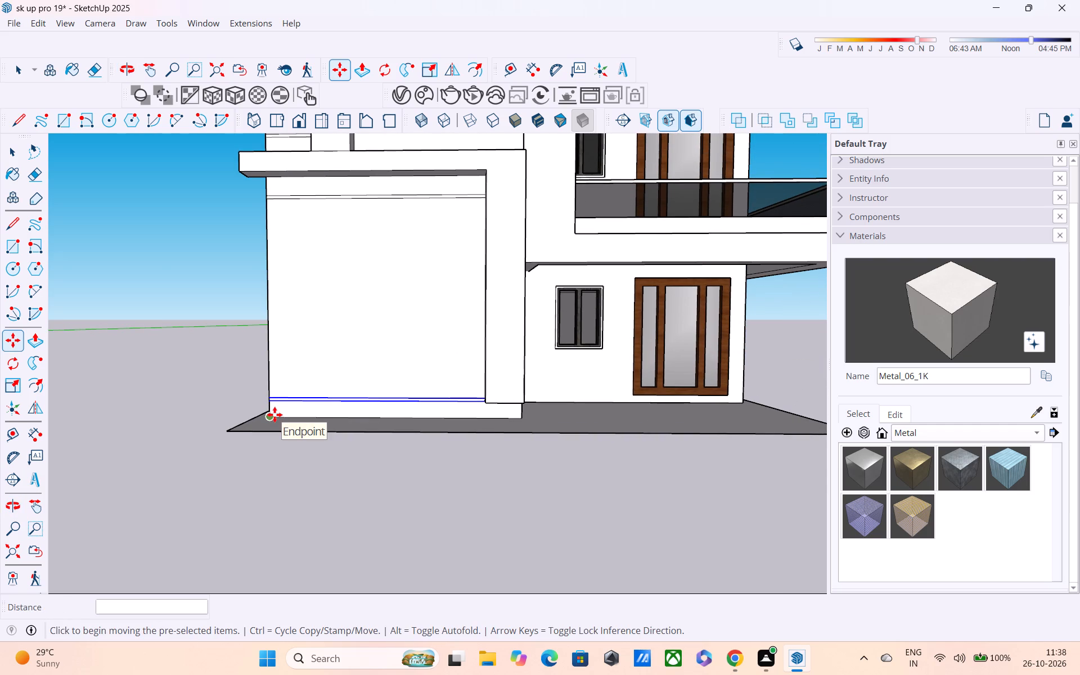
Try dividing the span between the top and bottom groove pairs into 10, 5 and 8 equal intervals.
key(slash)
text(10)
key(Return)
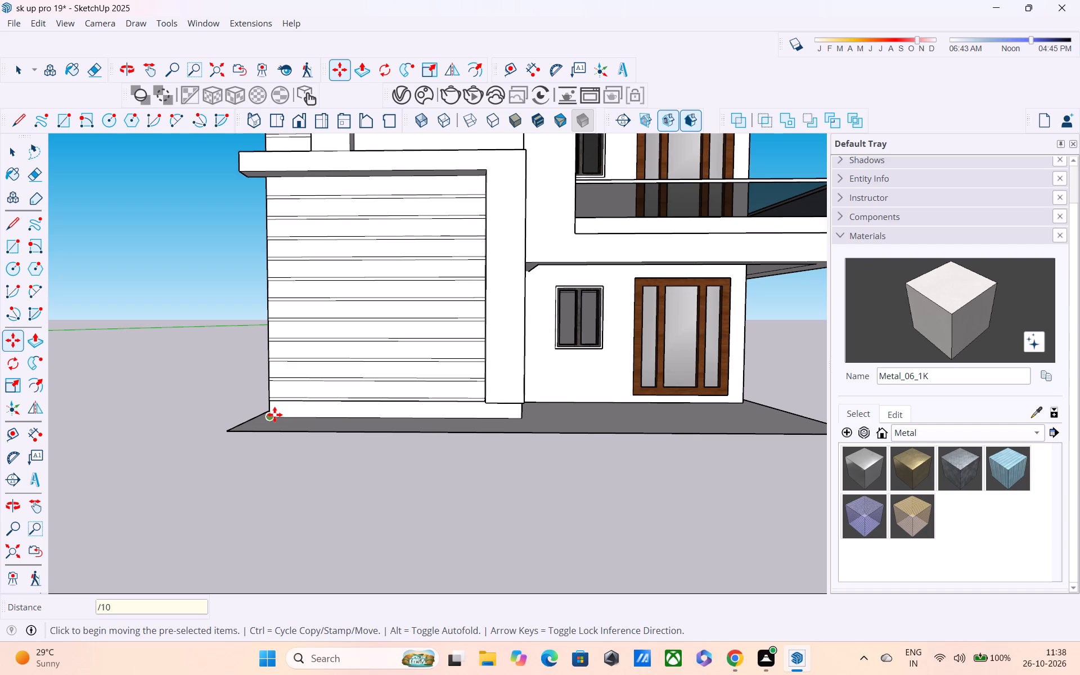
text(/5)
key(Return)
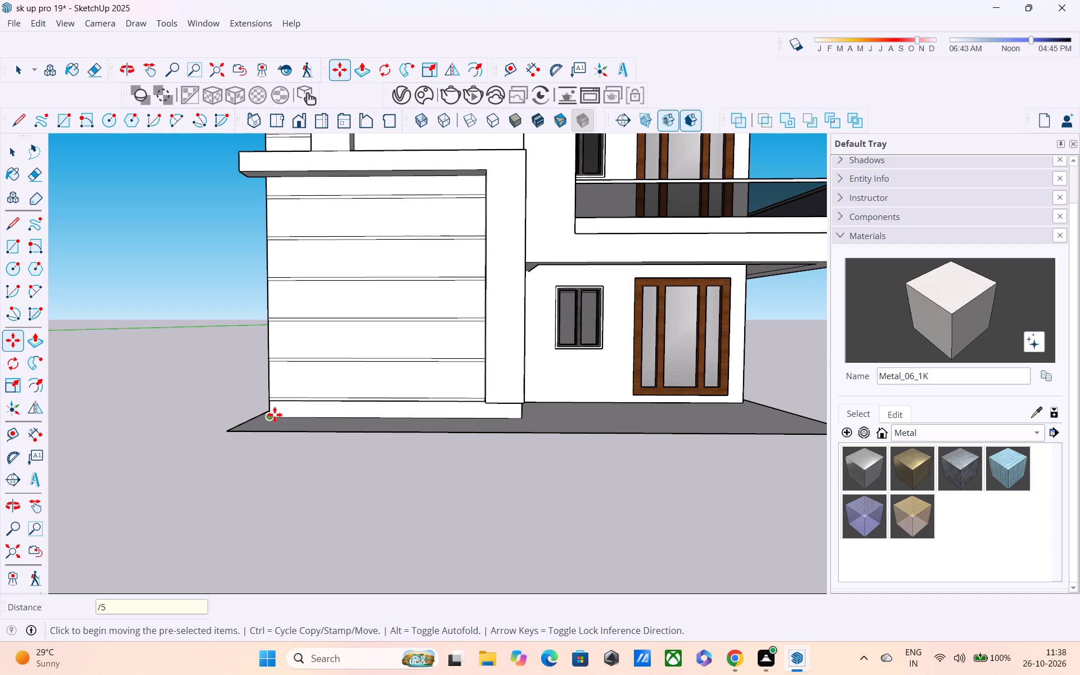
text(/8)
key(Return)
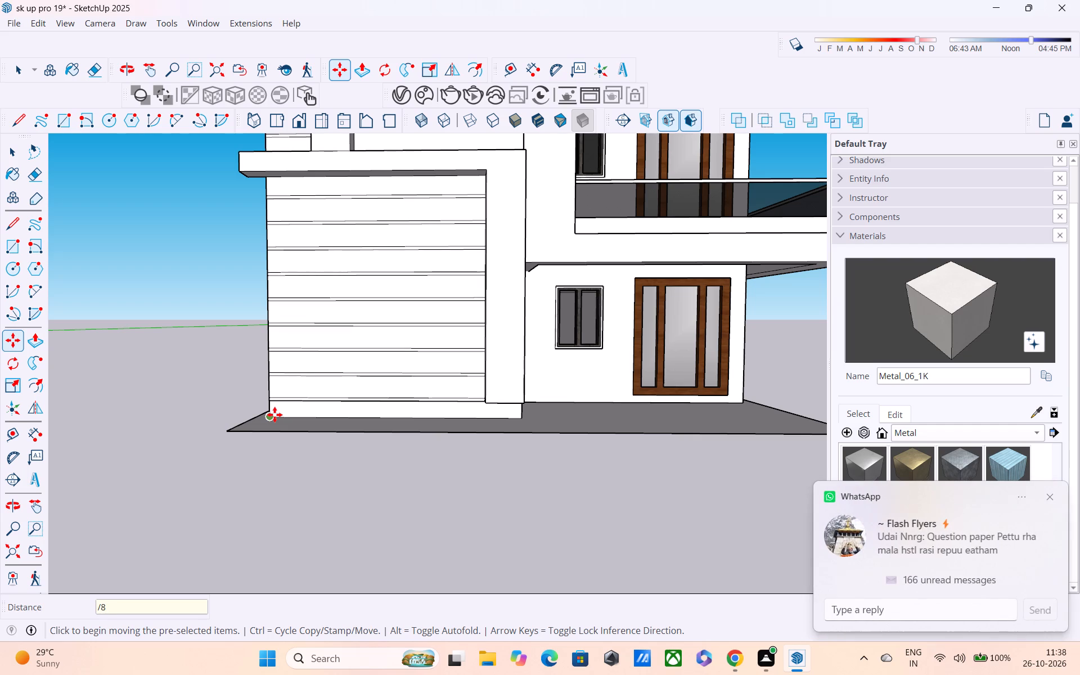
Divide the span between the top and bottom groove pairs into 10 equal intervals with copied pairs.
text(/10)
key(Return)
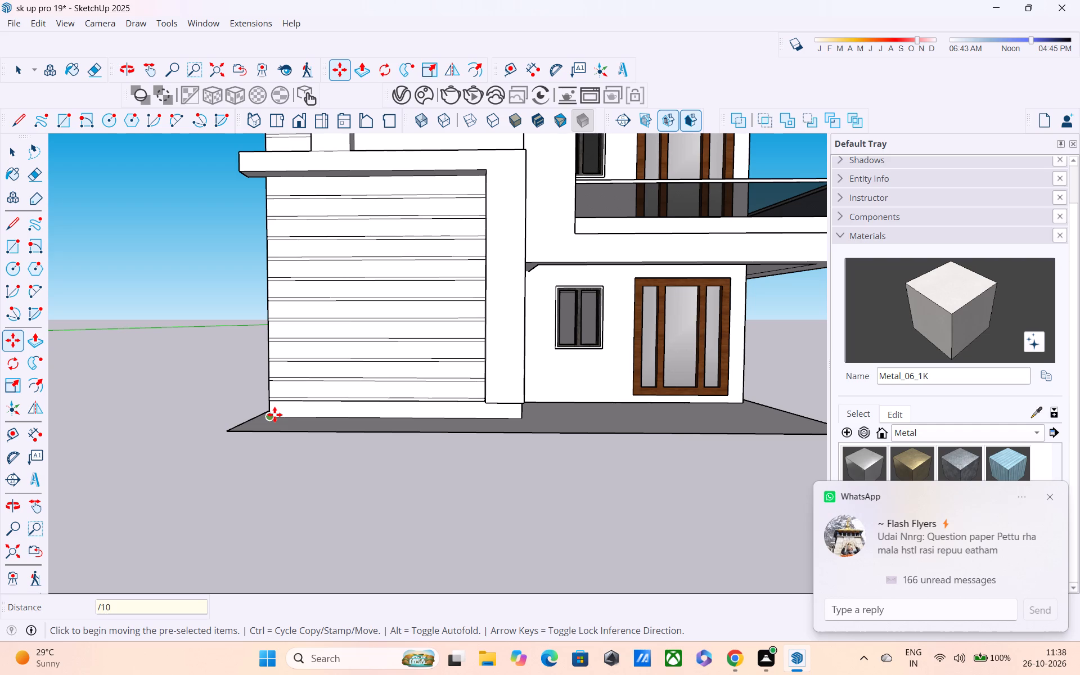
key(space)
Examine the grooved ground-floor wall and its corner with the plain side face from several angles.
scroll(306, 358, up, 3)
middle_drag(323, 385, 388, 405)
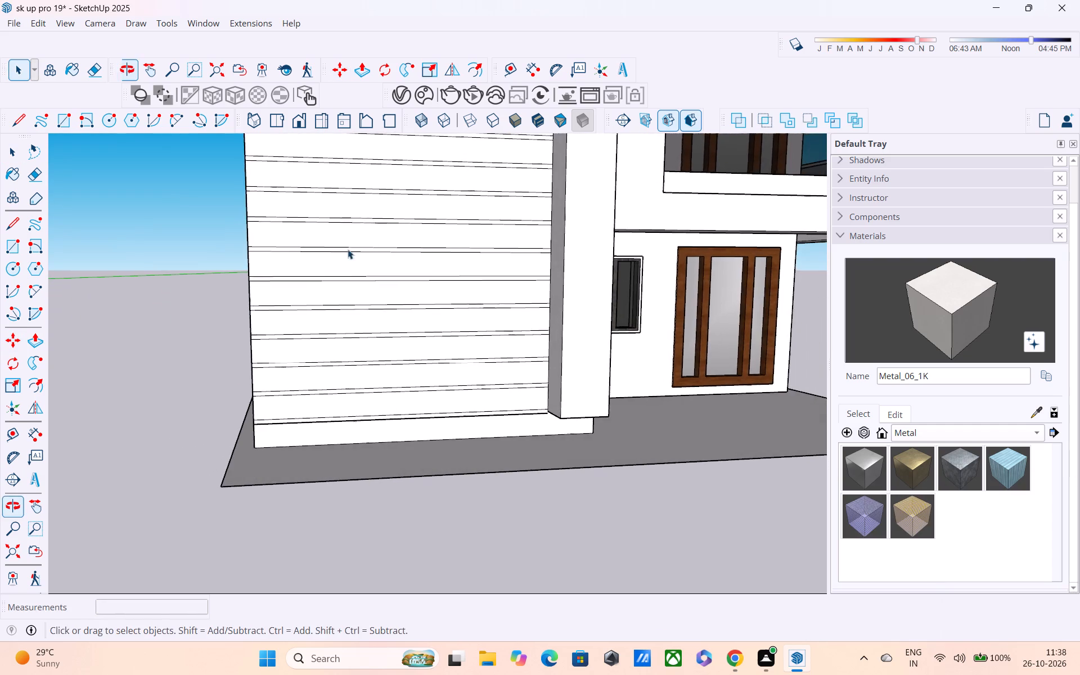
scroll(334, 230, up, 4)
middle_drag(325, 224, 391, 325)
middle_drag(307, 241, 362, 227)
scroll(335, 222, down, 3)
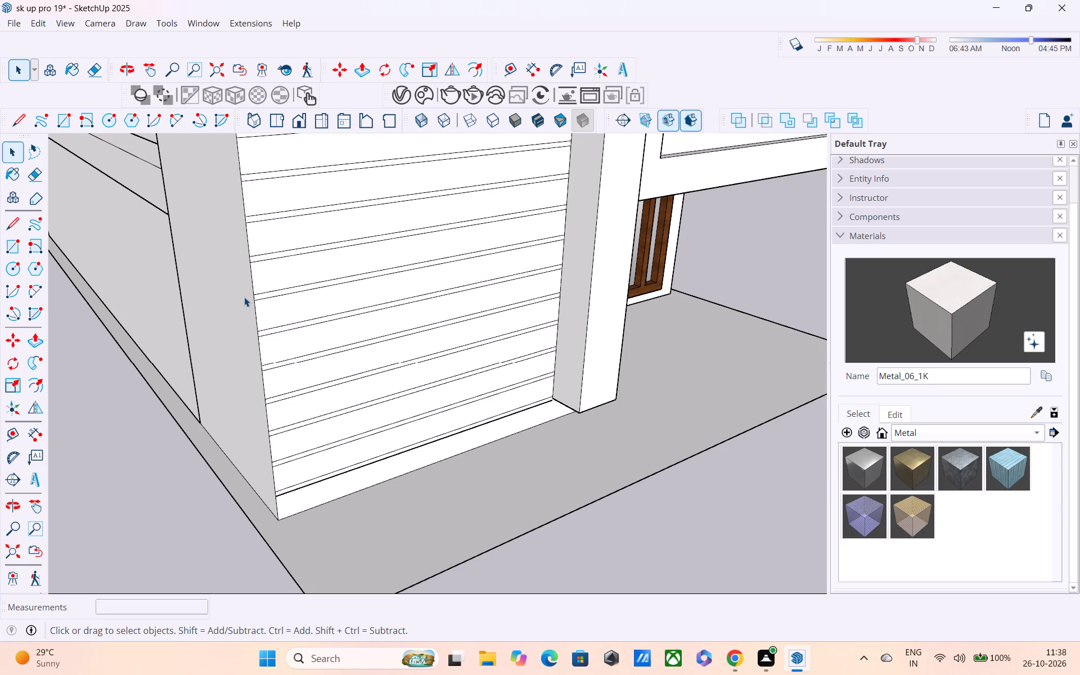
scroll(244, 297, down, 3)
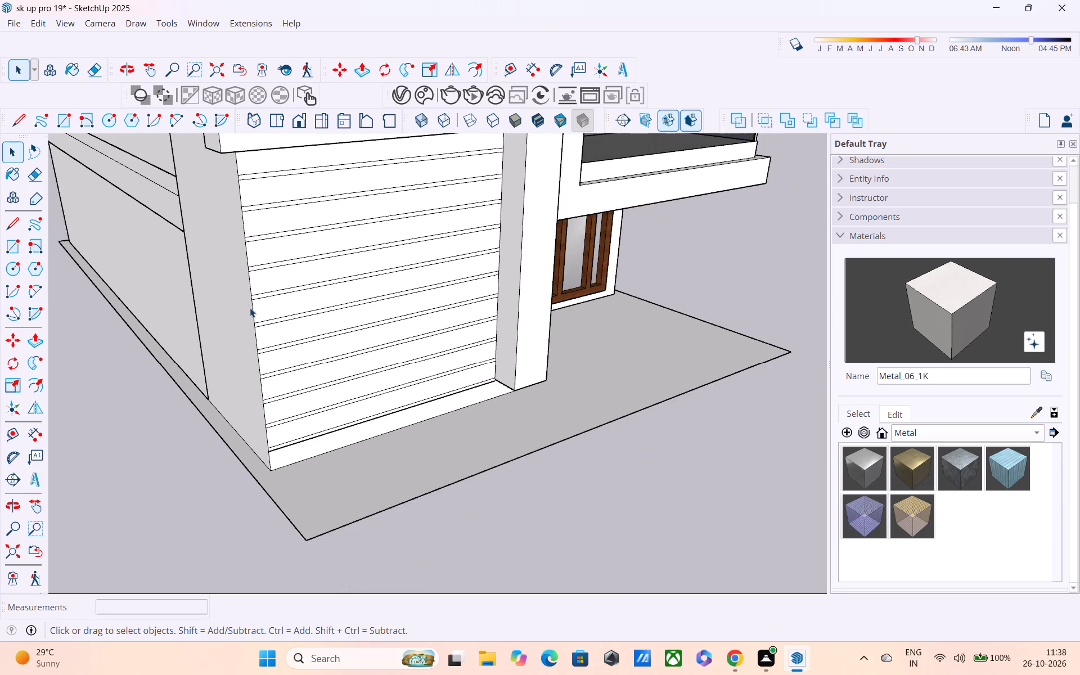
middle_drag(250, 308, 277, 319)
scroll(206, 382, up, 3)
middle_drag(210, 384, 295, 372)
scroll(301, 363, down, 5)
middle_drag(282, 386, 293, 334)
scroll(292, 323, down, 3)
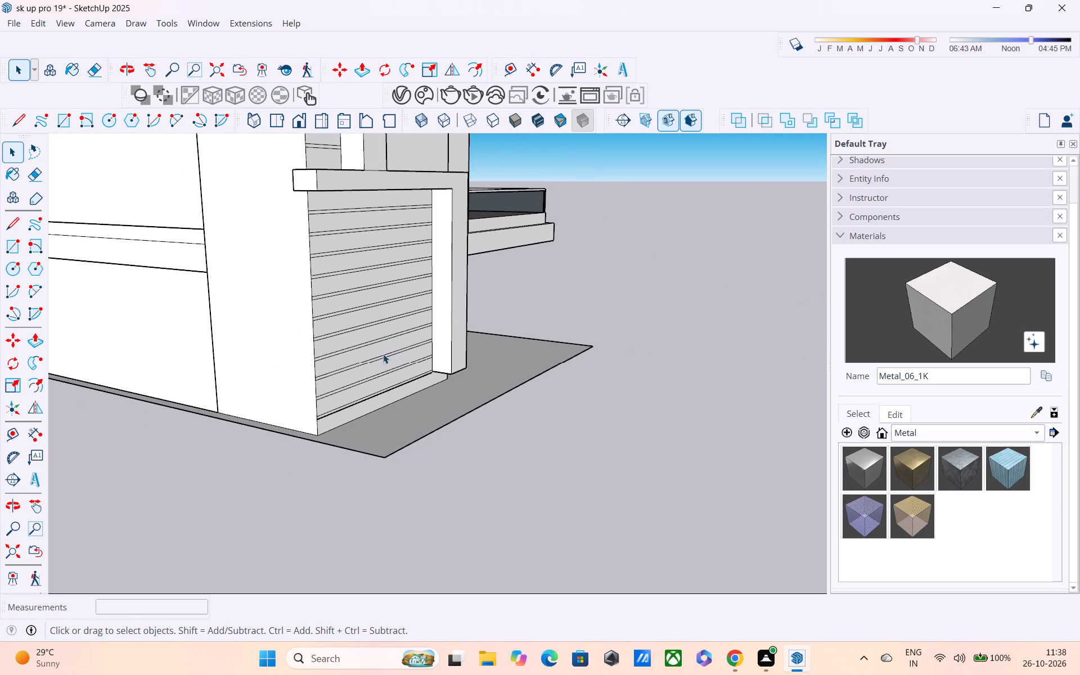
Draw two lines about 7' 9" long across the adjoining side face, continuing the top groove pair around the corner.
middle_drag(382, 354, 344, 308)
scroll(312, 265, up, 2)
middle_drag(294, 261, 398, 290)
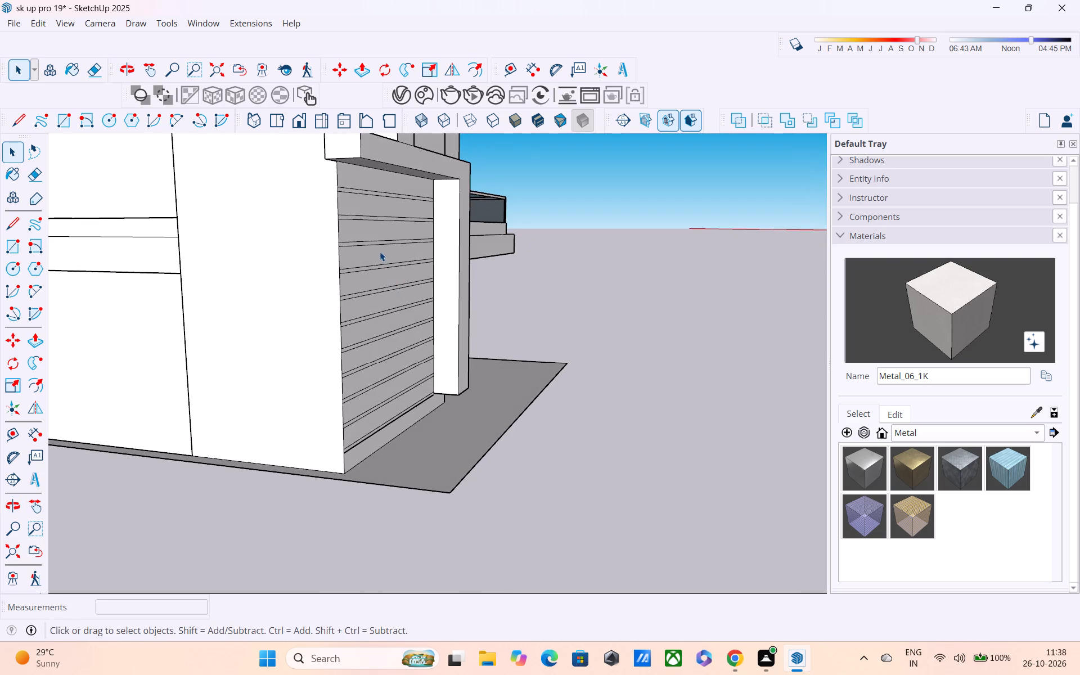
key(l)
scroll(332, 189, up, 4)
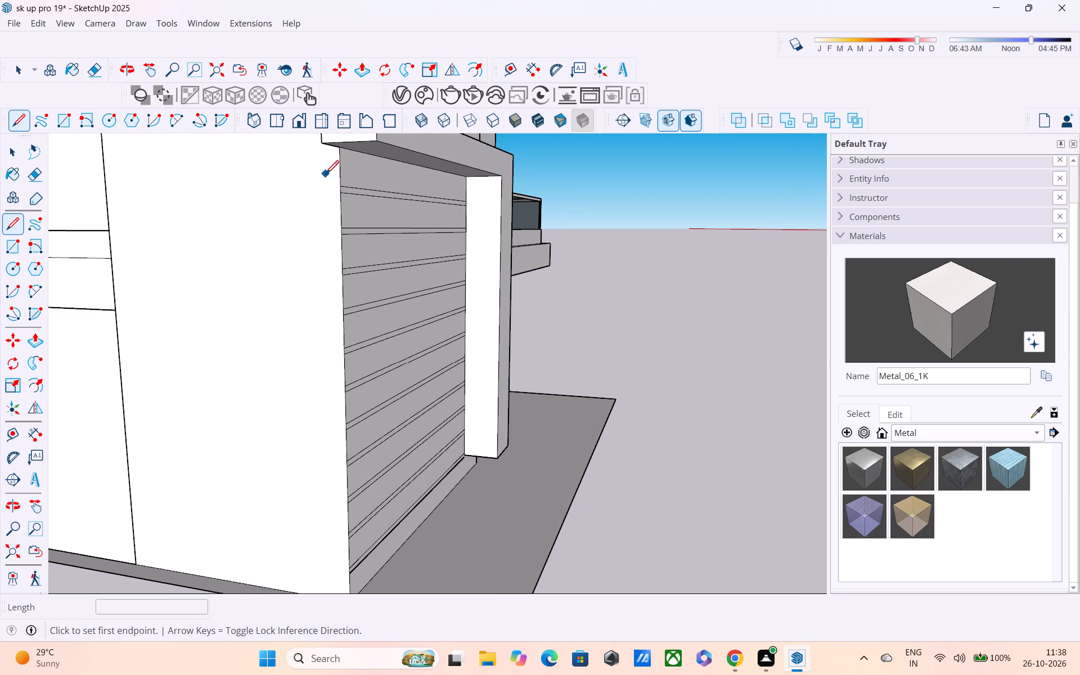
click(342, 185)
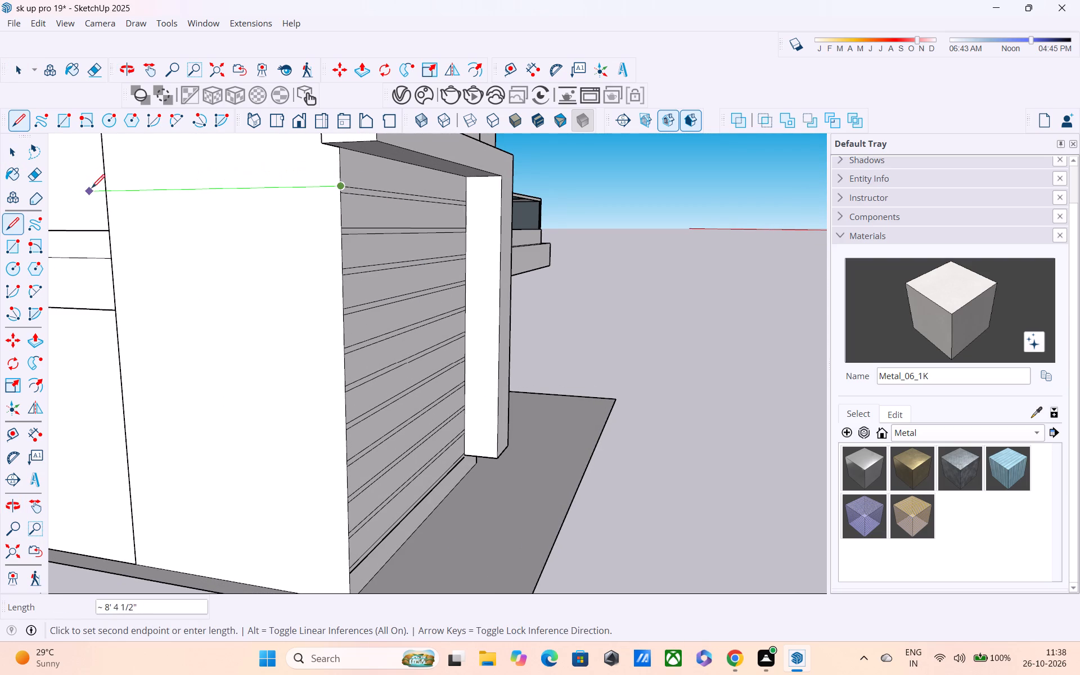
click(106, 195)
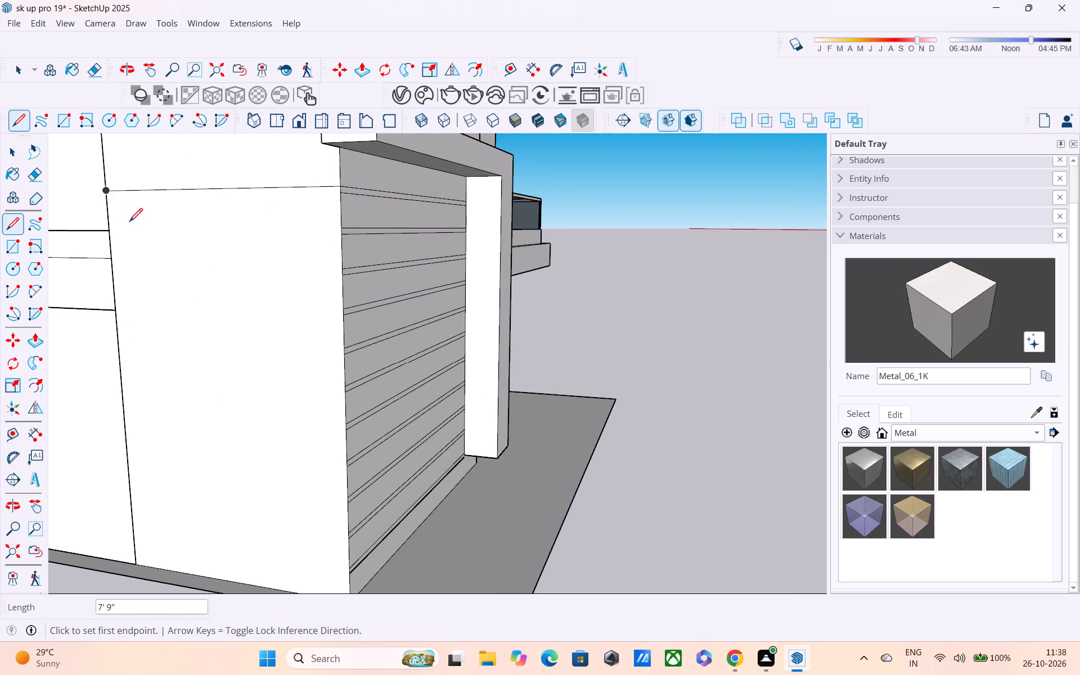
click(339, 196)
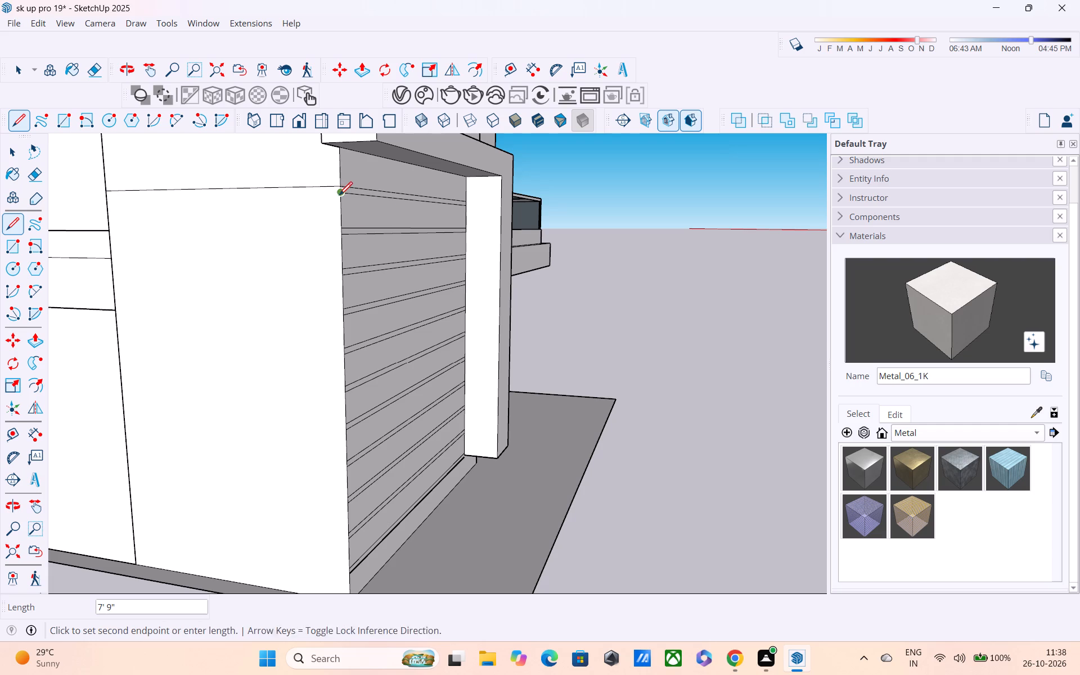
click(107, 202)
scroll(318, 224, down, 3)
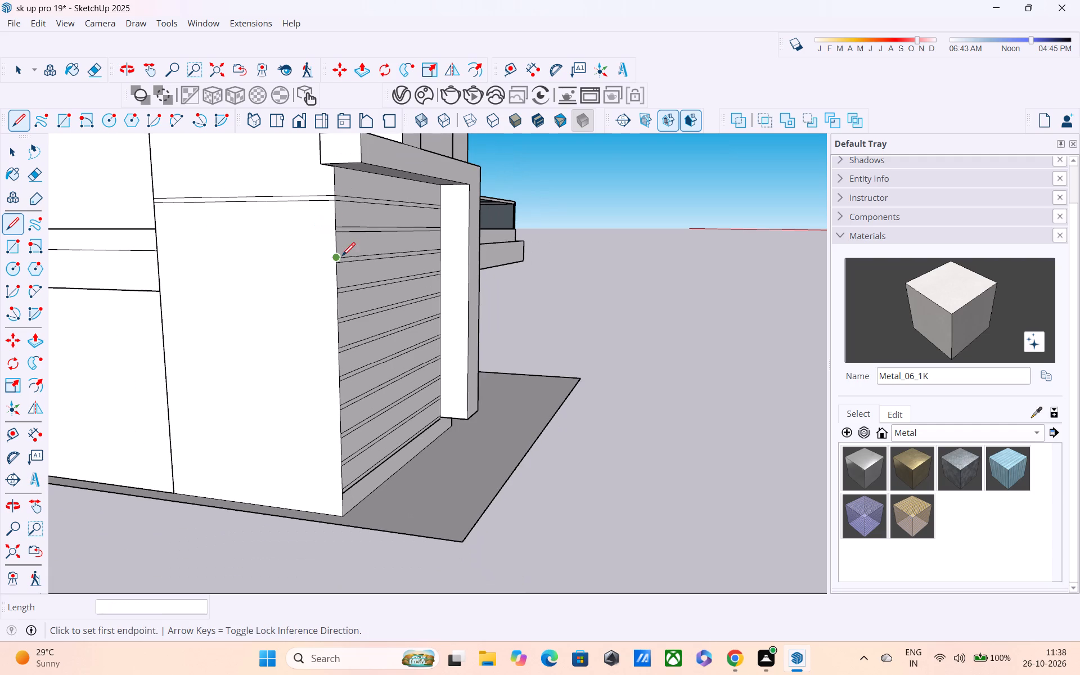
key(space)
Copy the top groove pair on the side face about 10' 11" straight down, level with the front wall's bottom groove pair.
click(320, 196)
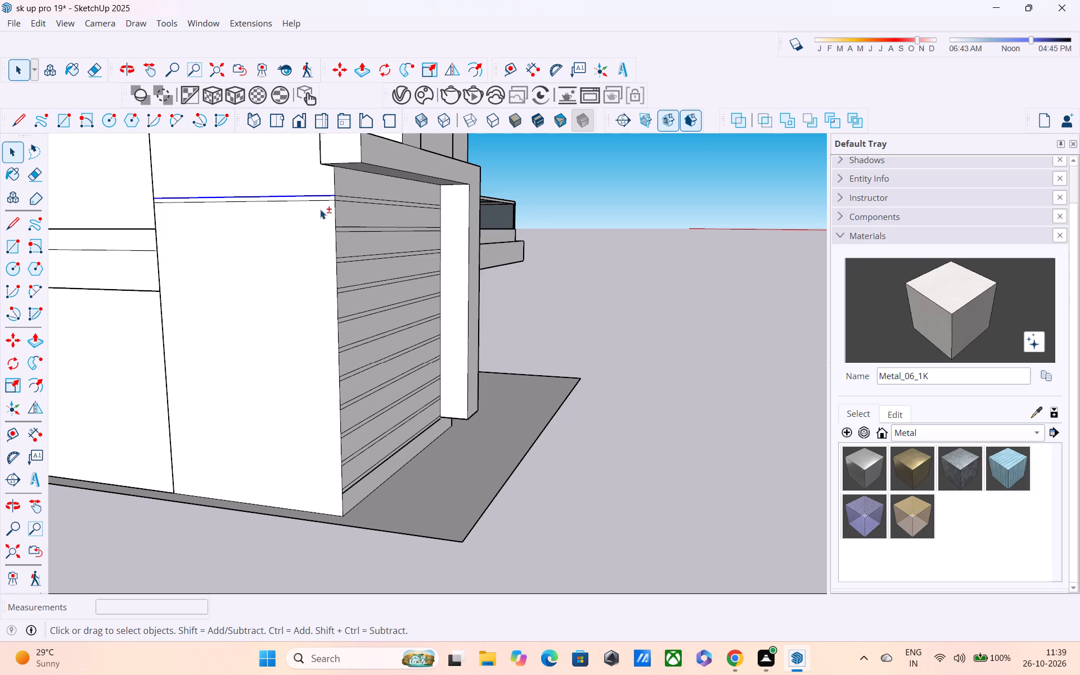
shift+click(320, 201)
key(m)
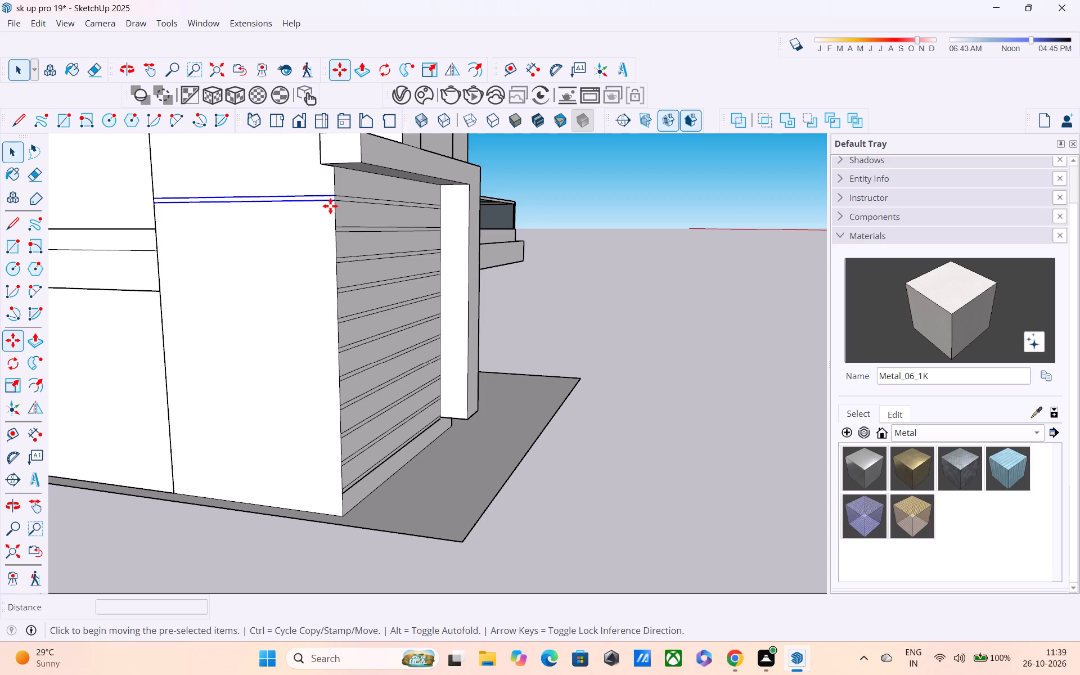
scroll(330, 206, up, 2)
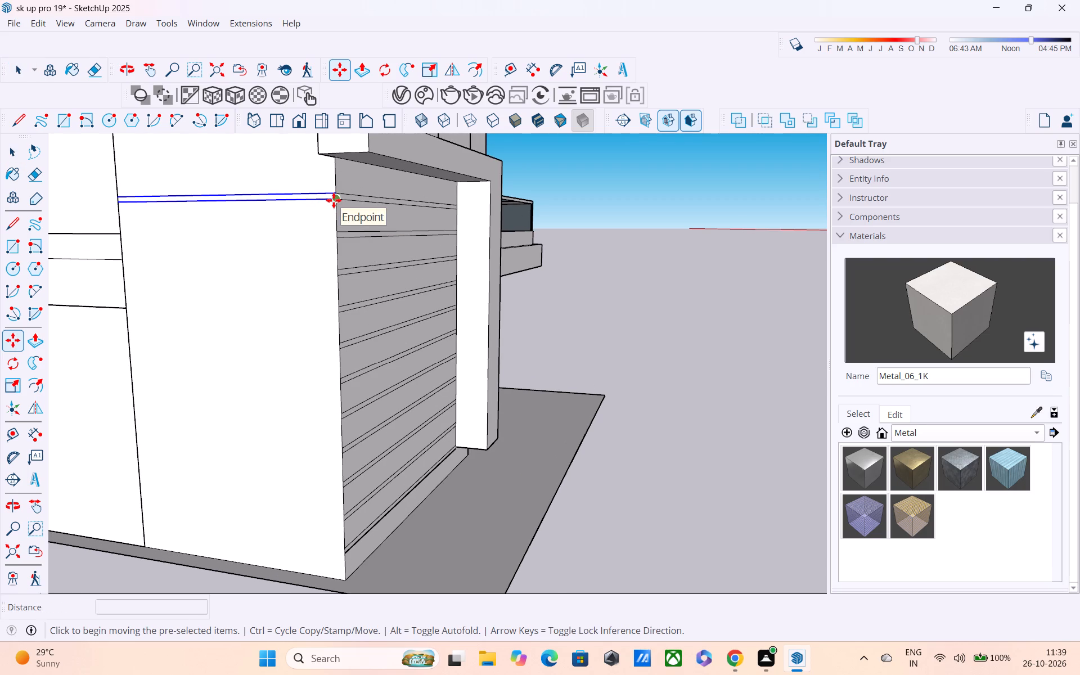
click(334, 200)
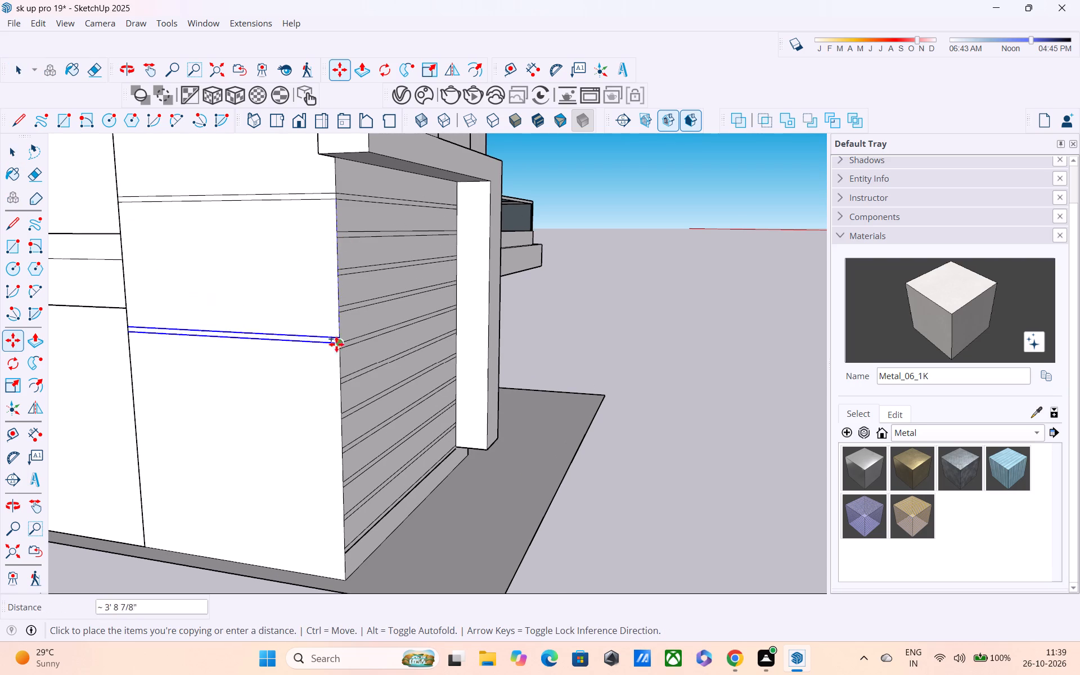
shift+middle_drag(336, 390, 342, 146)
scroll(349, 316, up, 2)
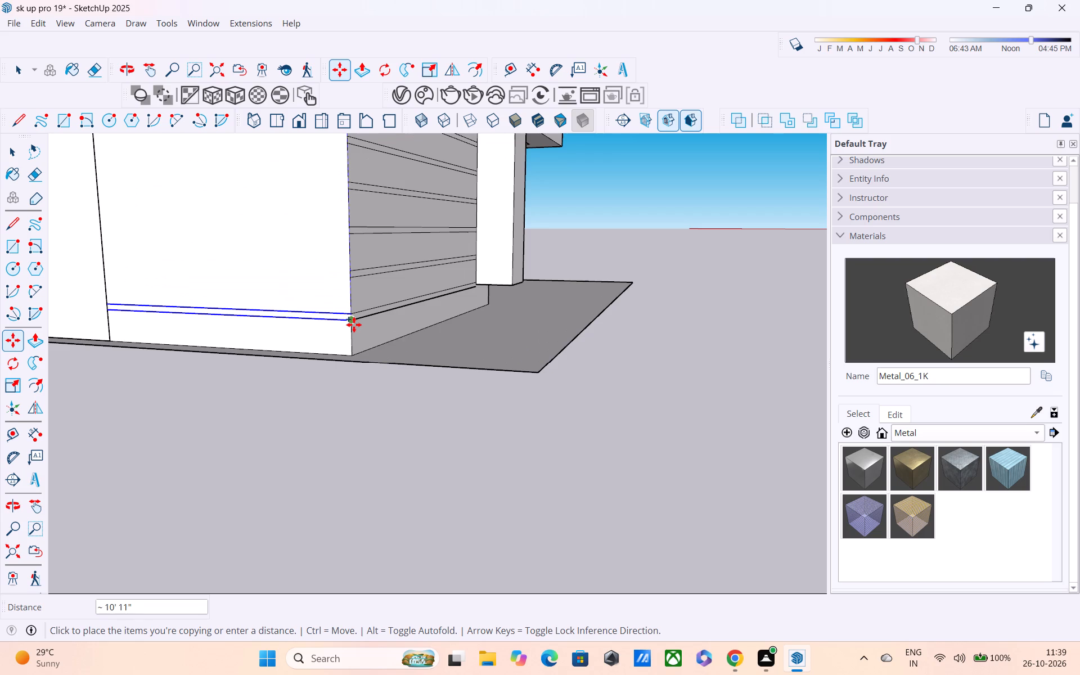
scroll(354, 323, up, 9)
click(354, 322)
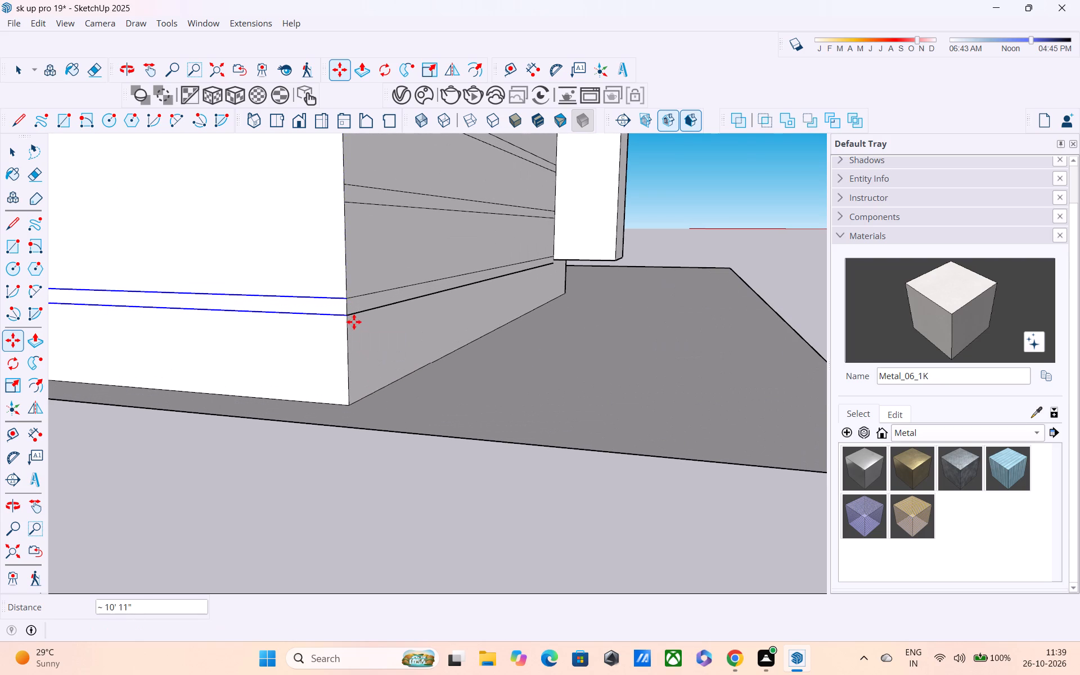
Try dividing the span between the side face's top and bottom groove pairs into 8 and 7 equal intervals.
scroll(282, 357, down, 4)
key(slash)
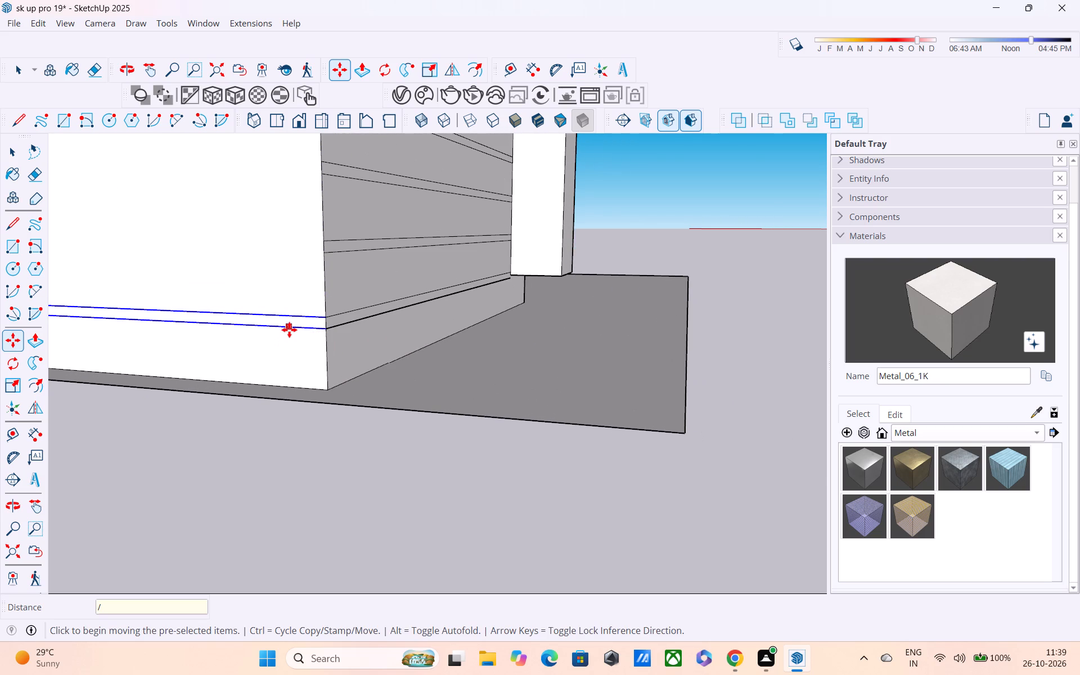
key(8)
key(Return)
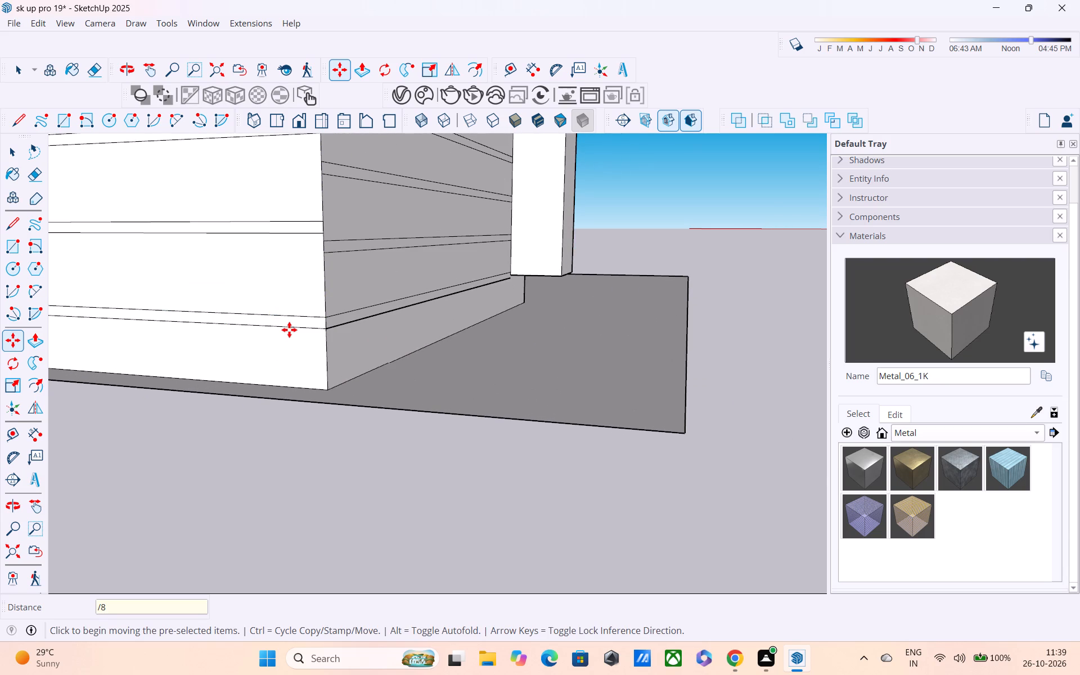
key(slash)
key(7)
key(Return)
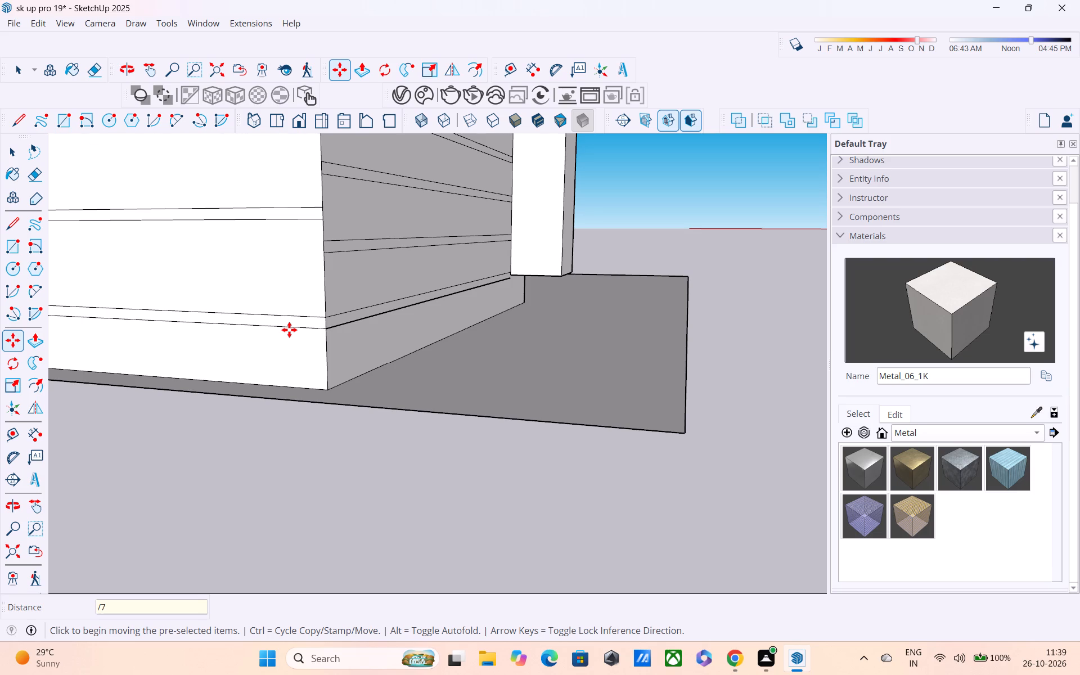
Divide the span between the side face's top and bottom groove pairs into 10 equal intervals with copied pairs.
key(slash)
text(10)
key(Return)
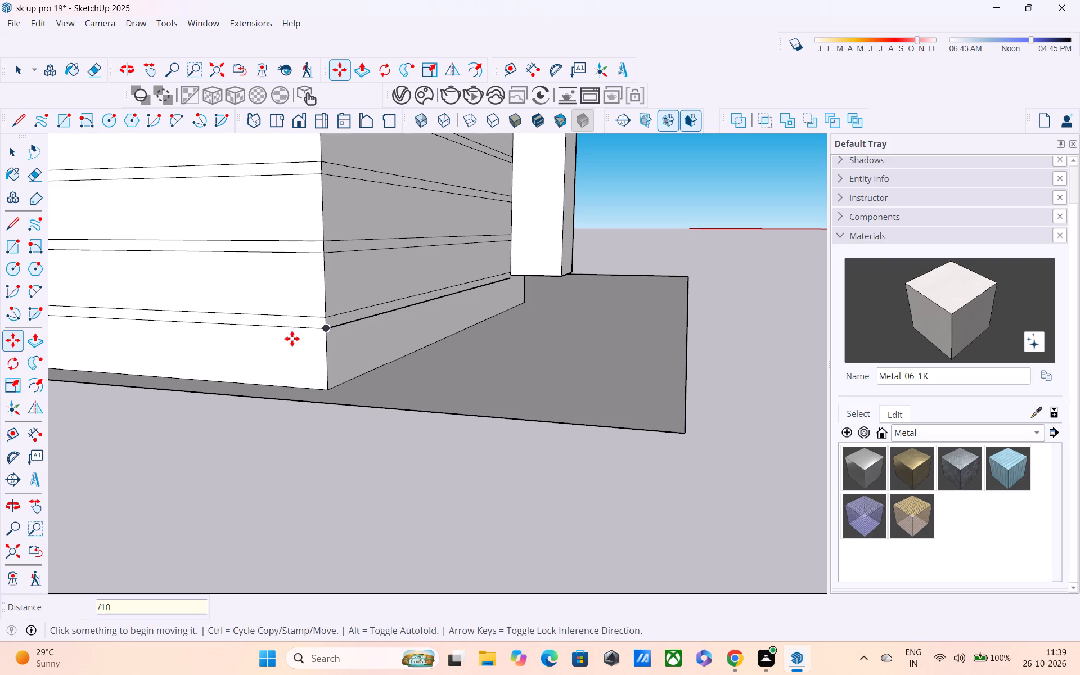
Examine how the grooves on the front wall and side face meet at the corner, from several angles.
scroll(292, 339, down, 11)
middle_drag(307, 230, 0, 318)
scroll(246, 208, down, 5)
middle_drag(318, 215, 403, 125)
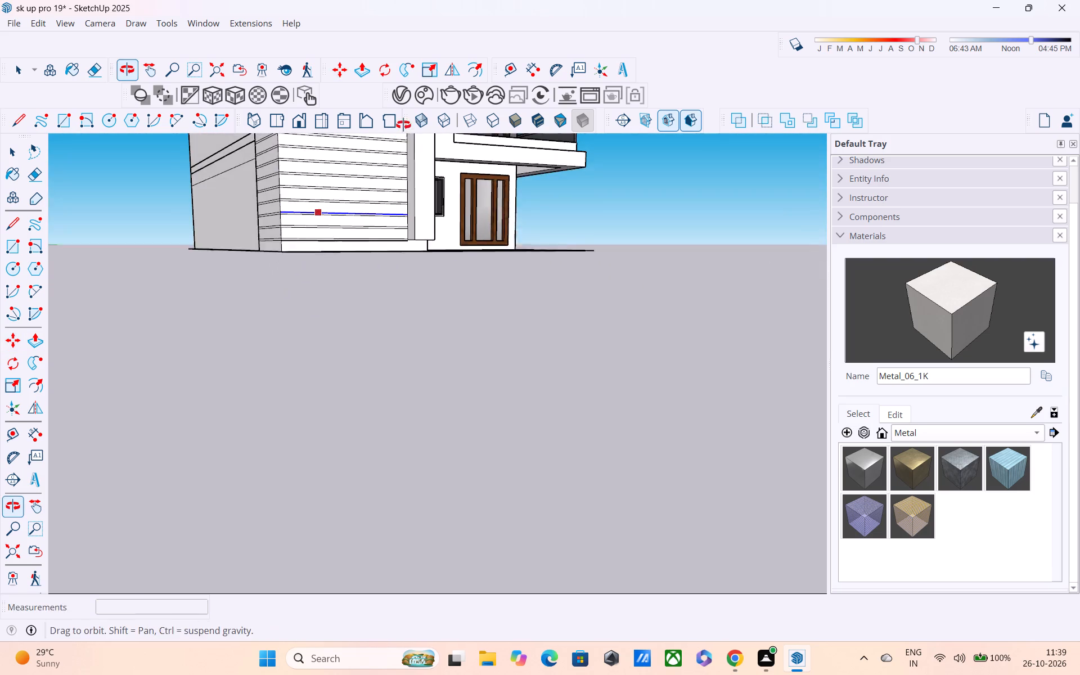
middle_drag(403, 125, 404, 123)
scroll(334, 226, down, 3)
key(space)
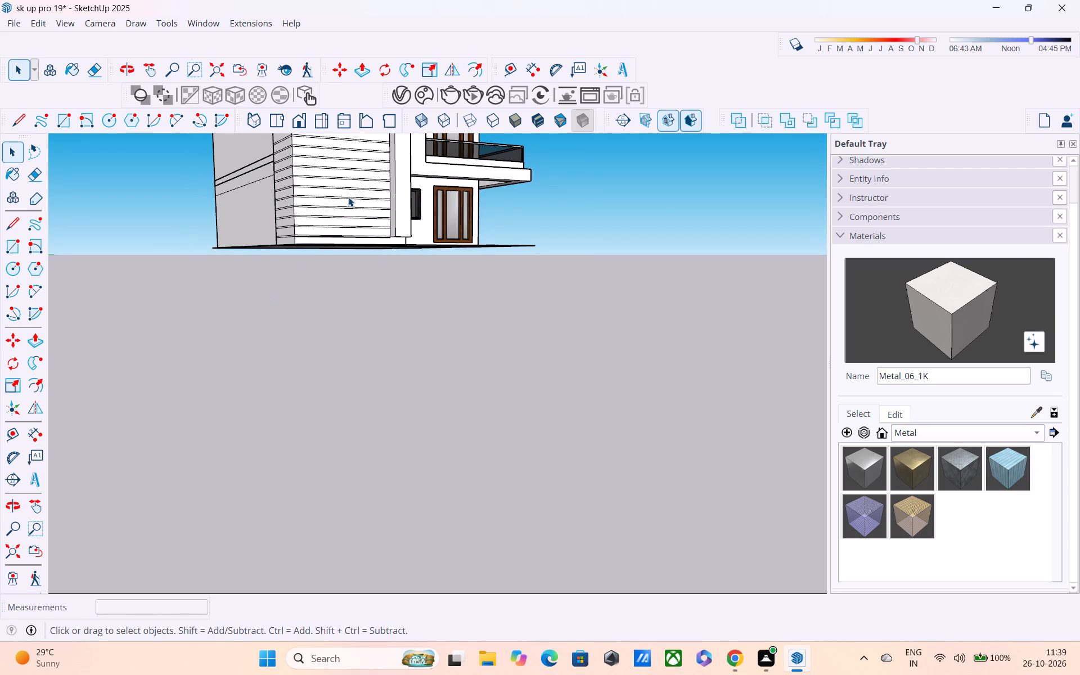
shift+middle_drag(350, 197, 508, 434)
scroll(519, 445, up, 4)
middle_drag(463, 383, 485, 307)
scroll(404, 350, up, 6)
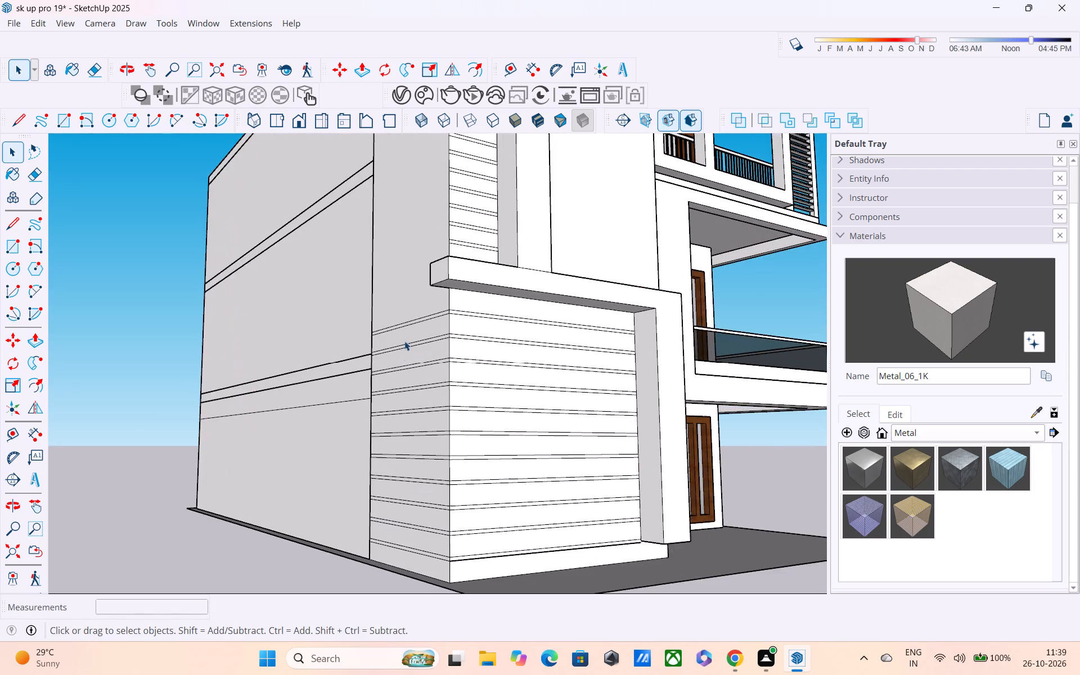
middle_drag(416, 331, 535, 278)
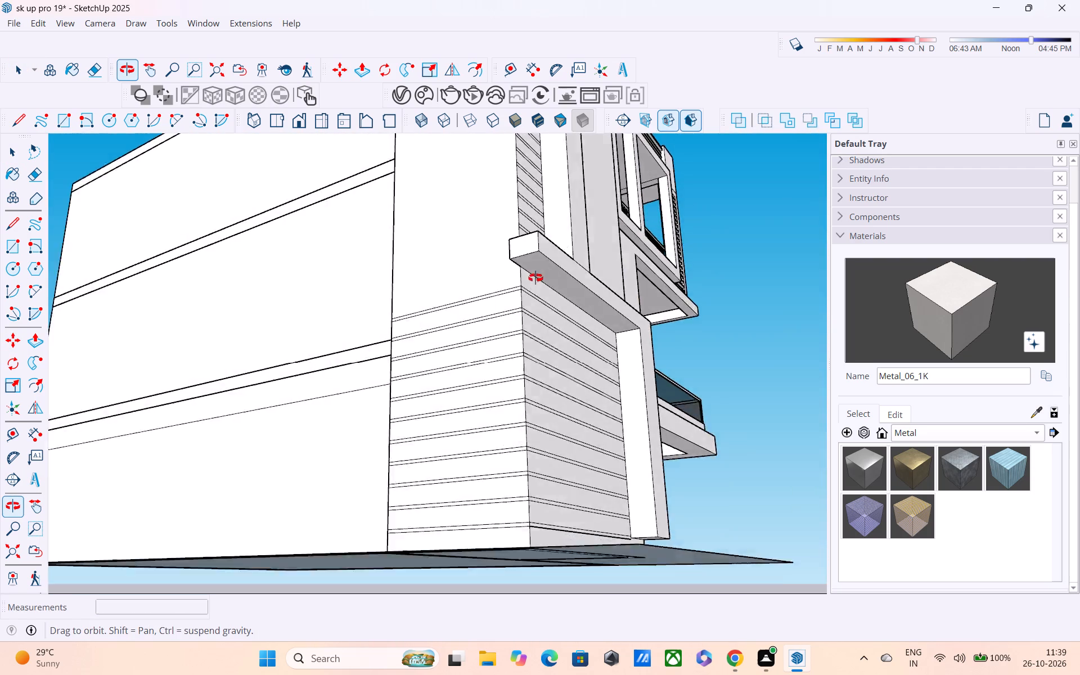
middle_drag(535, 278, 493, 340)
scroll(486, 337, up, 3)
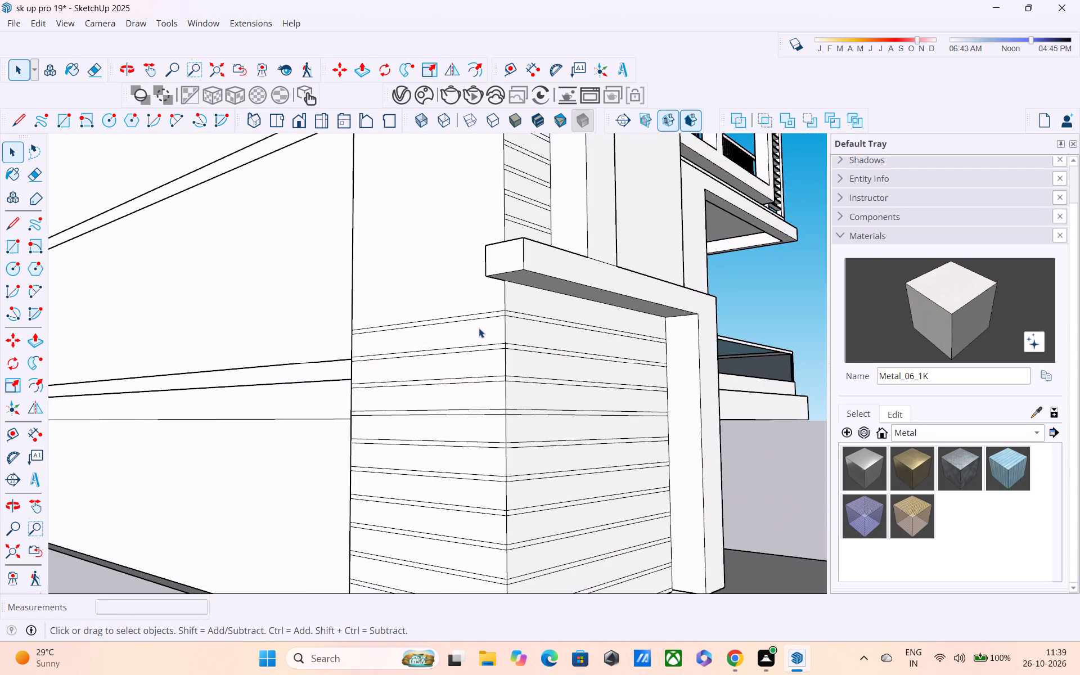
Draw a short line along the wall corner across the back of the projecting band's end above the grooves.
middle_drag(478, 326, 686, 365)
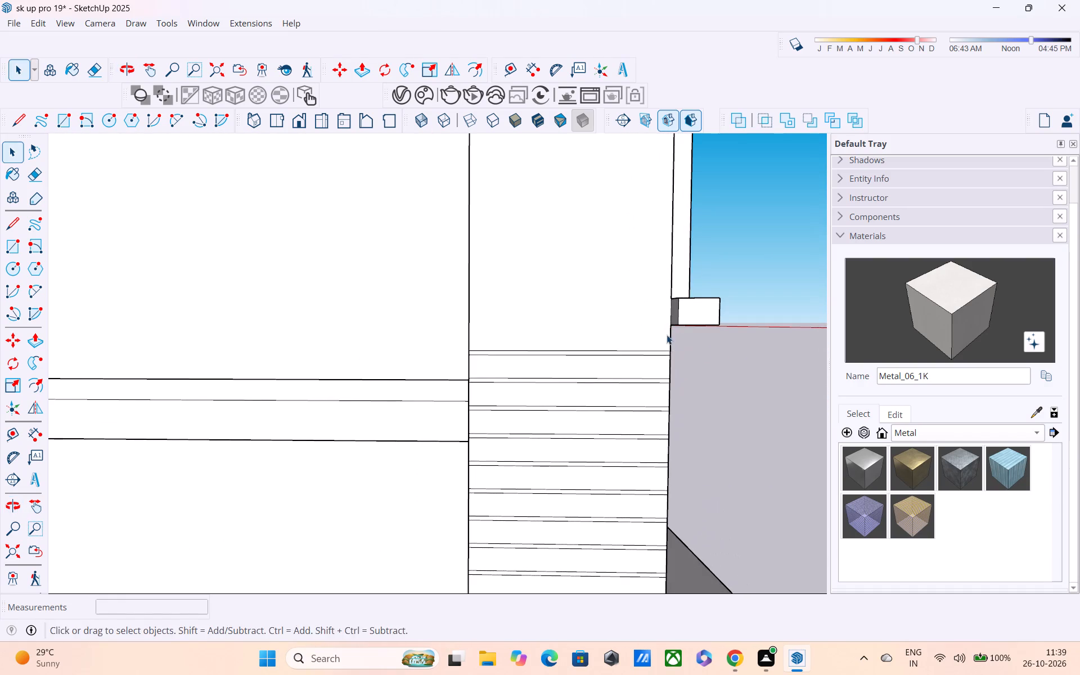
middle_drag(667, 335, 733, 420)
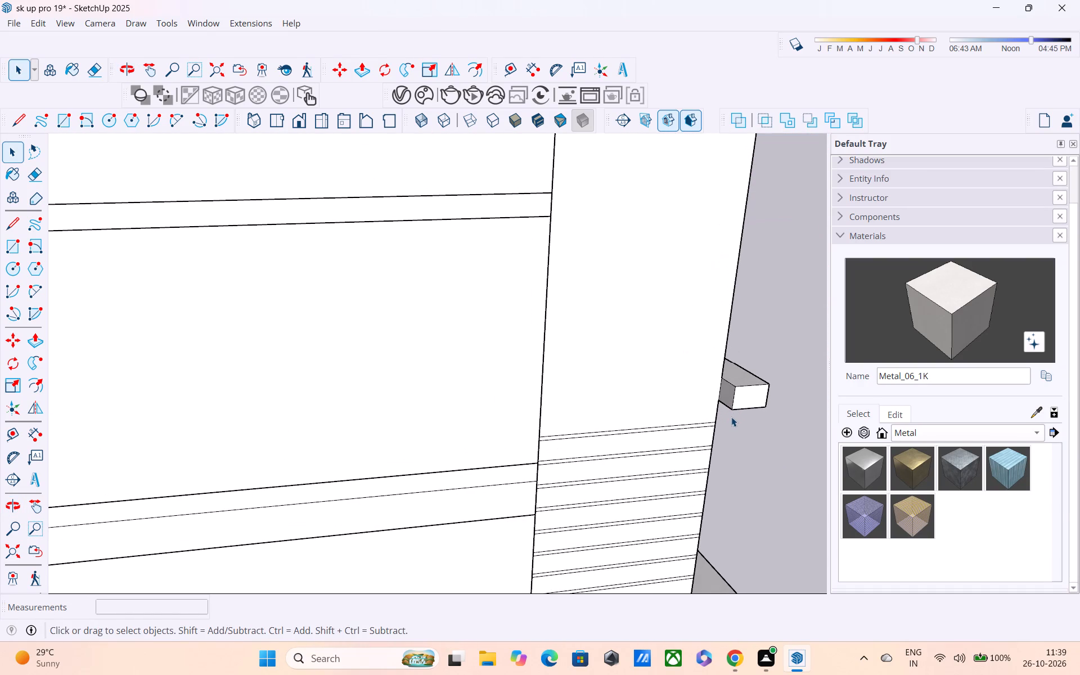
shift+middle_drag(724, 415, 440, 438)
middle_drag(427, 439, 632, 416)
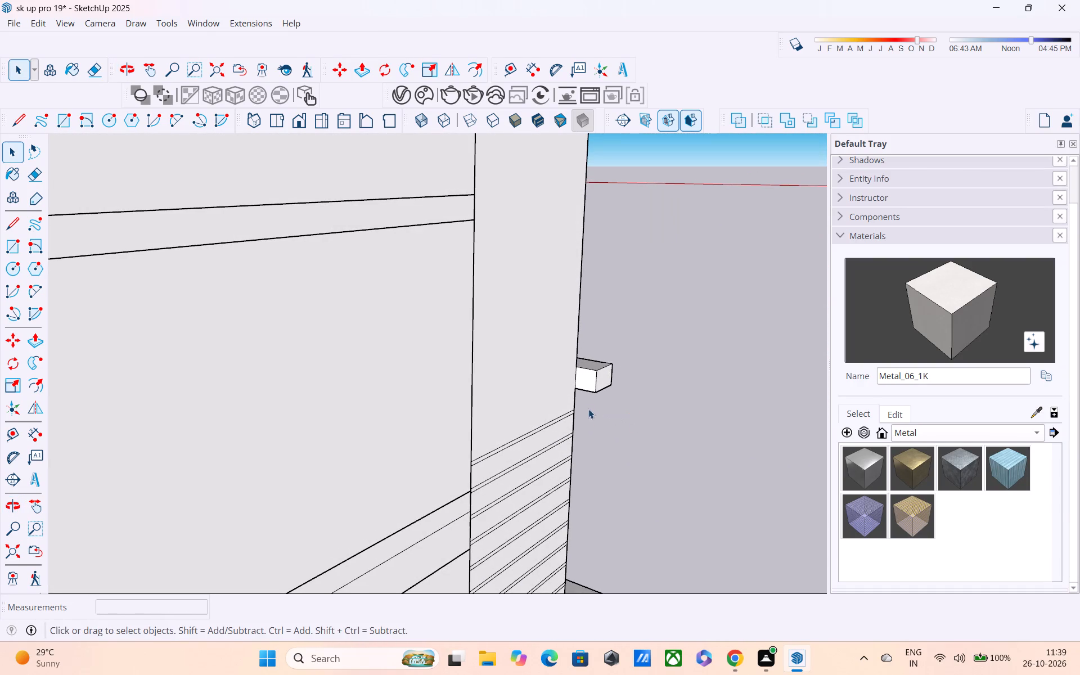
key(l)
scroll(561, 391, up, 4)
click(579, 394)
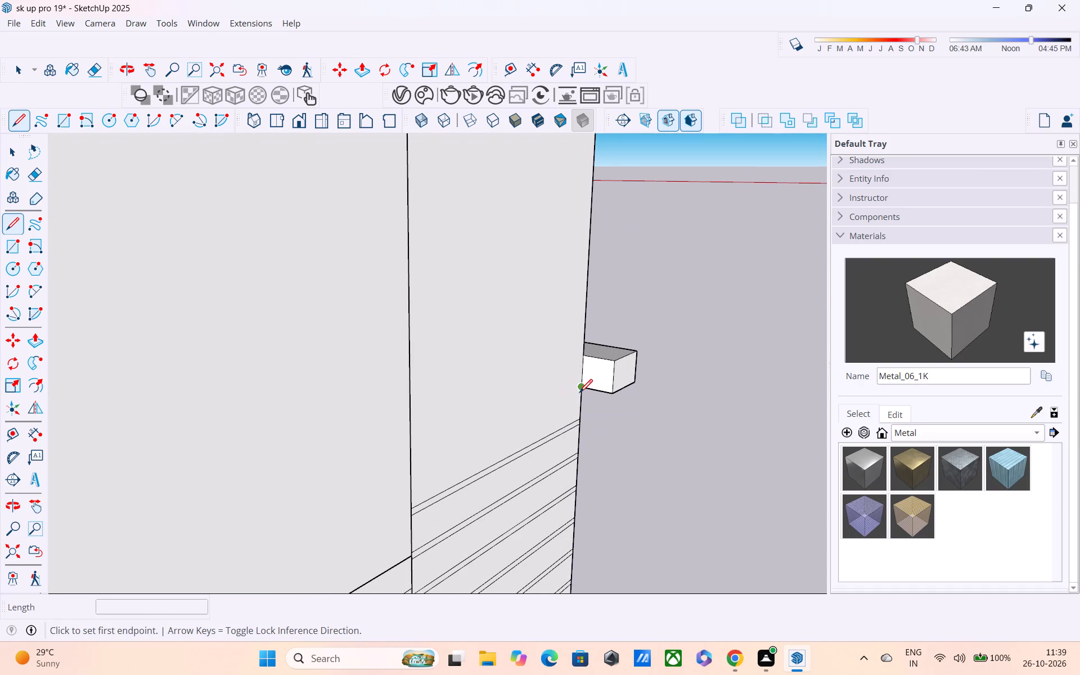
click(586, 360)
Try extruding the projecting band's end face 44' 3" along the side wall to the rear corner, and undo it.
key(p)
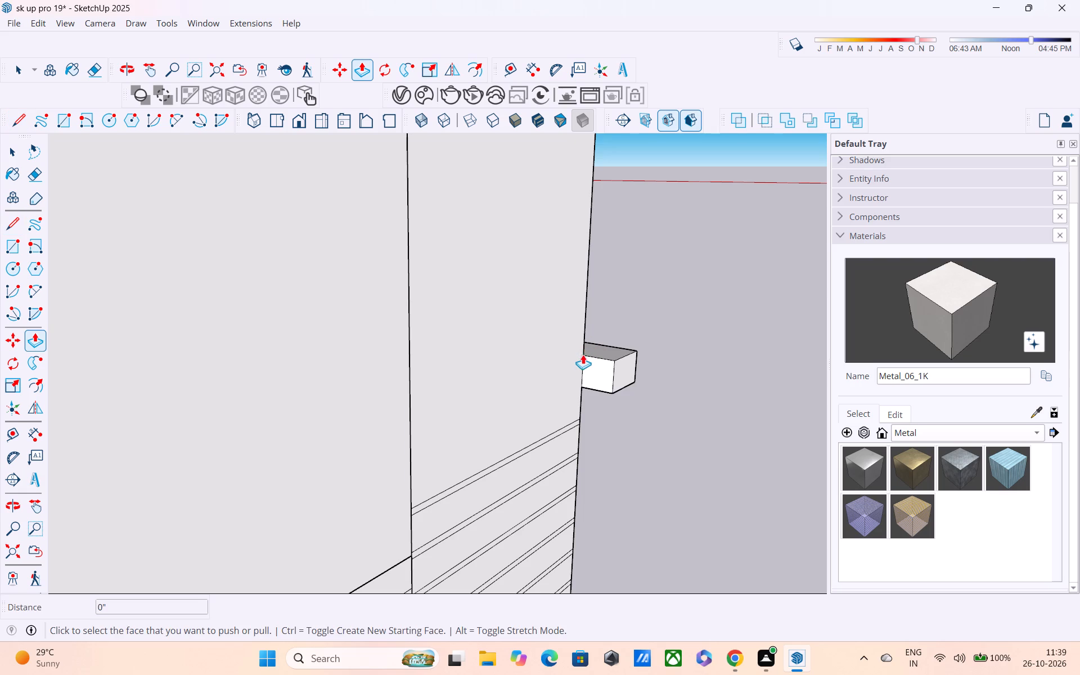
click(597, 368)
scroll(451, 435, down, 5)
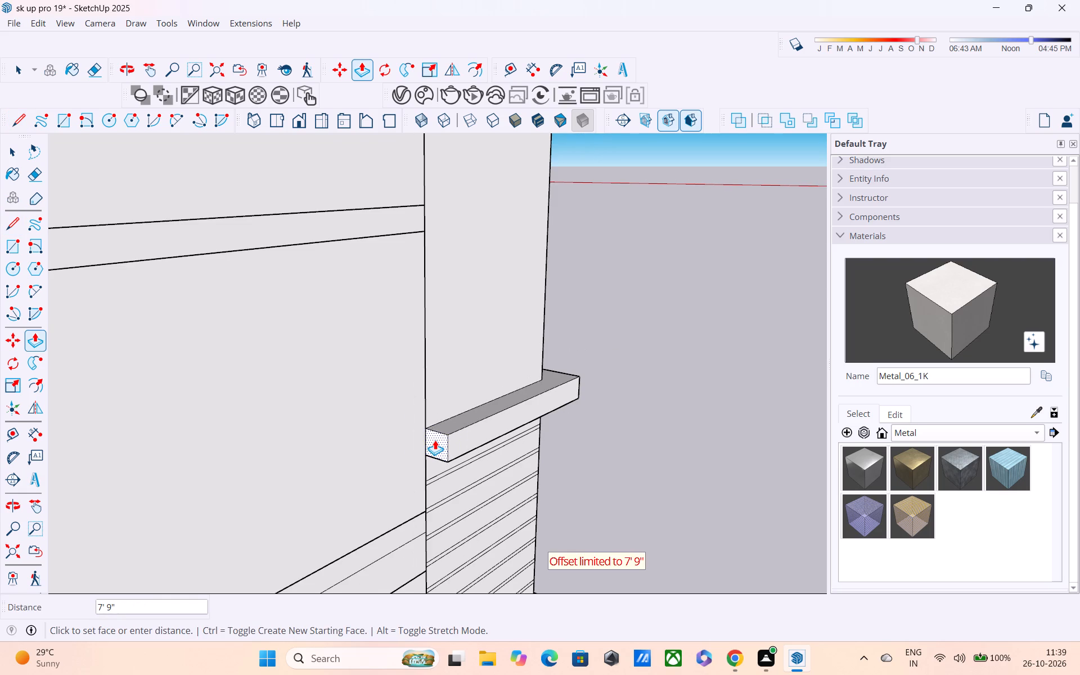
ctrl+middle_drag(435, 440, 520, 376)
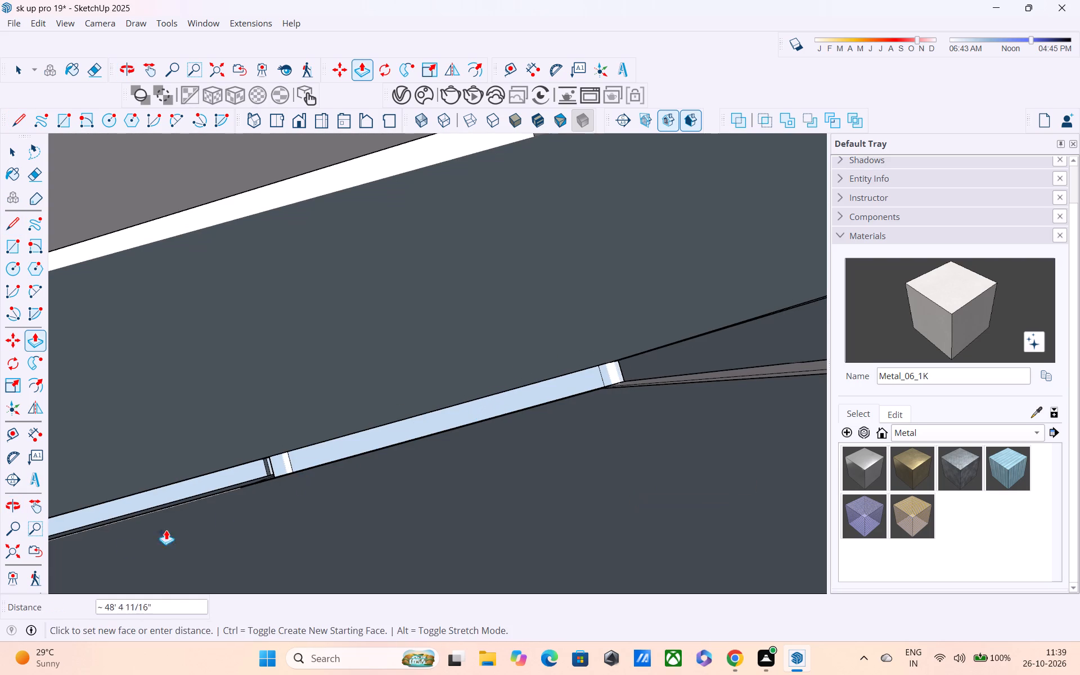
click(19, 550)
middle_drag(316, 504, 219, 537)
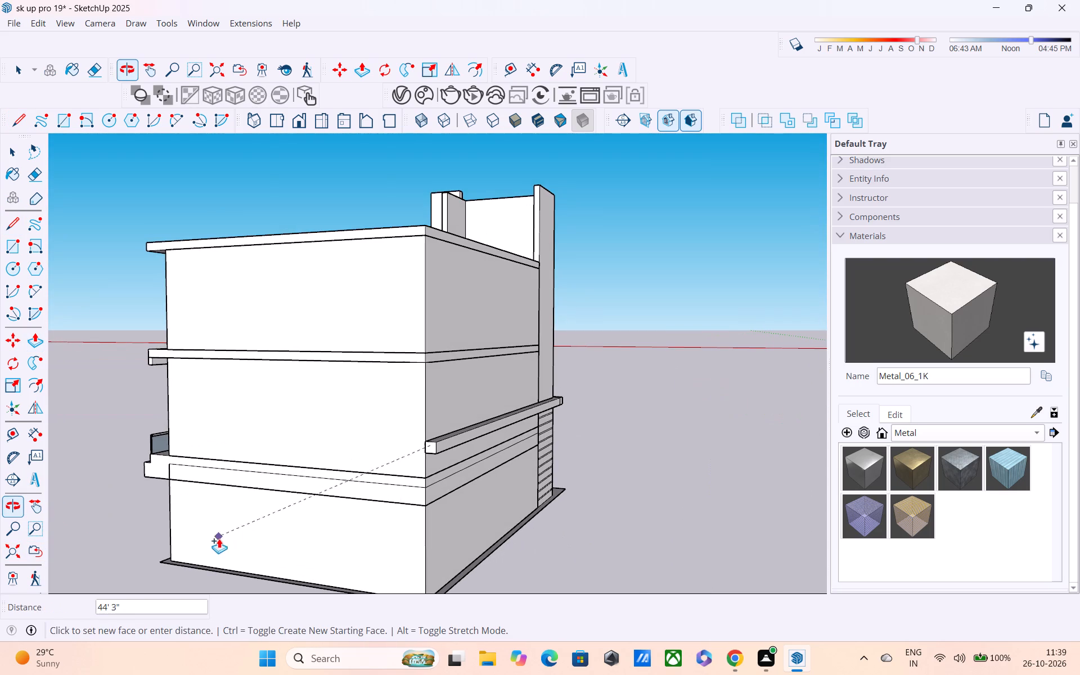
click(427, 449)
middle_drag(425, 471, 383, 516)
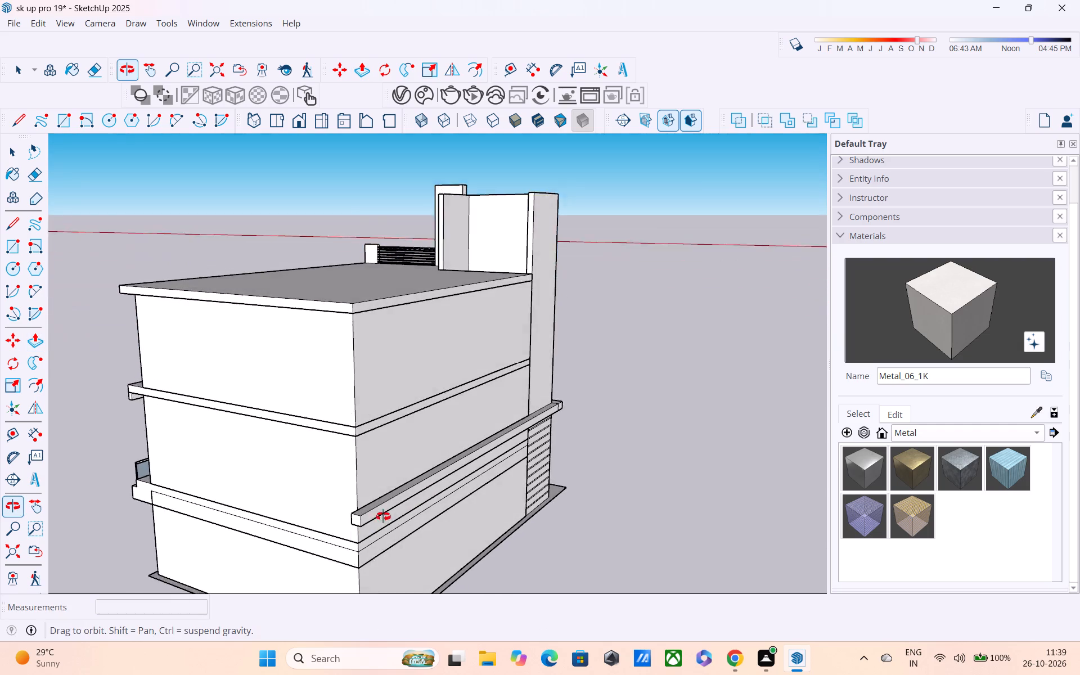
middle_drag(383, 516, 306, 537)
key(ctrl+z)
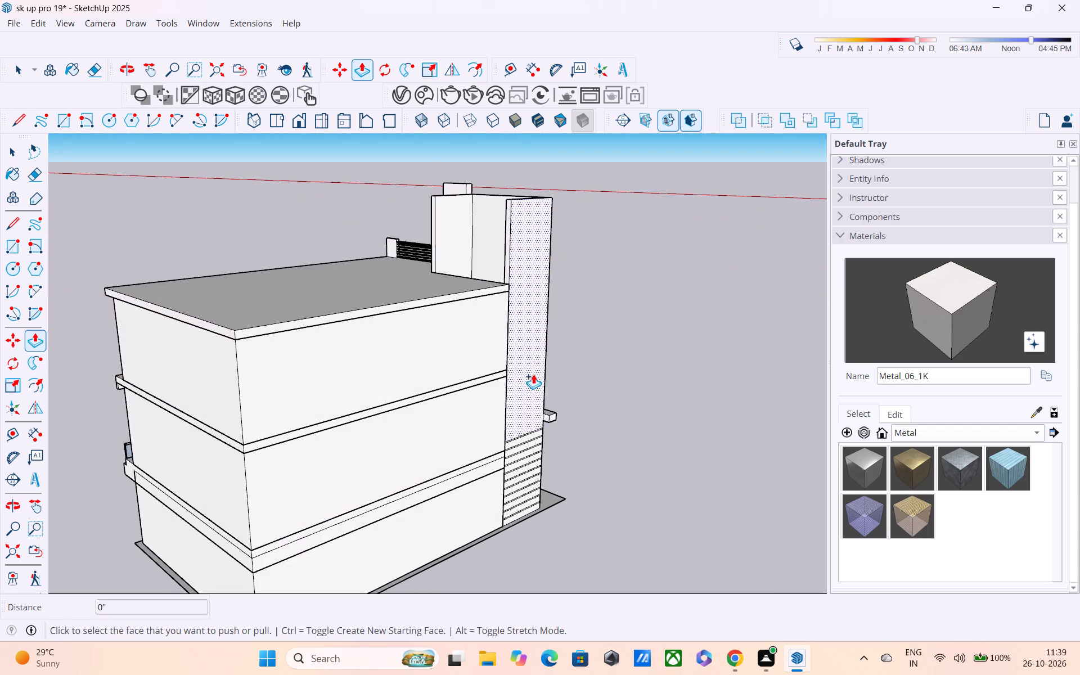
Extrude the projecting band's end face 44' 3" along the side wall to the building's rear corner as a new volume.
scroll(545, 415, up, 8)
middle_drag(545, 417, 569, 376)
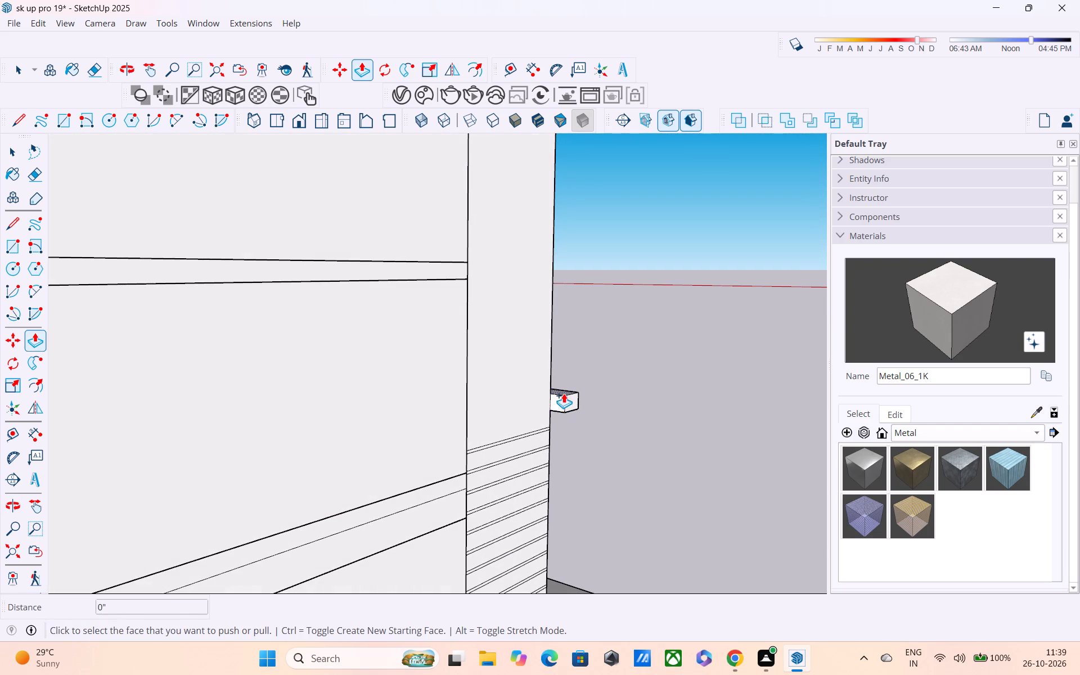
click(558, 401)
middle_drag(250, 516, 472, 422)
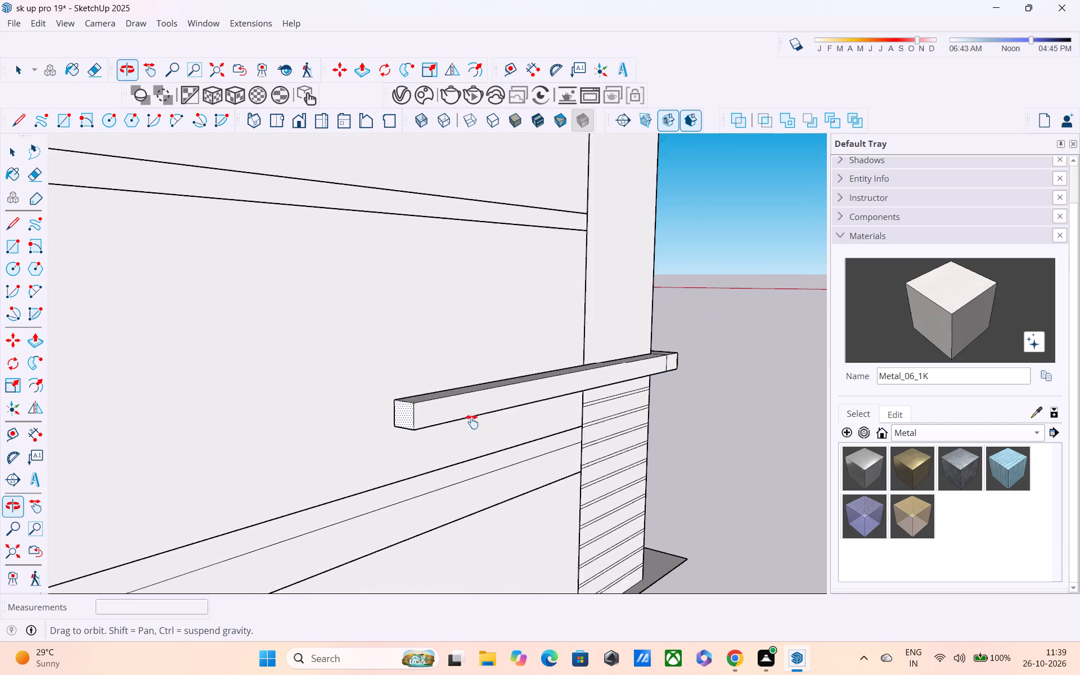
middle_drag(472, 422, 565, 388)
scroll(517, 400, down, 5)
shift+middle_drag(401, 427, 570, 386)
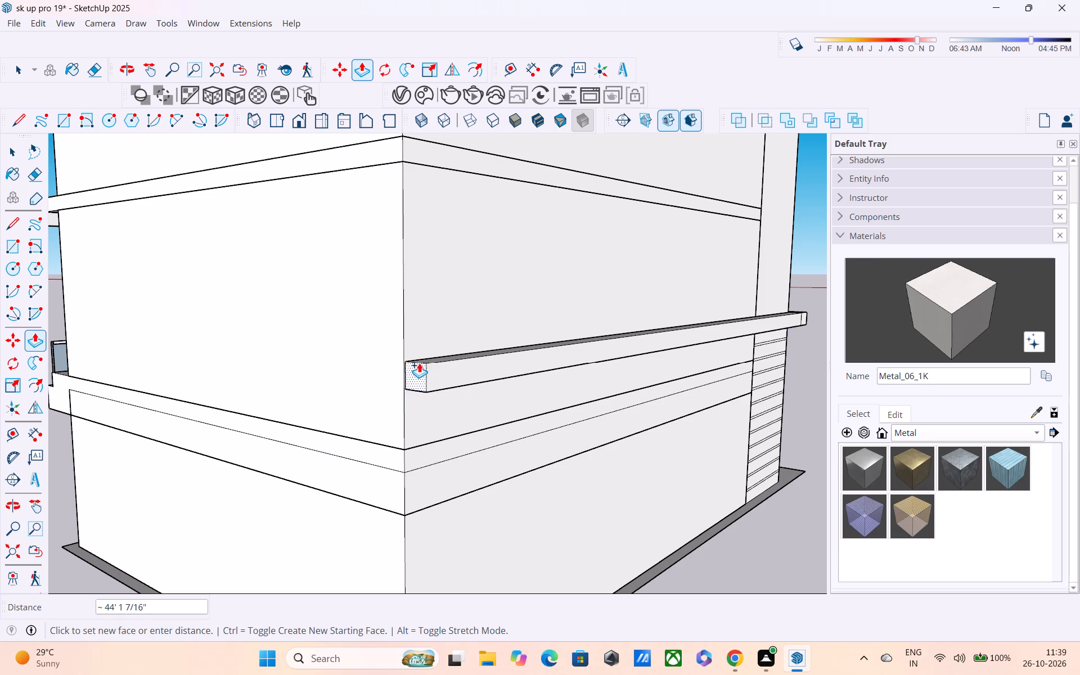
click(403, 327)
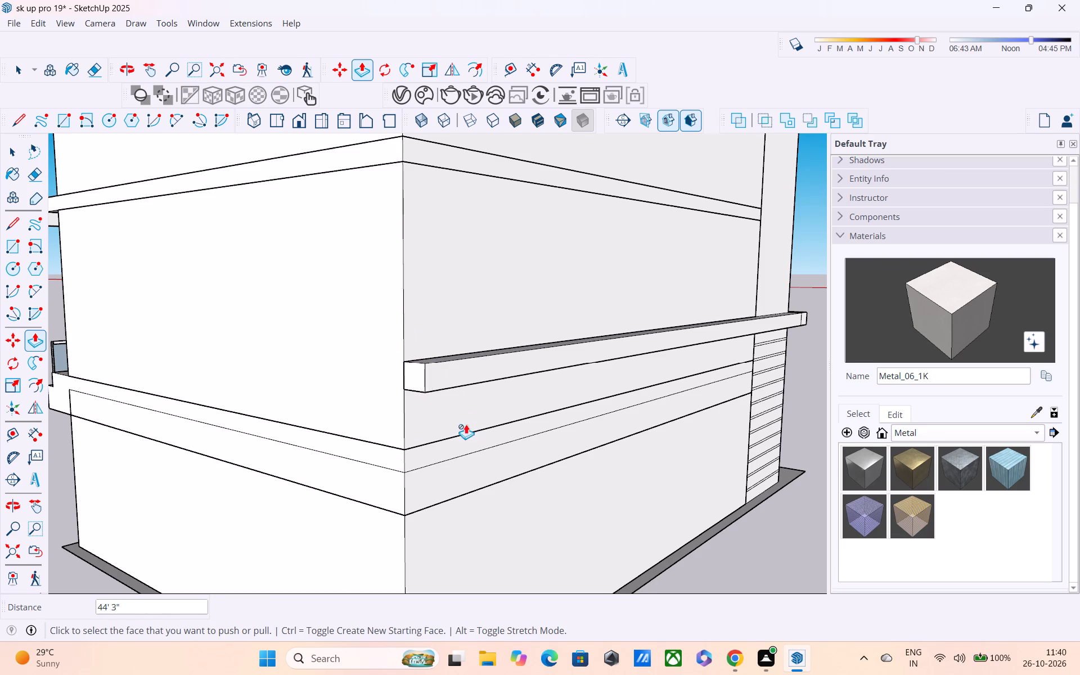
Examine the extruded band along the side wall and its corner above the grooves from several angles.
scroll(371, 418, down, 5)
middle_drag(537, 425, 221, 421)
scroll(220, 420, up, 1)
scroll(315, 412, down, 4)
middle_drag(385, 420, 380, 420)
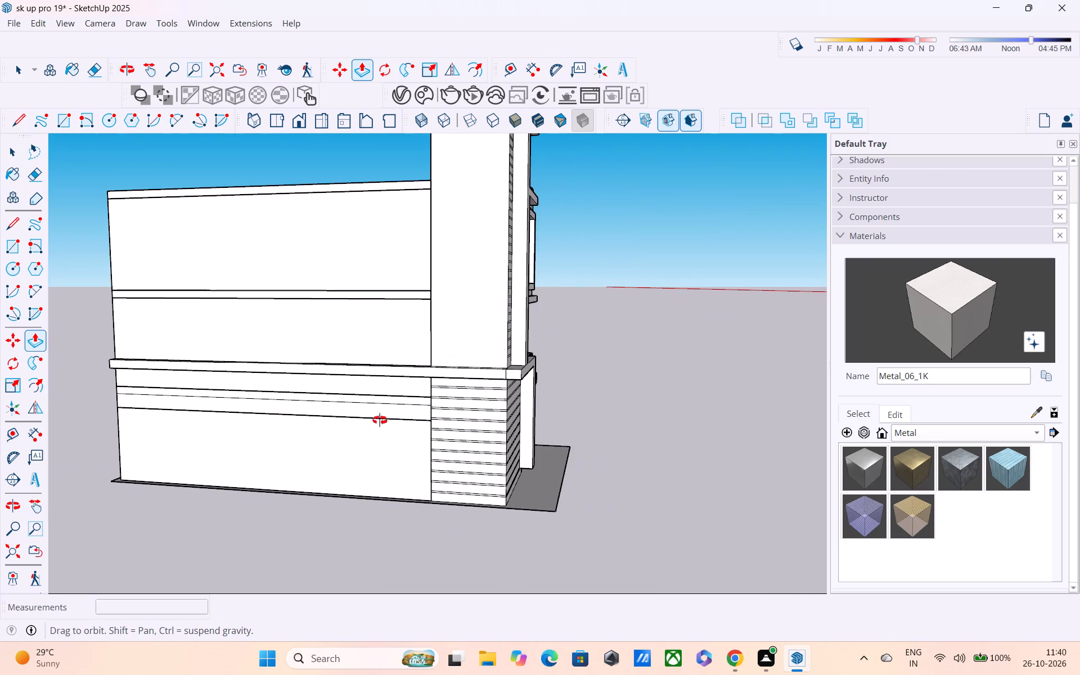
middle_drag(380, 420, 258, 413)
scroll(258, 413, up, 1)
key(space)
click(120, 419)
scroll(449, 360, up, 4)
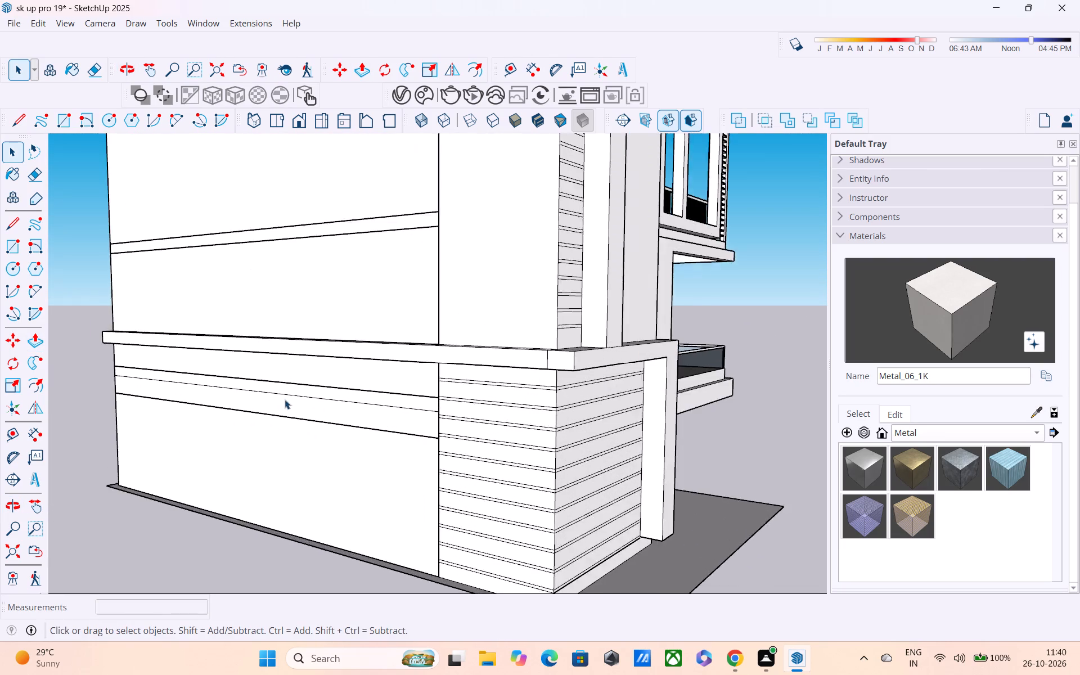
scroll(306, 399, up, 10)
scroll(353, 387, down, 5)
scroll(434, 395, up, 4)
scroll(435, 395, down, 1)
middle_drag(435, 395, 429, 404)
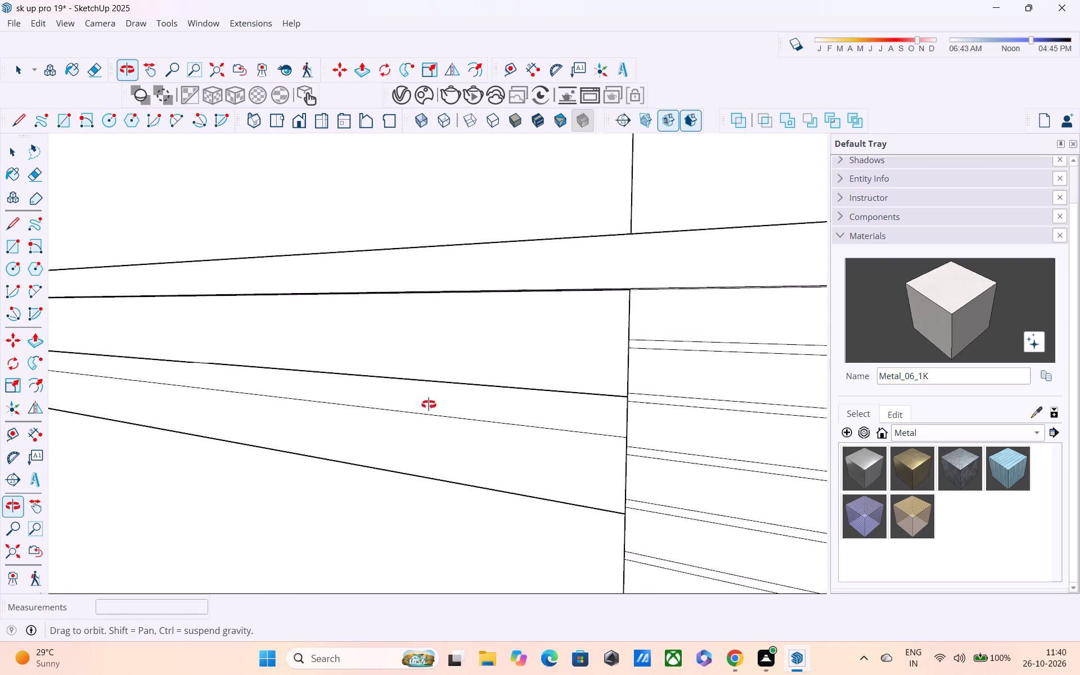
middle_drag(429, 404, 288, 381)
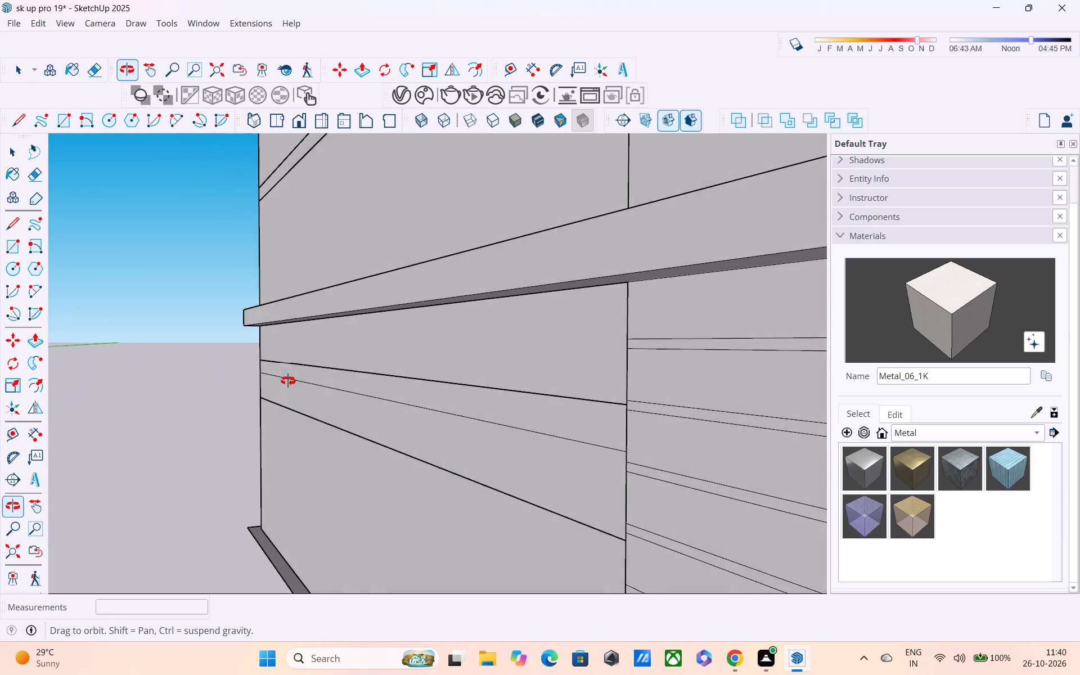
middle_drag(288, 381, 293, 381)
scroll(295, 381, down, 4)
scroll(416, 382, up, 3)
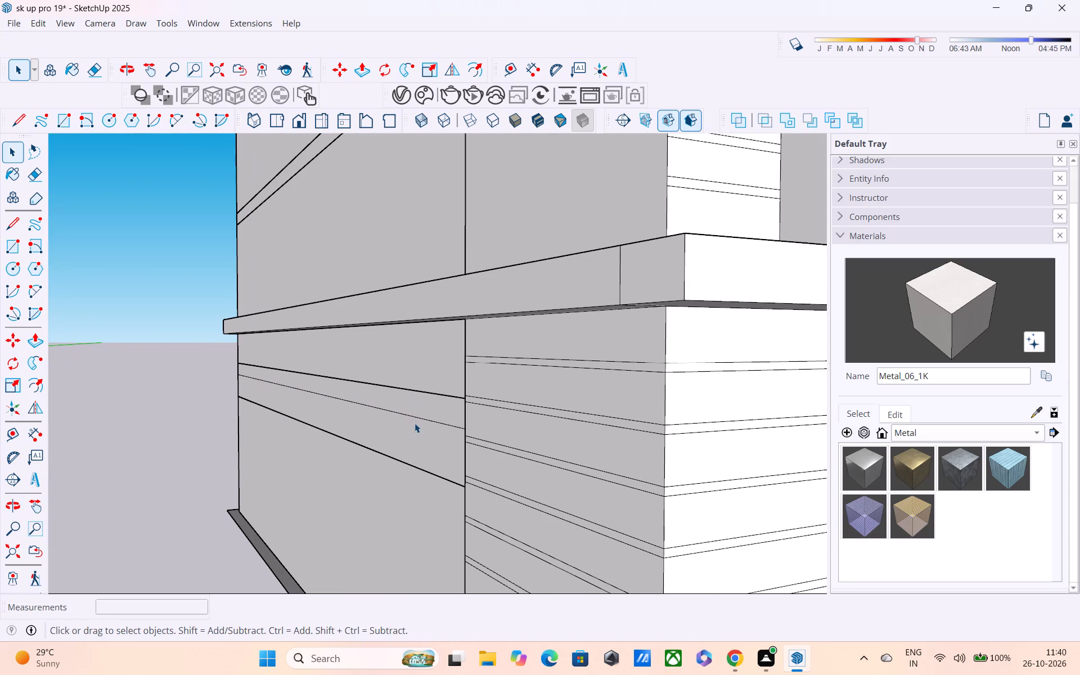
click(416, 420)
double_click(416, 420)
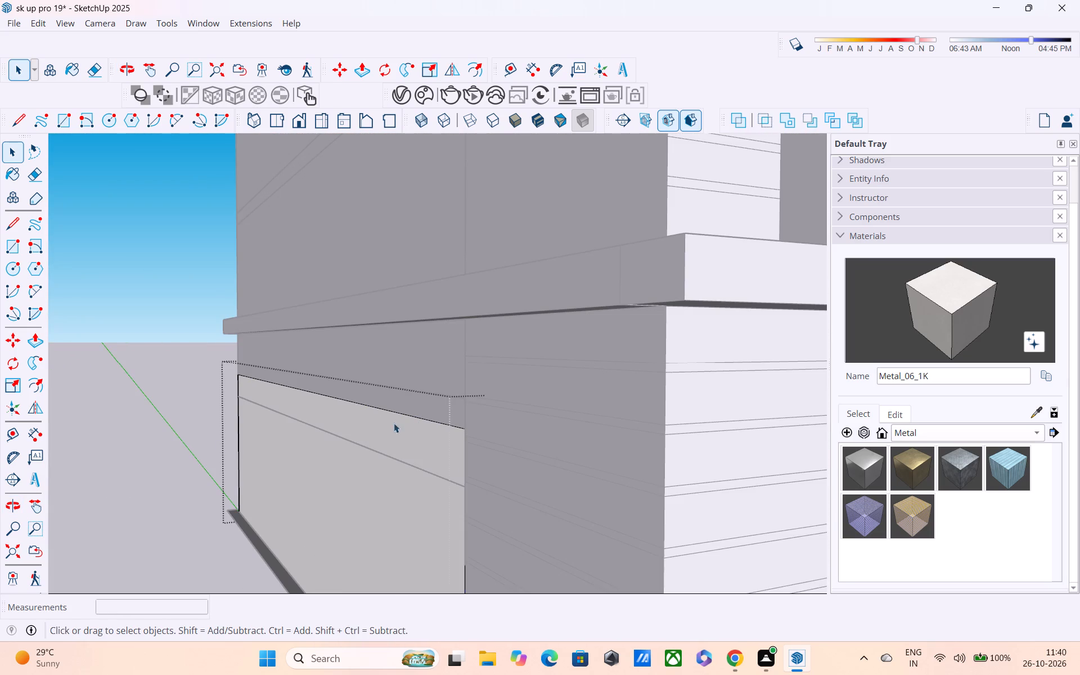
click(143, 393)
scroll(267, 411, down, 4)
middle_drag(567, 412, 489, 395)
scroll(487, 394, up, 1)
scroll(478, 393, down, 5)
middle_drag(516, 409, 394, 408)
scroll(394, 408, down, 5)
scroll(461, 405, up, 11)
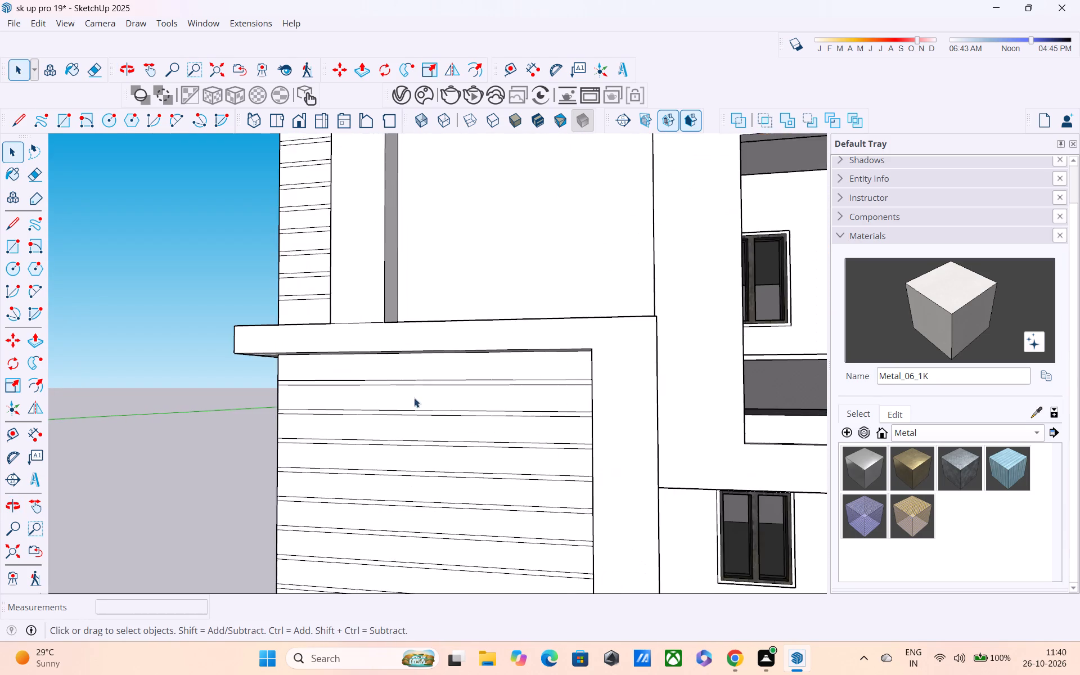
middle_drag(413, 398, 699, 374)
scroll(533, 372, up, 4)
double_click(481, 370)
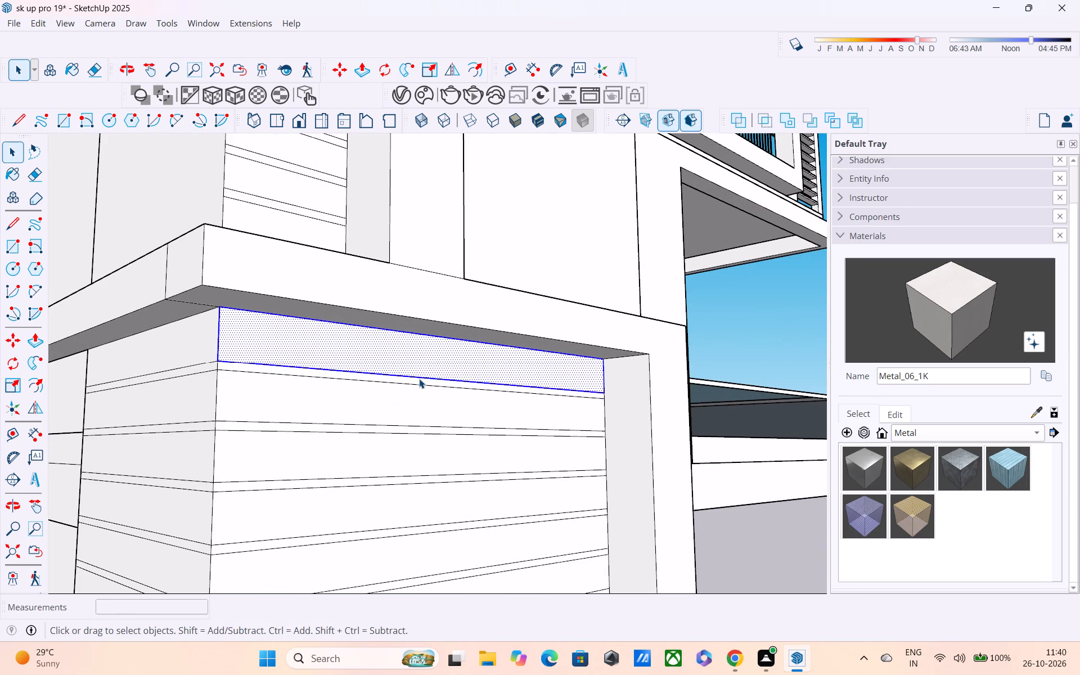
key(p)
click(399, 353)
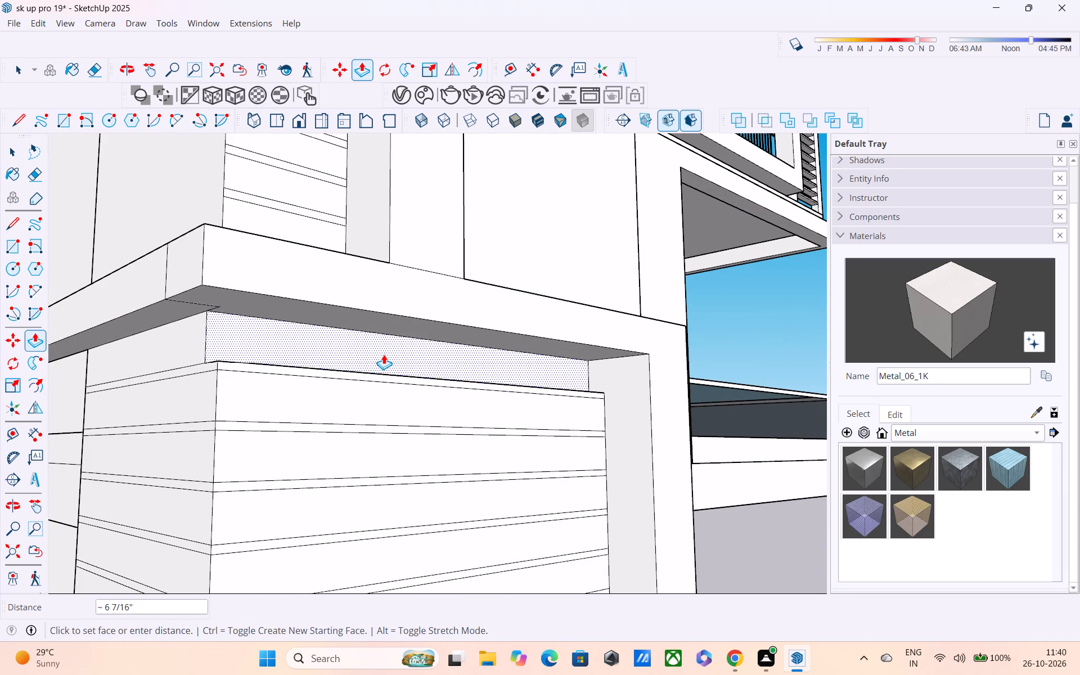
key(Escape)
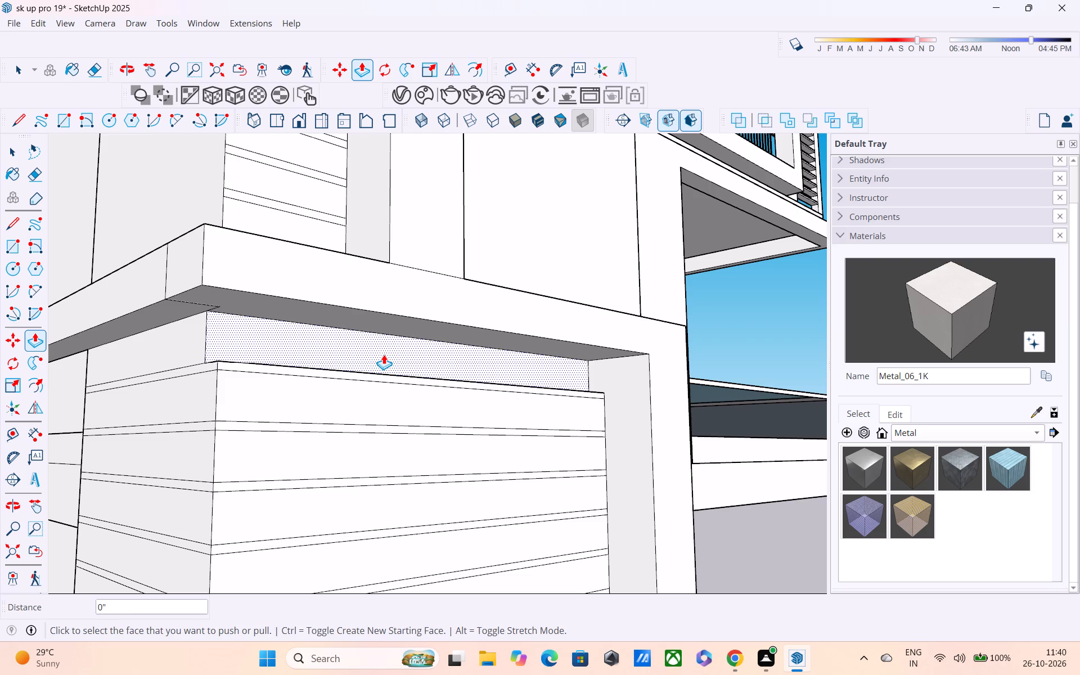
Recess the topmost narrow groove strip 2" into the ground-floor front face and the adjoining side face.
scroll(367, 377, up, 4)
click(366, 375)
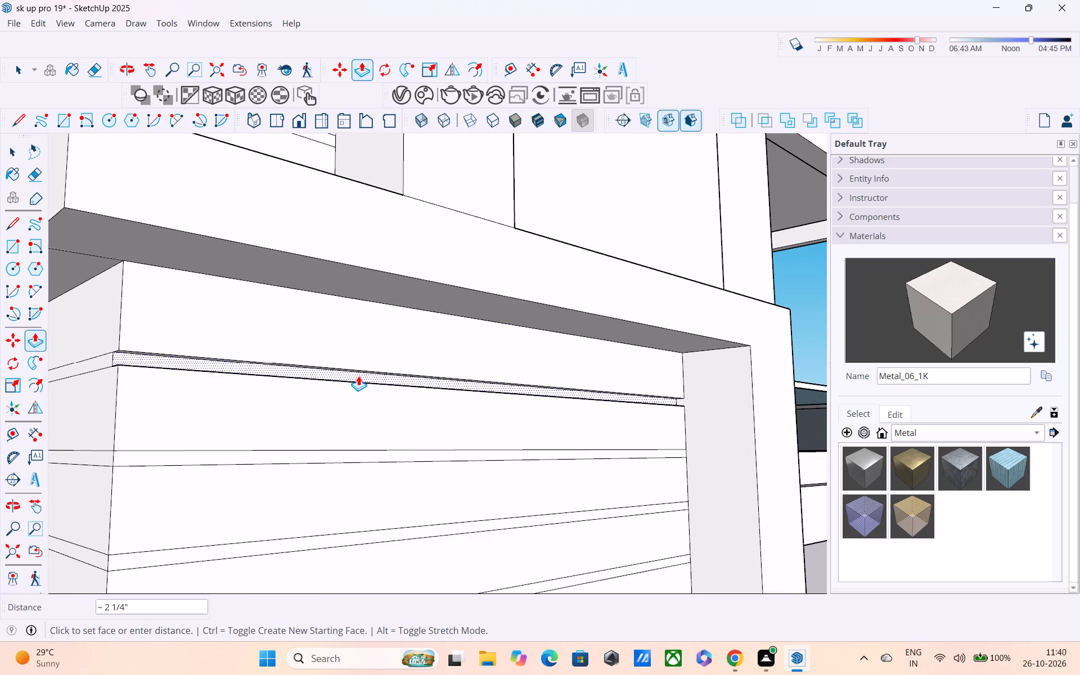
text(2")
key(Return)
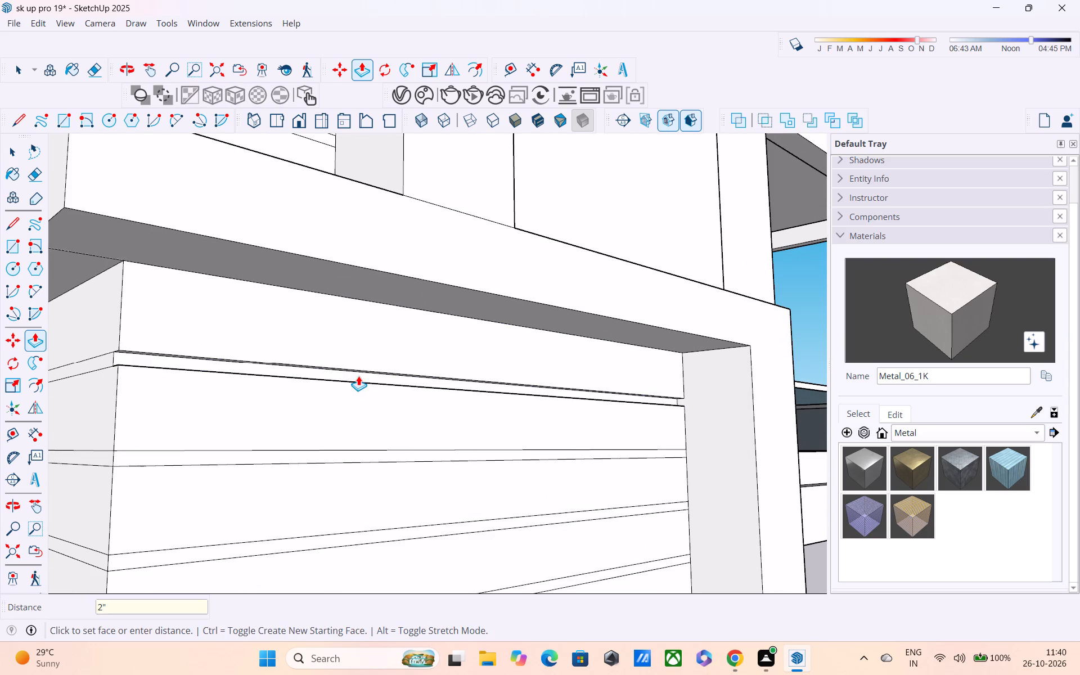
scroll(344, 381, down, 3)
middle_drag(274, 402, 516, 416)
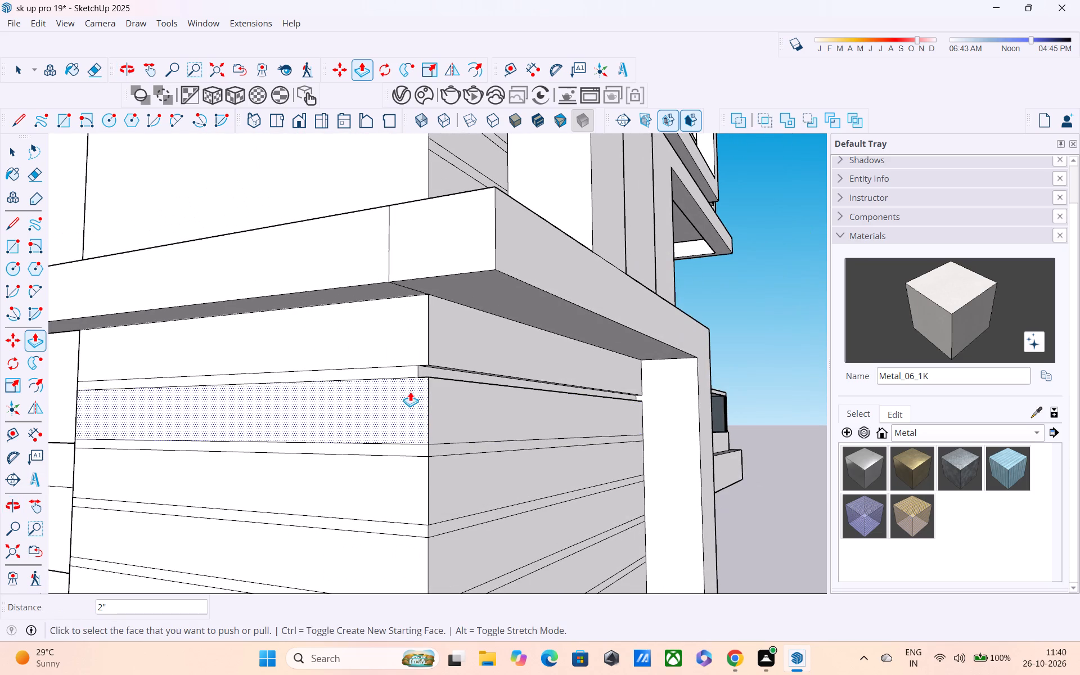
double_click(403, 367)
Recess the second and third groove strips from the top by the same 2" on both the side and front faces.
double_click(400, 446)
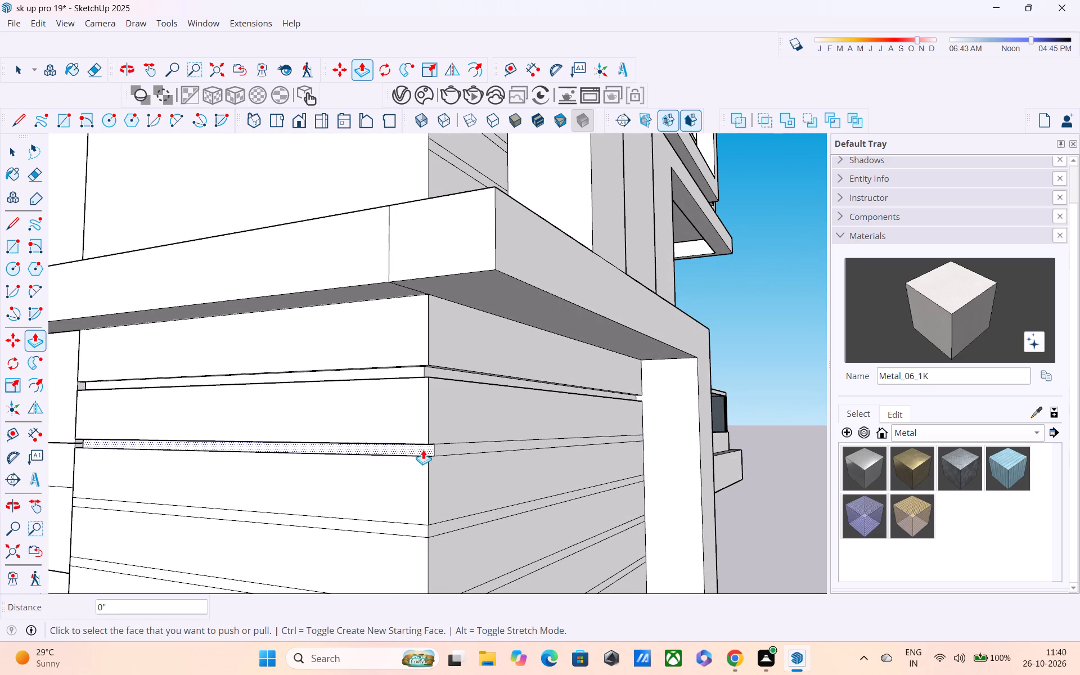
double_click(448, 445)
double_click(387, 523)
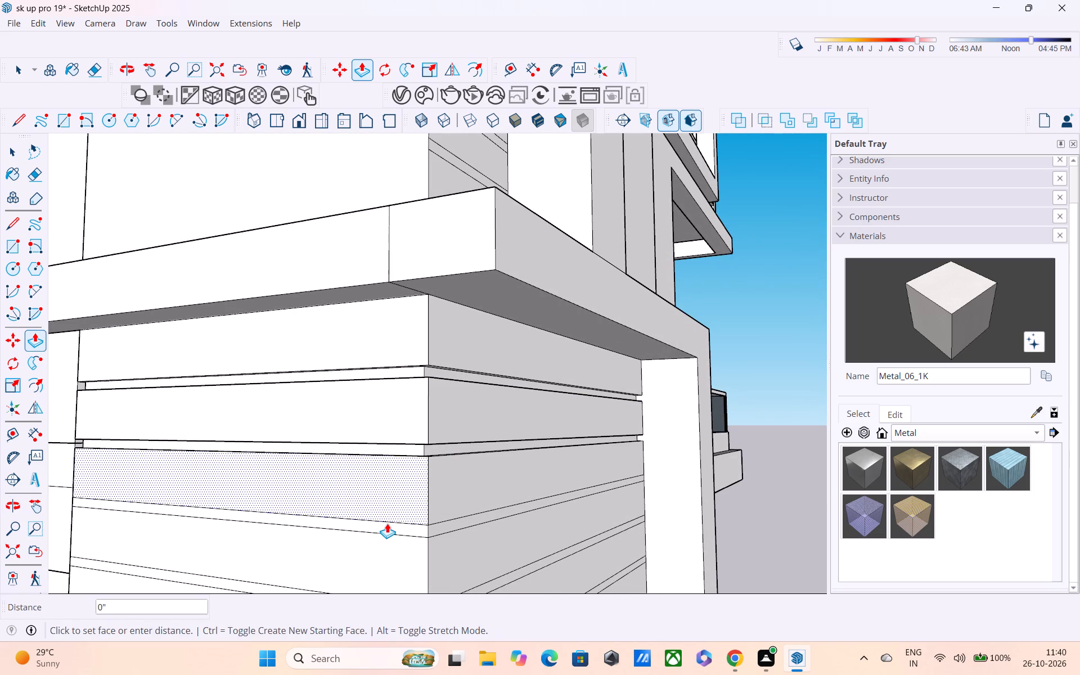
key(ctrl+z)
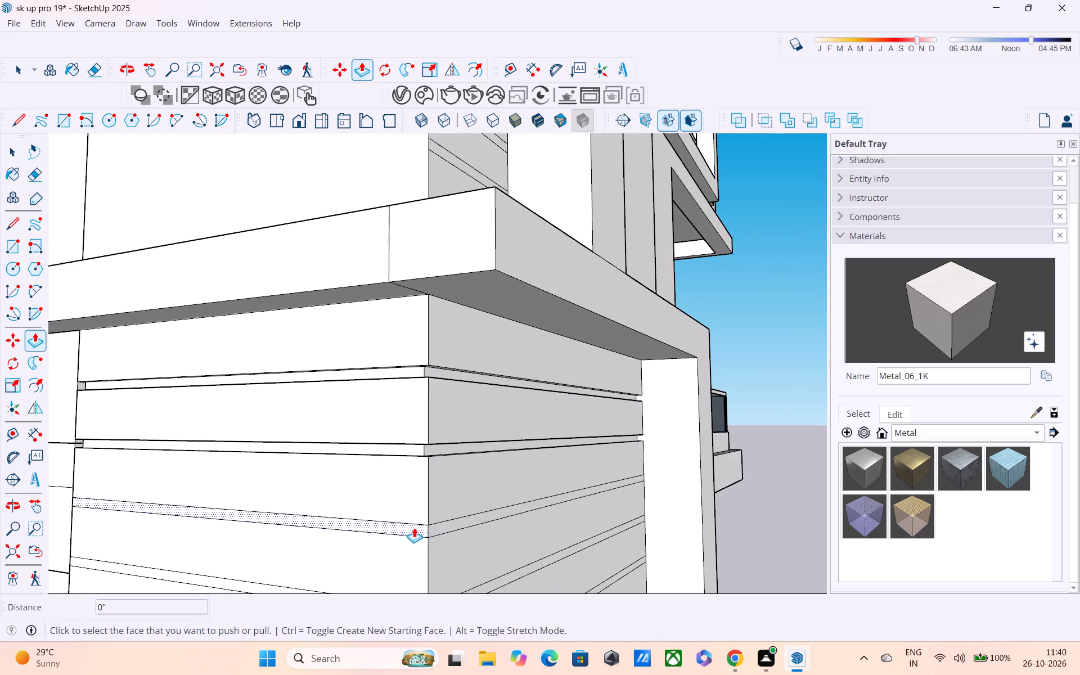
double_click(413, 528)
double_click(452, 523)
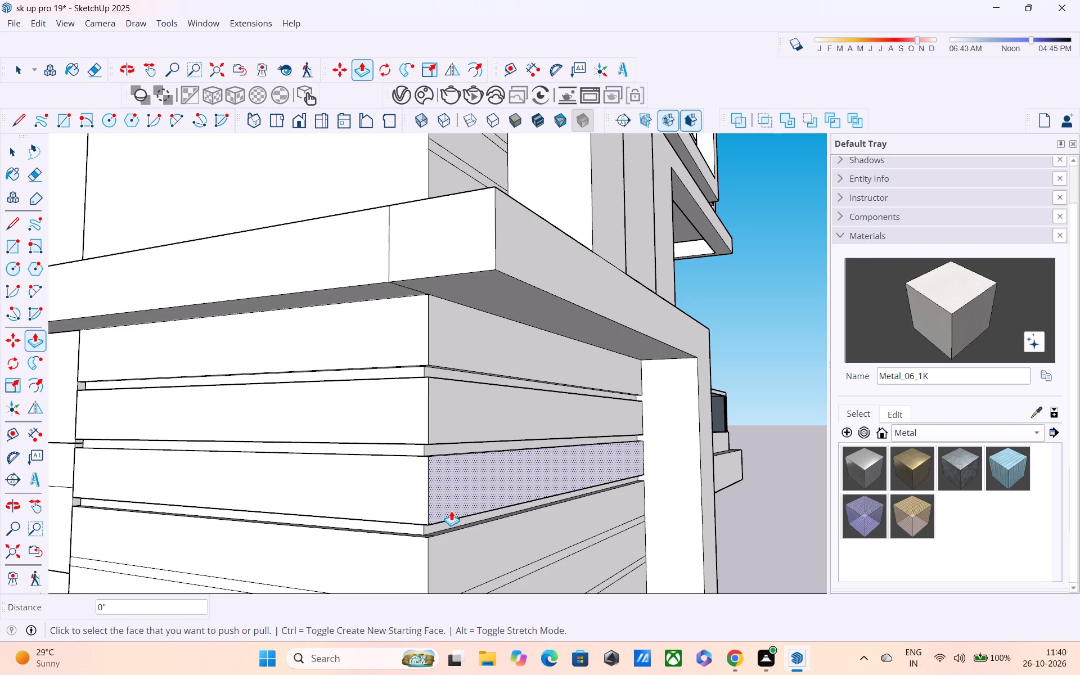
Recess the fourth and fifth groove strips from the top by 2" on both faces at the corner.
middle_drag(454, 483, 337, 439)
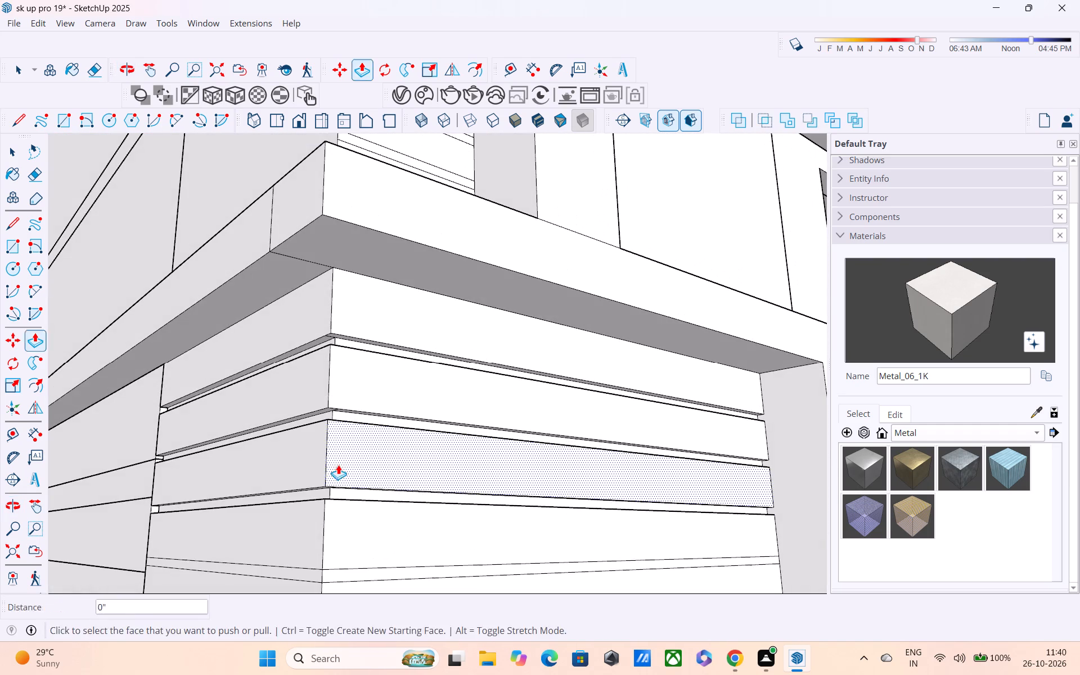
middle_drag(338, 465, 338, 244)
scroll(336, 318, up, 3)
double_click(337, 353)
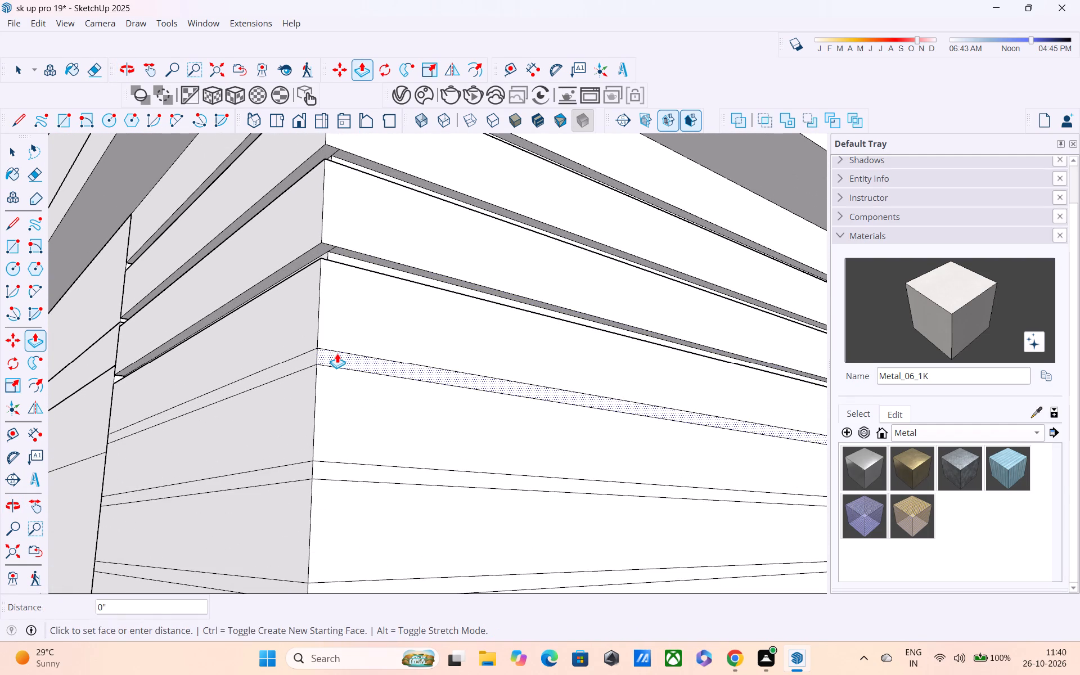
click(301, 355)
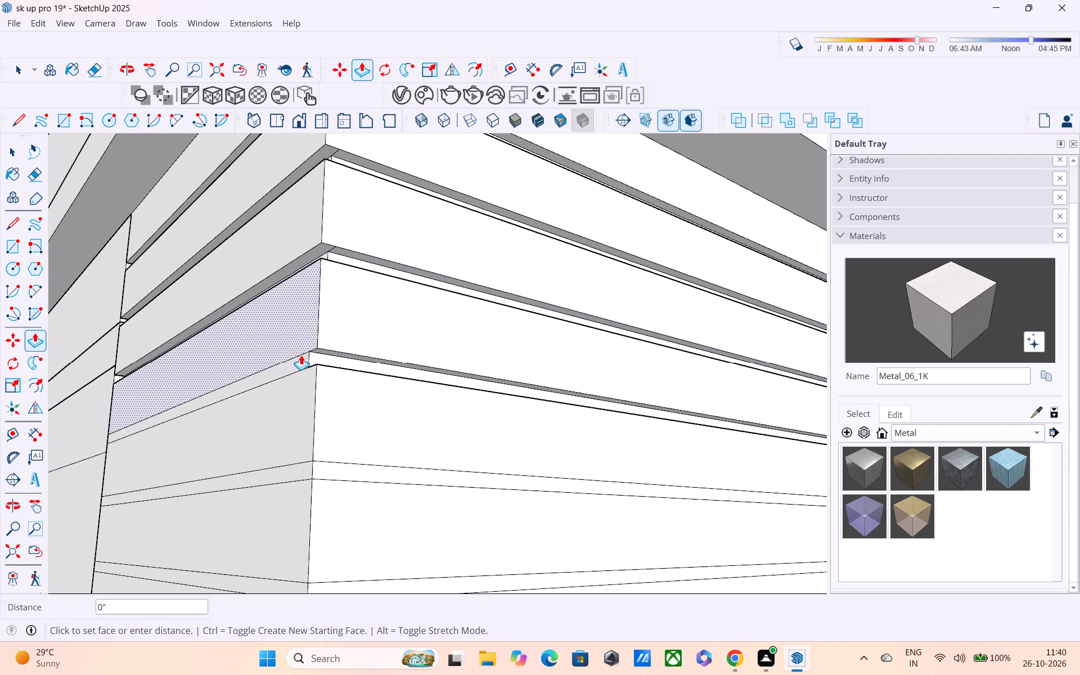
key(Escape)
double_click(300, 358)
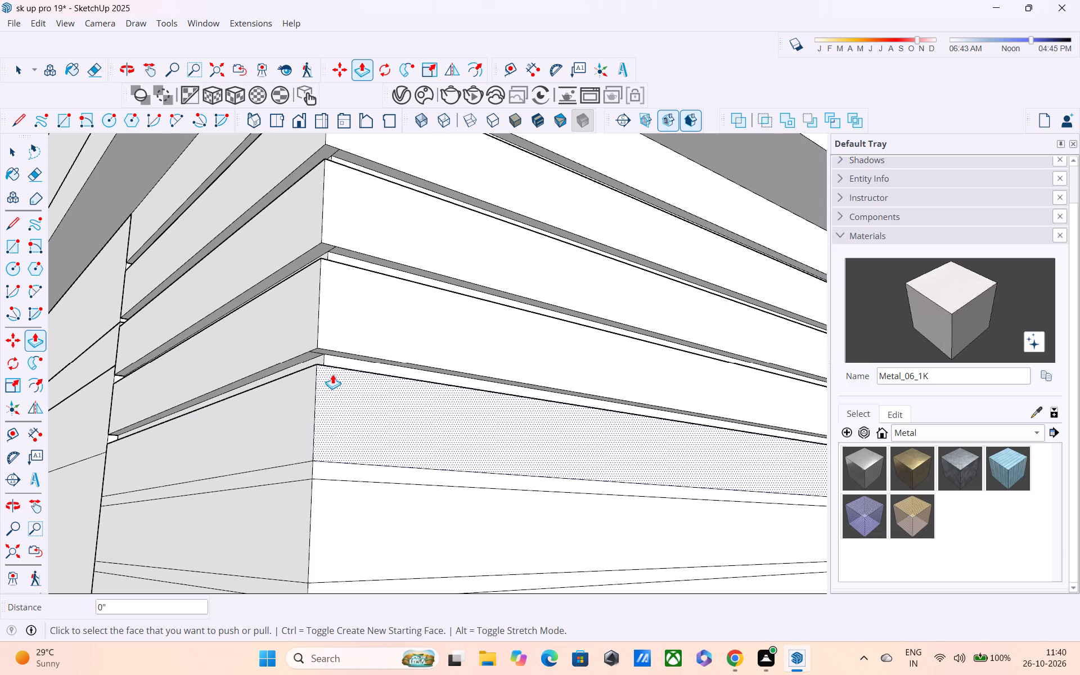
ctrl+middle_drag(337, 381, 356, 337)
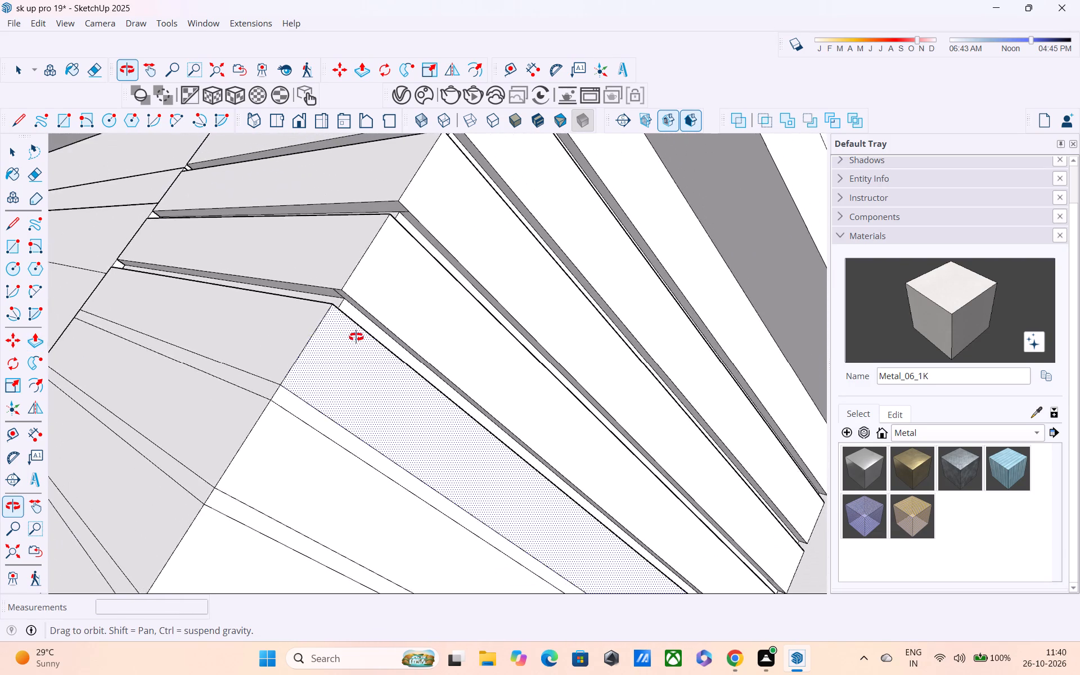
ctrl+middle_drag(356, 337, 368, 368)
shift+middle_drag(371, 379, 370, 273)
scroll(359, 344, up, 3)
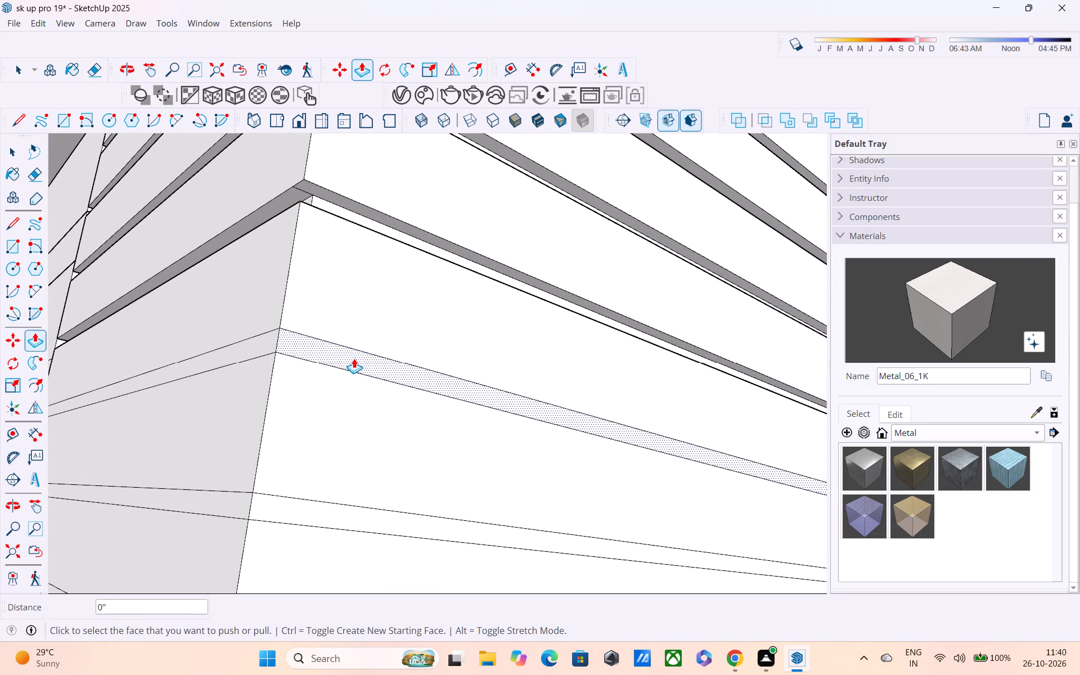
double_click(354, 358)
double_click(262, 340)
Recess the sixth and seventh groove strips from the top by 2" on the front and side faces.
middle_drag(307, 350, 400, 209)
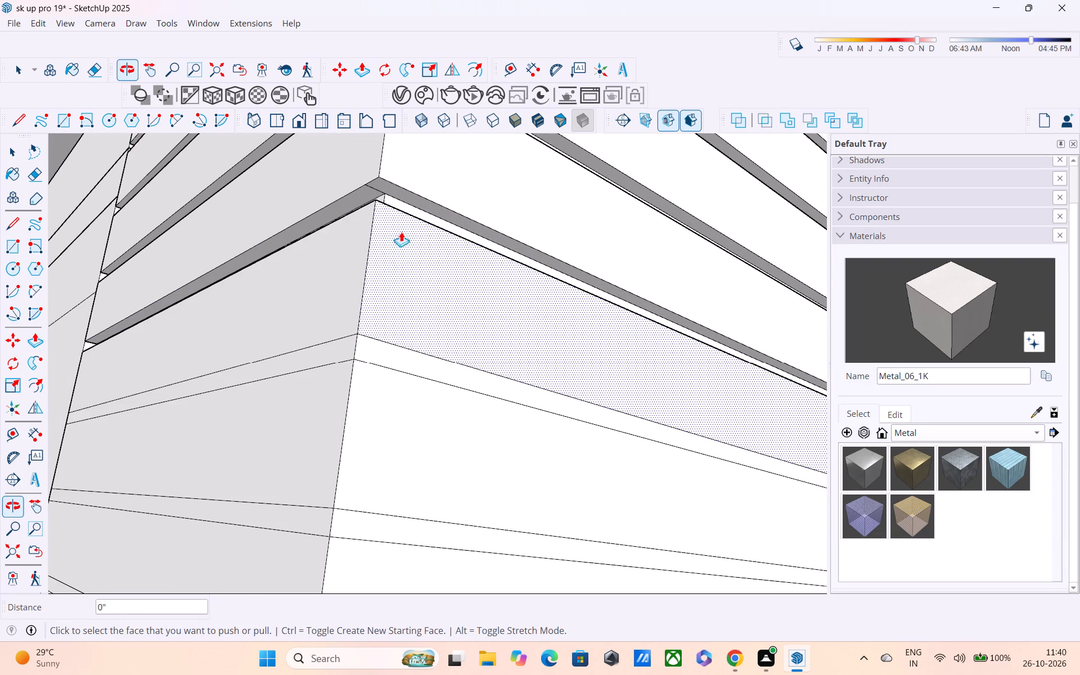
double_click(395, 348)
double_click(336, 344)
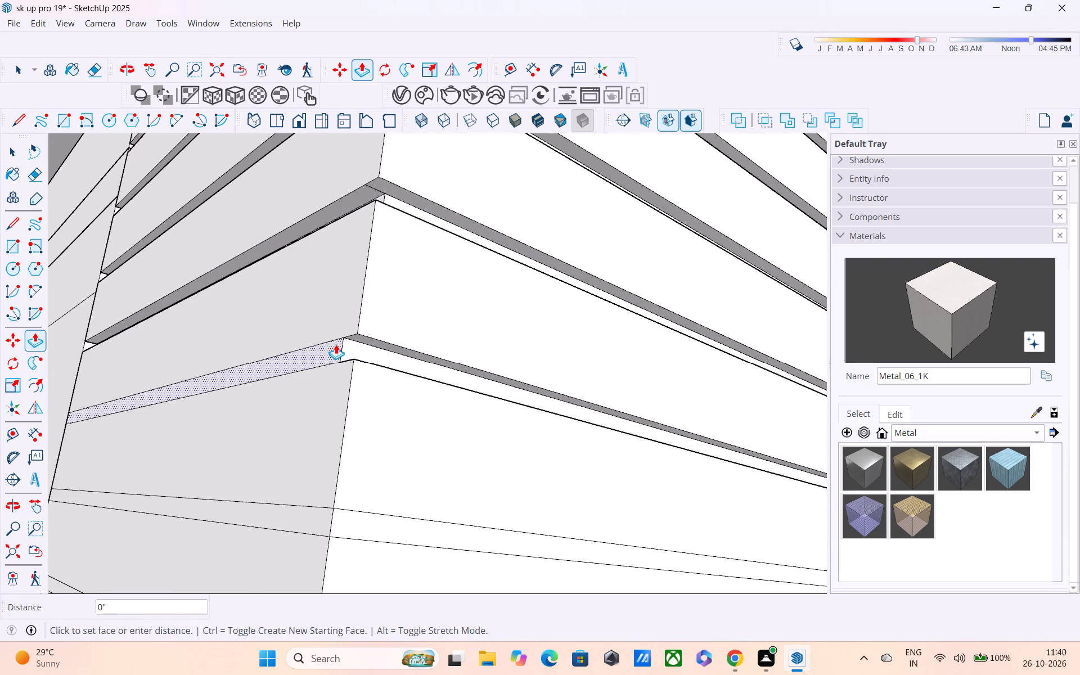
shift+middle_drag(346, 354, 388, 152)
double_click(420, 303)
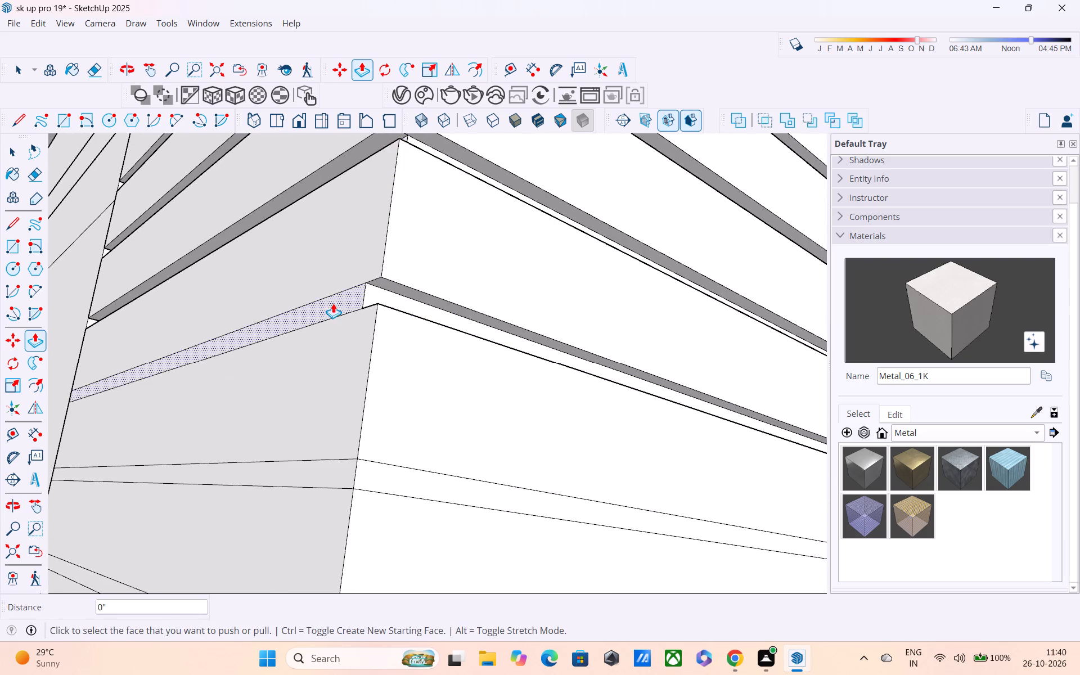
double_click(332, 302)
Recess the eighth and ninth groove strips from the top by 2" on the front and side faces.
middle_drag(381, 305, 436, 144)
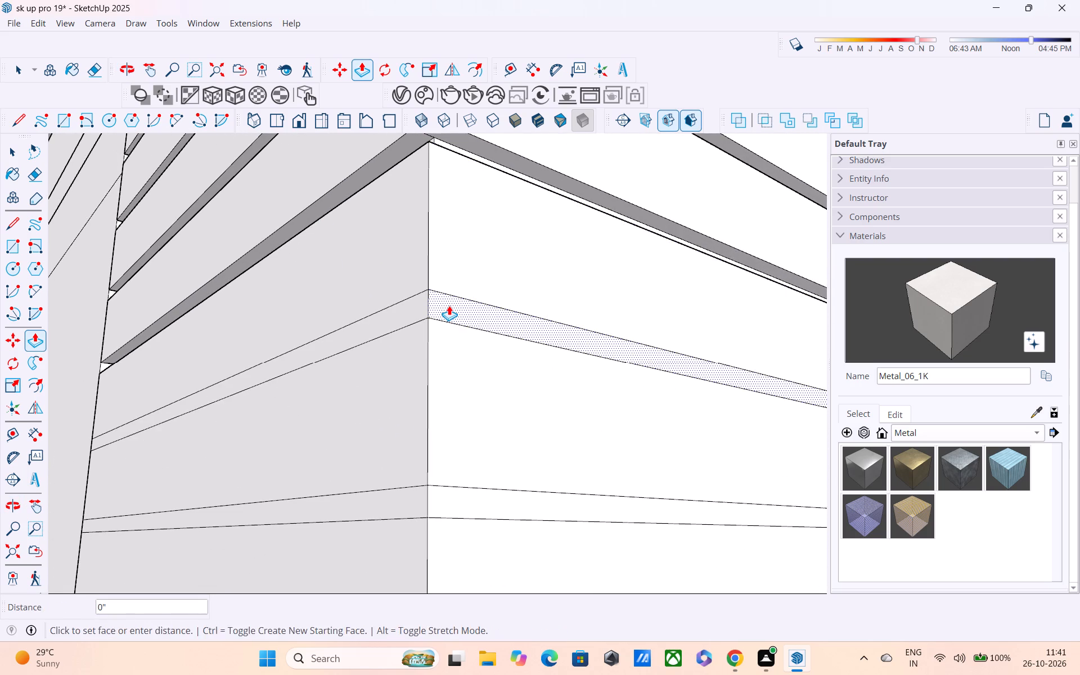
double_click(449, 305)
double_click(378, 318)
middle_drag(399, 324, 428, 172)
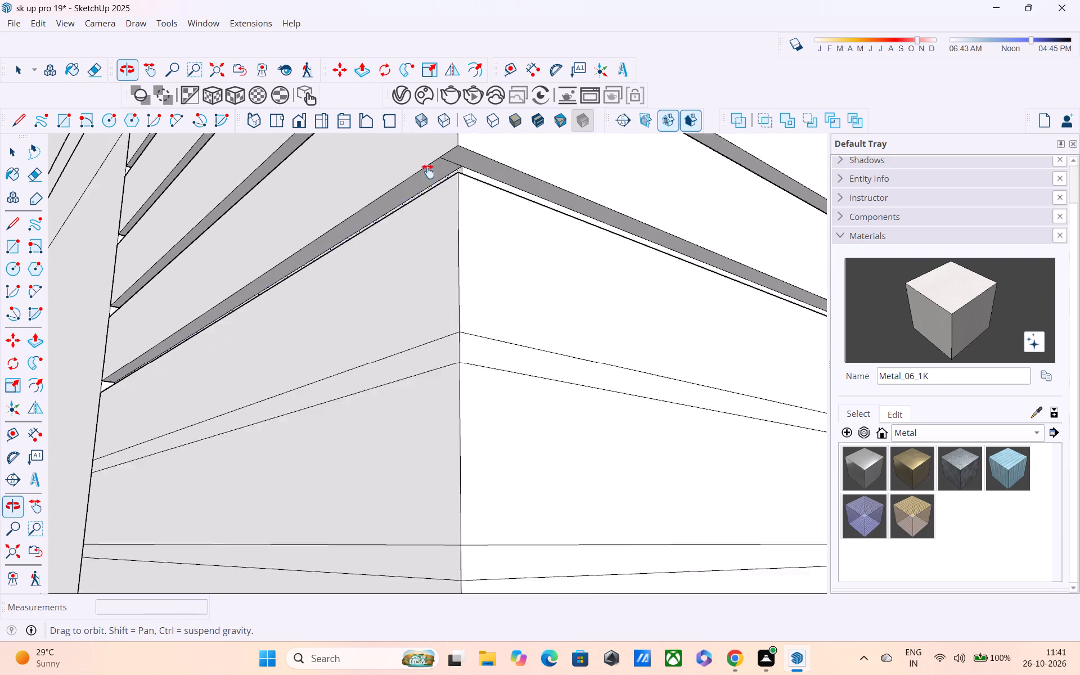
middle_drag(428, 172, 433, 166)
double_click(482, 312)
double_click(438, 312)
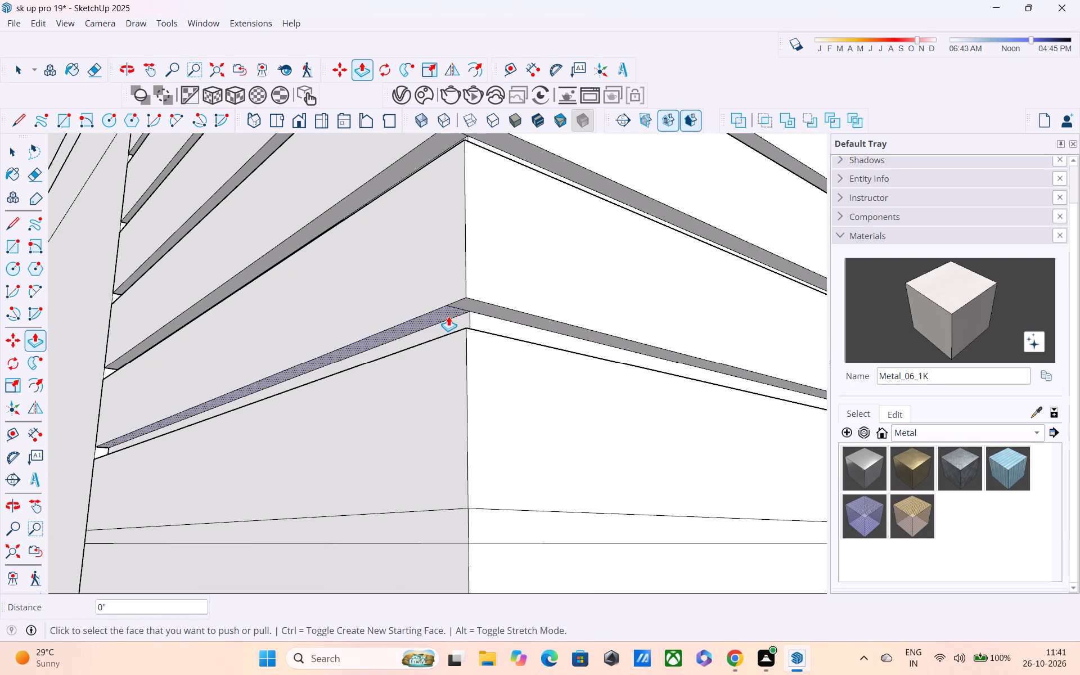
Recess the tenth groove strip, the one just above the lowest pair of lines, by 2" on both faces.
shift+scroll(449, 314, up, 1)
shift+middle_drag(449, 312, 457, 101)
click(529, 312)
click(526, 312)
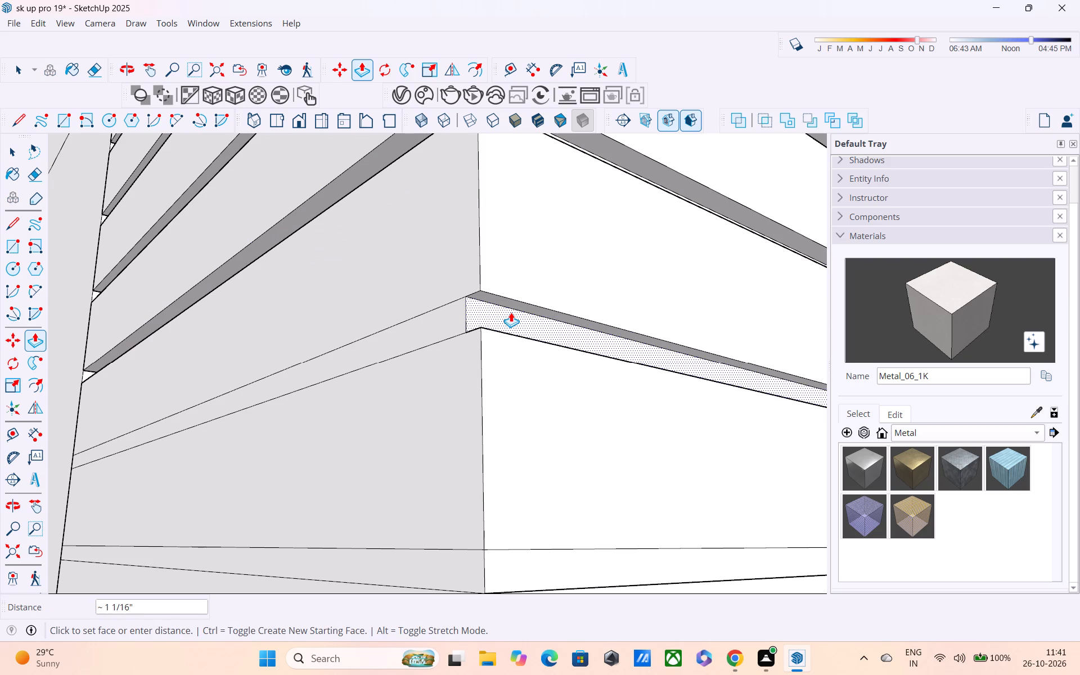
key(Escape)
double_click(512, 314)
double_click(436, 319)
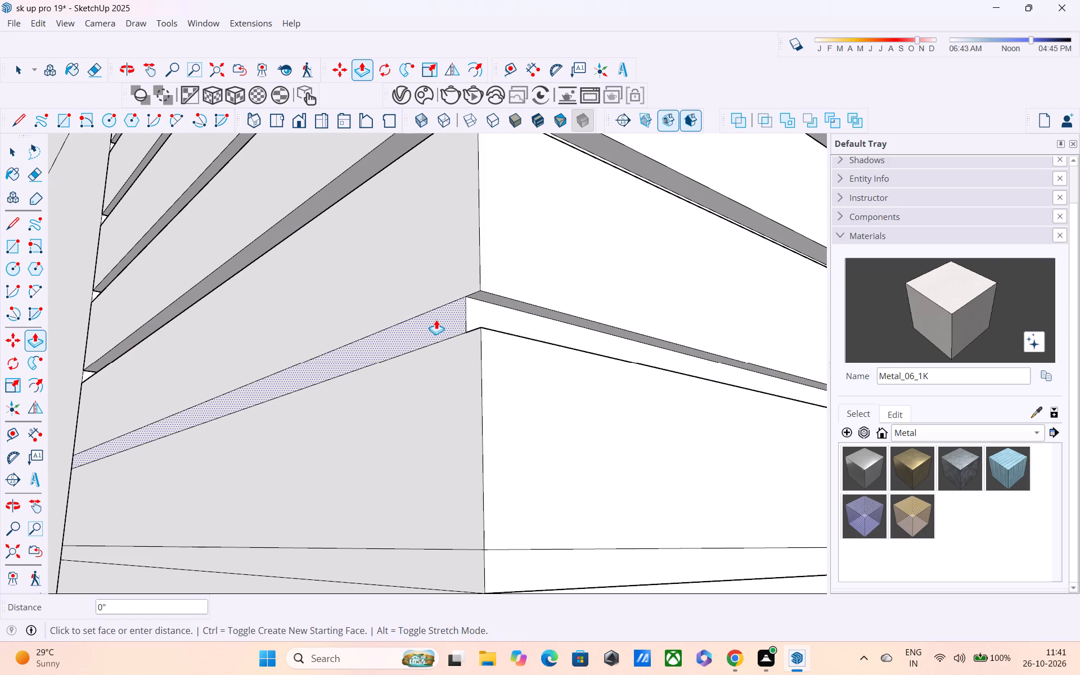
Examine the lowest groove strip from the building corner along the front face to its end beside the projecting frame.
scroll(488, 316, down, 4)
middle_drag(495, 316, 484, 358)
middle_drag(490, 363, 490, 350)
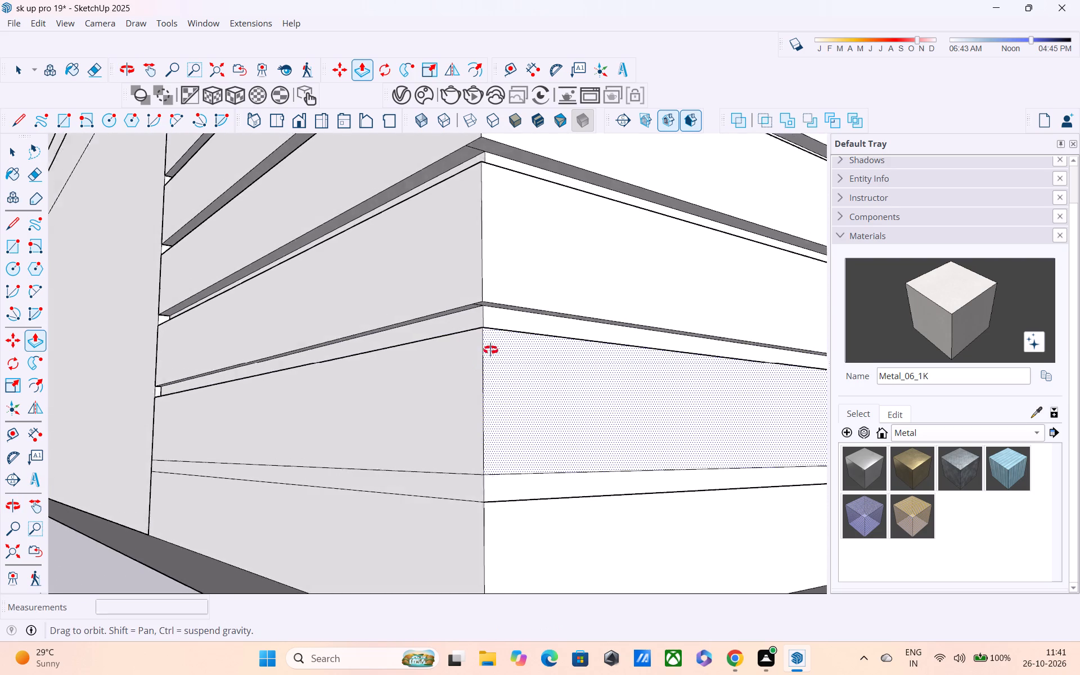
middle_drag(490, 350, 492, 214)
shift+middle_drag(496, 226, 477, 87)
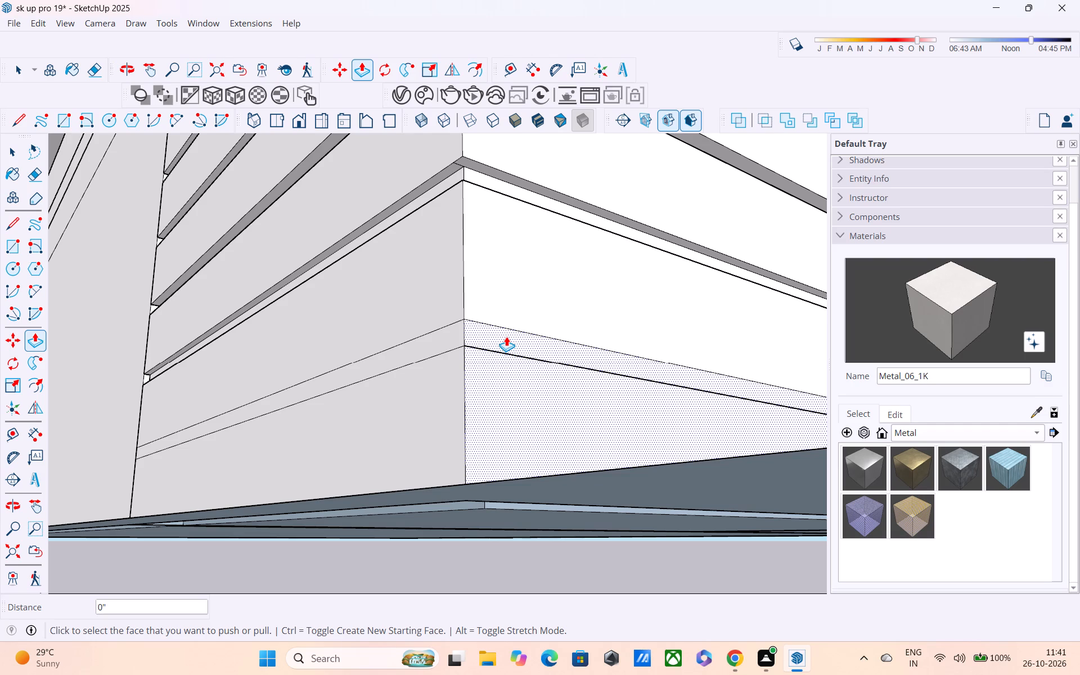
key(space)
middle_drag(506, 336, 383, 401)
scroll(528, 340, down, 5)
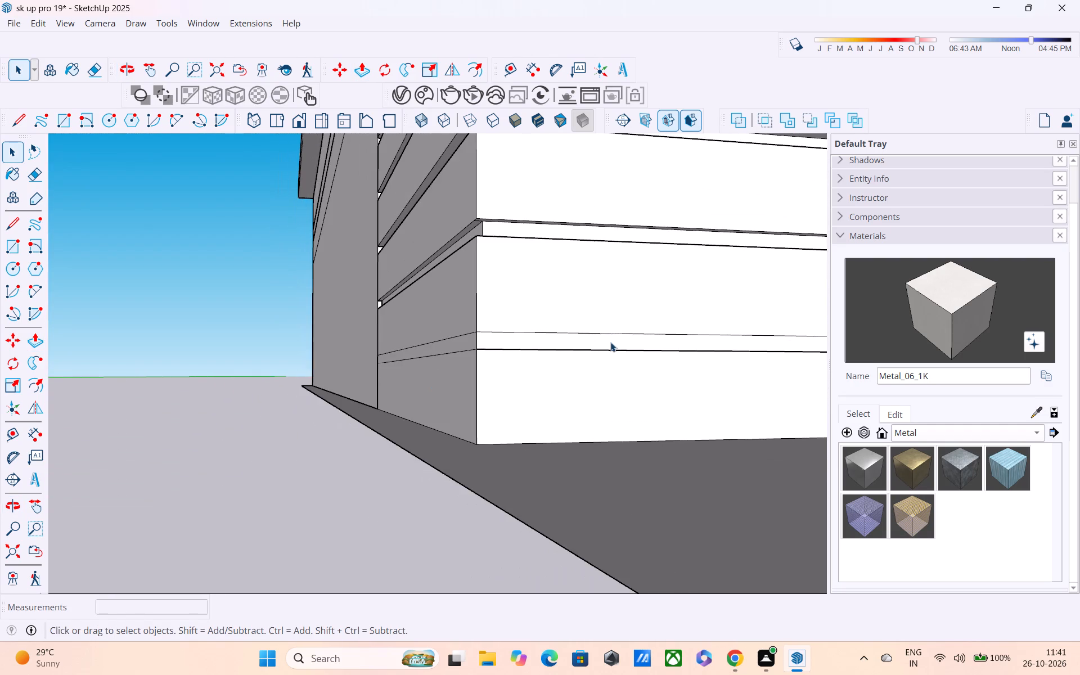
middle_drag(610, 342, 54, 357)
middle_drag(583, 358, 150, 345)
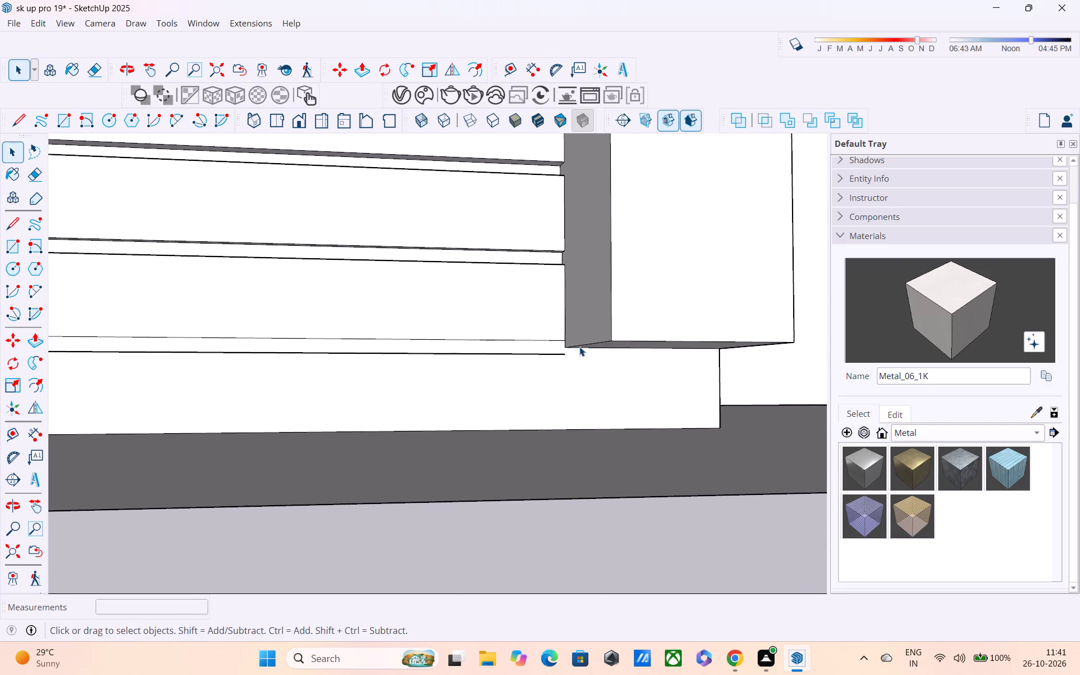
Draw a short vertical line closing the end of the lowest groove strip beside the projecting frame.
scroll(593, 354, up, 4)
key(l)
scroll(549, 350, up, 4)
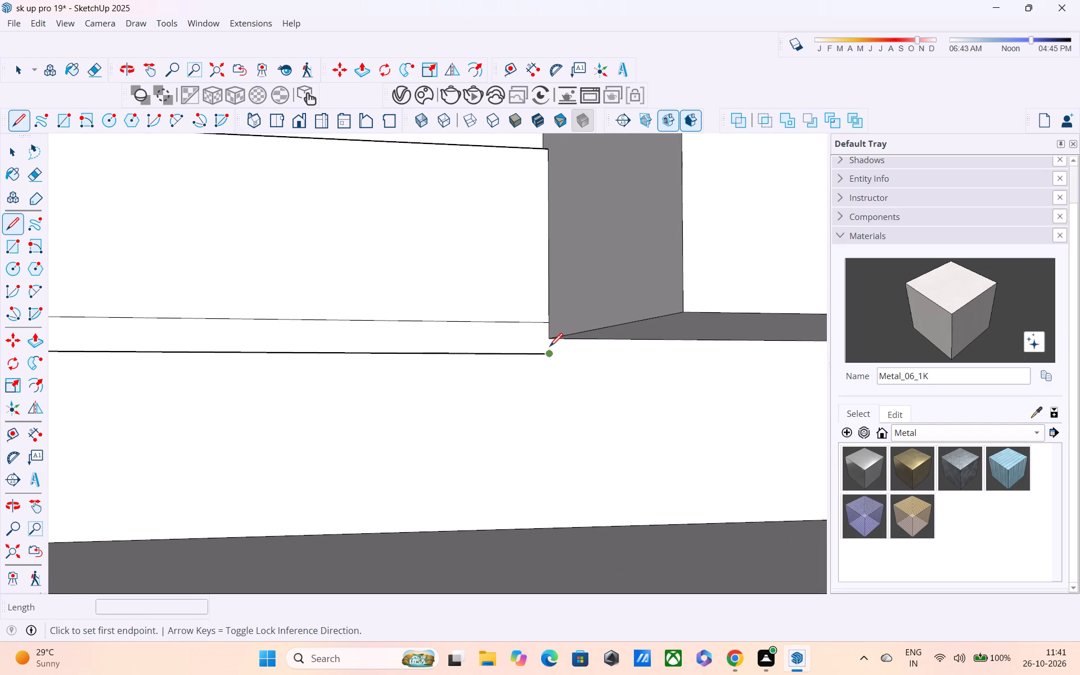
drag(551, 341, 548, 357)
click(548, 357)
scroll(548, 358, down, 2)
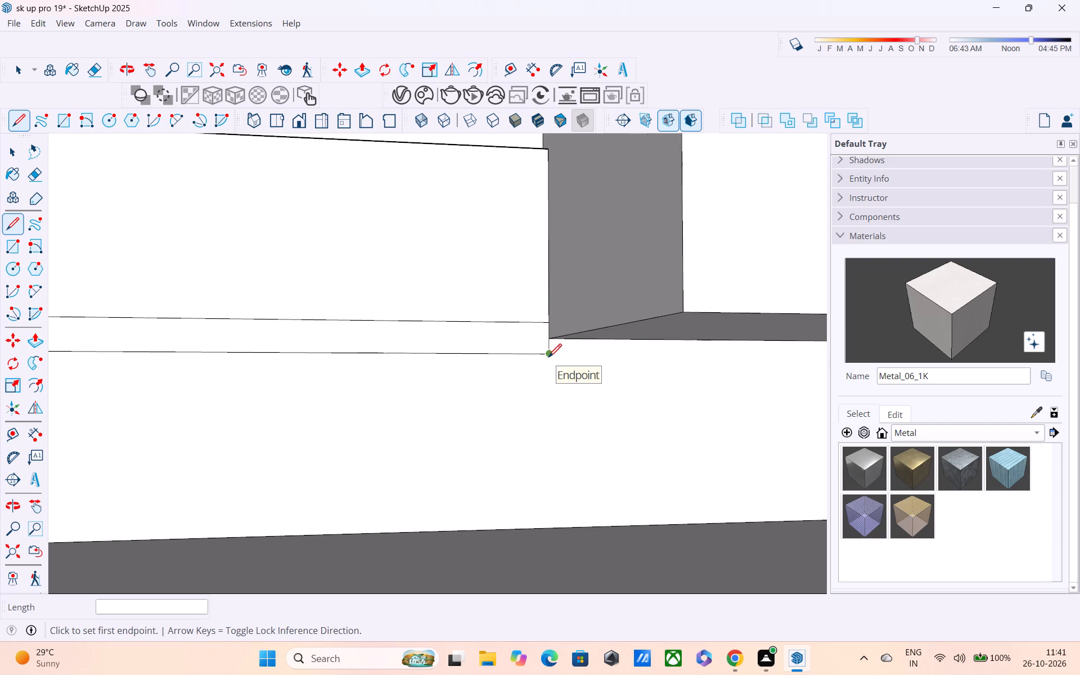
Recess the lowest groove strip by 2" on both the front and side faces.
scroll(548, 358, down, 2)
key(p)
double_click(541, 340)
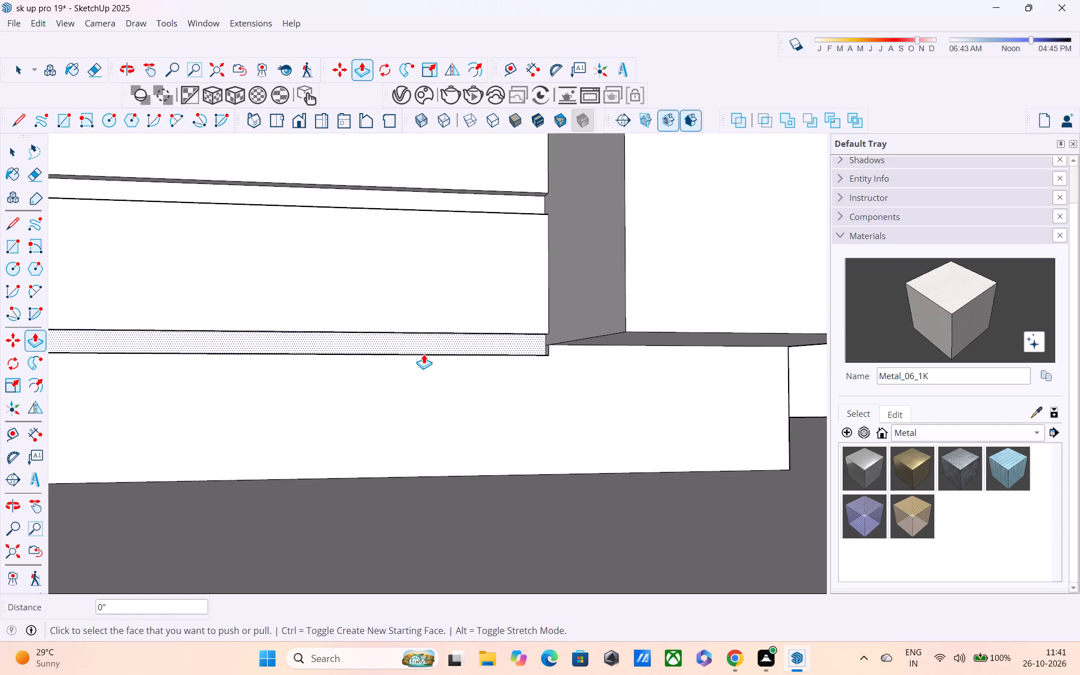
scroll(424, 354, down, 5)
middle_drag(323, 359, 627, 366)
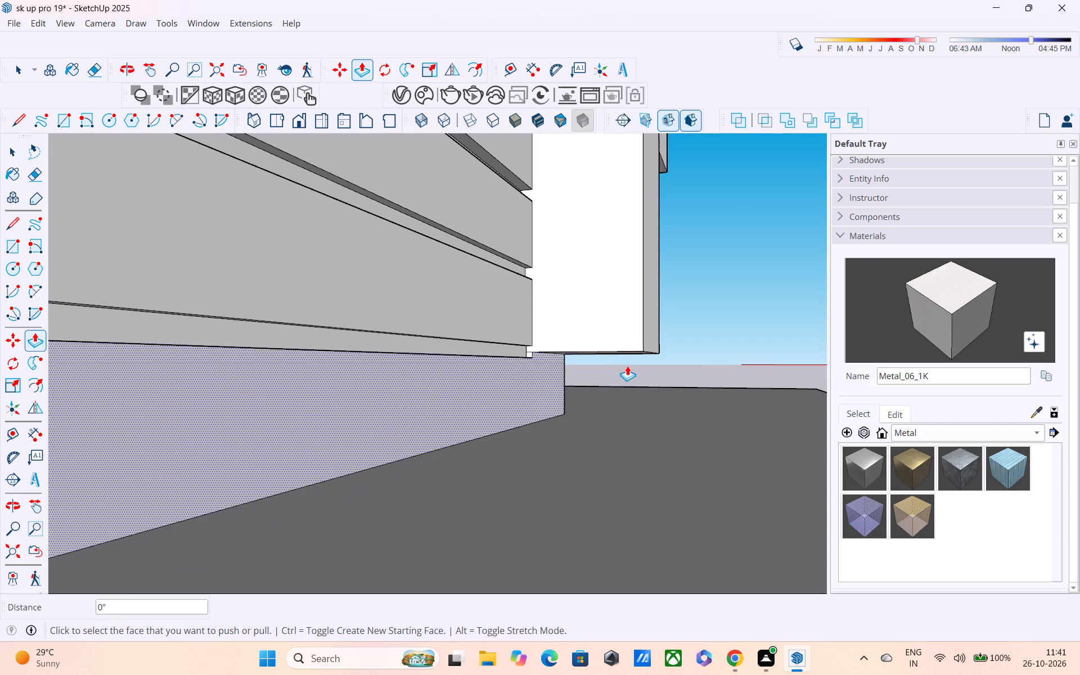
scroll(627, 366, down, 4)
double_click(455, 354)
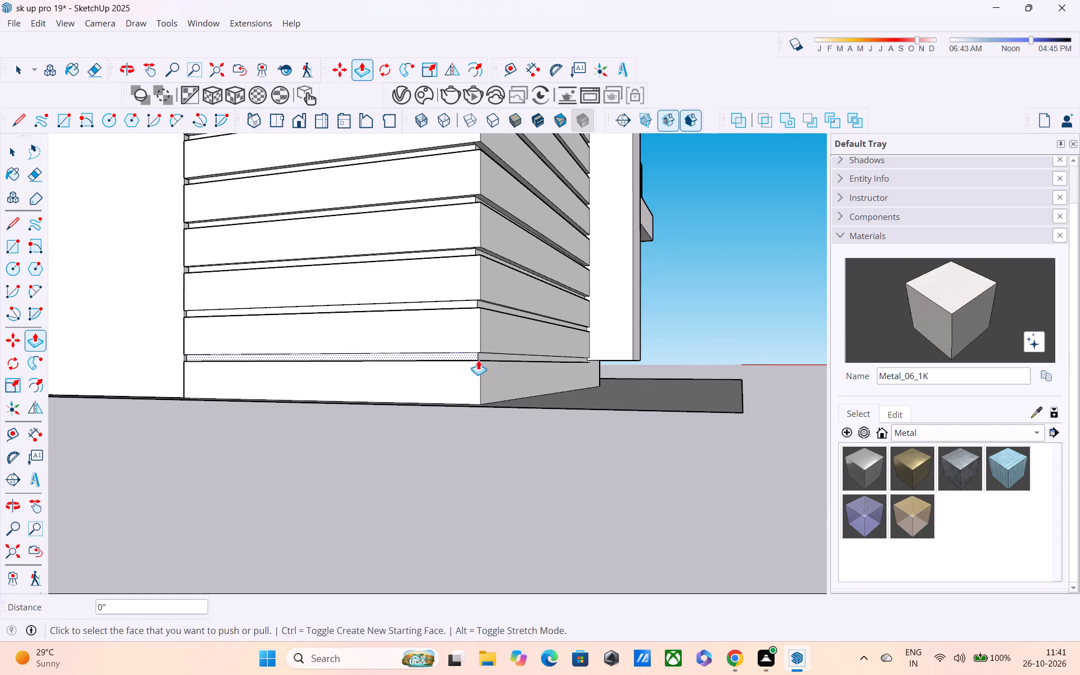
Erase the leftover edge on the ledge of the lowest groove at the building corner.
middle_click(334, 408)
scroll(340, 407, down, 1)
middle_drag(524, 323, 359, 355)
scroll(361, 353, up, 7)
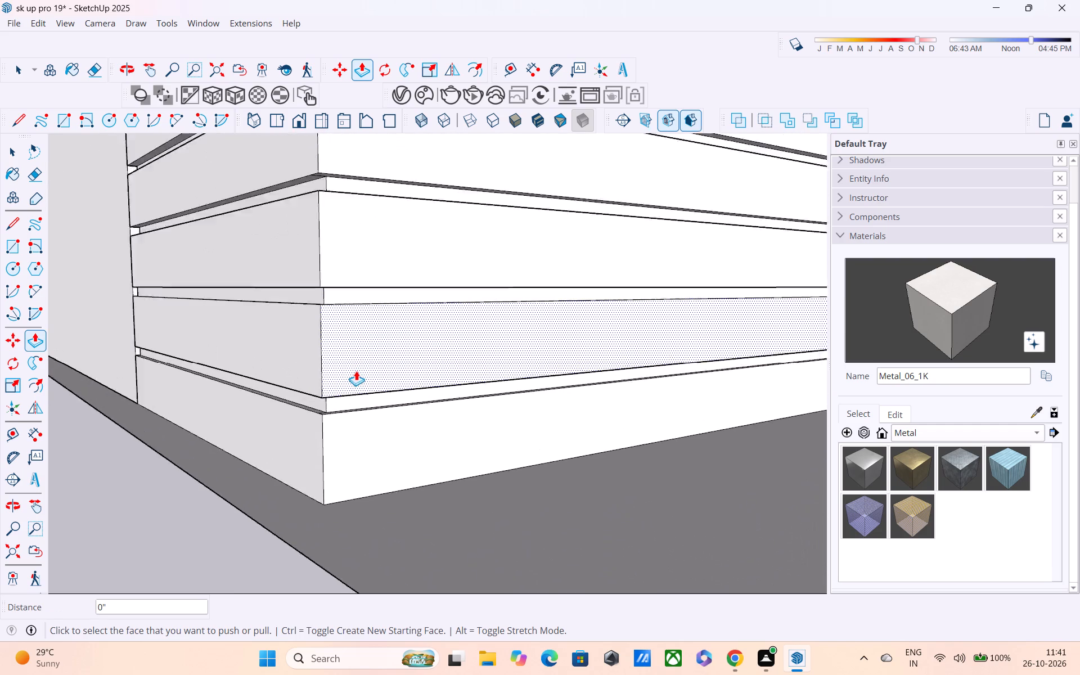
scroll(356, 371, up, 5)
middle_drag(352, 370, 226, 411)
scroll(368, 392, up, 5)
key(space)
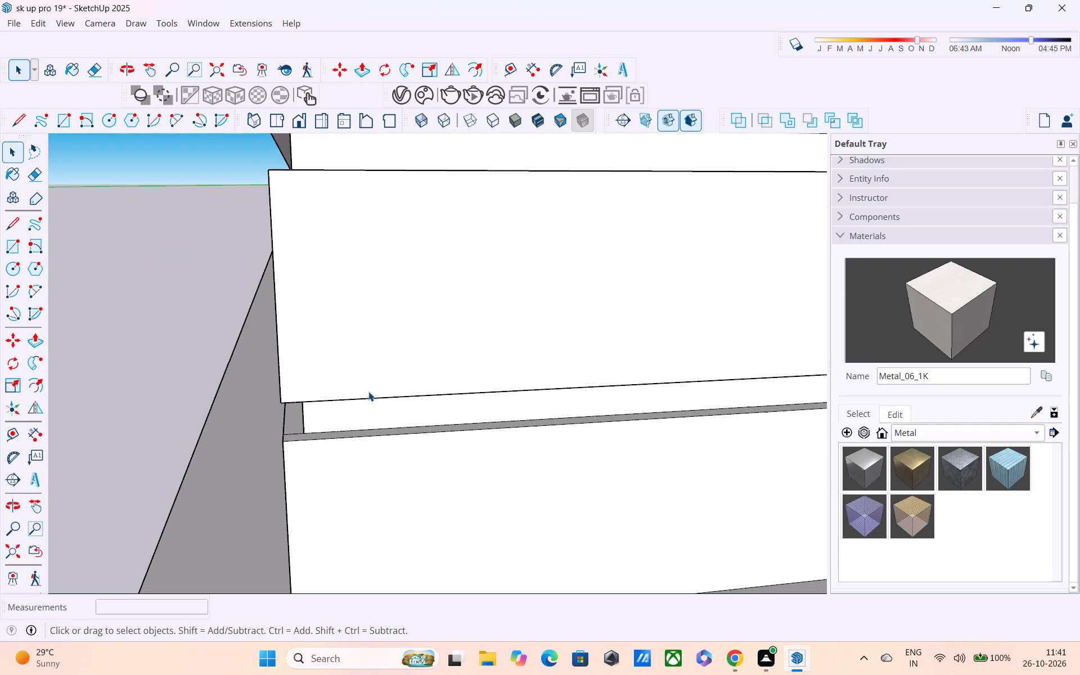
text(E)
scroll(339, 411, up, 6)
drag(260, 439, 258, 455)
scroll(281, 416, down, 6)
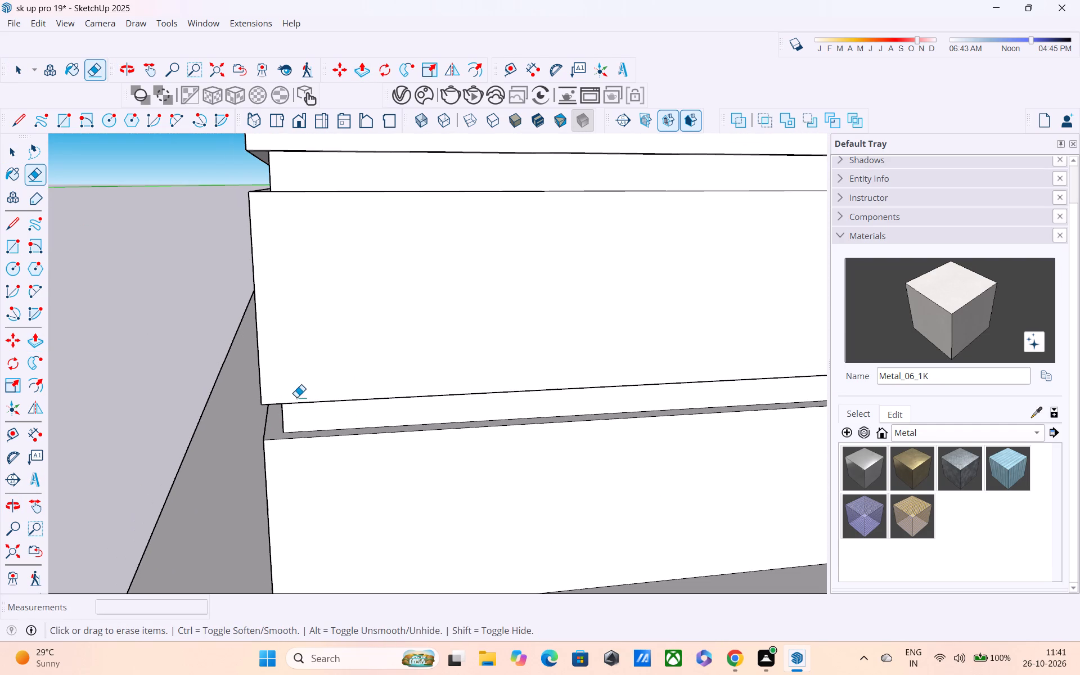
Erase the leftover ledge edge at the building corner in the second groove from the bottom.
shift+middle_drag(309, 379, 322, 565)
scroll(297, 413, up, 3)
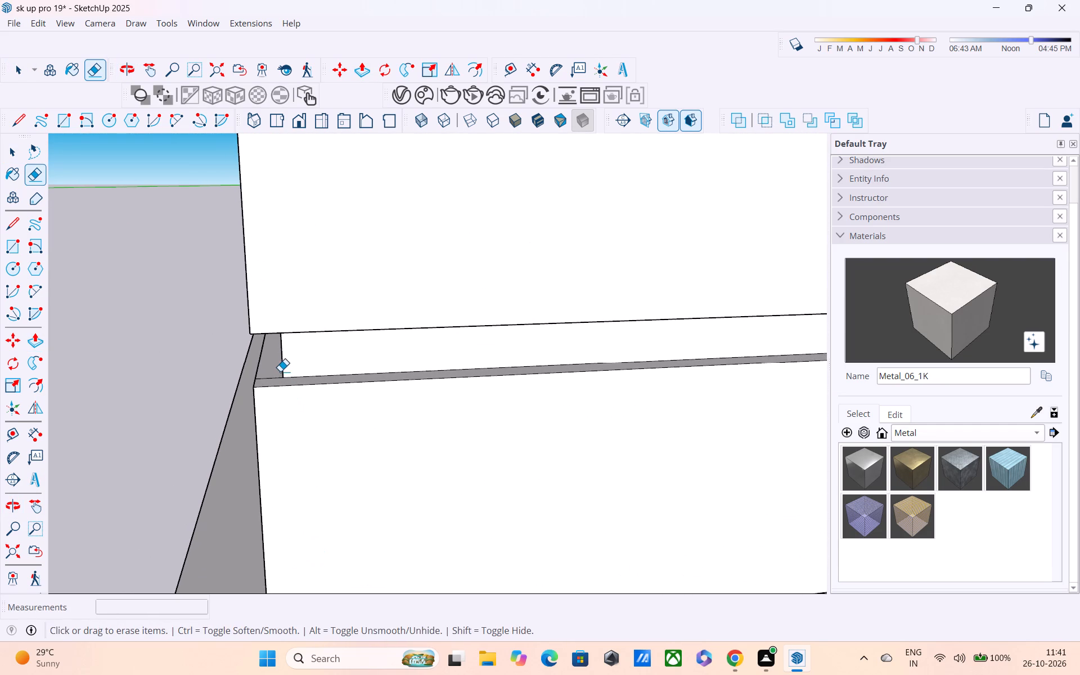
drag(272, 374, 270, 388)
key(ctrl+z)
scroll(276, 370, up, 3)
drag(269, 370, 268, 388)
scroll(277, 360, down, 4)
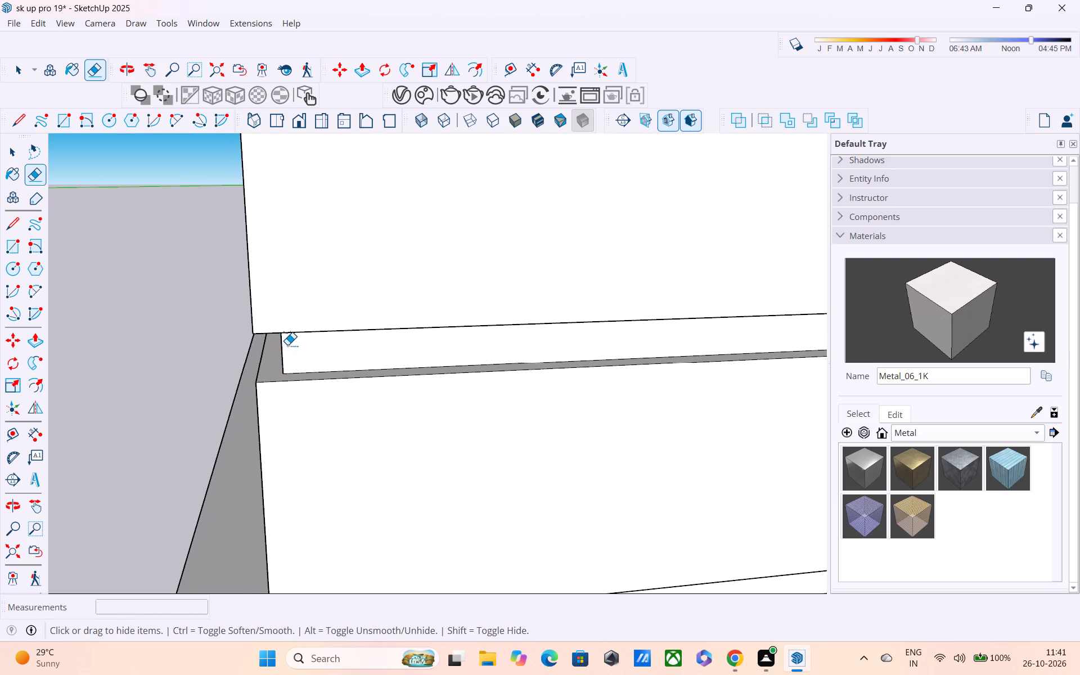
Erase the leftover ledge edges at the building corner in the third and fourth grooves from the bottom.
shift+middle_drag(287, 345, 318, 577)
middle_drag(332, 319, 335, 466)
scroll(308, 298, up, 4)
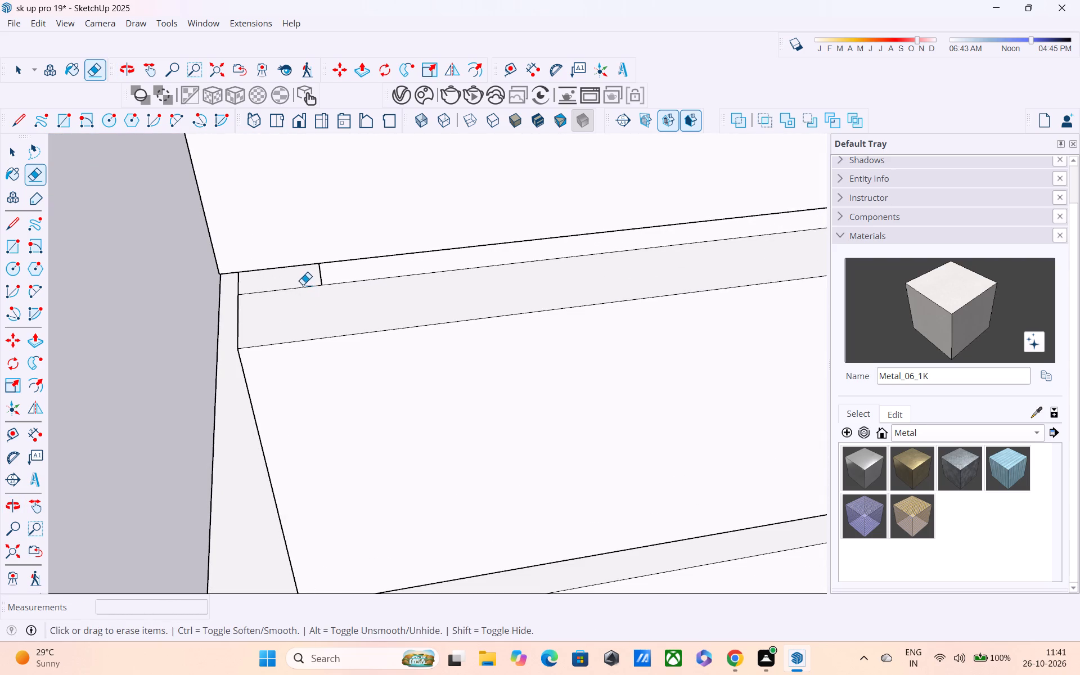
drag(302, 283, 296, 302)
shift+middle_drag(295, 298, 318, 555)
scroll(290, 376, down, 8)
scroll(290, 307, down, 3)
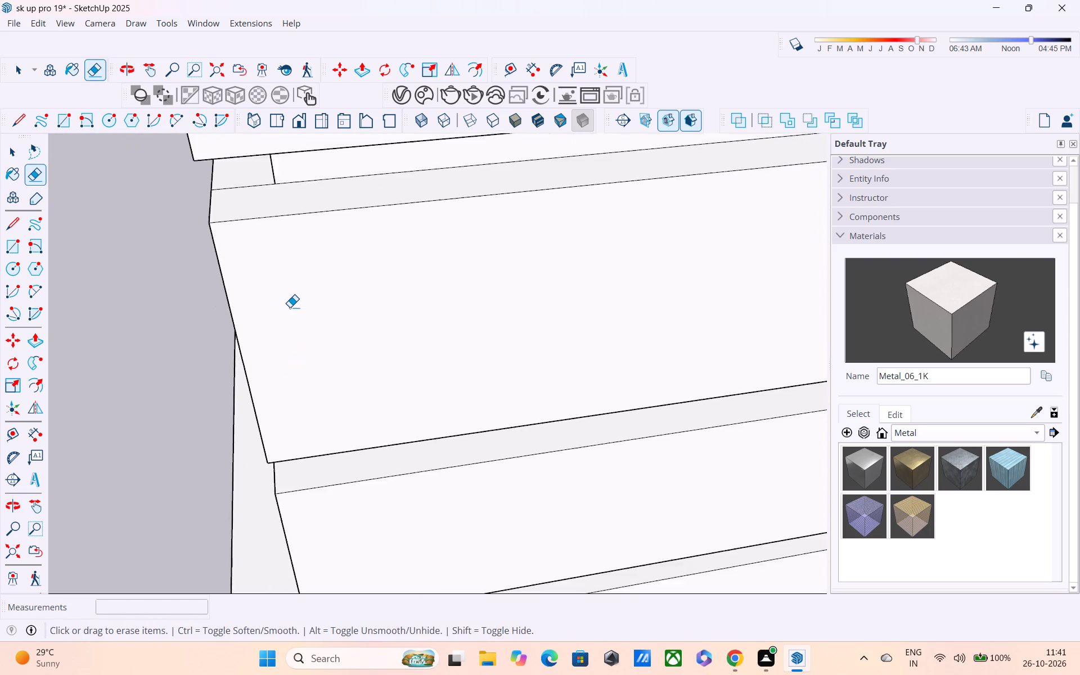
middle_drag(290, 307, 313, 460)
scroll(289, 381, up, 4)
middle_drag(275, 350, 268, 316)
scroll(268, 316, up, 2)
drag(268, 316, 268, 344)
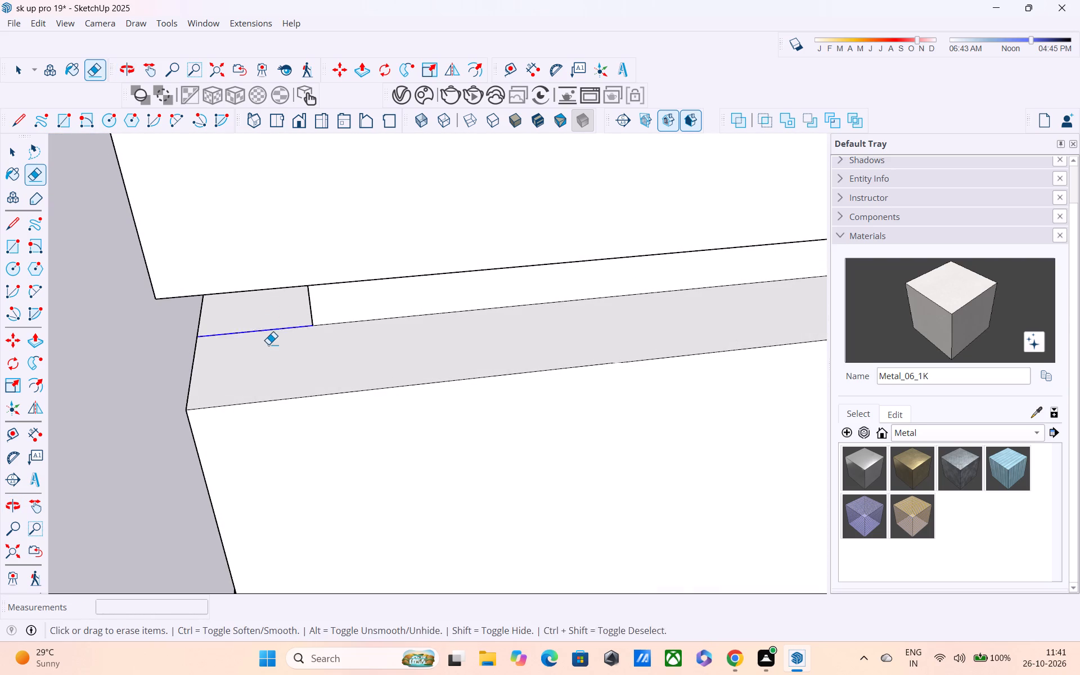
drag(268, 344, 268, 350)
Erase the leftover ledge edges at the building corner in the fifth and sixth grooves from the bottom.
shift+scroll(268, 325, down, 4)
shift+middle_drag(280, 299, 339, 625)
scroll(339, 405, down, 5)
scroll(337, 352, down, 1)
shift+middle_drag(347, 388, 369, 454)
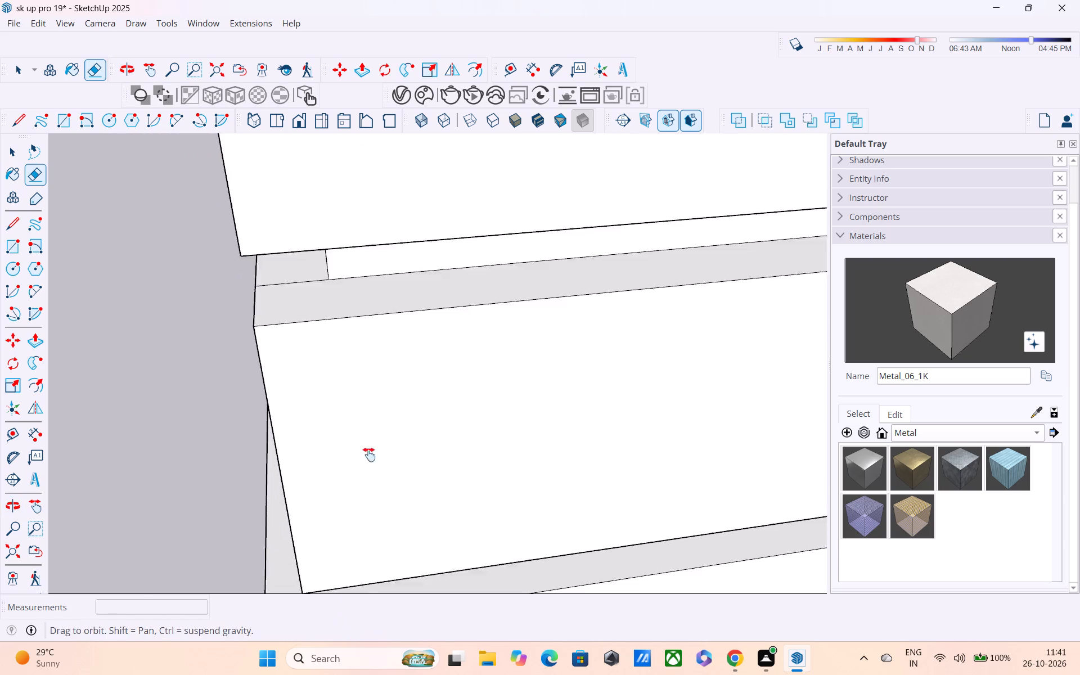
shift+middle_drag(369, 454, 385, 516)
scroll(323, 349, up, 4)
drag(320, 358, 319, 385)
shift+scroll(318, 358, down, 5)
shift+middle_drag(332, 321, 351, 454)
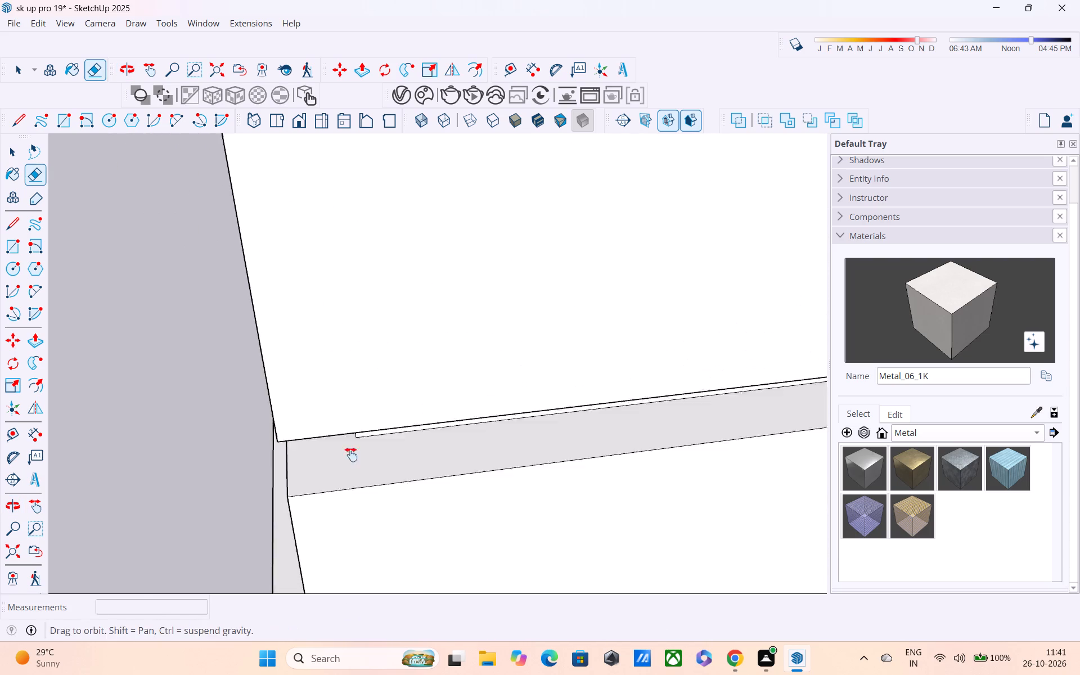
shift+middle_drag(351, 454, 364, 625)
scroll(362, 364, down, 5)
shift+middle_drag(367, 418, 374, 496)
shift+scroll(306, 374, up, 5)
drag(316, 318, 322, 367)
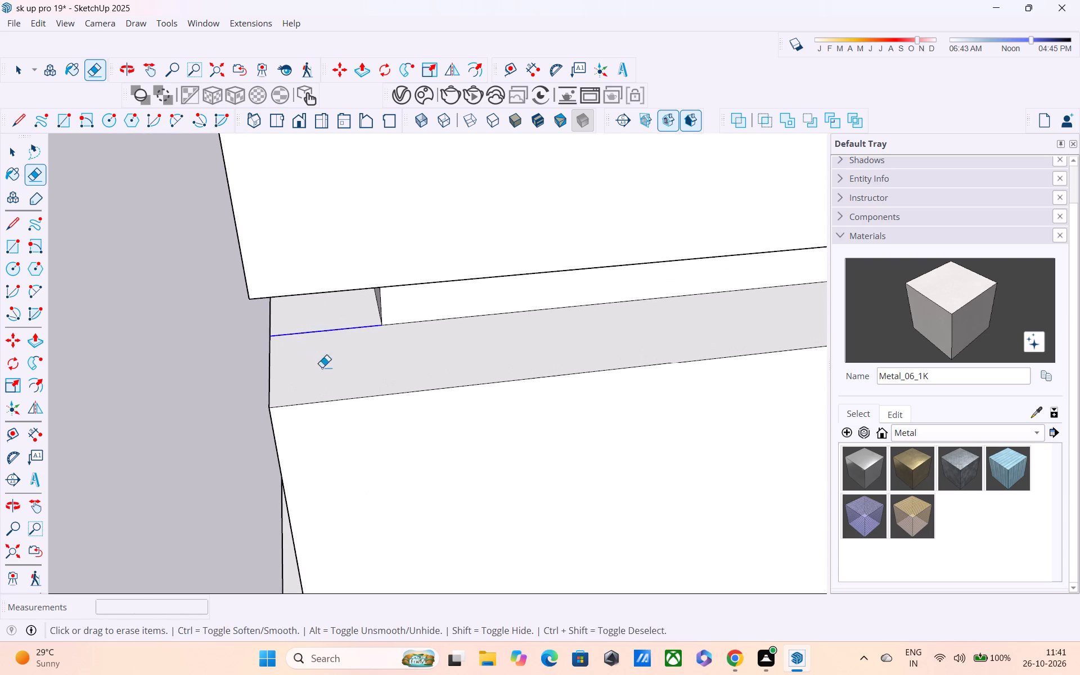
drag(322, 367, 322, 379)
Erase the leftover ledge edges at the building corner in the seventh and eighth grooves from the bottom.
scroll(322, 353, down, 5)
shift+scroll(372, 251, down, 1)
shift+middle_drag(372, 291, 397, 571)
scroll(370, 350, down, 4)
shift+middle_drag(376, 358, 409, 501)
shift+scroll(361, 371, up, 4)
drag(355, 371, 357, 379)
scroll(359, 362, down, 4)
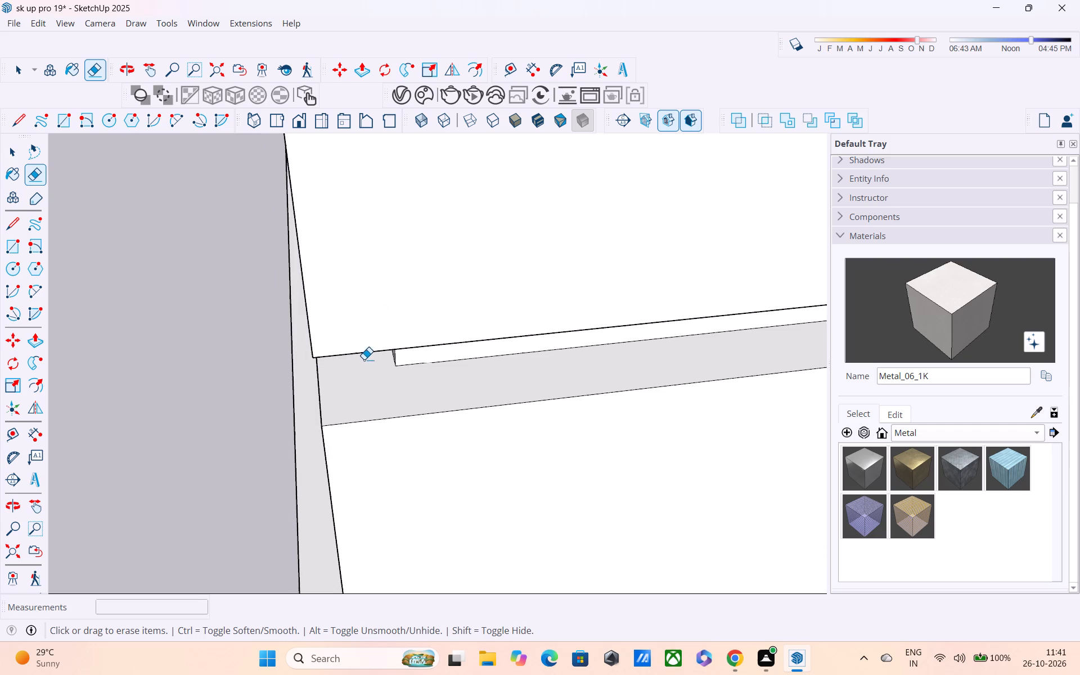
scroll(407, 267, down, 2)
shift+middle_drag(415, 283, 466, 512)
scroll(447, 318, down, 4)
shift+middle_drag(453, 354, 461, 517)
scroll(436, 434, up, 5)
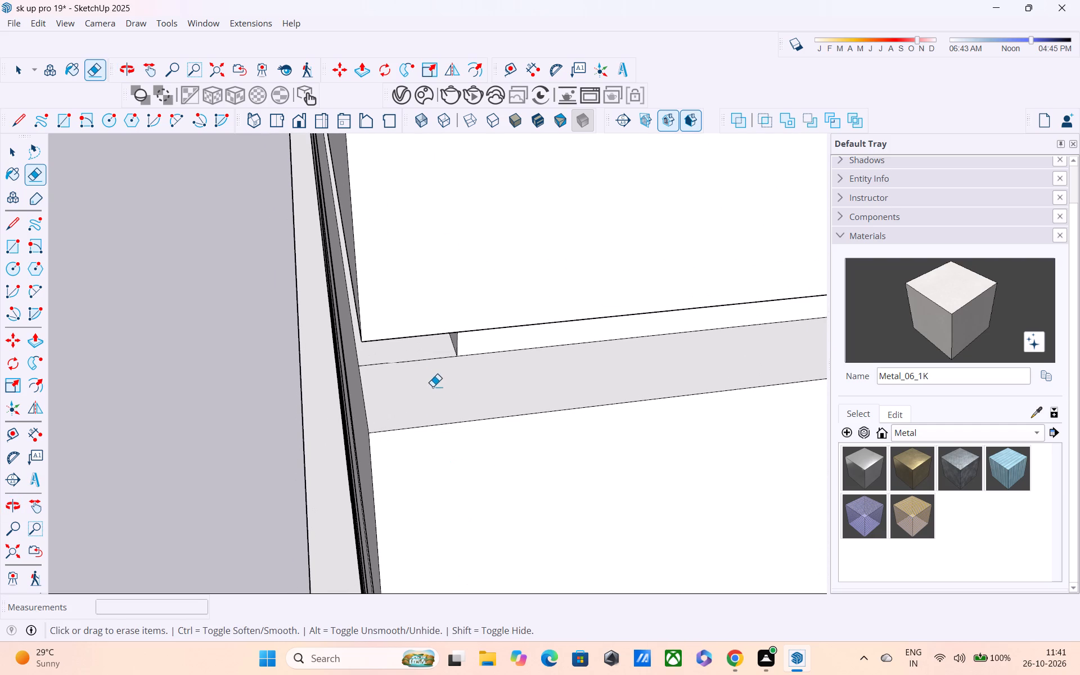
drag(431, 355, 431, 366)
Erase the leftover ledge edges at the building corner in the ninth and tenth grooves from the bottom.
shift+scroll(429, 352, down, 2)
shift+middle_drag(446, 535, 451, 601)
scroll(450, 388, down, 7)
shift+middle_drag(525, 326, 501, 629)
scroll(466, 467, up, 4)
middle_drag(445, 442, 441, 392)
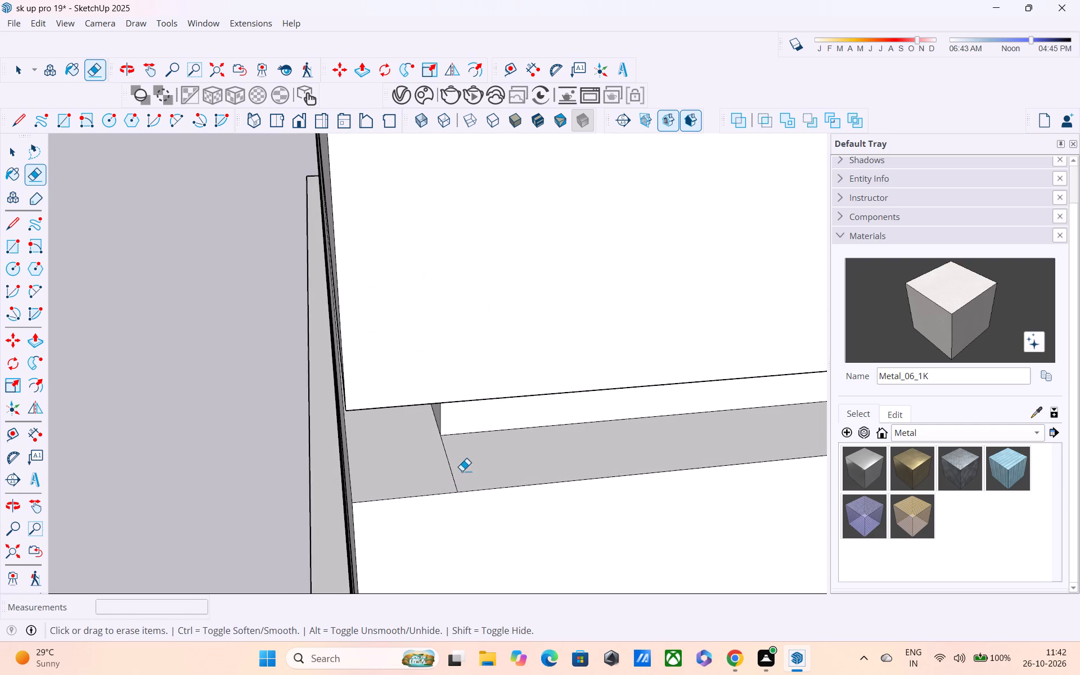
drag(462, 471, 439, 476)
scroll(436, 466, down, 8)
shift+middle_drag(465, 568, 464, 673)
scroll(445, 430, down, 4)
middle_drag(479, 478, 507, 551)
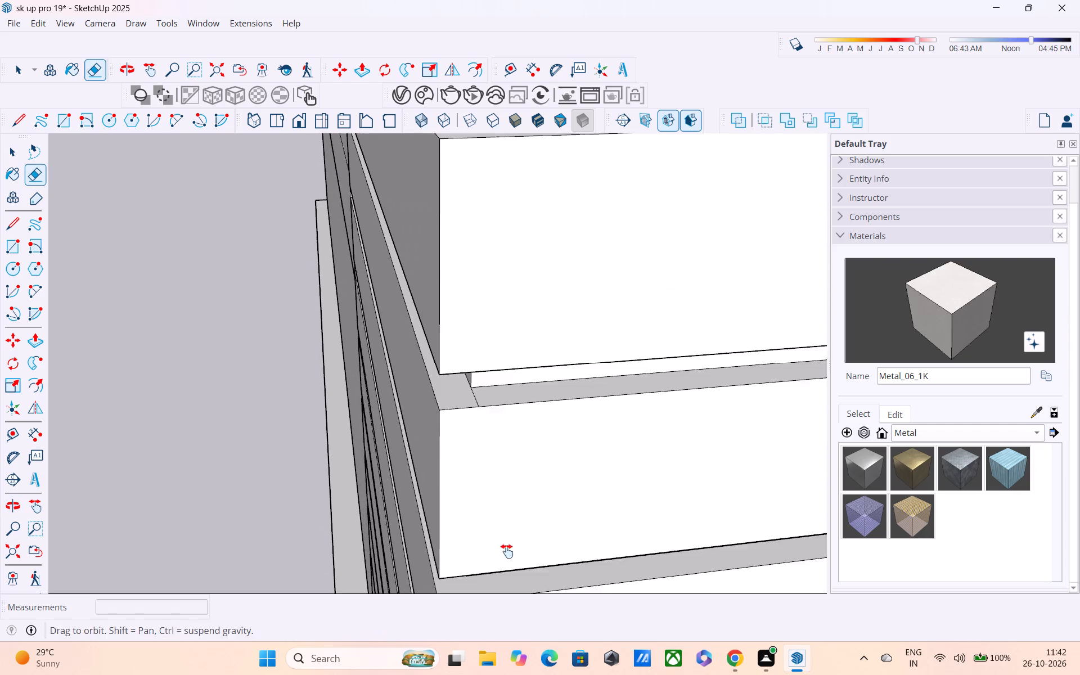
middle_drag(507, 551, 508, 580)
scroll(499, 440, up, 5)
drag(496, 439, 449, 445)
Examine the groove corners from the top groove down, and the whole front elevation of the house.
scroll(451, 443, down, 13)
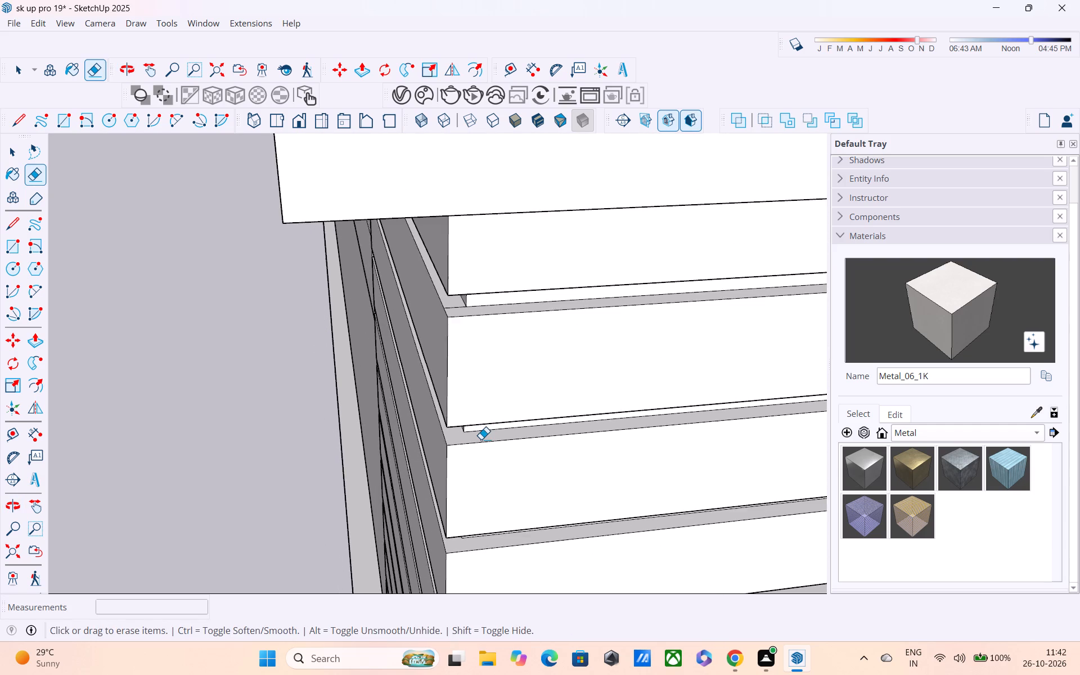
scroll(481, 439, down, 1)
shift+middle_drag(488, 465, 508, 589)
scroll(496, 449, down, 4)
middle_drag(496, 455, 520, 326)
shift+scroll(520, 325, down, 5)
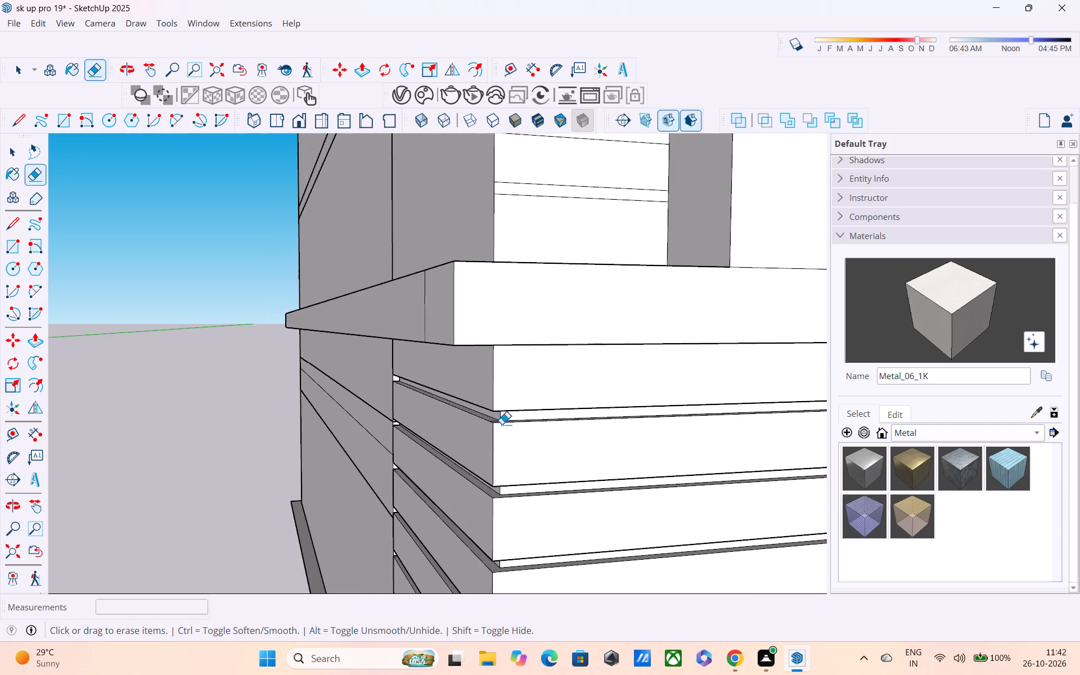
middle_drag(500, 427, 570, 357)
scroll(463, 490, up, 10)
middle_drag(554, 536, 549, 546)
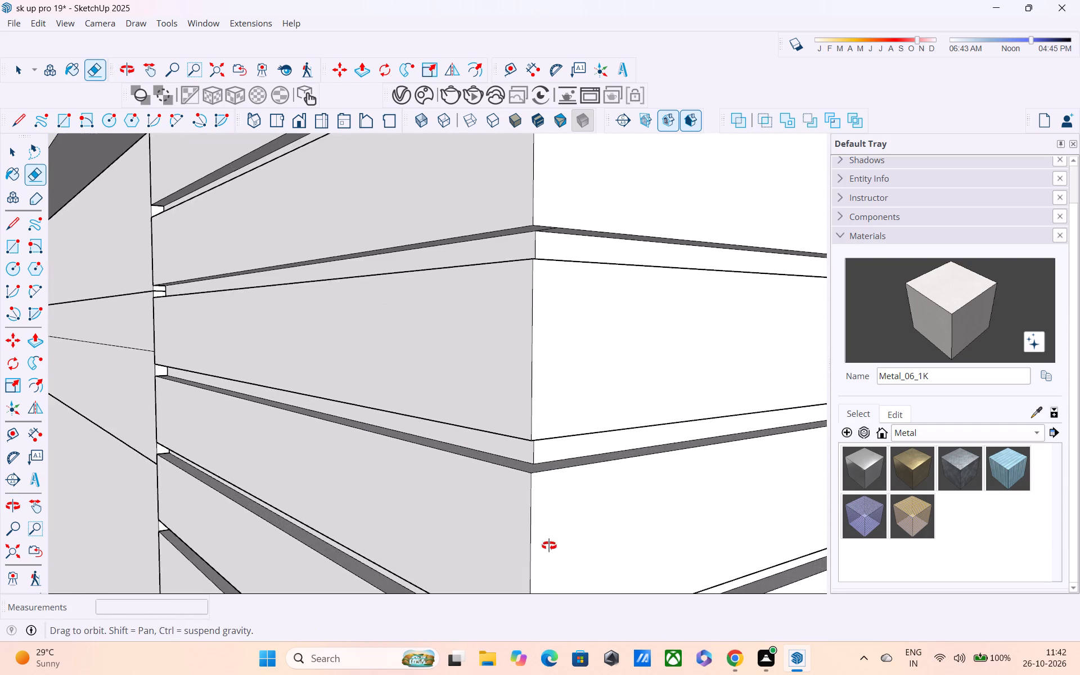
middle_drag(549, 546, 344, 467)
scroll(361, 439, down, 11)
middle_drag(436, 466, 469, 529)
scroll(463, 523, down, 1)
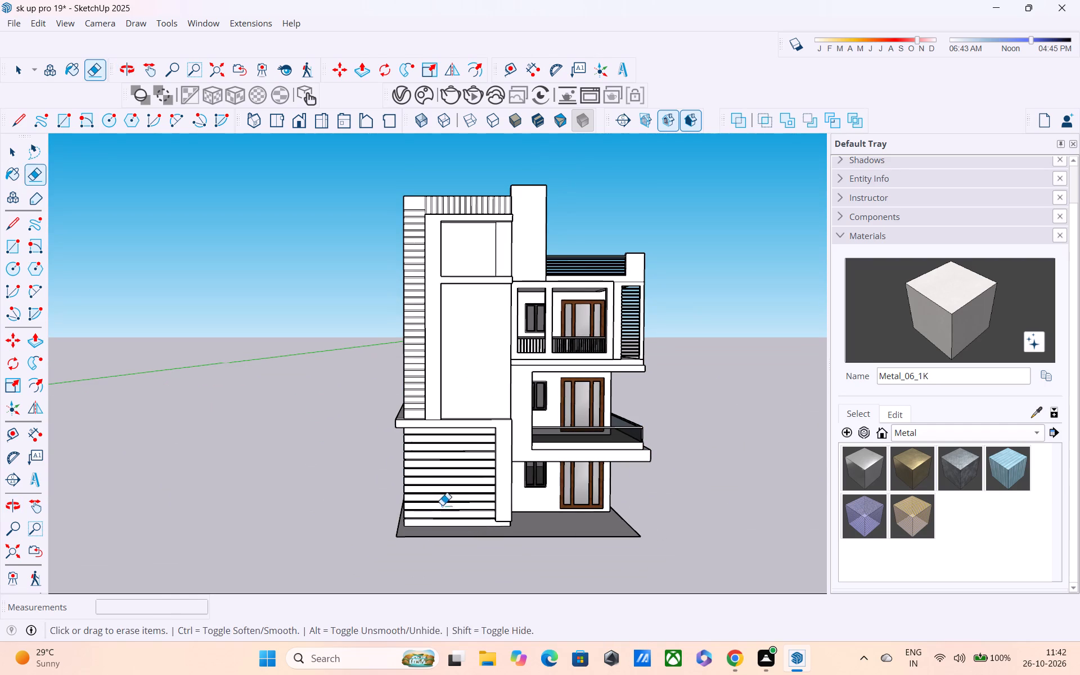
key(space)
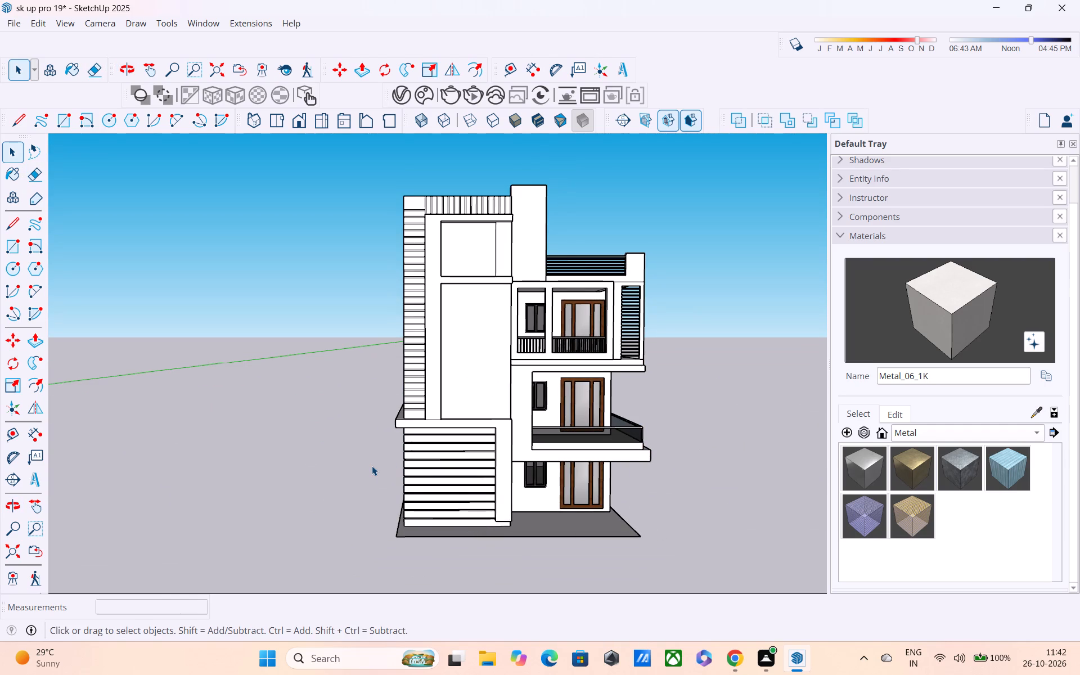
Draw a vertical rectangle about 4' 10" by 15' 3" on the tall recessed panel of the front tower.
scroll(540, 368, up, 3)
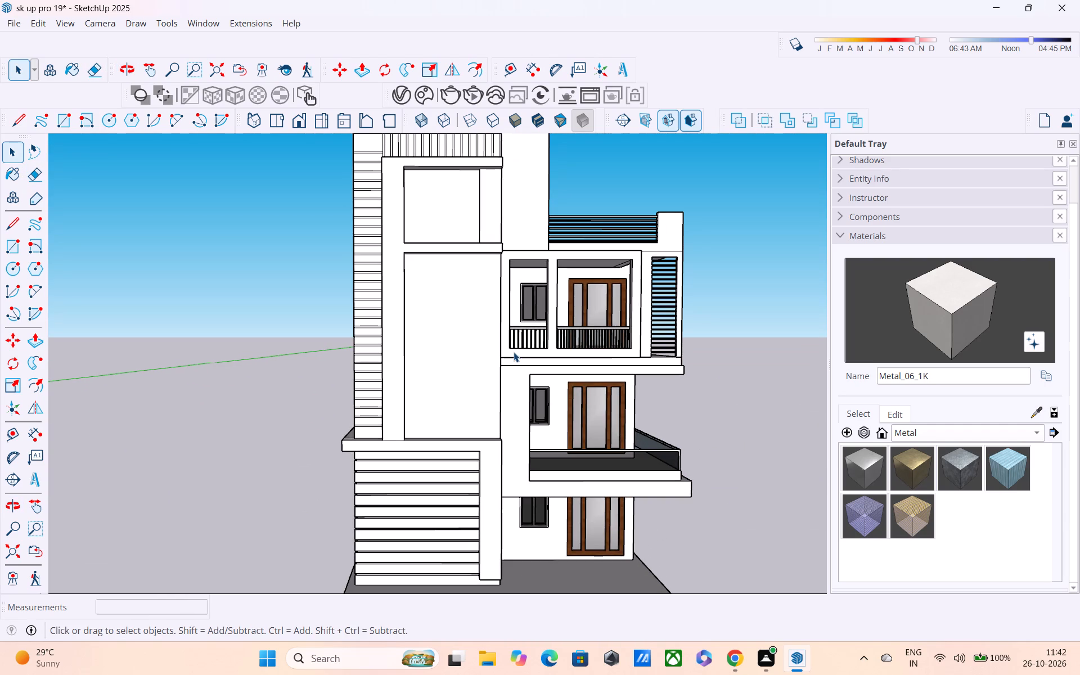
key(r)
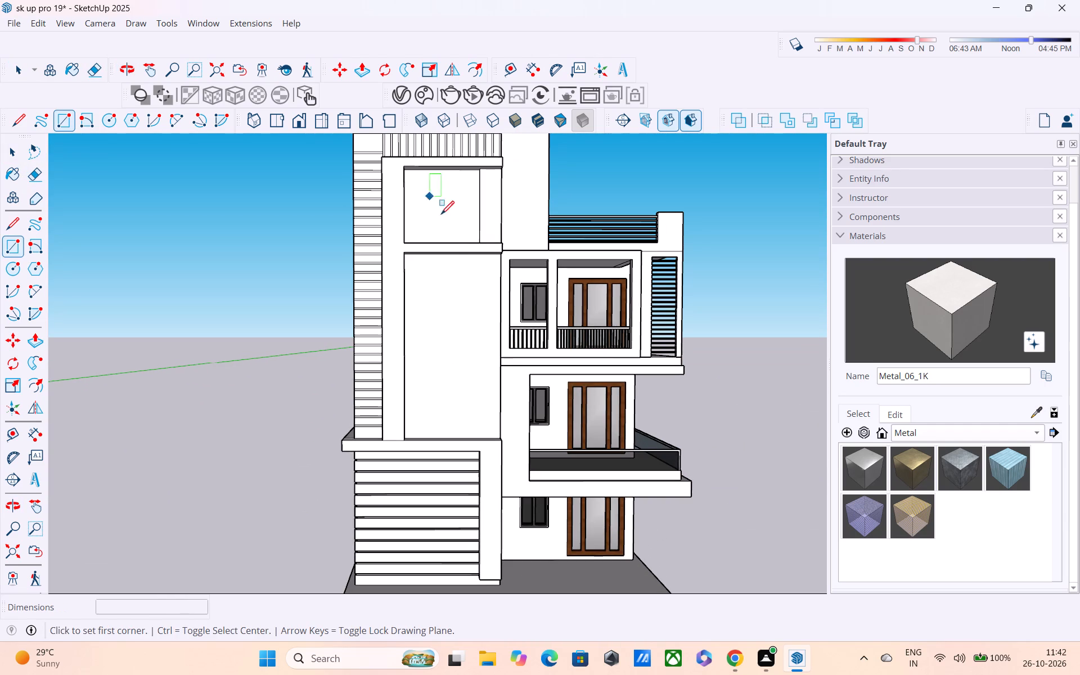
scroll(444, 304, up, 4)
middle_drag(444, 273, 453, 222)
scroll(452, 258, up, 5)
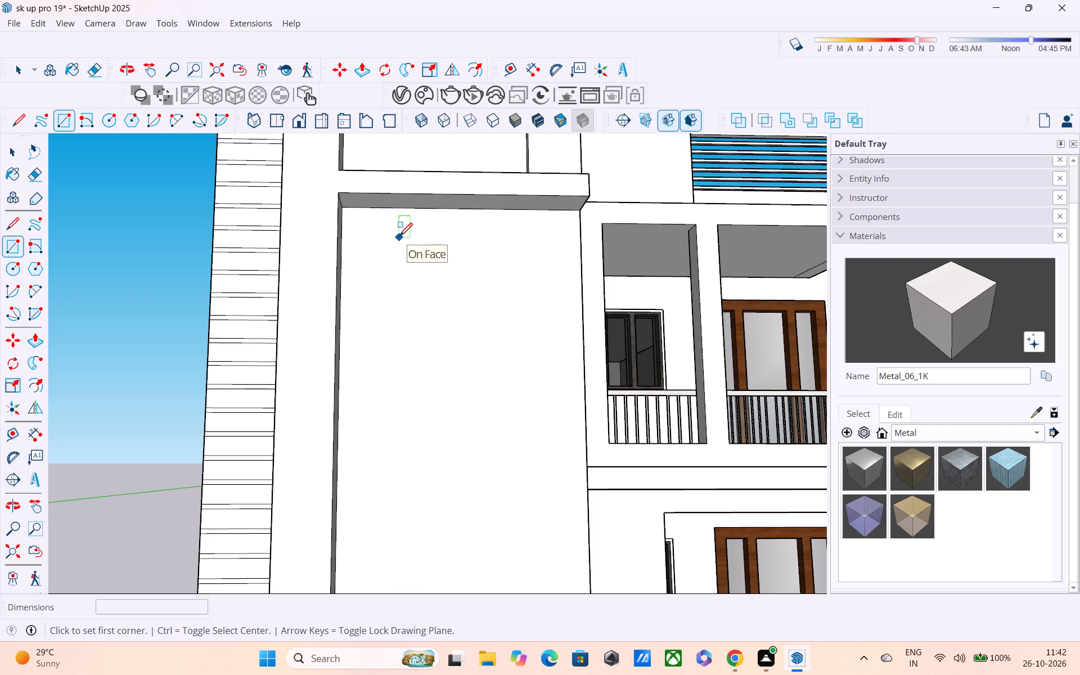
click(398, 236)
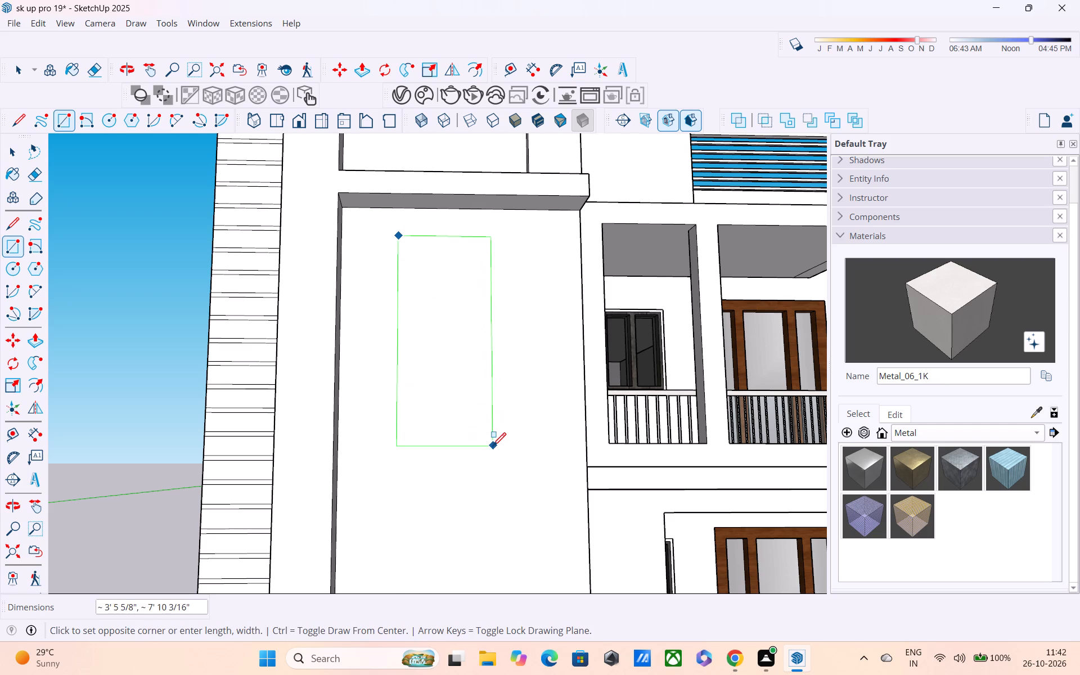
shift+middle_drag(512, 518, 501, 312)
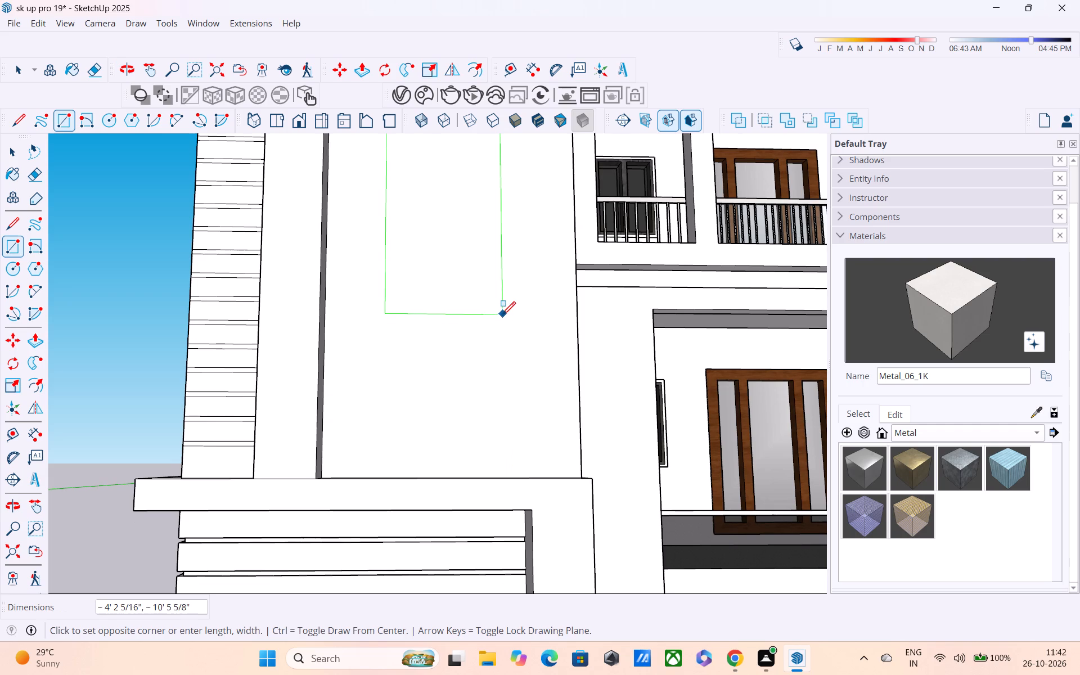
middle_drag(502, 329, 489, 449)
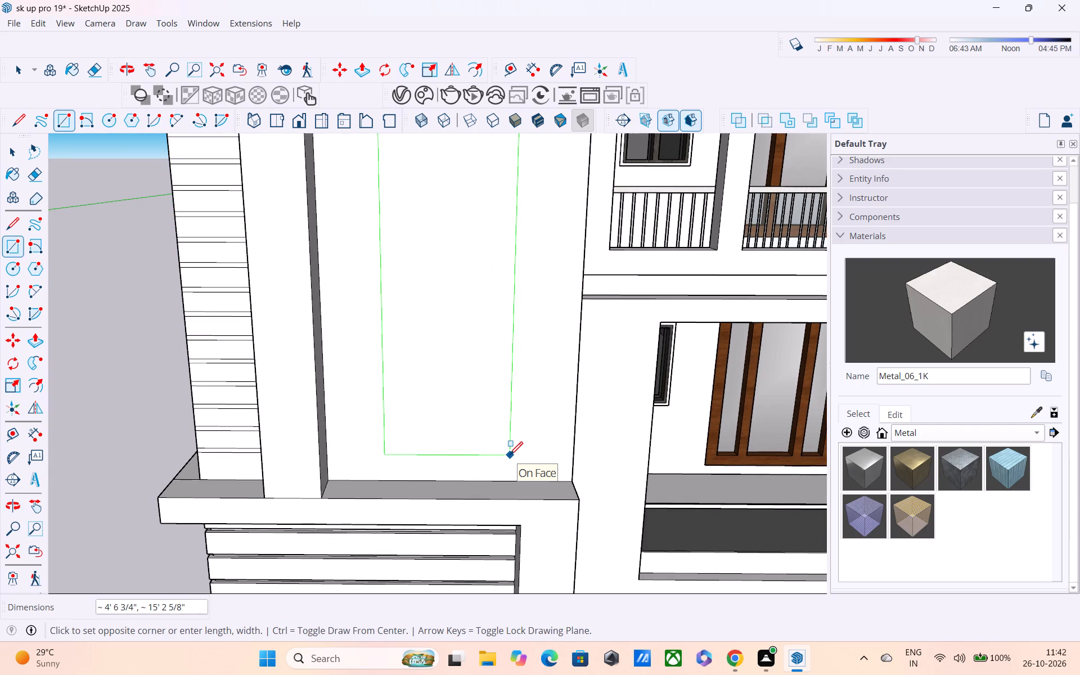
click(518, 456)
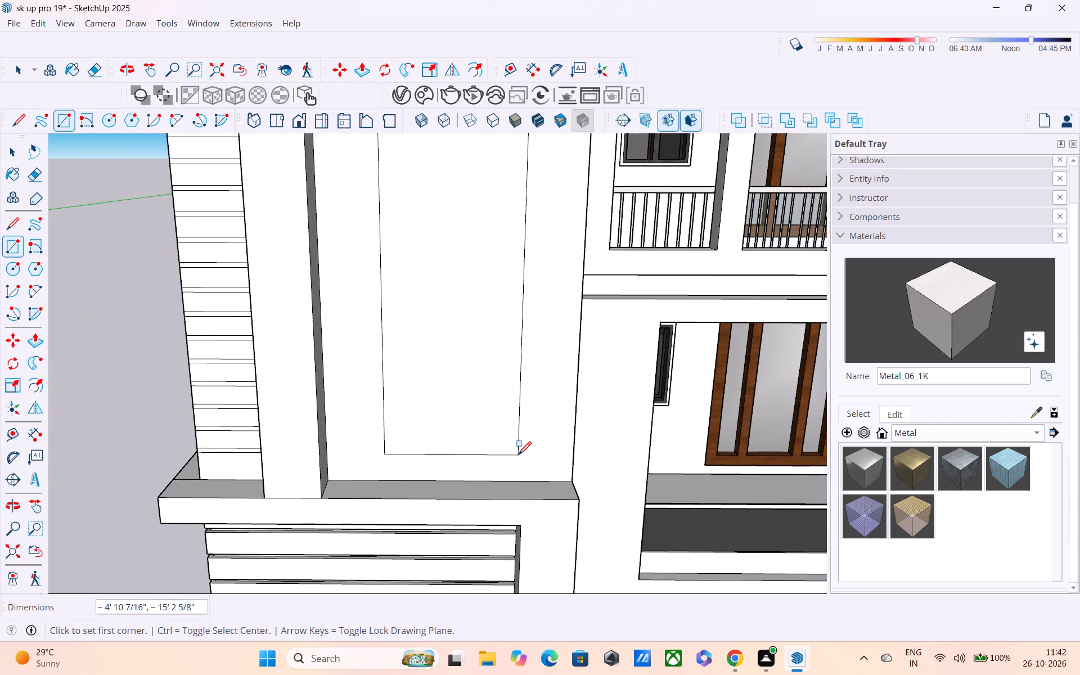
Offset the tall rectangle's outline inward by 4" to form a frame border.
key(f)
click(488, 407)
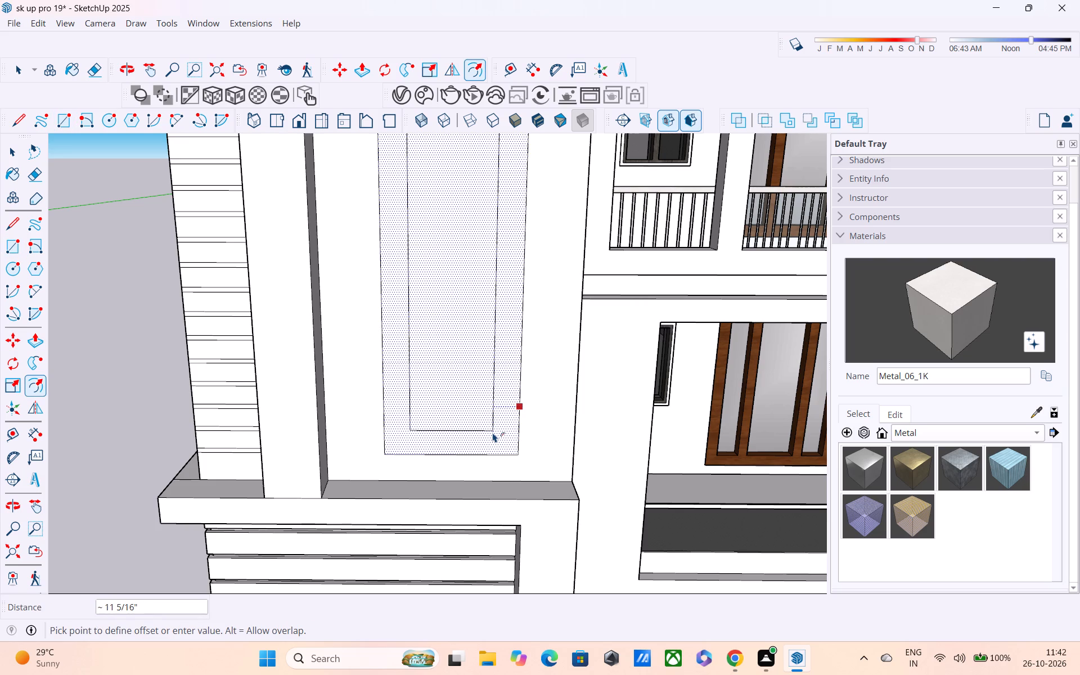
text(4")
key(Return)
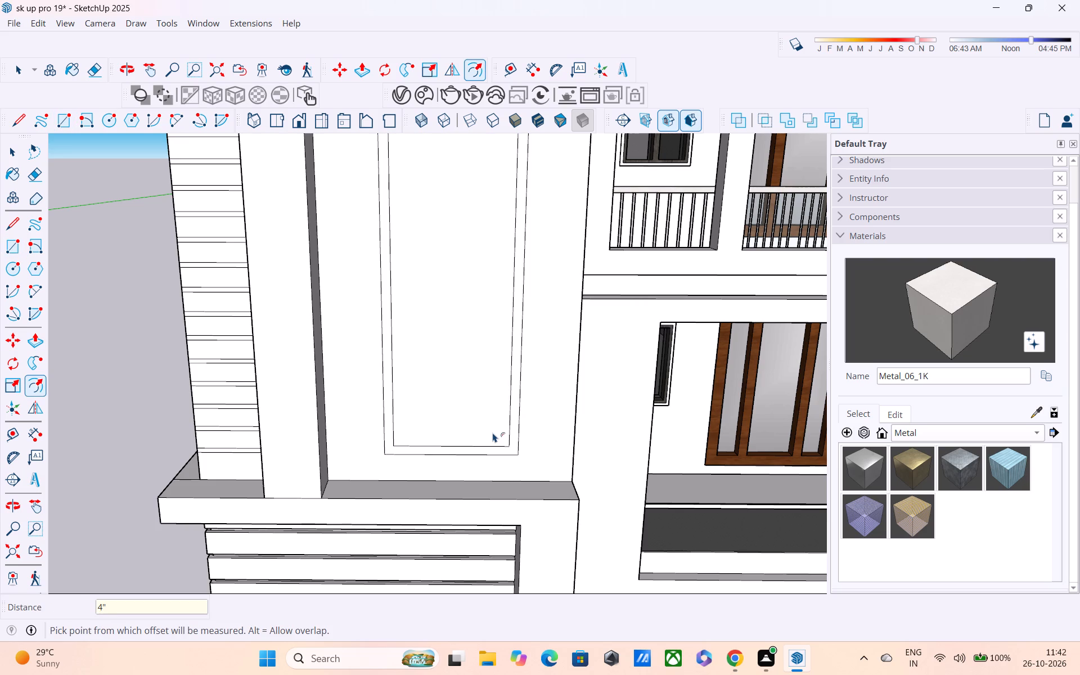
Set the inward offset of the tall rectangle's outline to 5".
text(5")
key(Return)
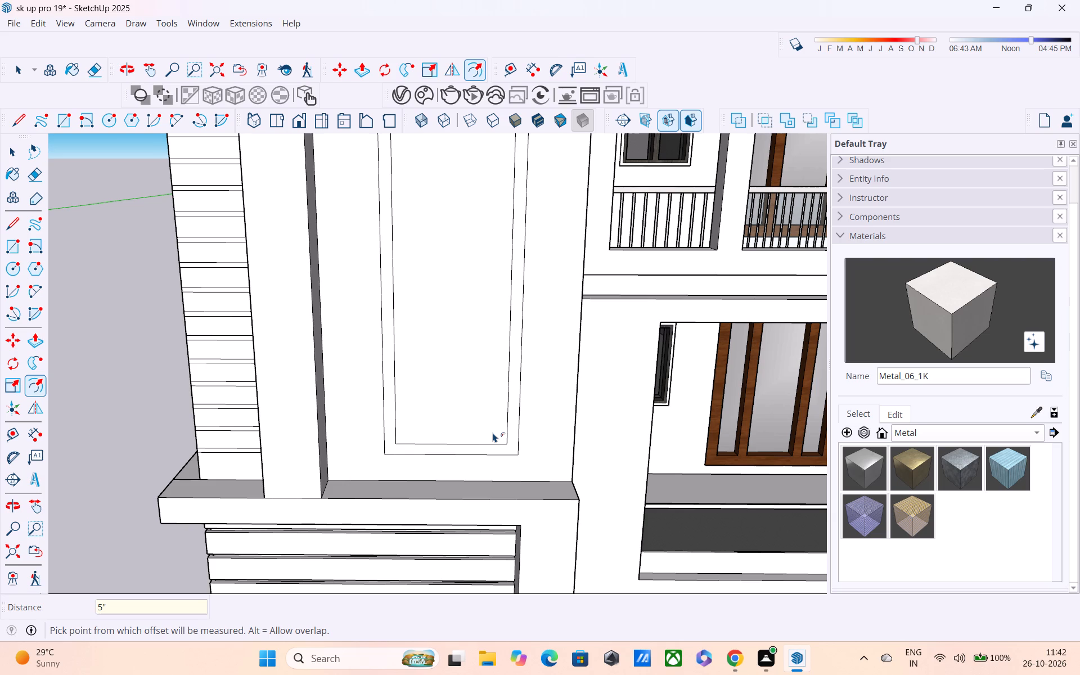
Push the inner tall rectangle 9" through the tower's recessed panel to cut the opening.
scroll(493, 433, down, 7)
middle_drag(498, 407, 501, 291)
scroll(488, 304, up, 4)
middle_drag(479, 313, 456, 349)
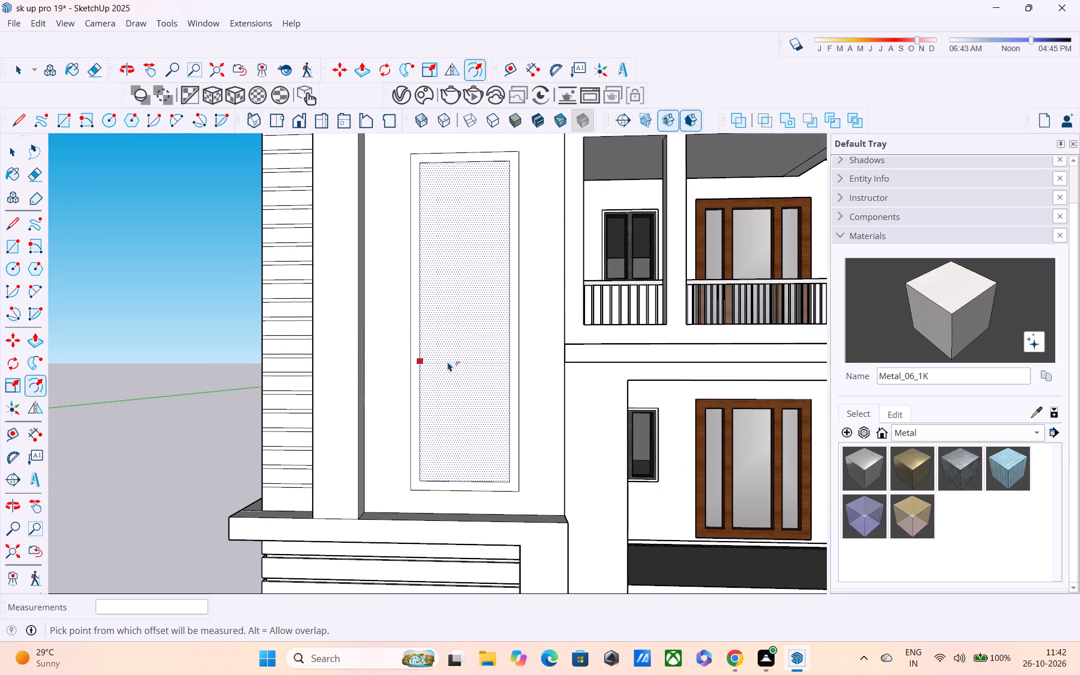
key(space)
key(p)
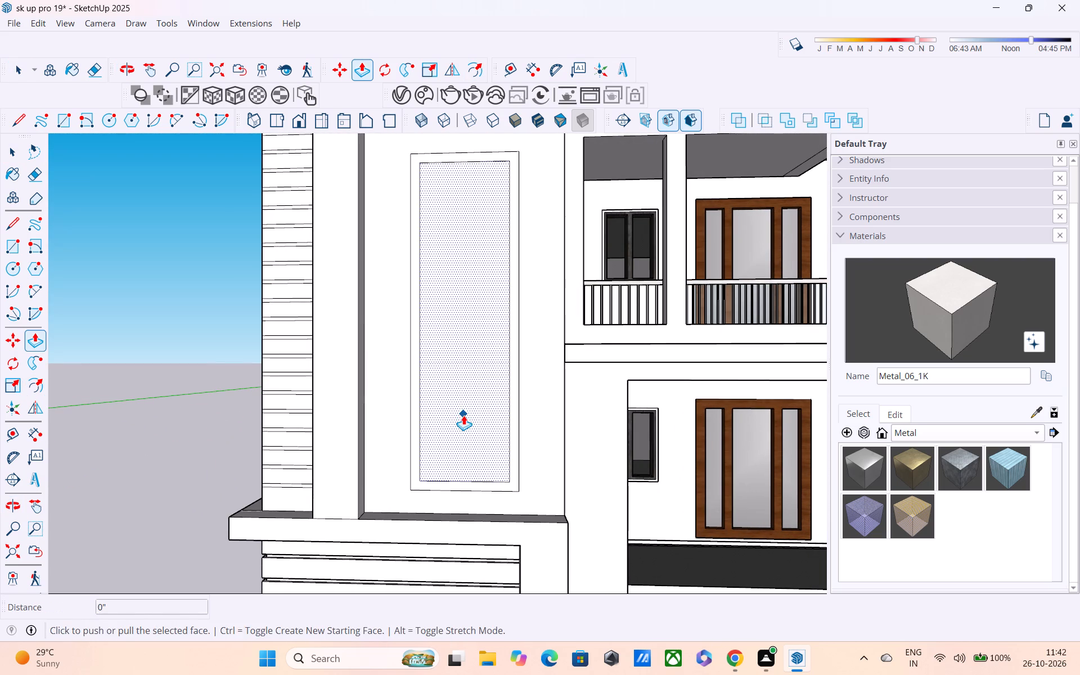
click(463, 415)
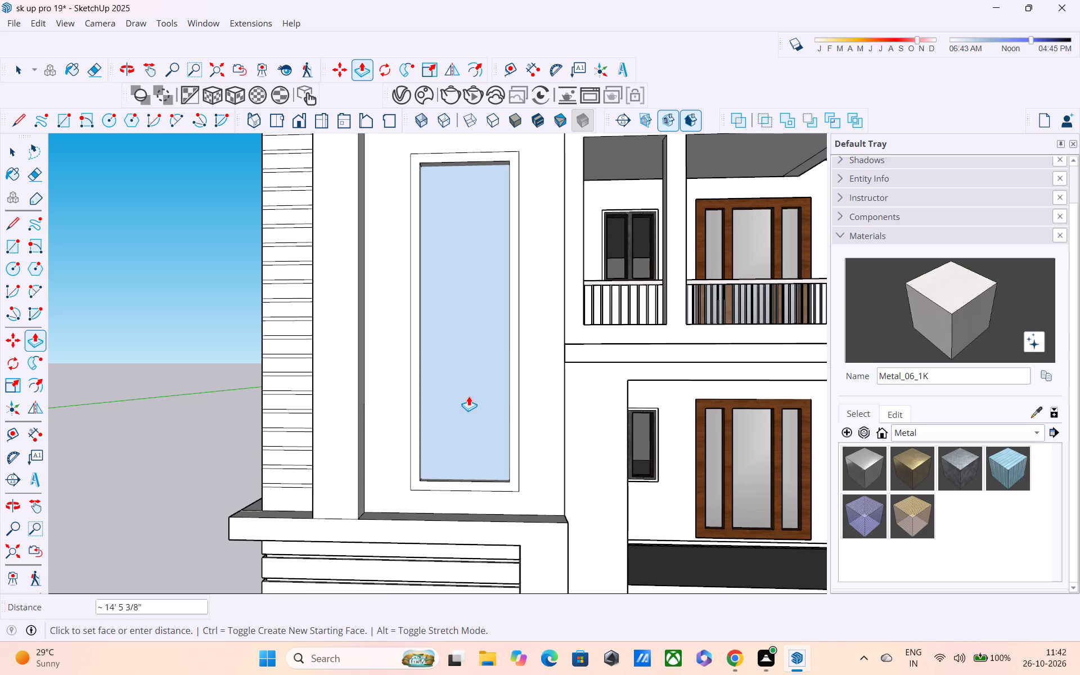
click(474, 380)
middle_drag(481, 394, 280, 433)
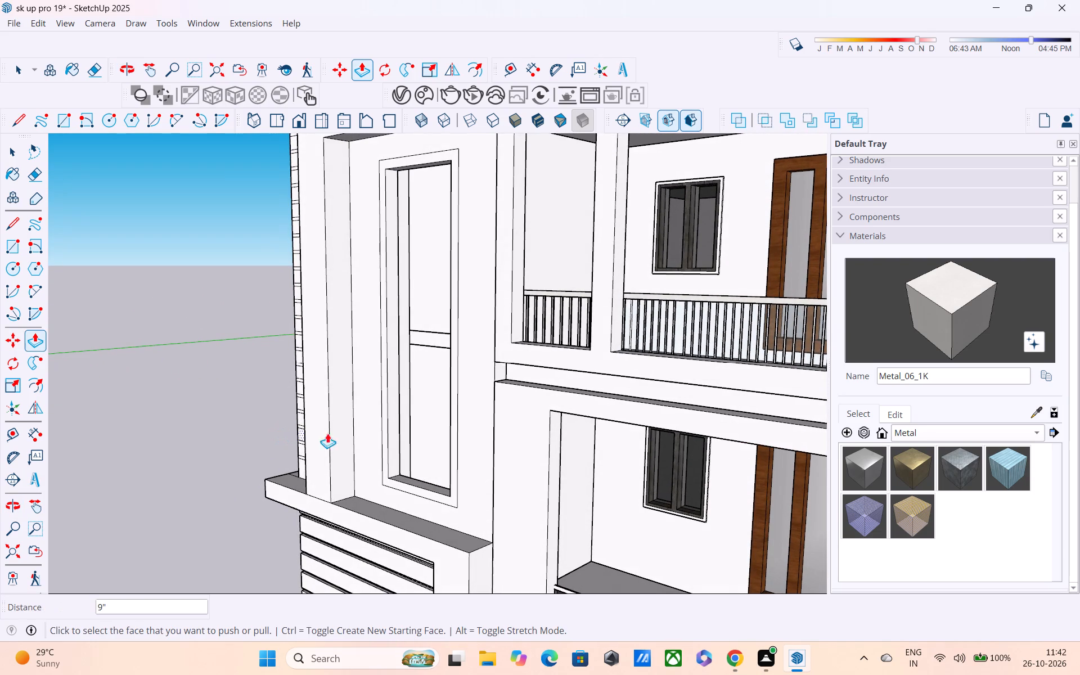
Draw a rectangle filling the tall opening midway through its wall depth, from the upper corner to the opposite lower corner.
key(r)
scroll(421, 203, up, 3)
middle_drag(400, 173, 368, 146)
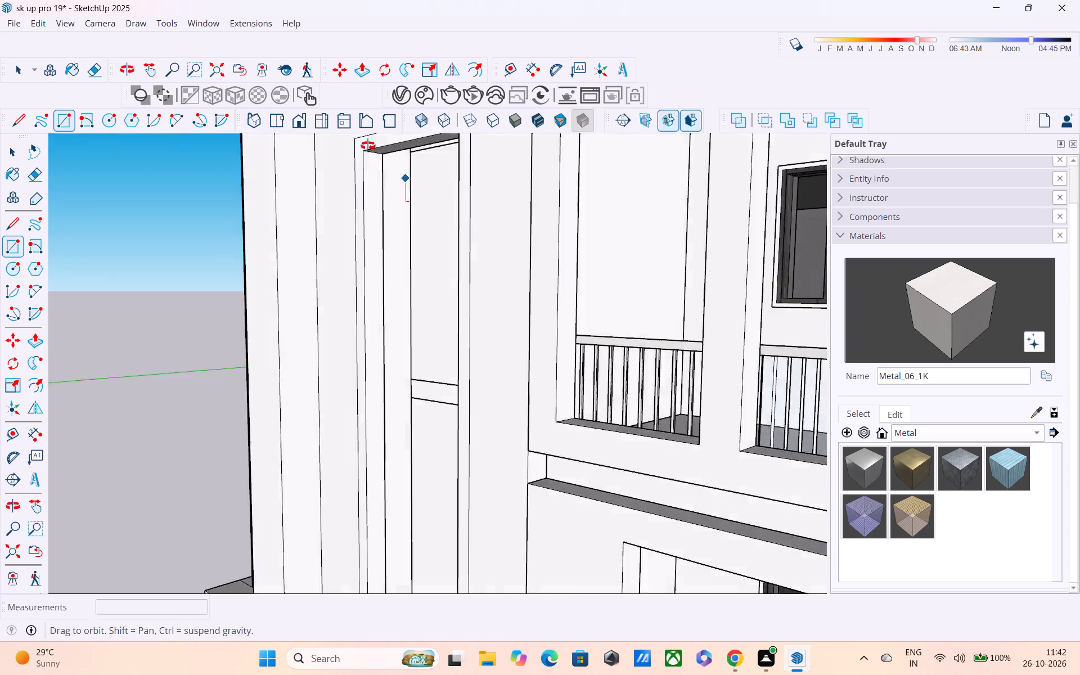
middle_drag(368, 146, 308, 93)
click(352, 151)
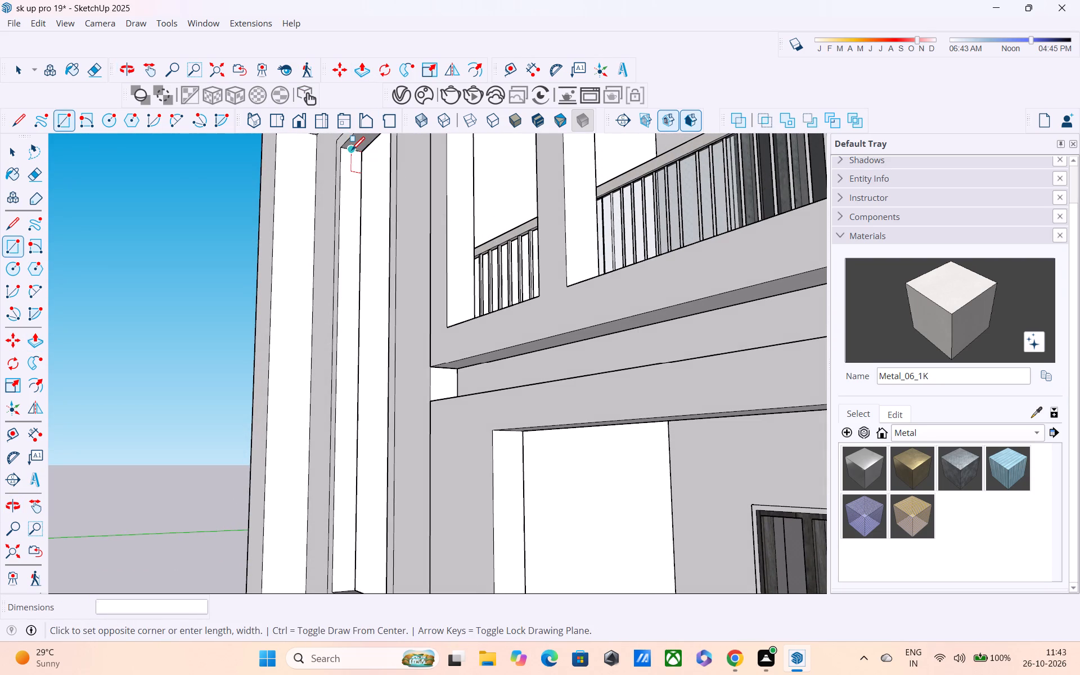
shift+middle_drag(343, 380, 251, 274)
middle_drag(265, 305, 234, 196)
middle_drag(212, 226, 538, 339)
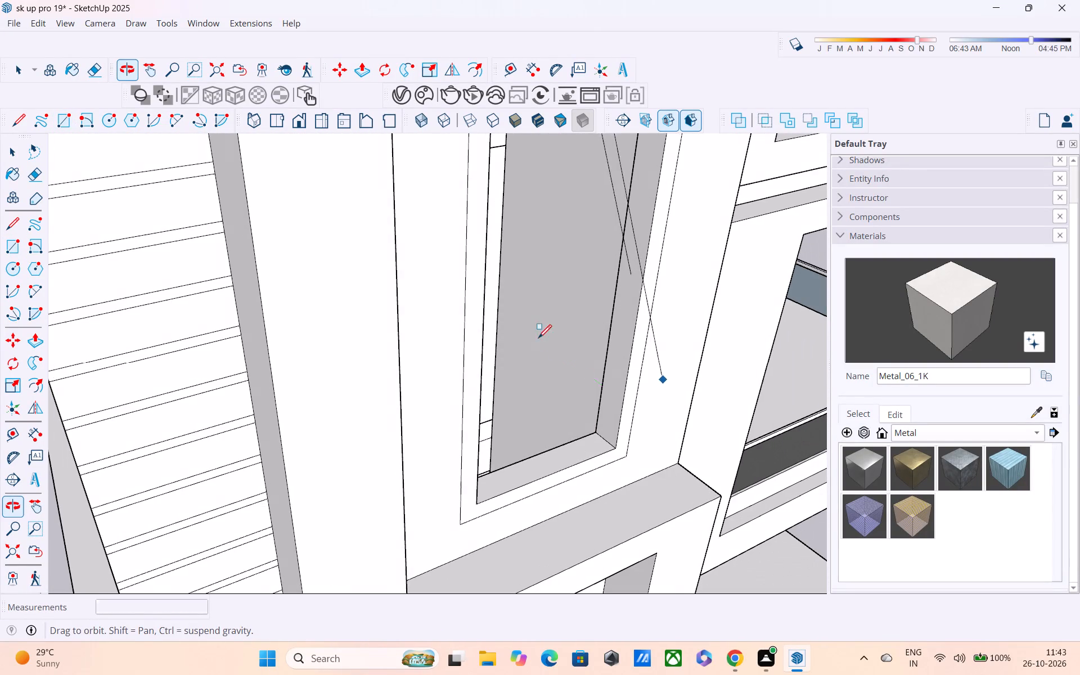
click(605, 444)
middle_drag(587, 446, 408, 251)
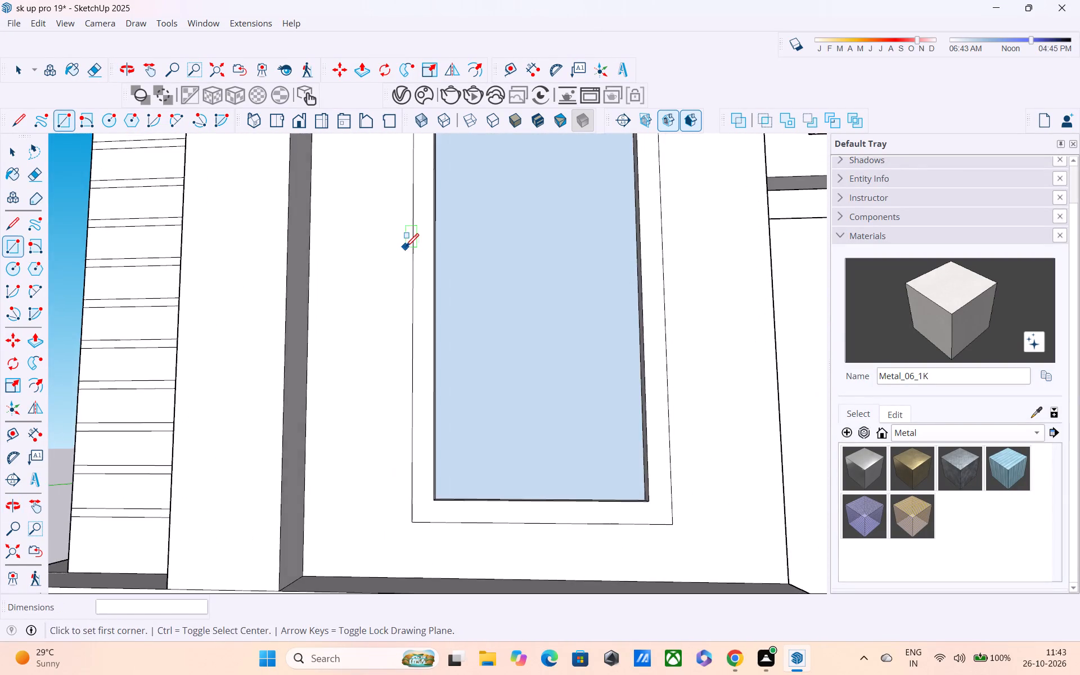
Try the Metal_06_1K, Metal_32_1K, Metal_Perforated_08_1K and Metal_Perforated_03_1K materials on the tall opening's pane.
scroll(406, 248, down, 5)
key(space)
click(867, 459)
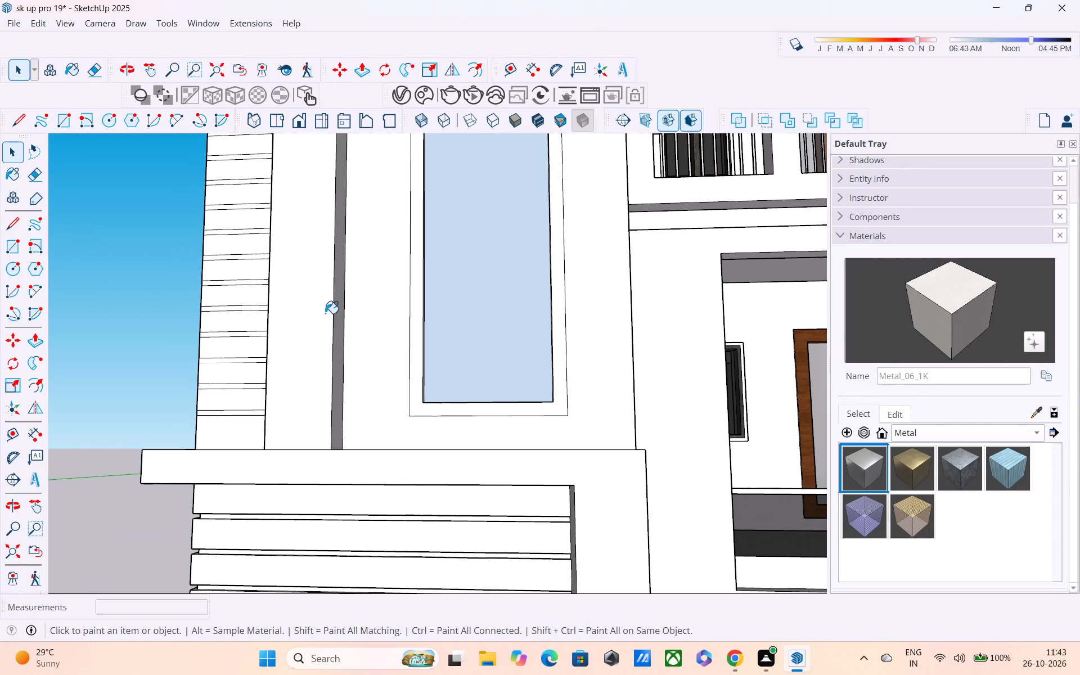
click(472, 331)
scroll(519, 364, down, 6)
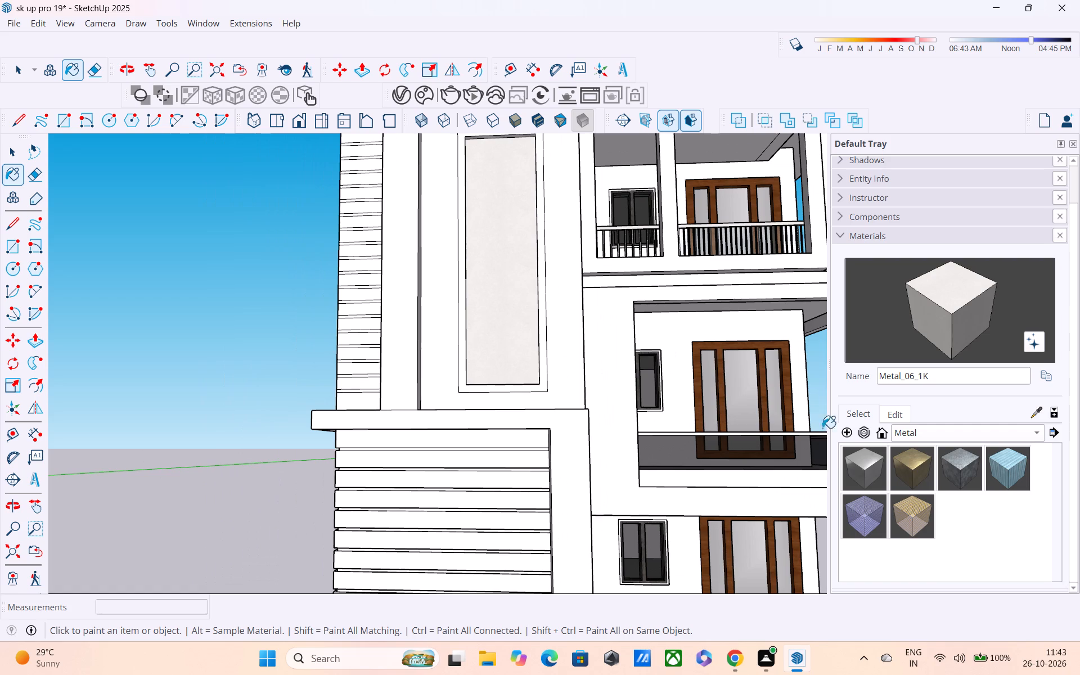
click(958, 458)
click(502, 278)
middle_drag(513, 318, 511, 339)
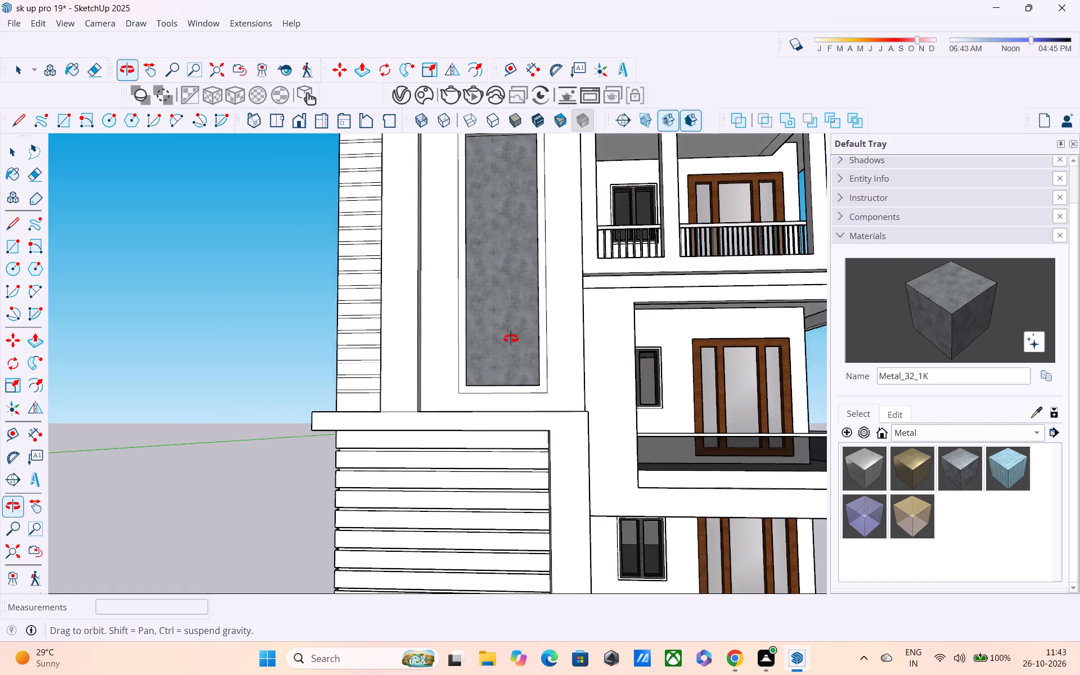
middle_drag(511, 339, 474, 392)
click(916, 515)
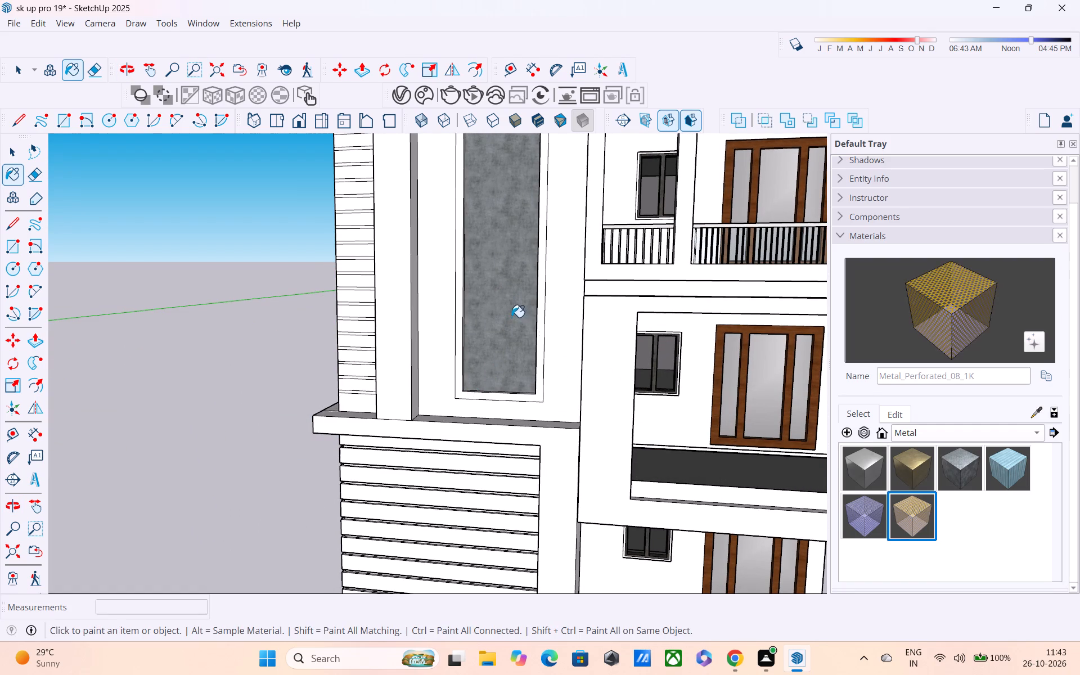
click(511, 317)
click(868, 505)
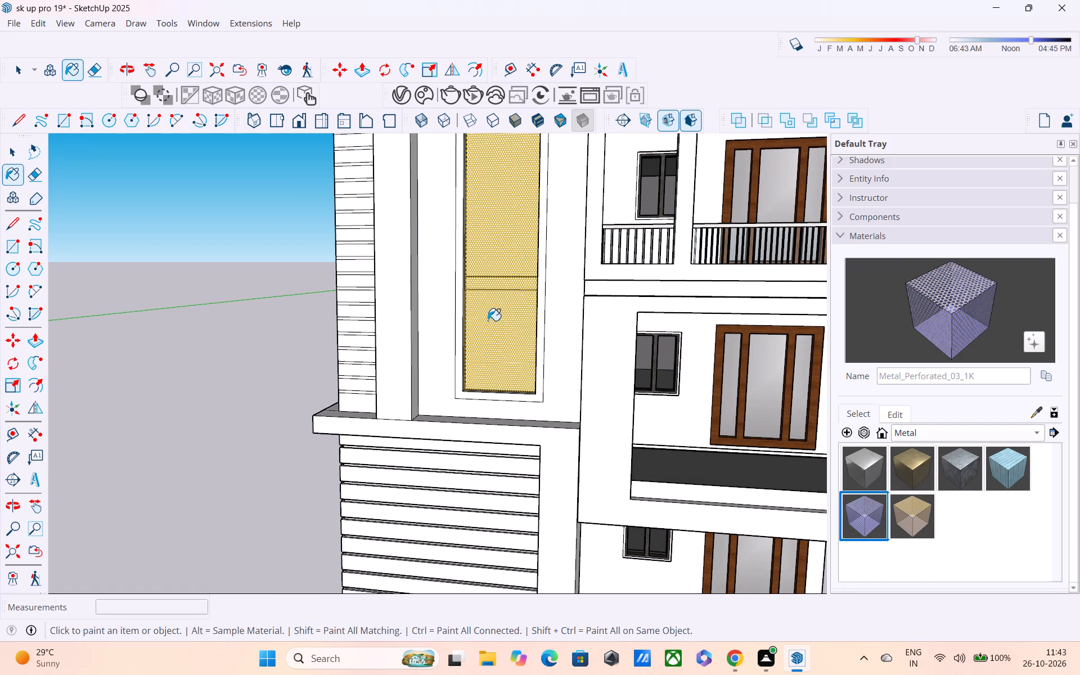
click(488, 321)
Paint the tall opening's pane with Glass_Mirror_01 from the Glass materials.
click(970, 437)
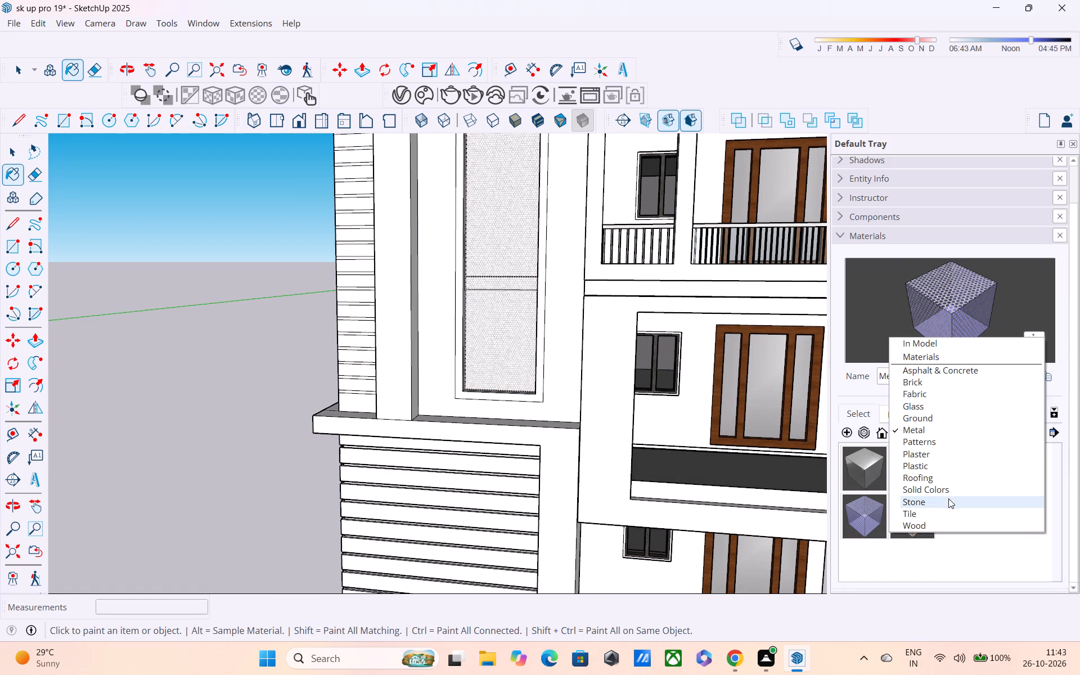
click(920, 406)
click(914, 474)
click(517, 344)
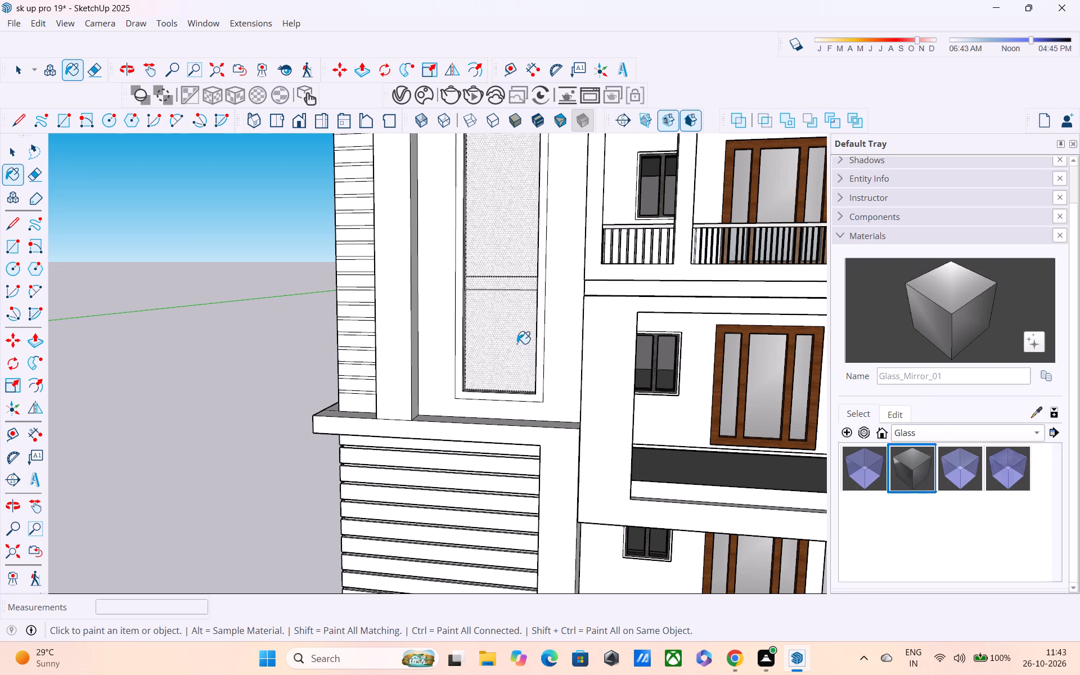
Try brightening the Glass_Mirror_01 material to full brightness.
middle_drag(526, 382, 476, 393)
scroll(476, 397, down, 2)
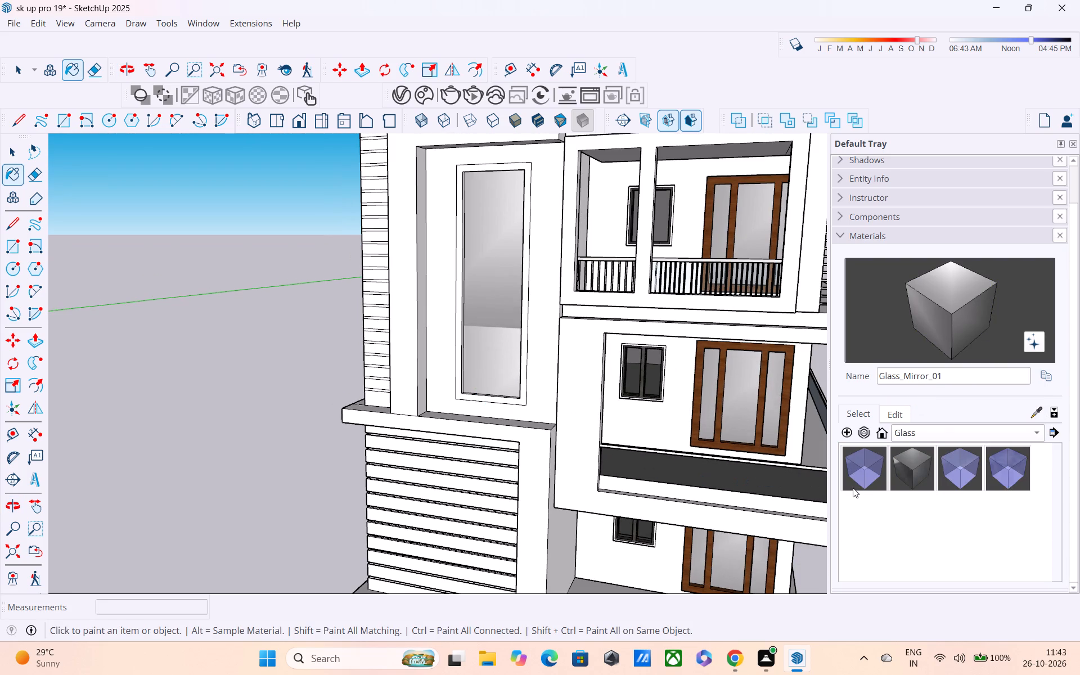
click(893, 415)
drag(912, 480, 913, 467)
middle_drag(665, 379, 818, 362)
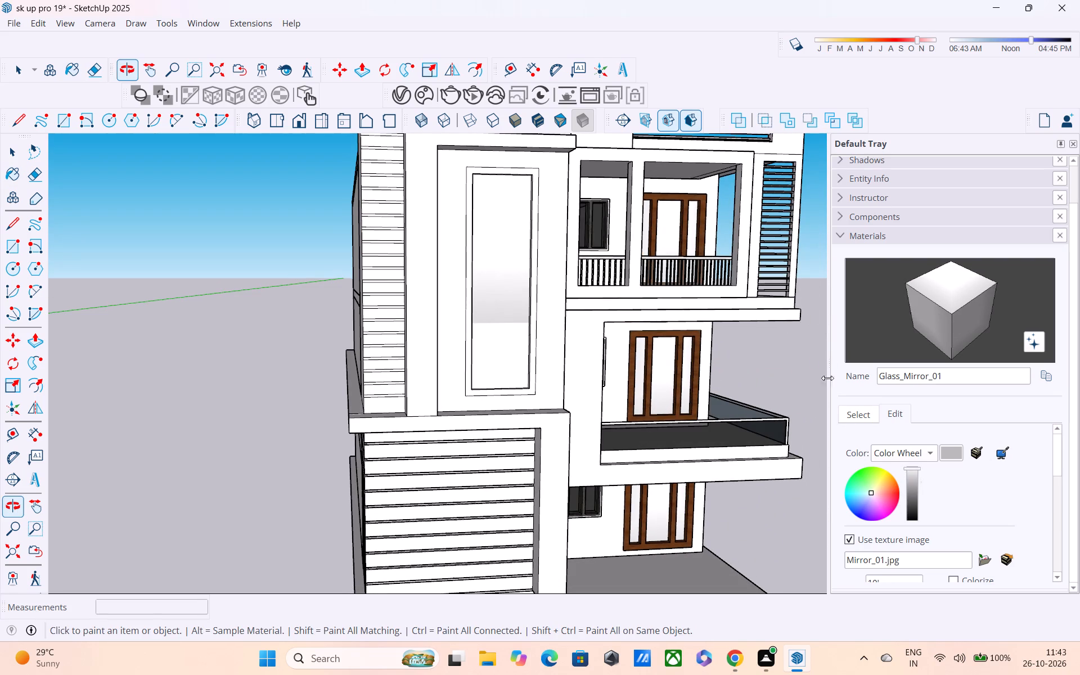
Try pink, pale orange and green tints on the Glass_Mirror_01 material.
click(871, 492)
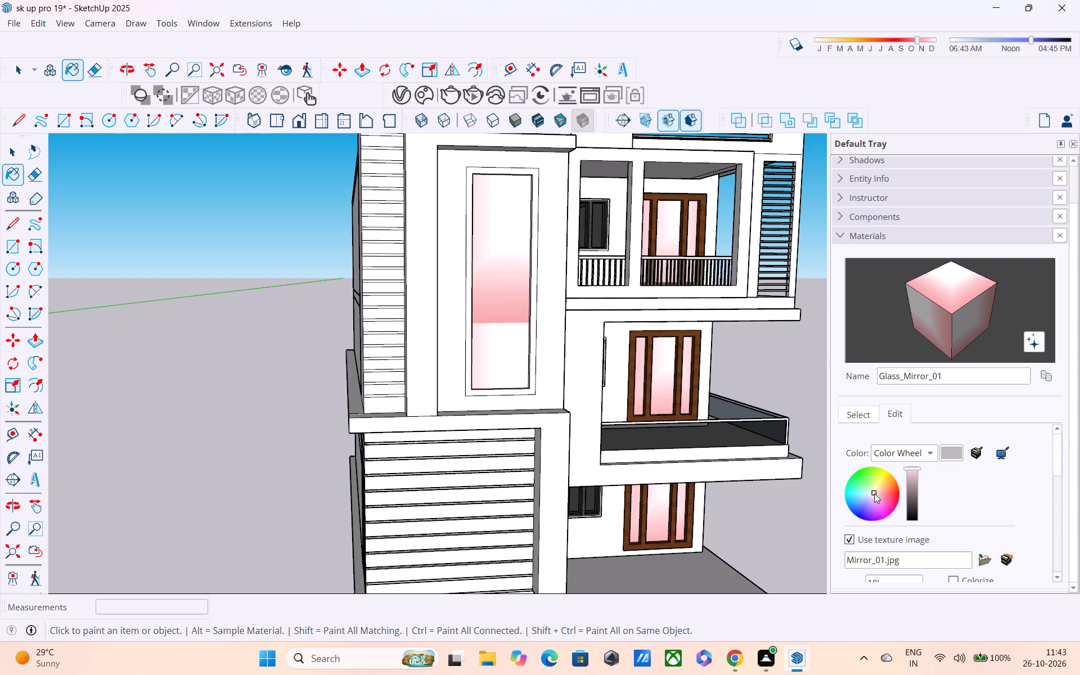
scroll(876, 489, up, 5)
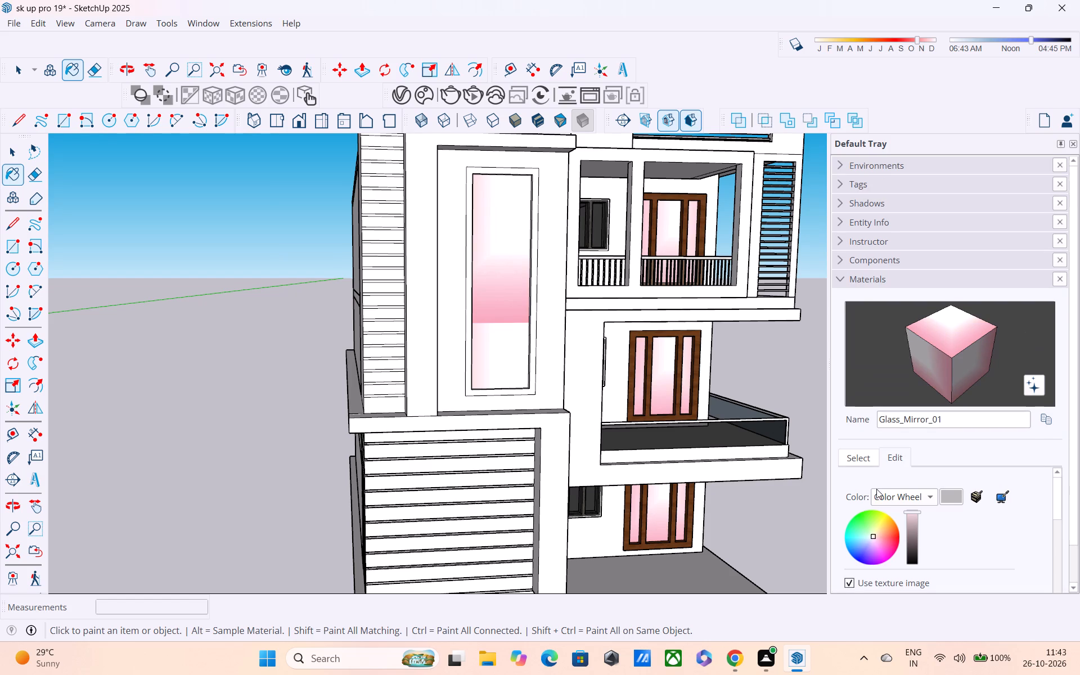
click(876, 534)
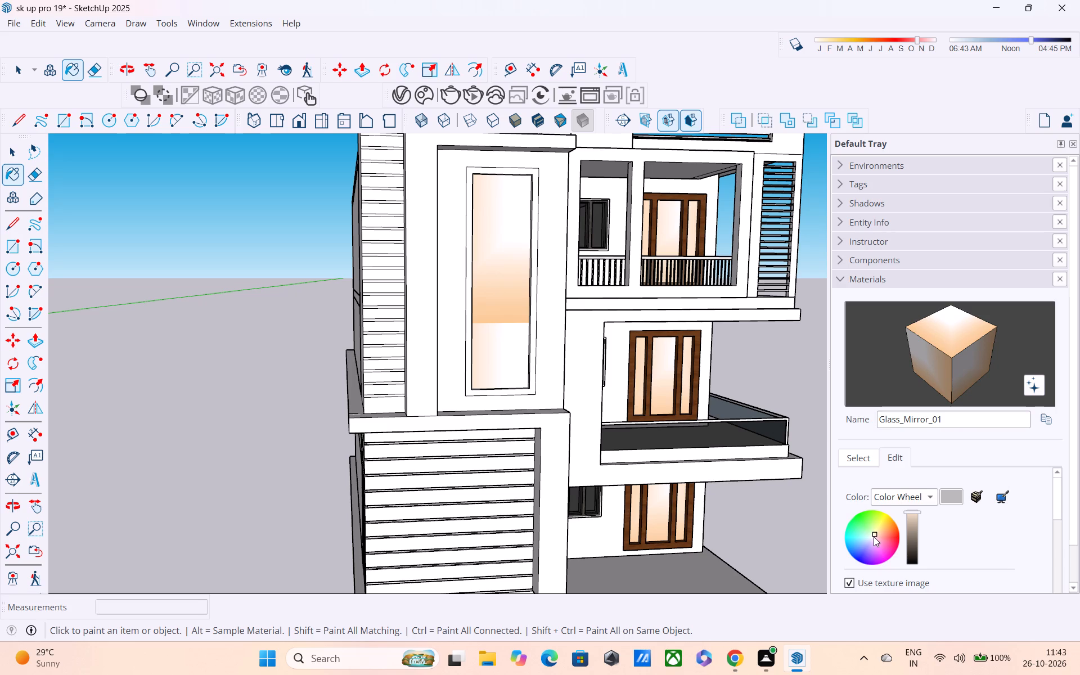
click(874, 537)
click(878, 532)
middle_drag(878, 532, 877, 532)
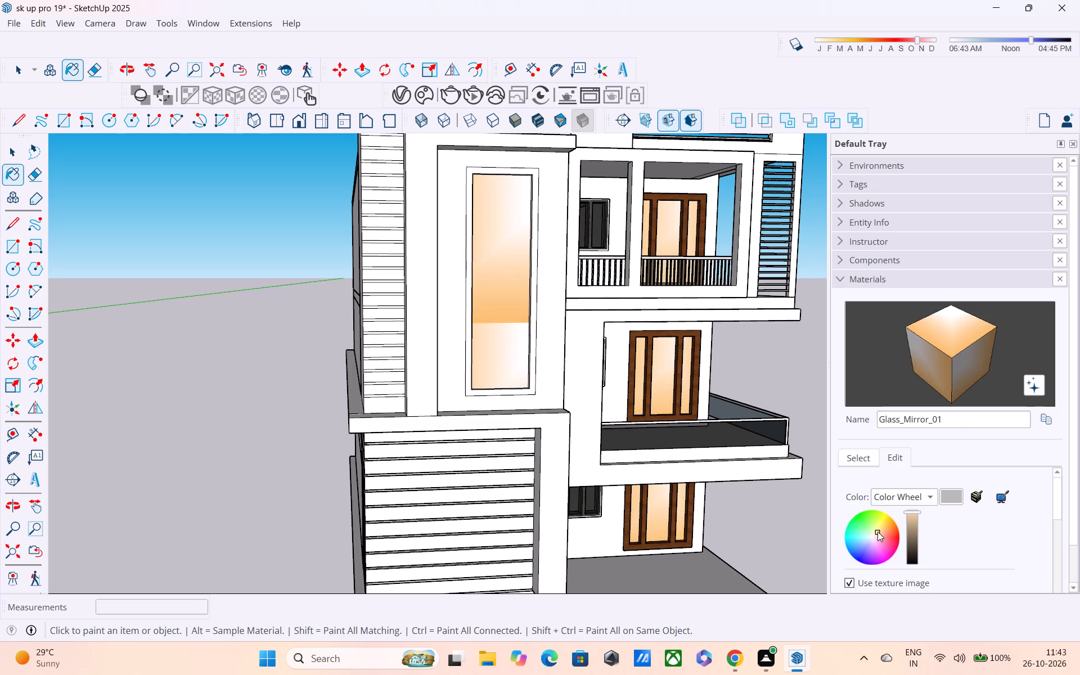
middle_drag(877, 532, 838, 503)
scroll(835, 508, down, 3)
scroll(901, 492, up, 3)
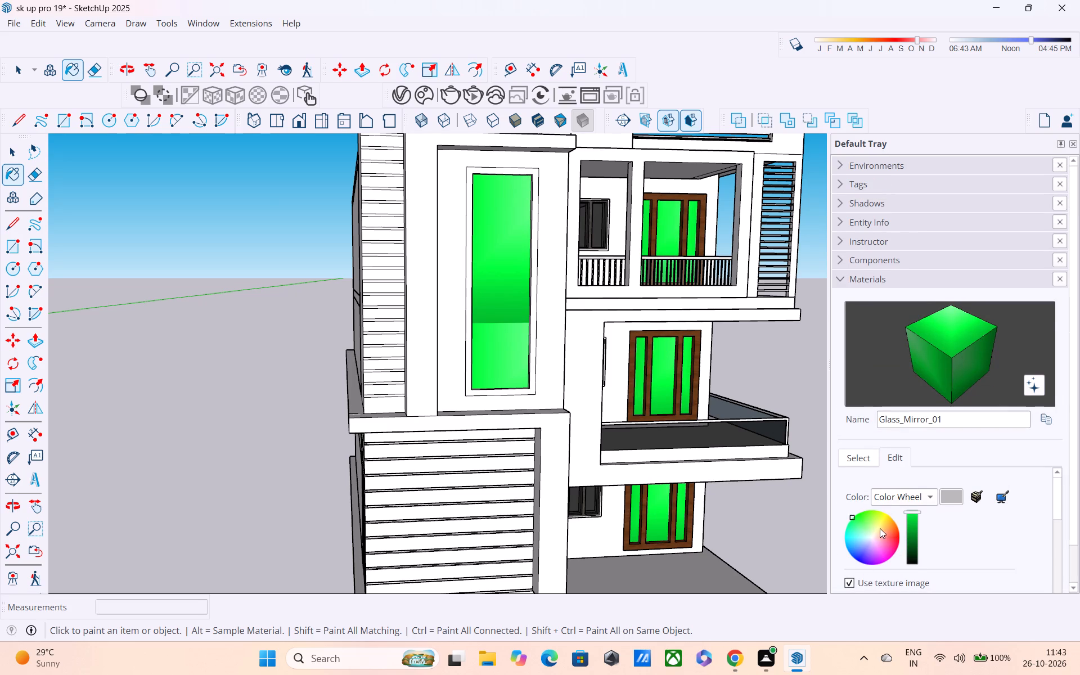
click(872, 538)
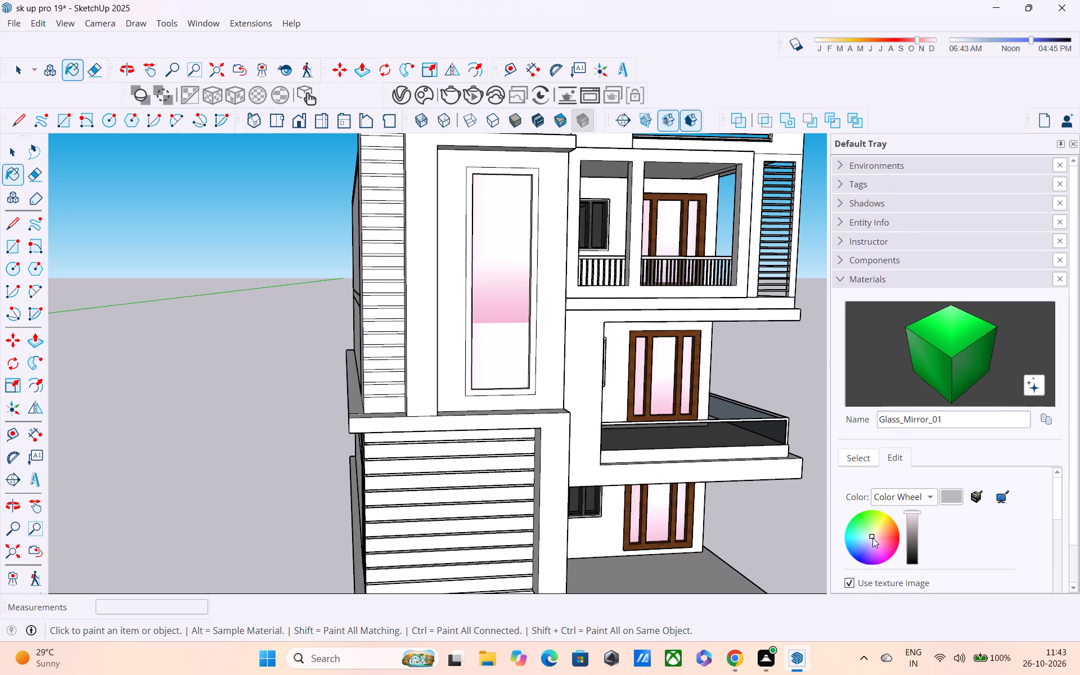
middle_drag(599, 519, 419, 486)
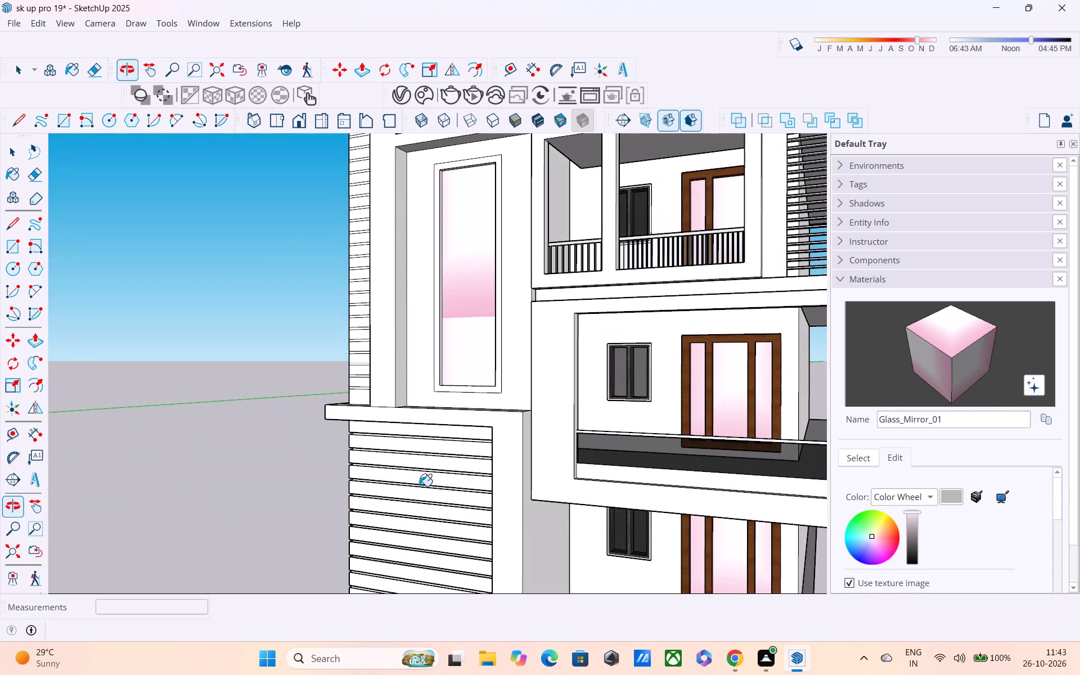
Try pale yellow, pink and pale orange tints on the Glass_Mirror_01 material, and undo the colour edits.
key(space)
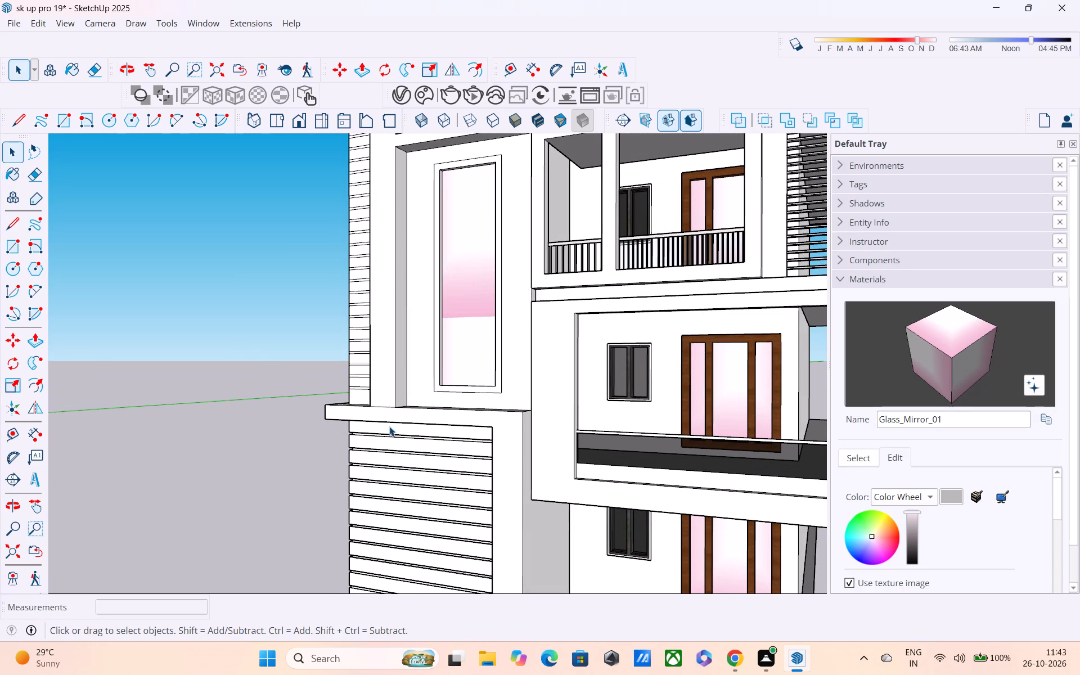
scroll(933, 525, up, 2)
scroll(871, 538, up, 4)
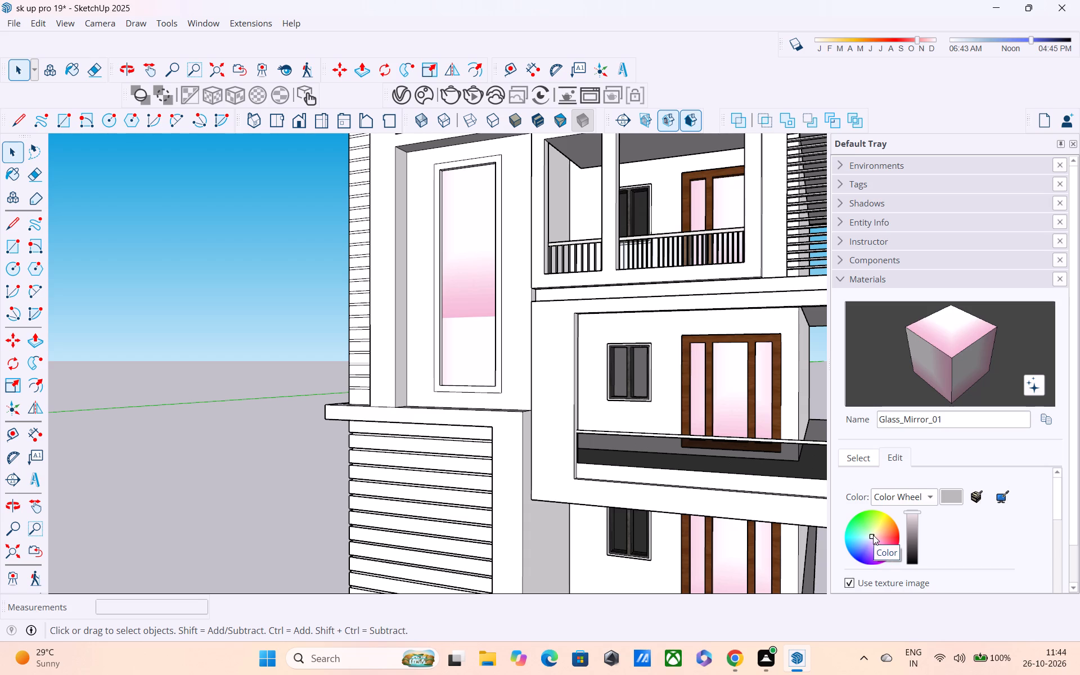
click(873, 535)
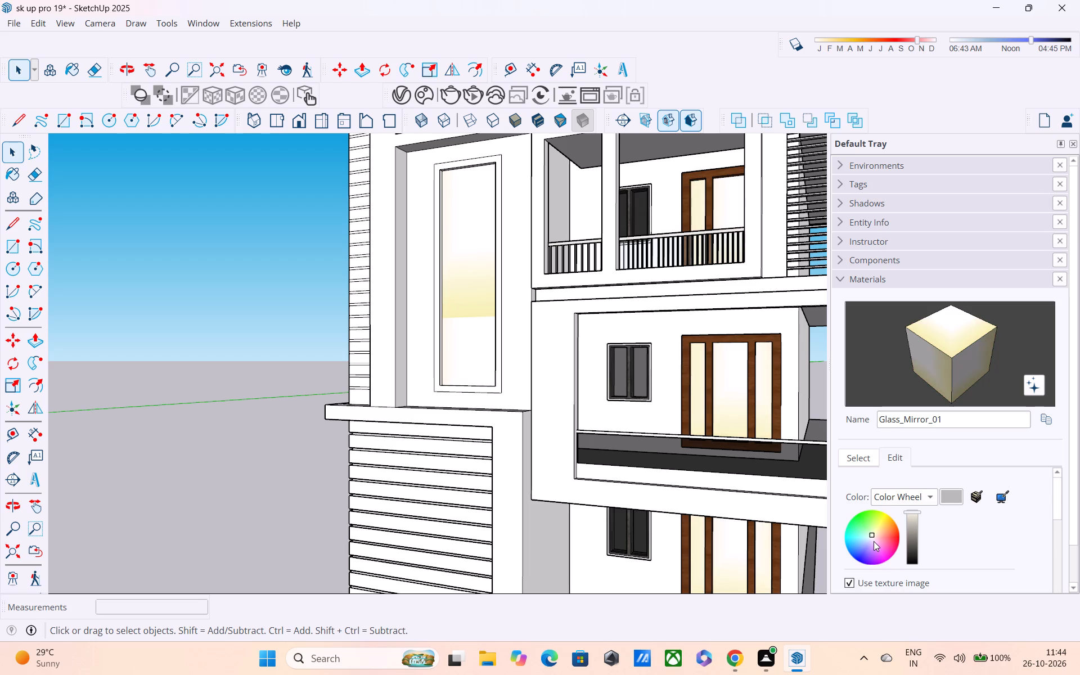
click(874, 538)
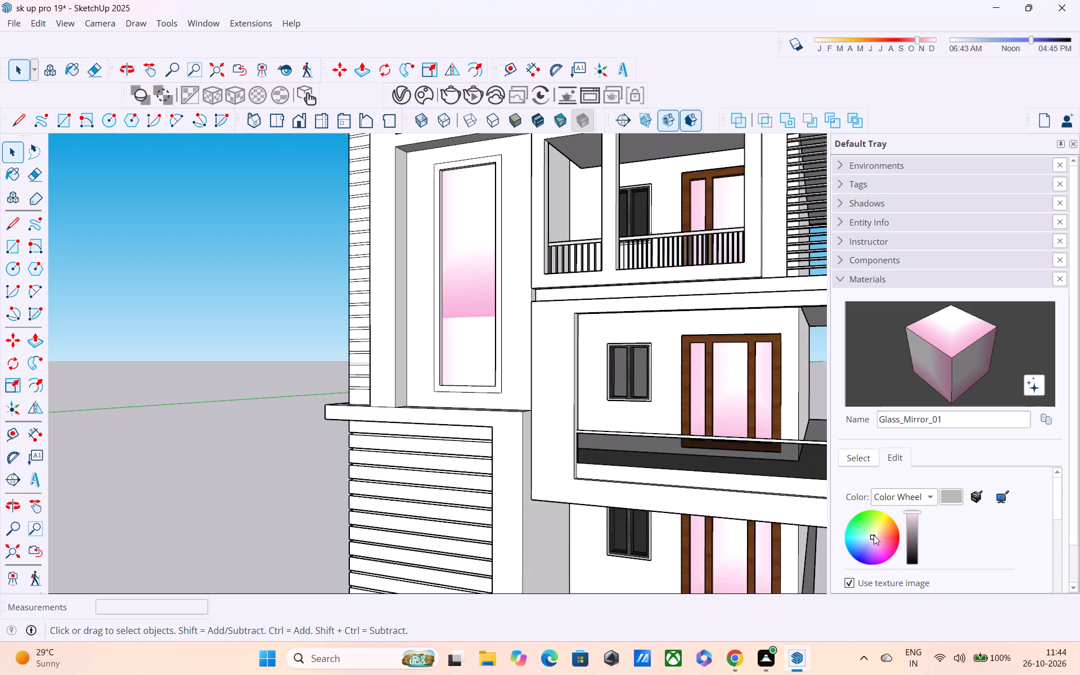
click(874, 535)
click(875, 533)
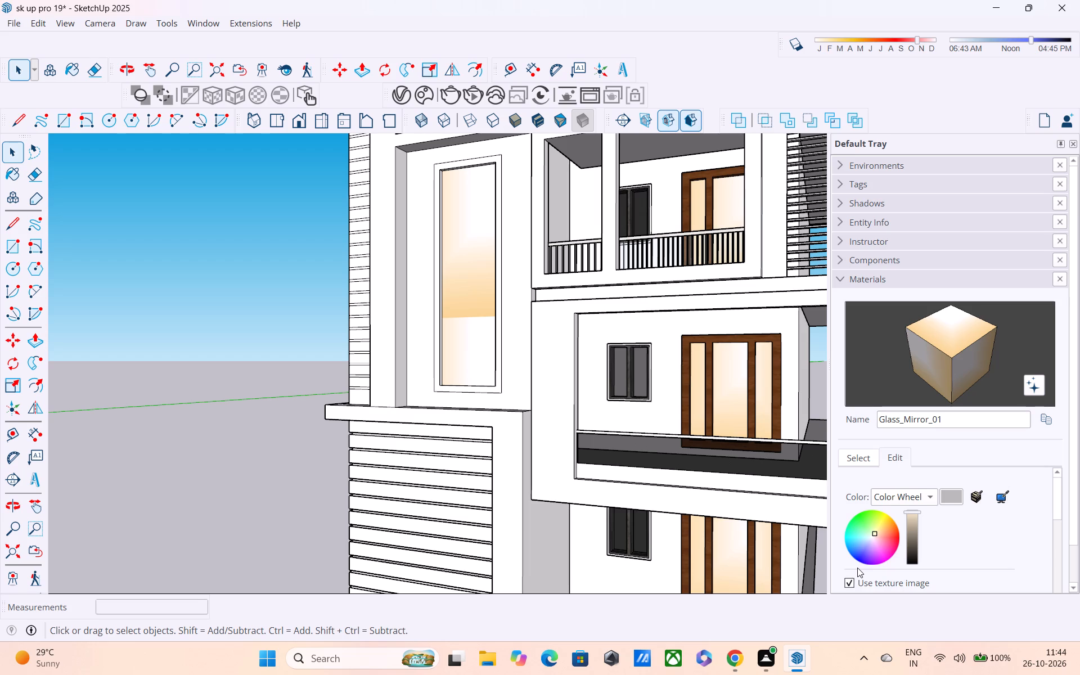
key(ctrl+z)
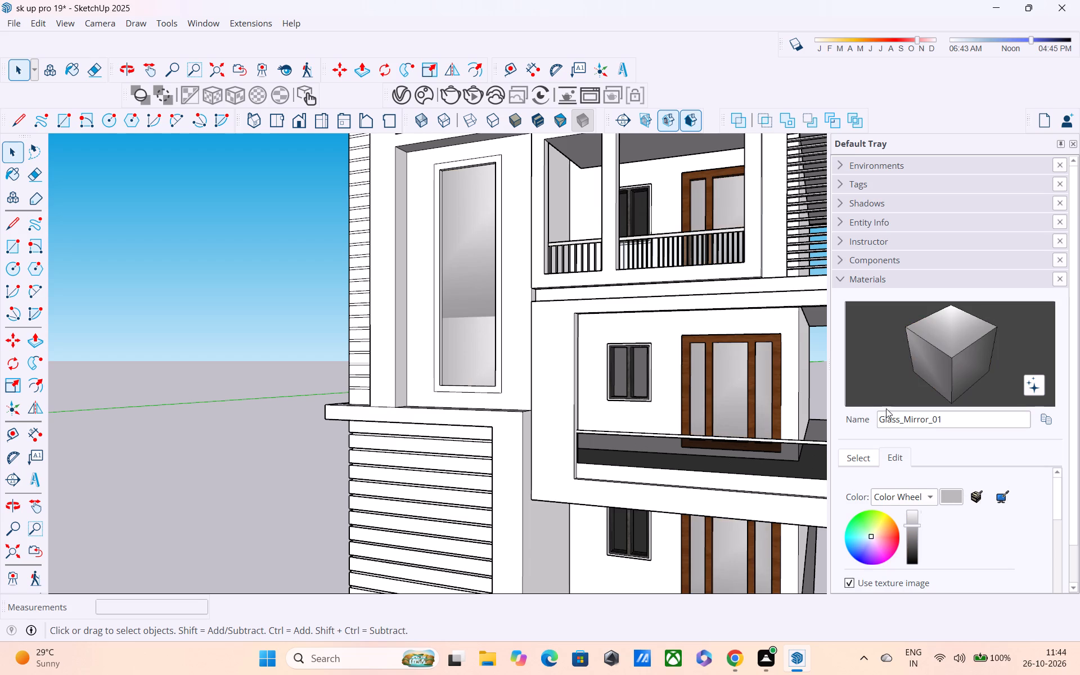
Examine the whole house with its tall tower window from the front, the side and below.
scroll(803, 465, down, 2)
middle_drag(610, 443, 757, 456)
scroll(745, 414, down, 4)
middle_drag(714, 424, 563, 406)
scroll(561, 406, down, 3)
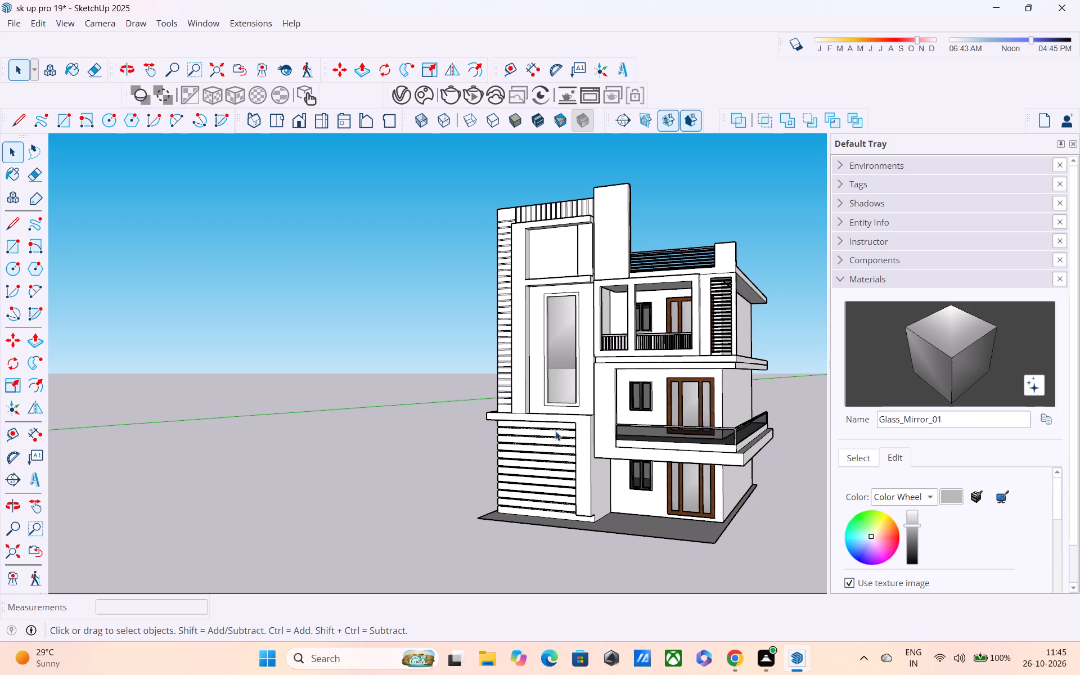
scroll(555, 465, up, 3)
middle_drag(547, 462, 553, 452)
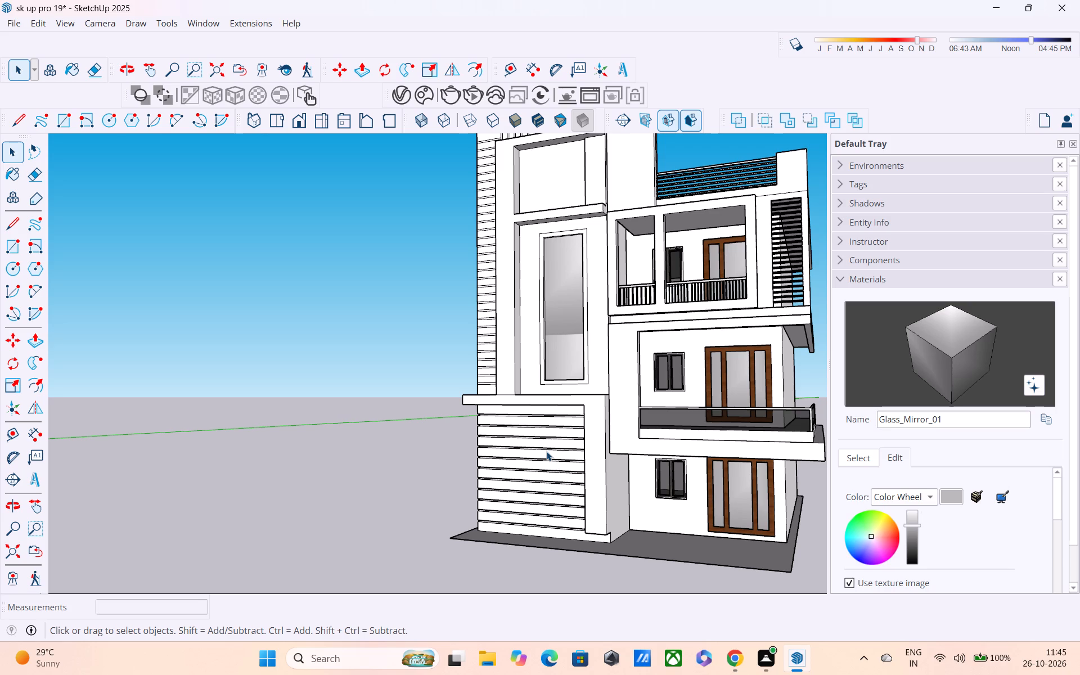
middle_drag(625, 500, 651, 362)
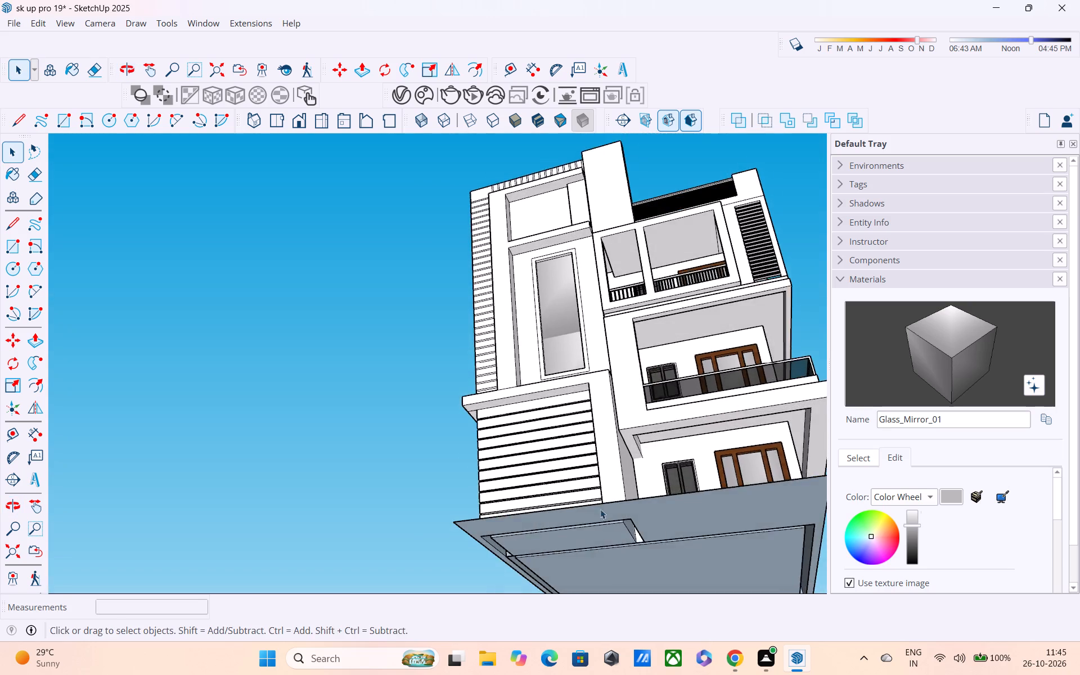
Examine the house front and tower from low and frontal viewpoints.
scroll(600, 509, up, 4)
scroll(618, 485, down, 1)
middle_drag(618, 485, 624, 557)
scroll(602, 546, down, 2)
middle_drag(616, 535, 499, 475)
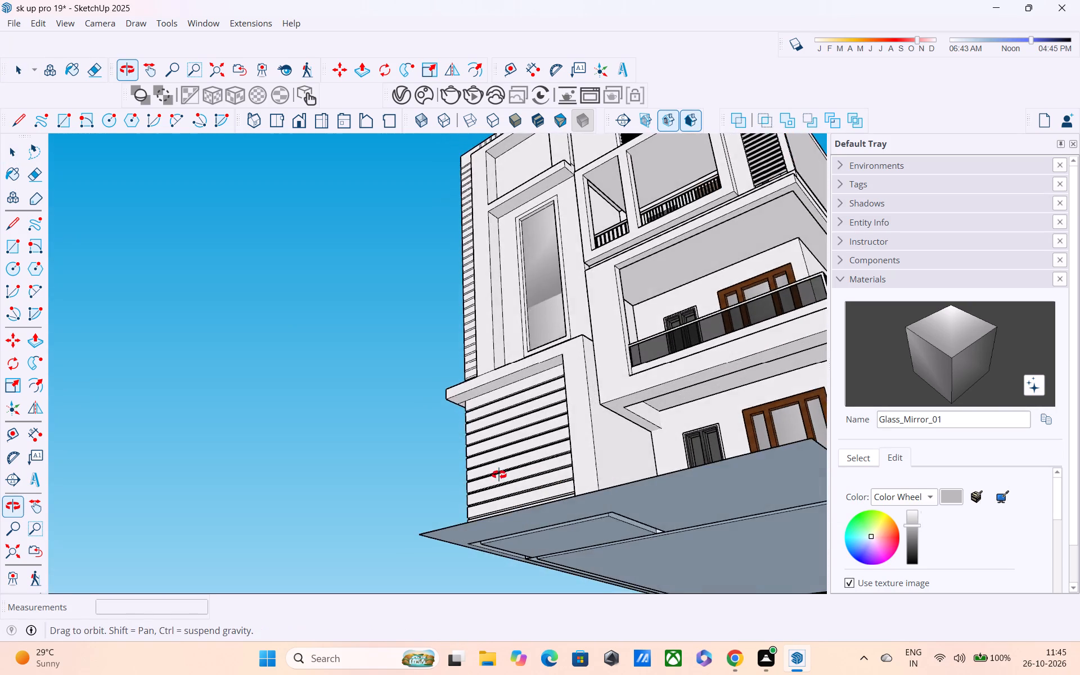
middle_drag(499, 475, 636, 486)
scroll(638, 433, up, 1)
middle_drag(638, 433, 670, 471)
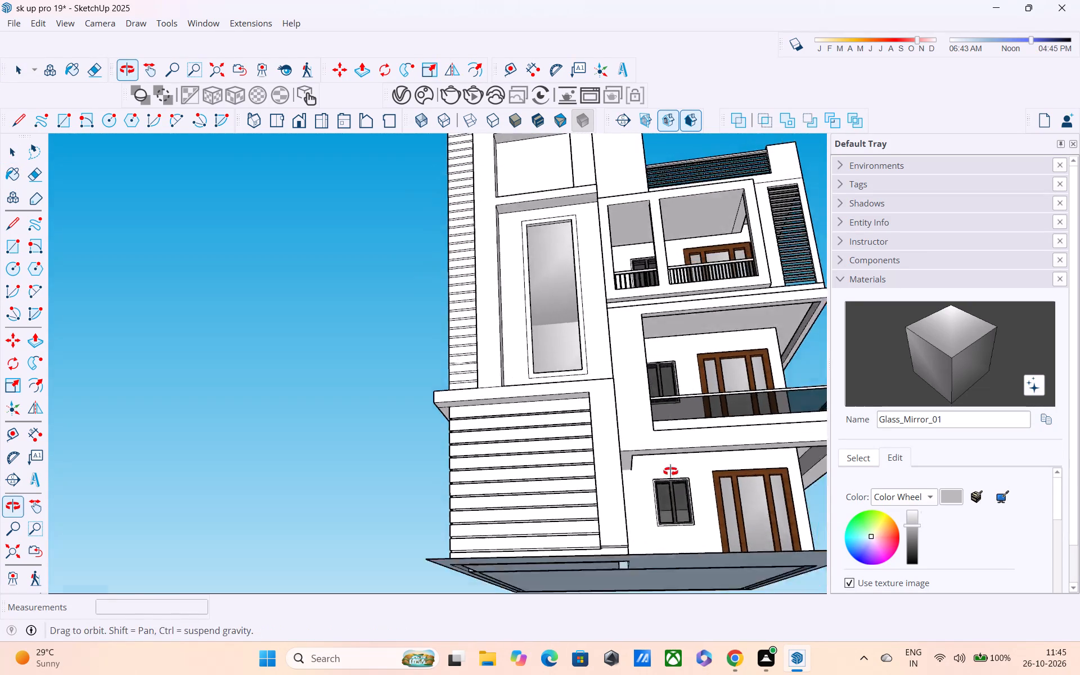
middle_drag(670, 471, 704, 516)
scroll(682, 479, down, 4)
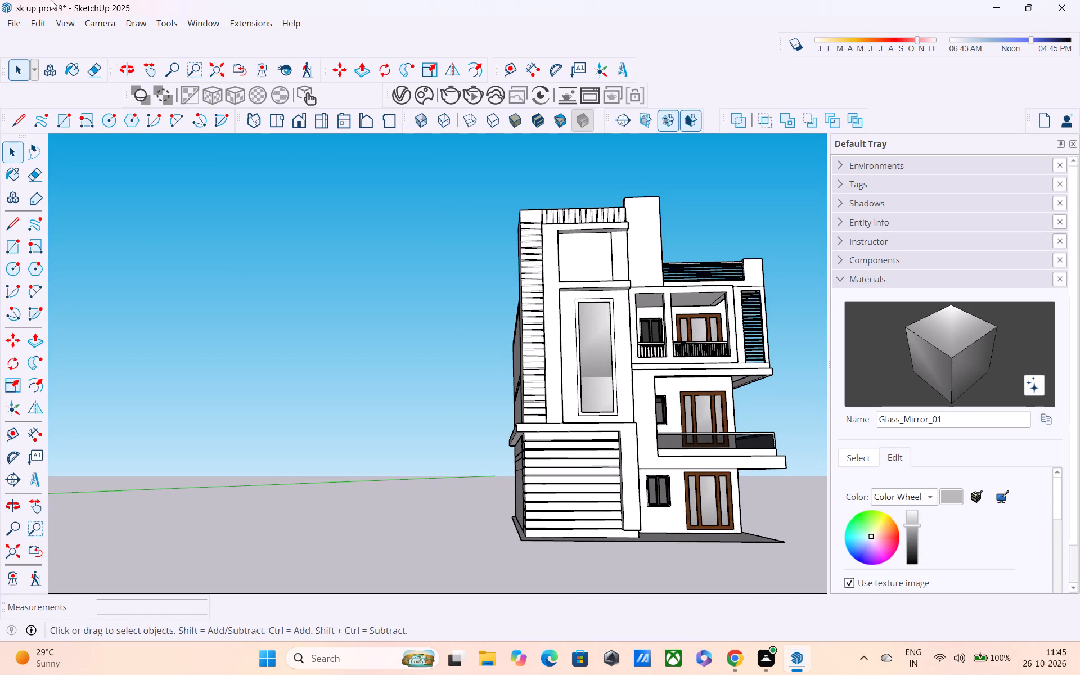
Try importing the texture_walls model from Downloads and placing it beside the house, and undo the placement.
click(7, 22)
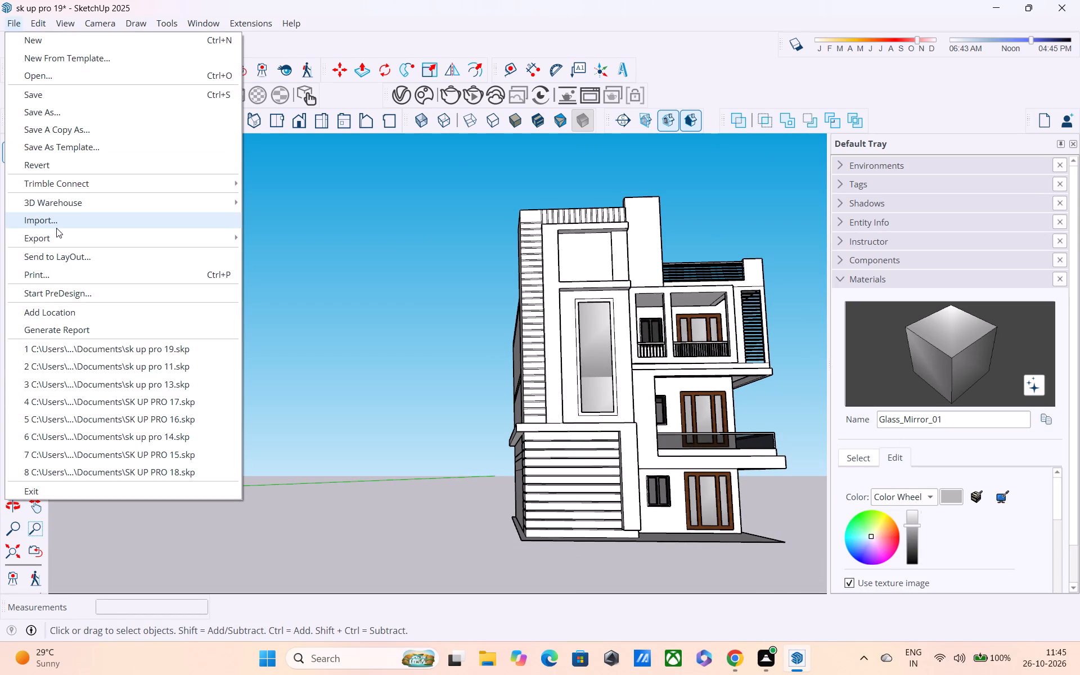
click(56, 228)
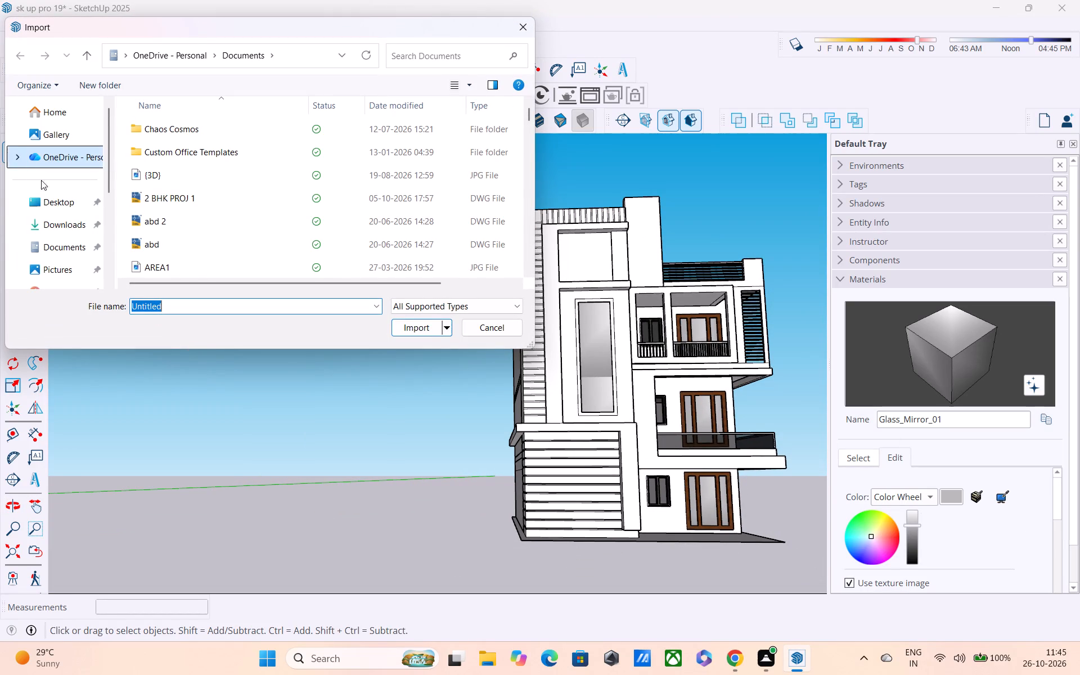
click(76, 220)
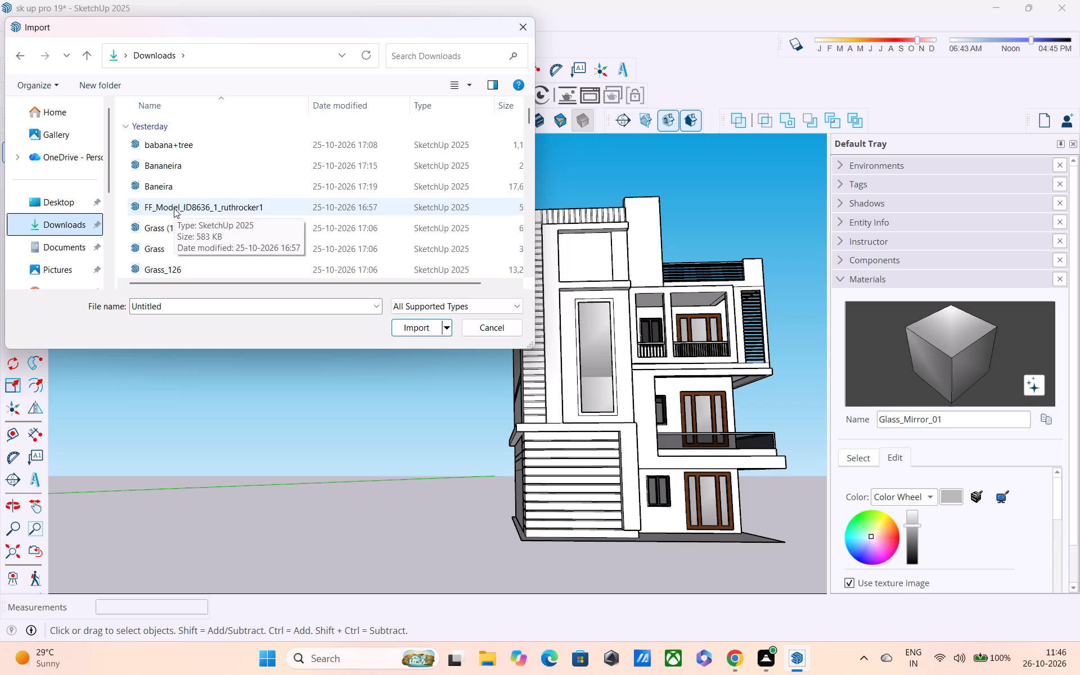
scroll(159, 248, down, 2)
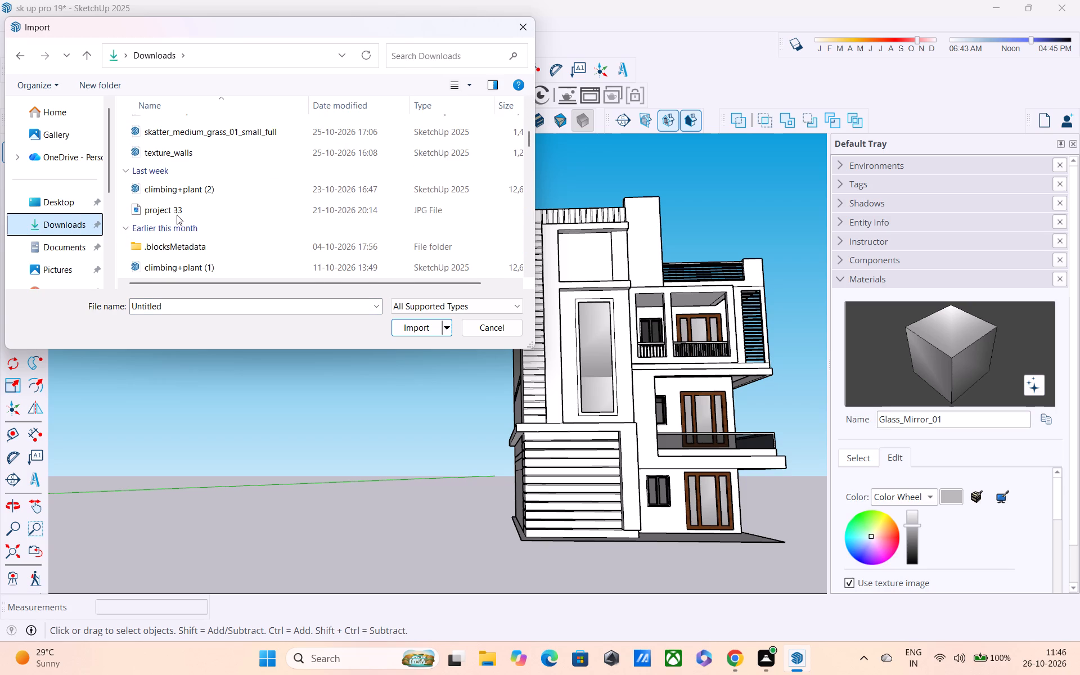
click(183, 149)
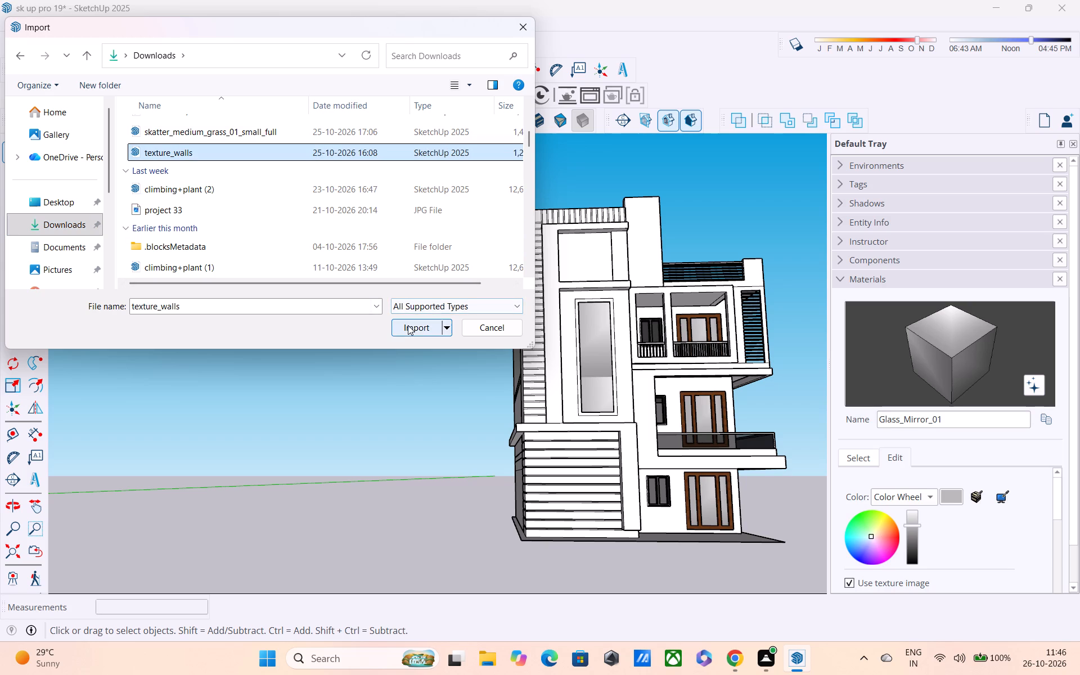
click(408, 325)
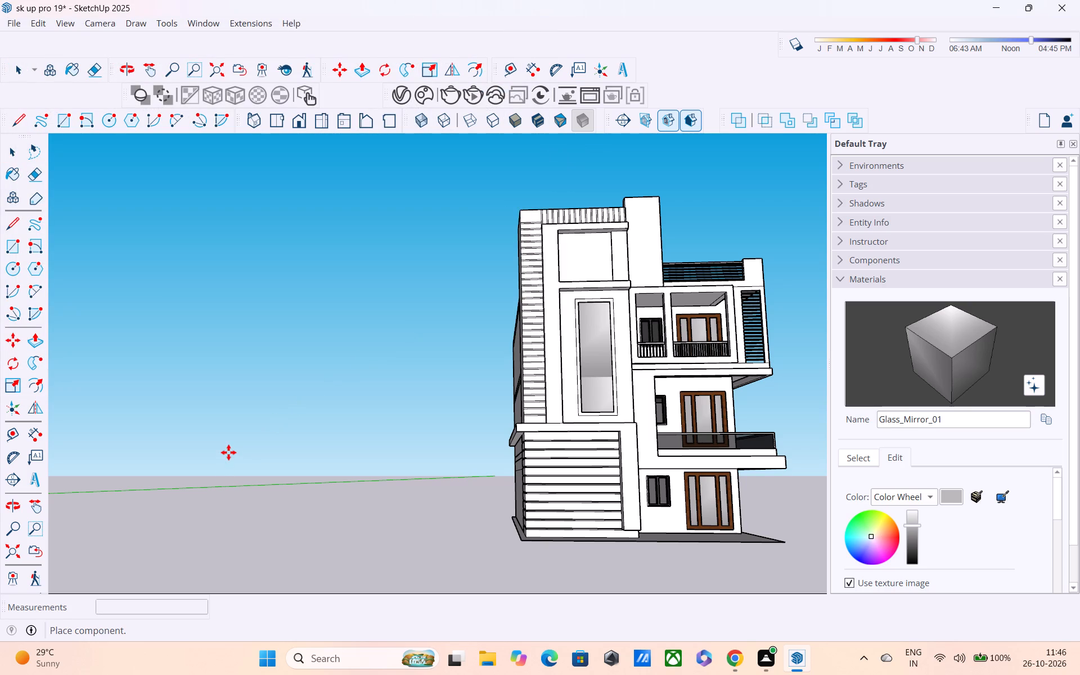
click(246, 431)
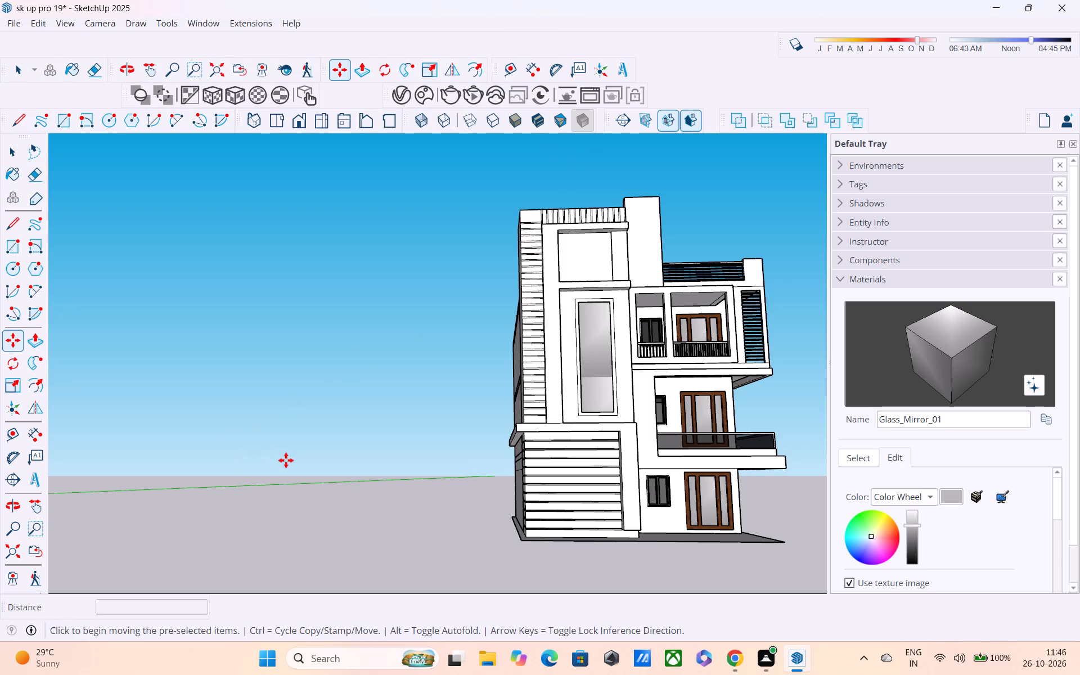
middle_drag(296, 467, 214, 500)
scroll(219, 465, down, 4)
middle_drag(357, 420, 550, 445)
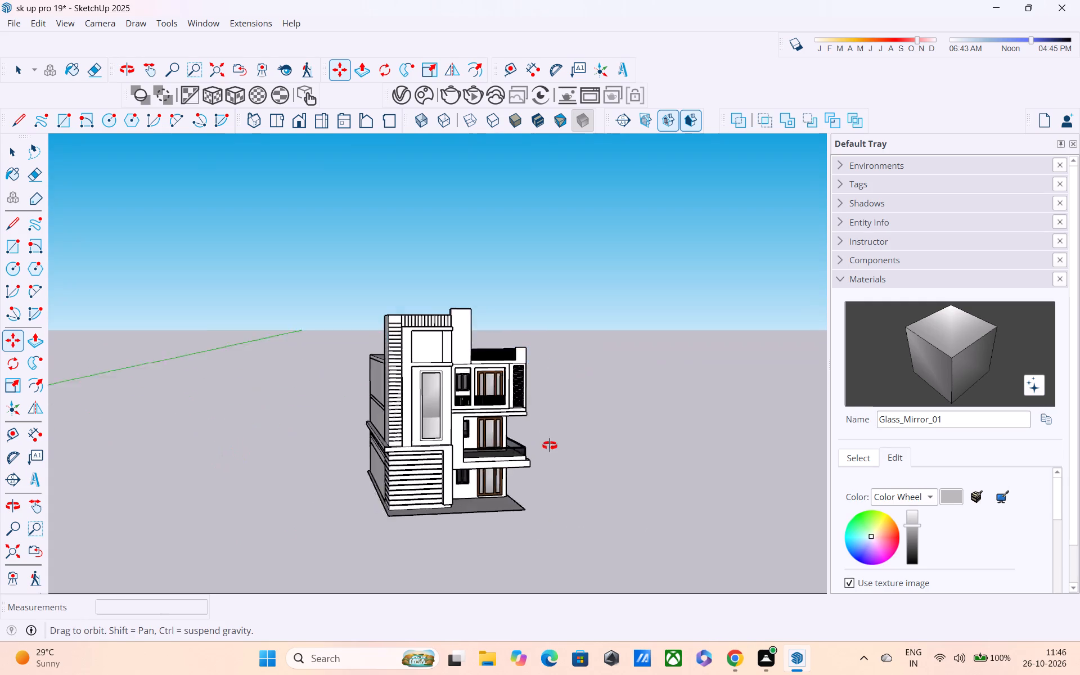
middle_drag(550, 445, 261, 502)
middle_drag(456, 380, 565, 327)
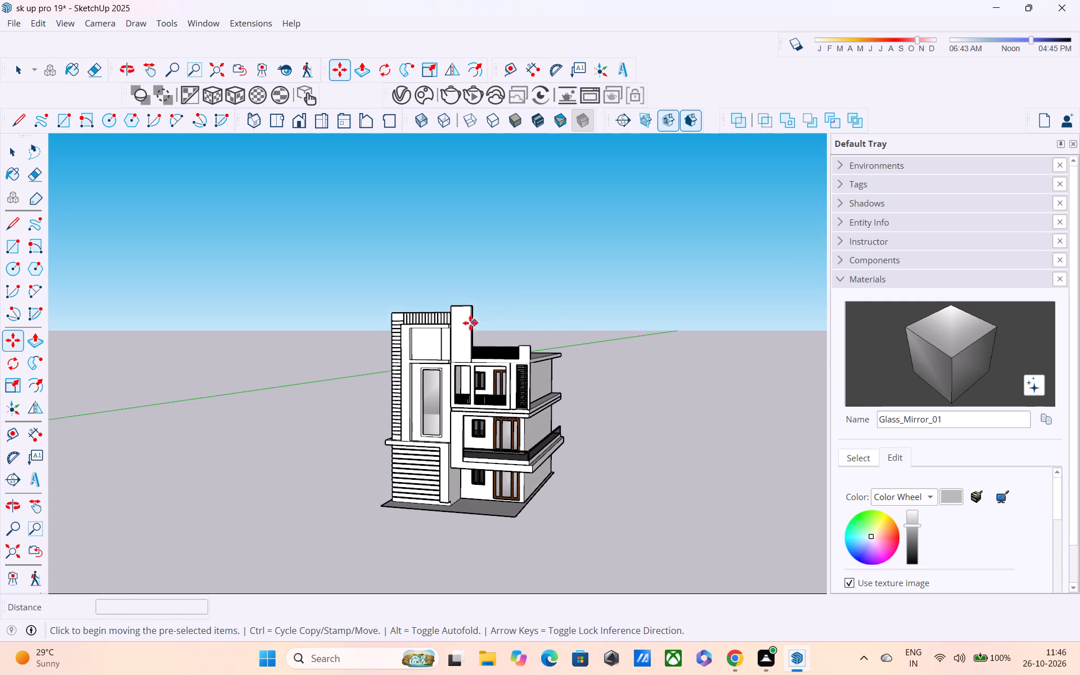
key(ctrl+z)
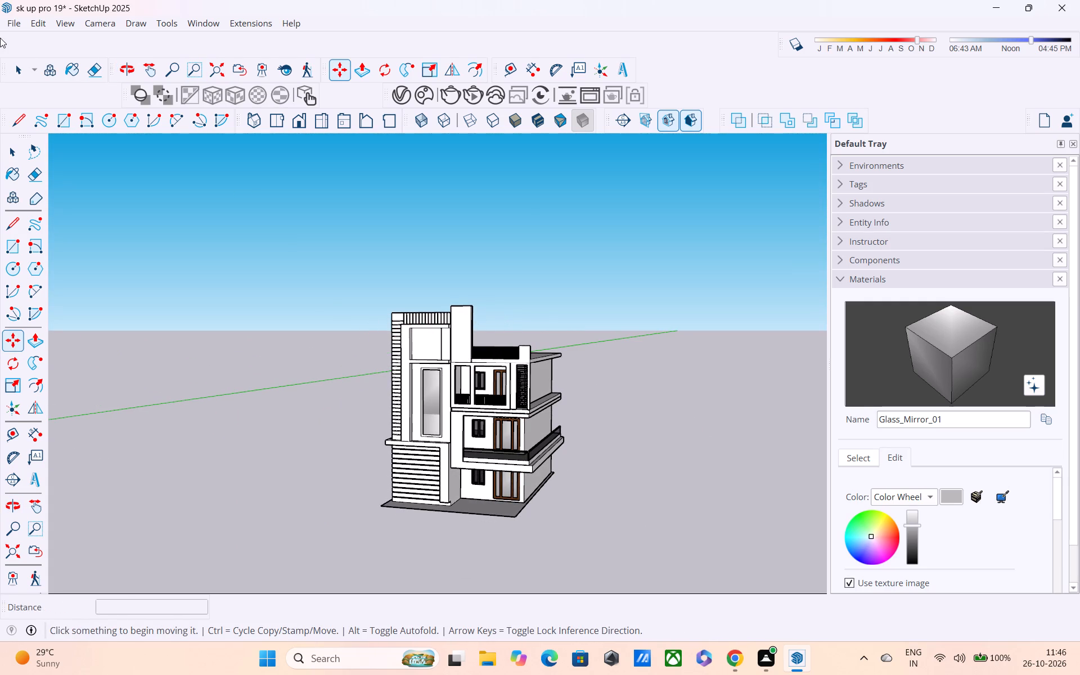
Import the texture_walls model from Downloads and place it on the ground beside the front tower.
click(17, 24)
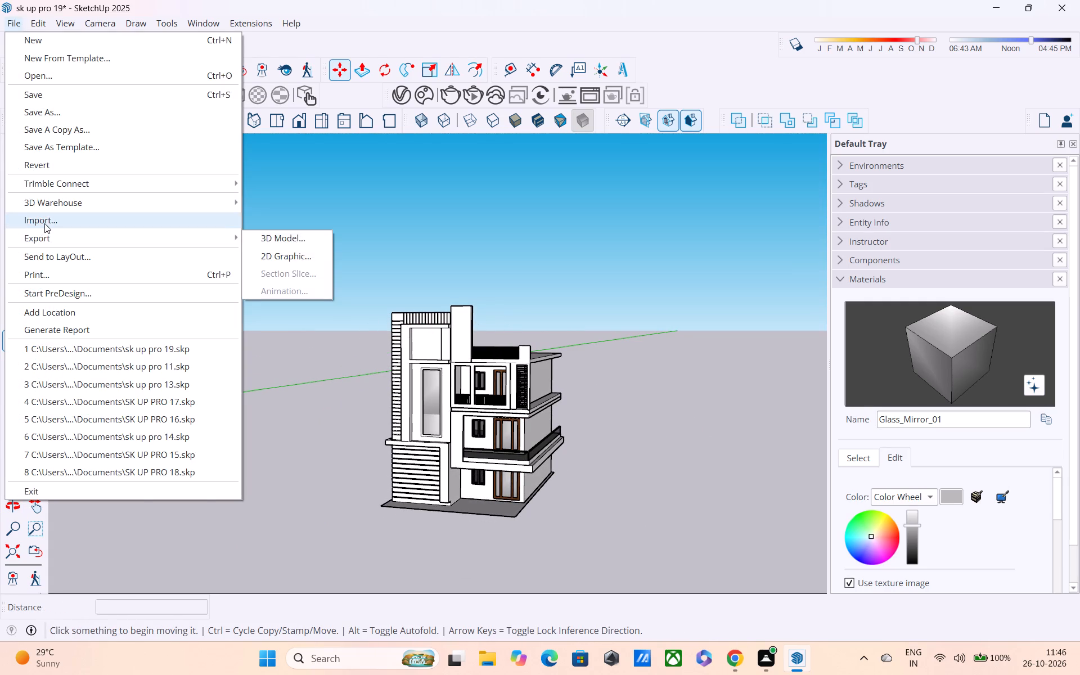
click(44, 223)
scroll(155, 231, down, 2)
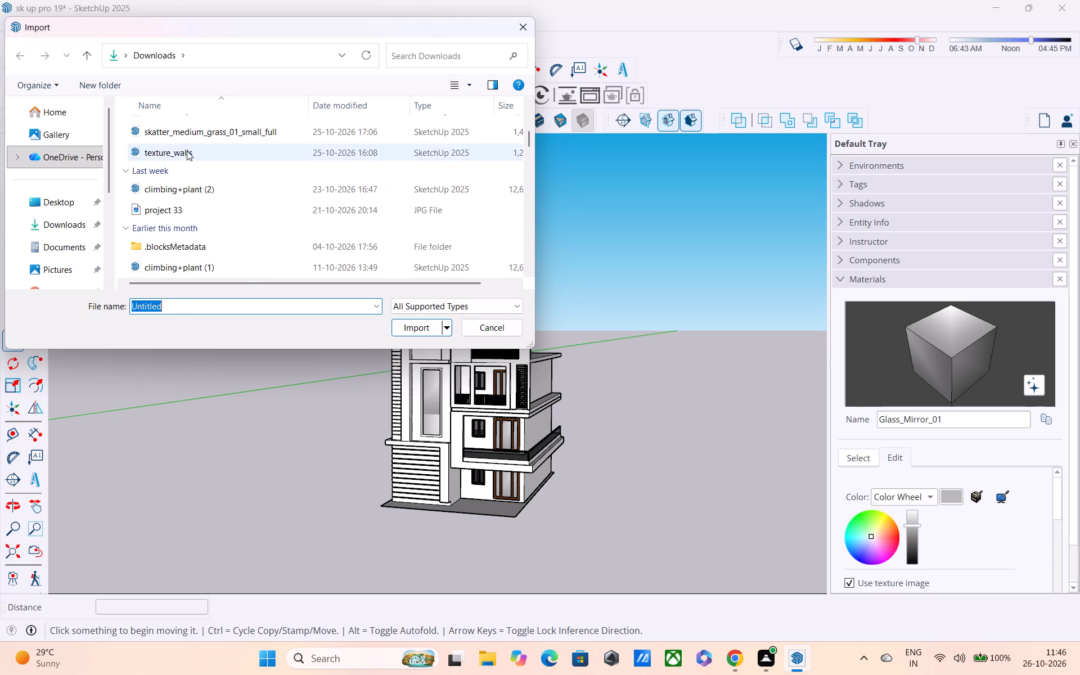
click(187, 151)
click(412, 327)
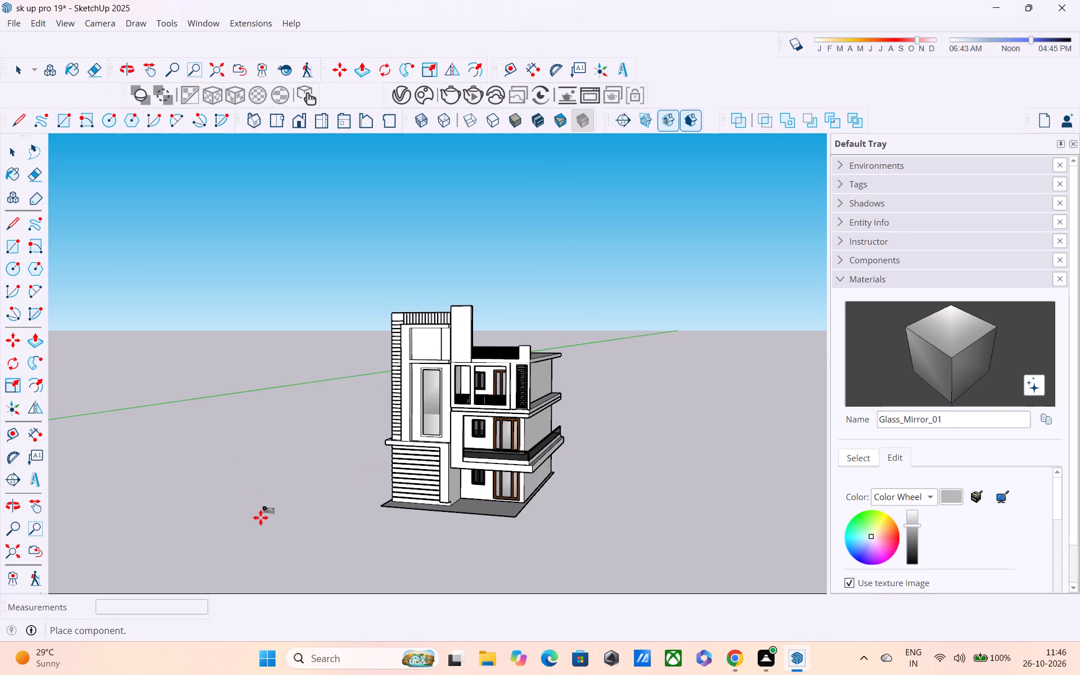
click(301, 471)
Sample the light grey stone swatch Image7 from the imported textures and paint the tower wall around the tall window with it.
scroll(310, 463, up, 5)
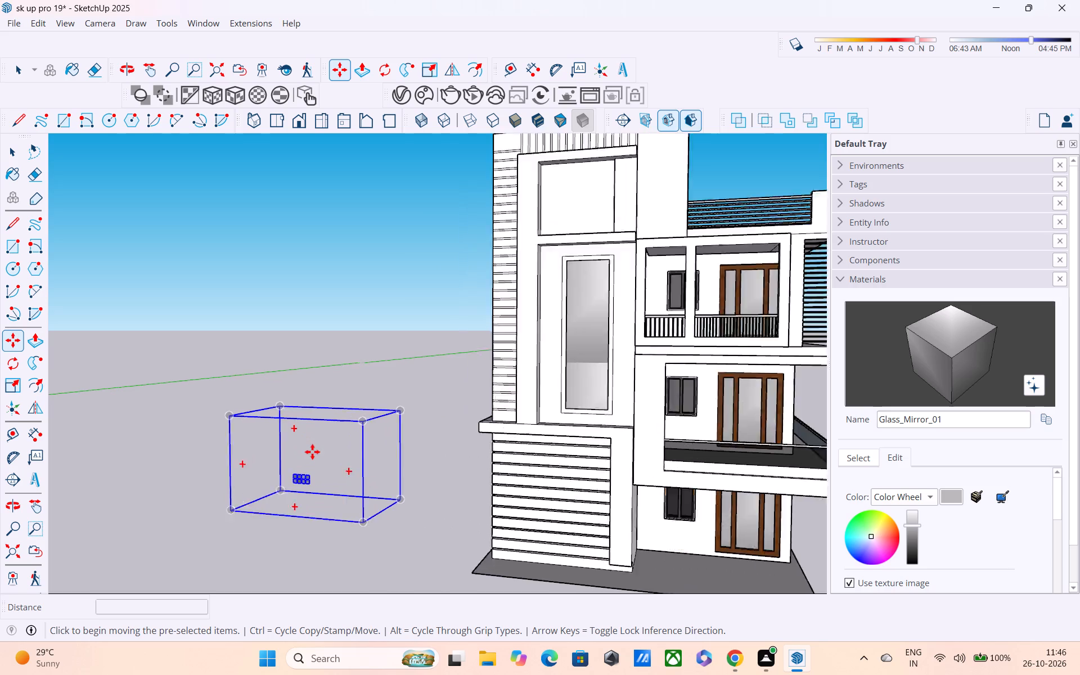
scroll(312, 452, up, 7)
middle_drag(303, 503, 355, 464)
scroll(351, 467, up, 4)
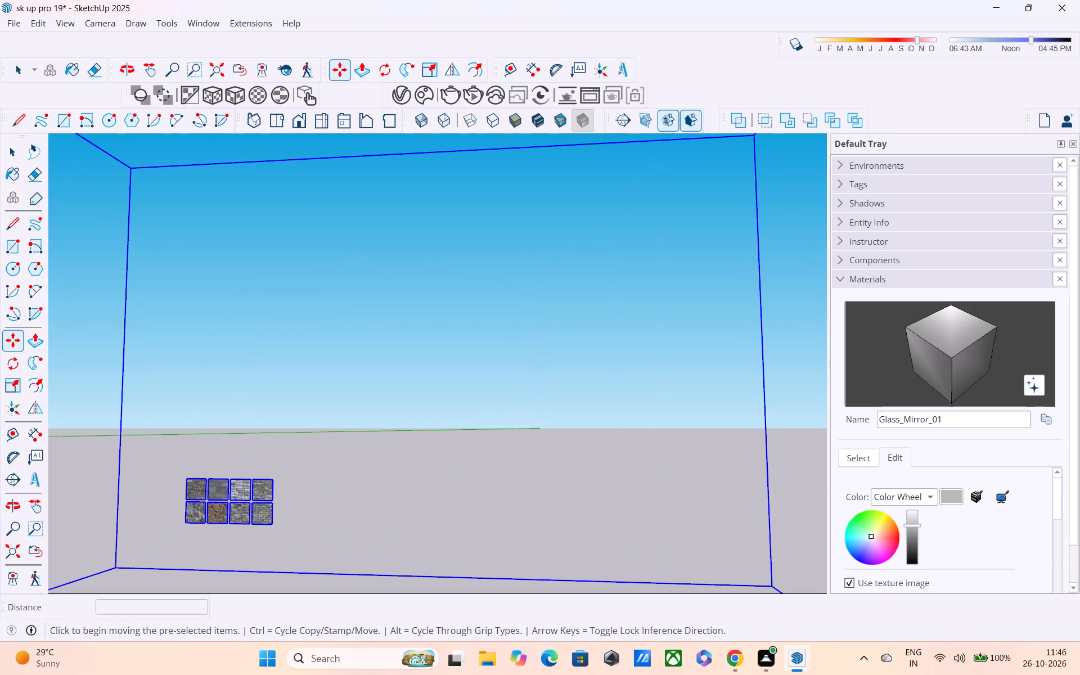
key(space)
scroll(264, 492, up, 11)
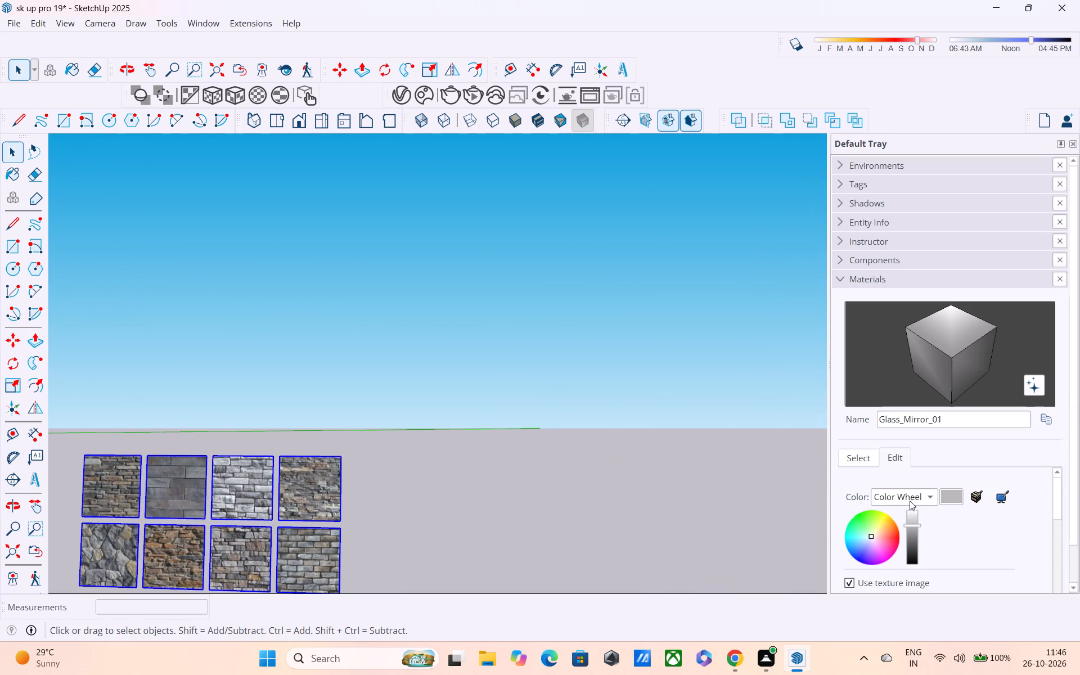
click(856, 454)
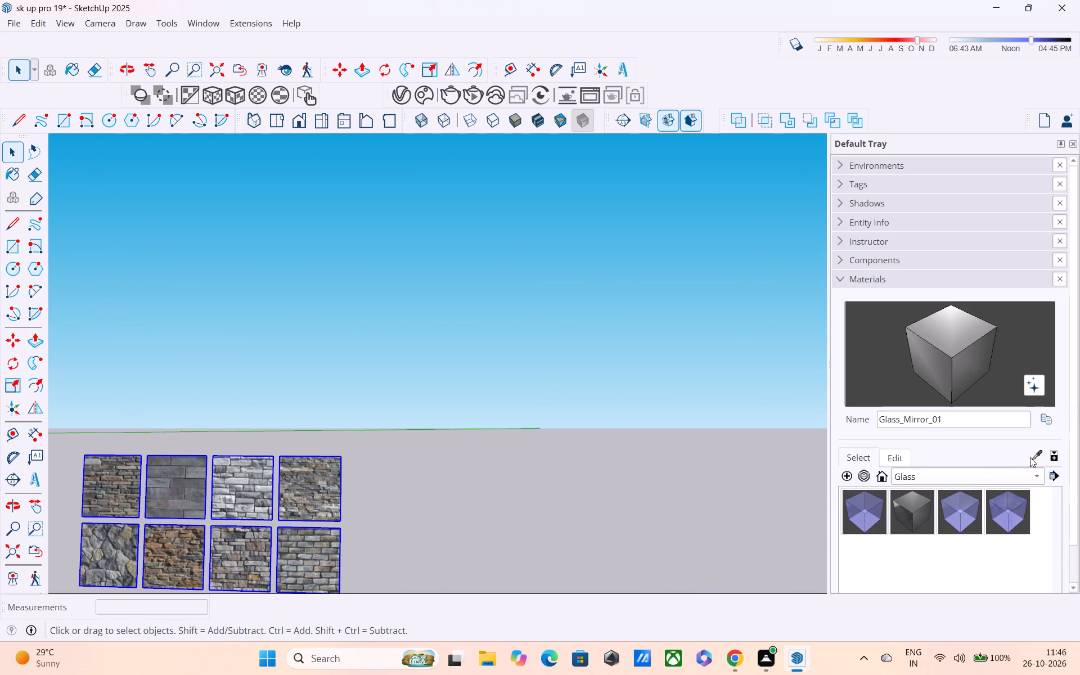
click(1030, 457)
click(263, 482)
scroll(439, 515, down, 4)
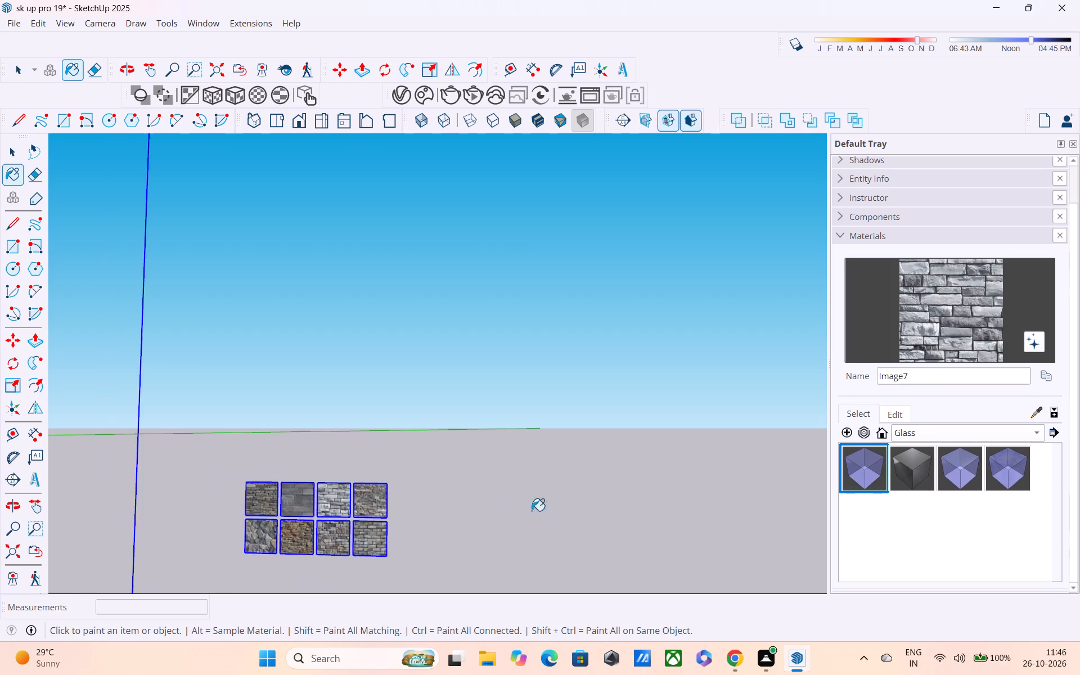
scroll(588, 502, down, 4)
shift+middle_drag(591, 507, 264, 530)
scroll(259, 515, down, 11)
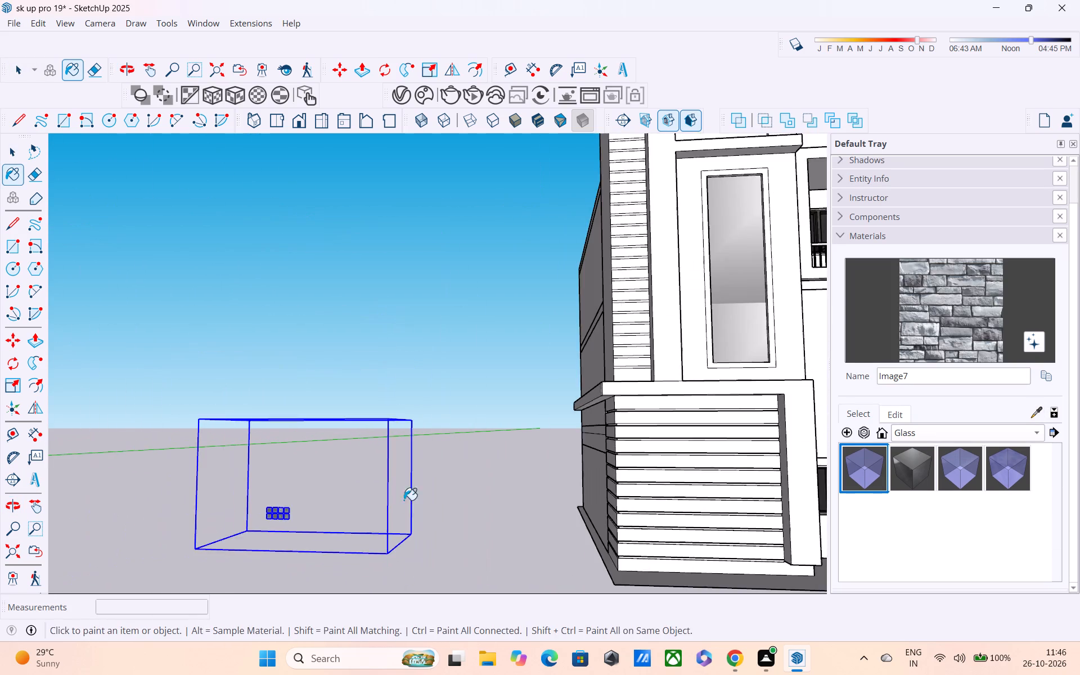
middle_drag(433, 494, 251, 571)
scroll(430, 357, up, 3)
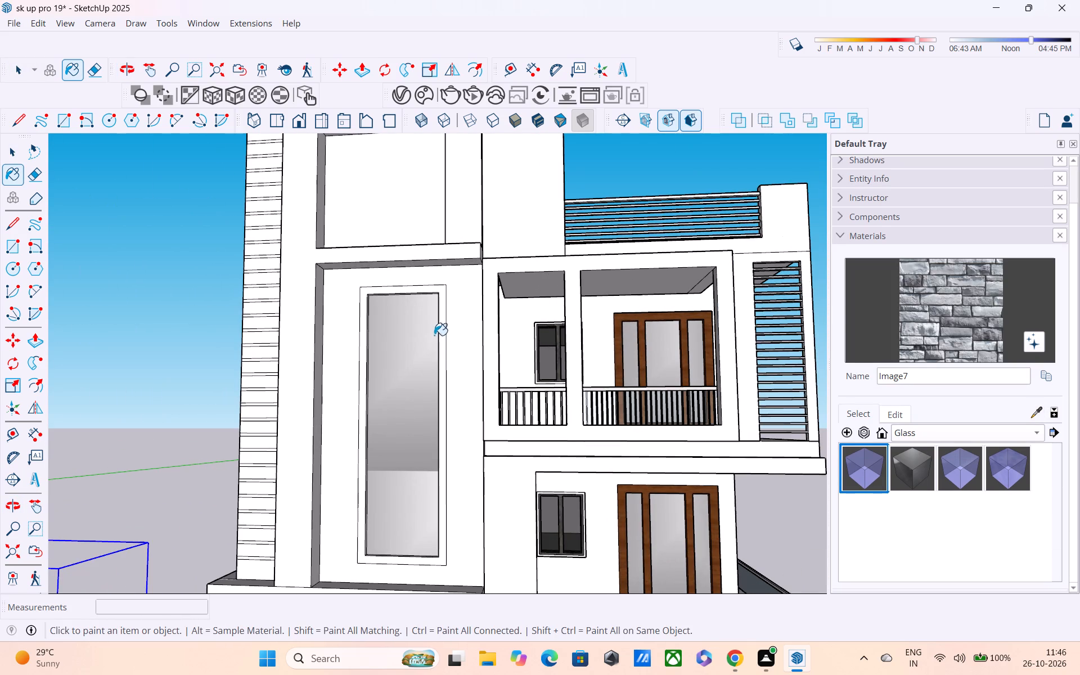
click(463, 286)
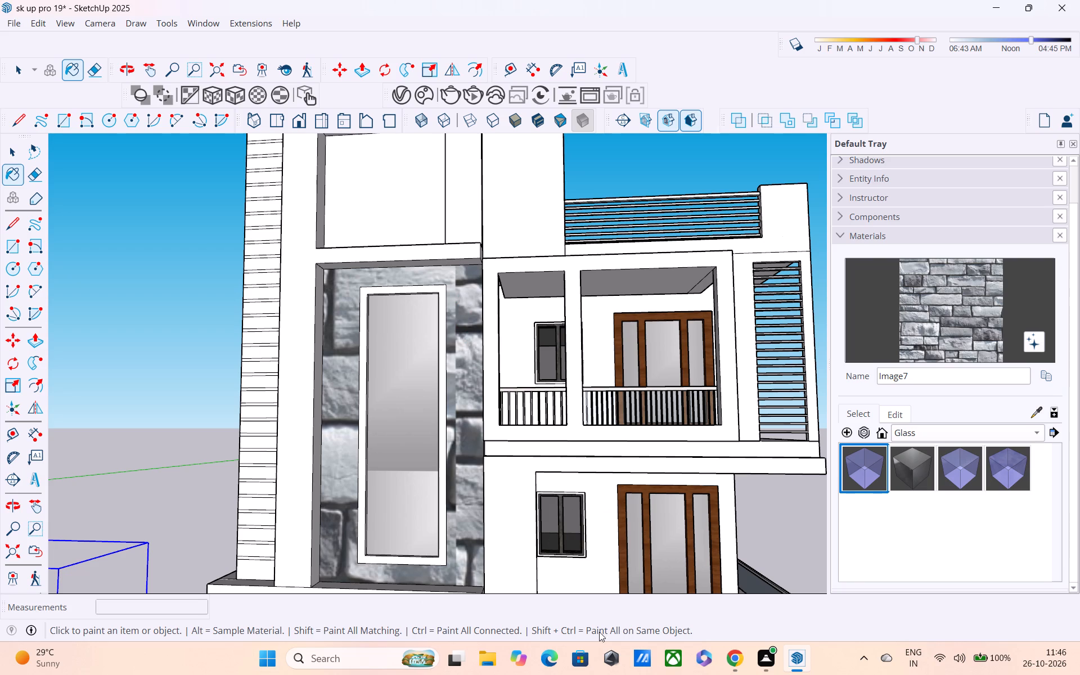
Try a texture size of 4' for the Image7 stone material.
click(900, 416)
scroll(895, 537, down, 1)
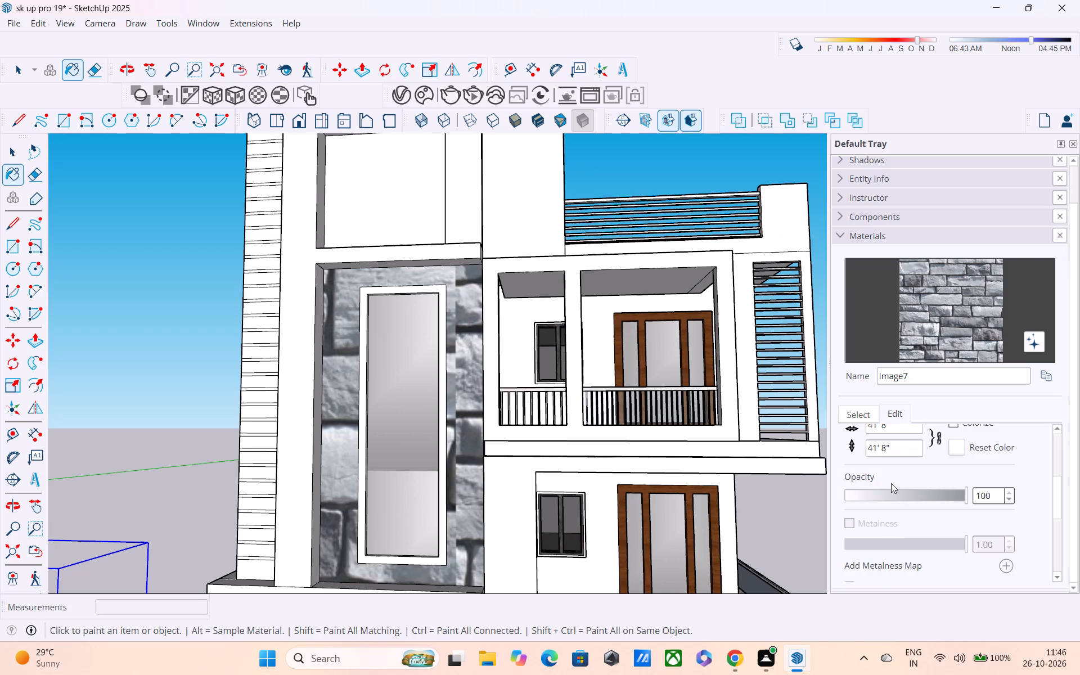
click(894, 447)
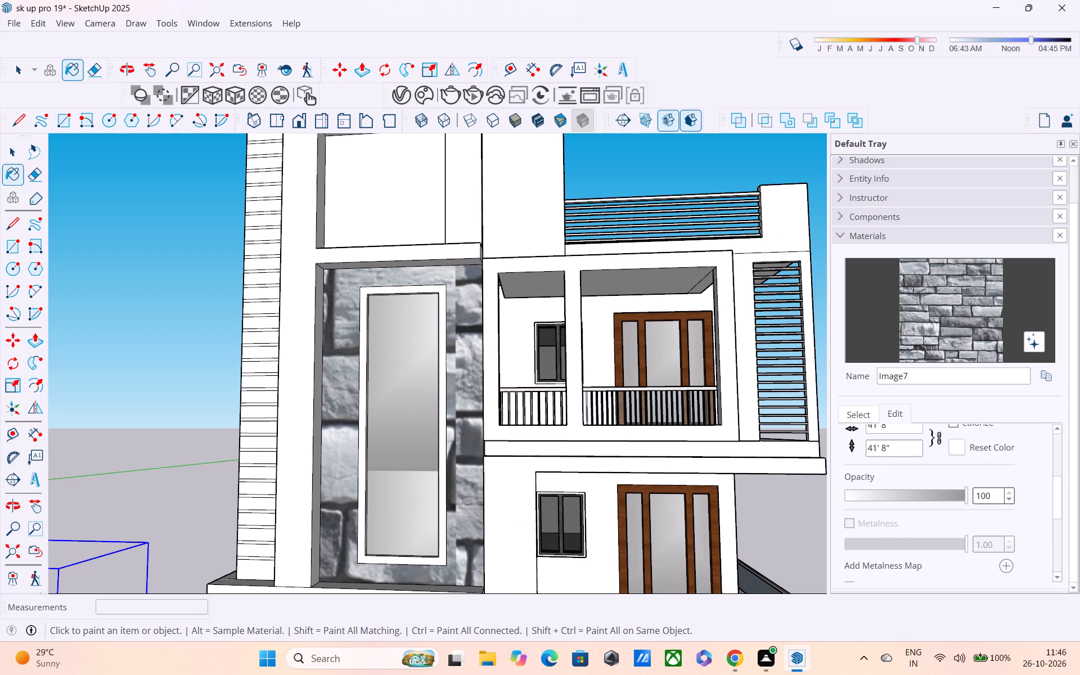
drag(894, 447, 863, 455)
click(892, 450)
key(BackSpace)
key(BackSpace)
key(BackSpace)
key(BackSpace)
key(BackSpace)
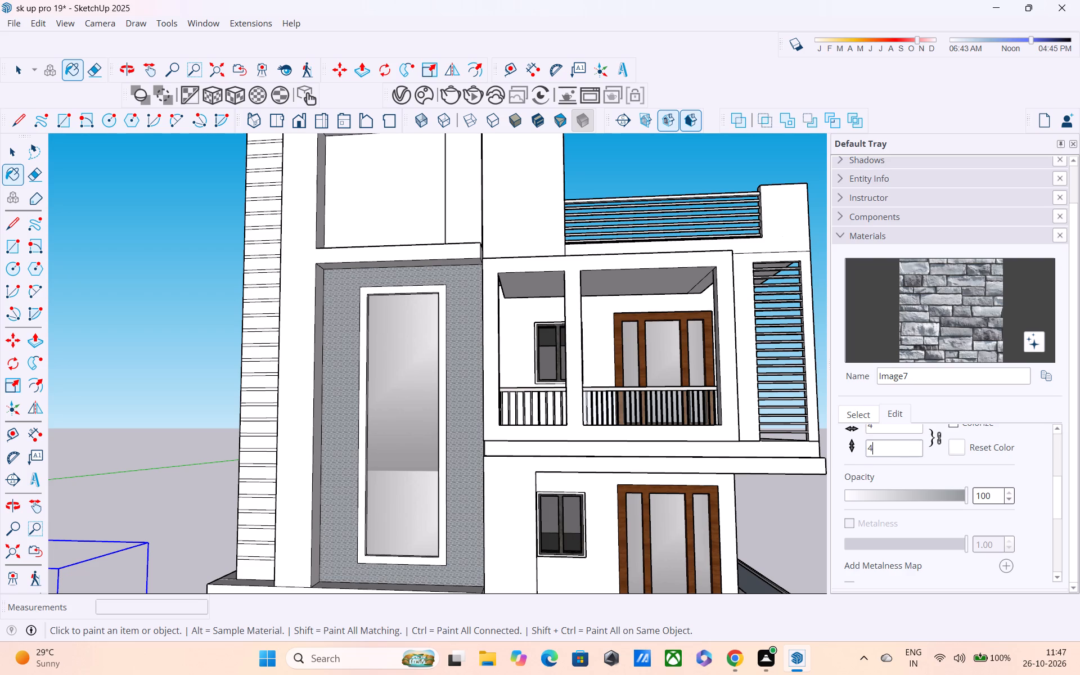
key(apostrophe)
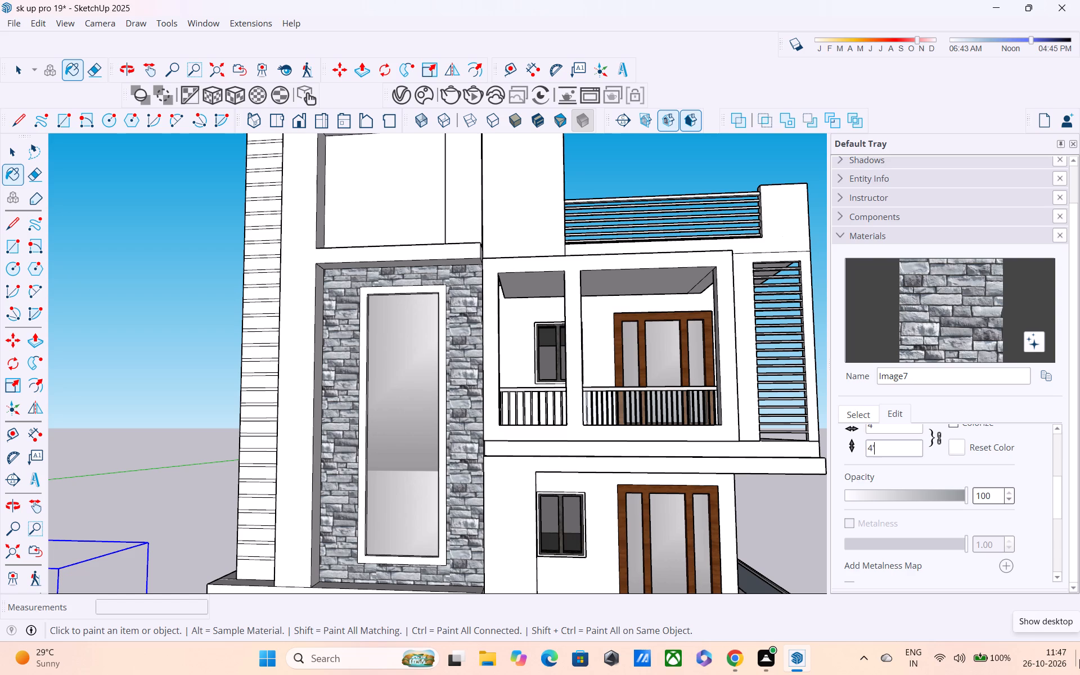
Set the Image7 stone texture's size to 3' and check the tower wall from the side.
key(BackSpace)
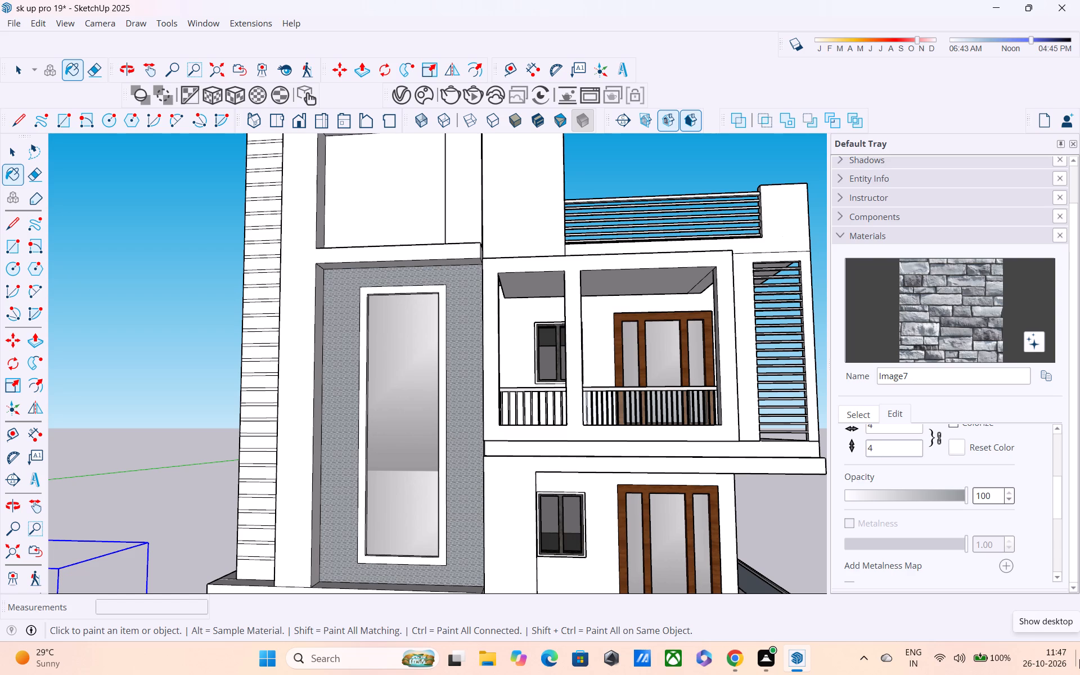
key(3)
key(apostrophe)
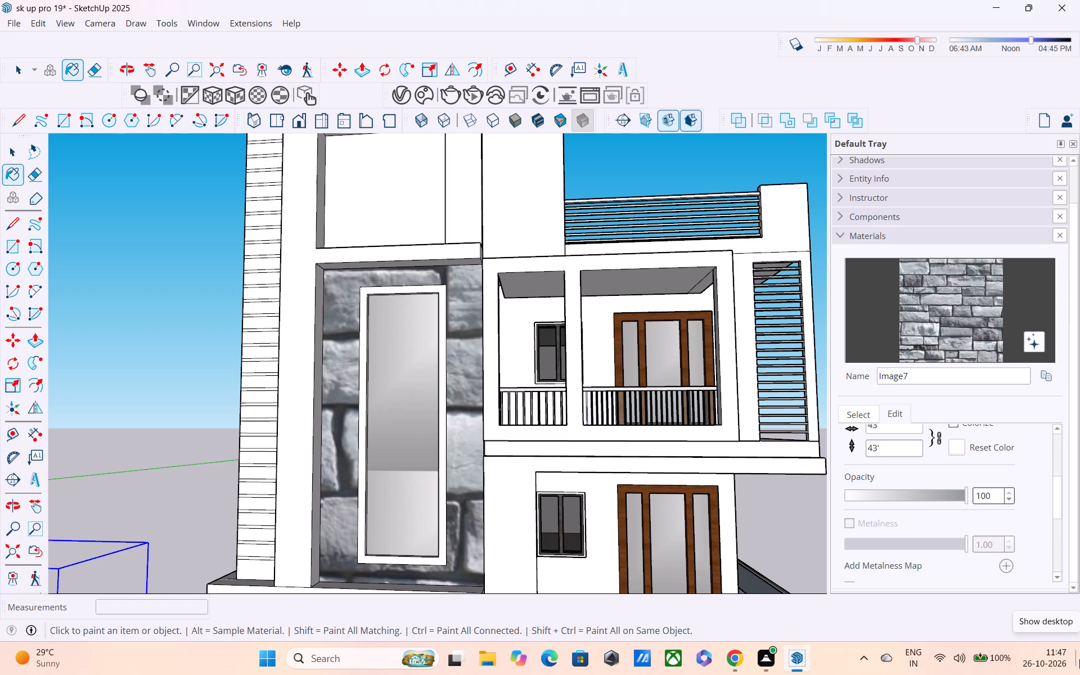
key(BackSpace)
key(BackSpace)
key(BackSpace)
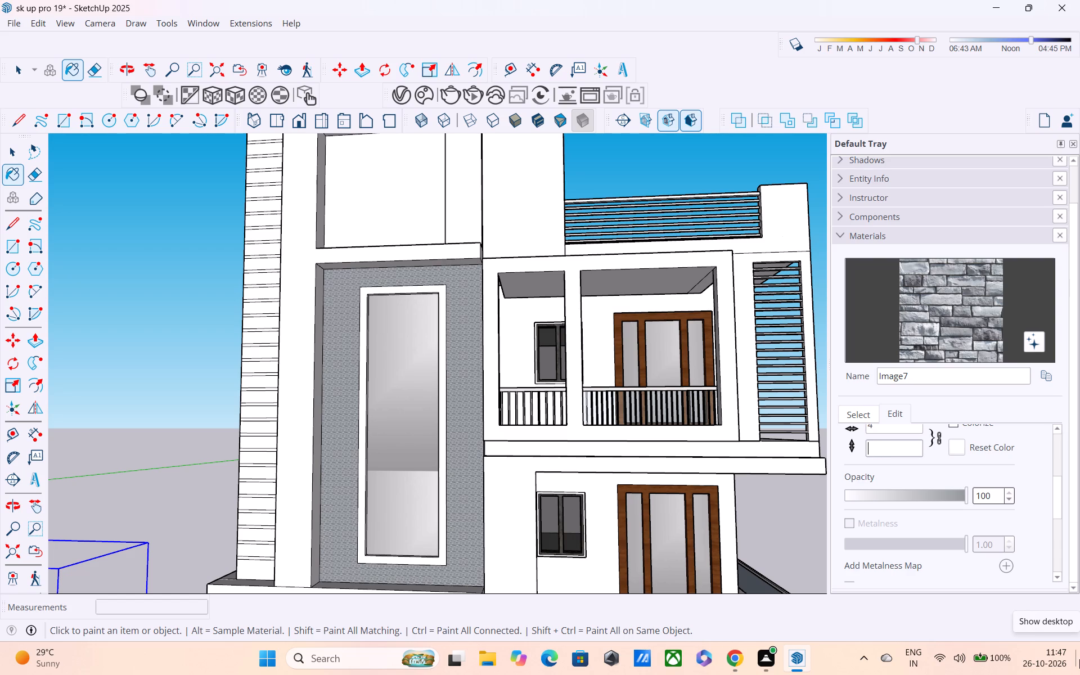
text(3')
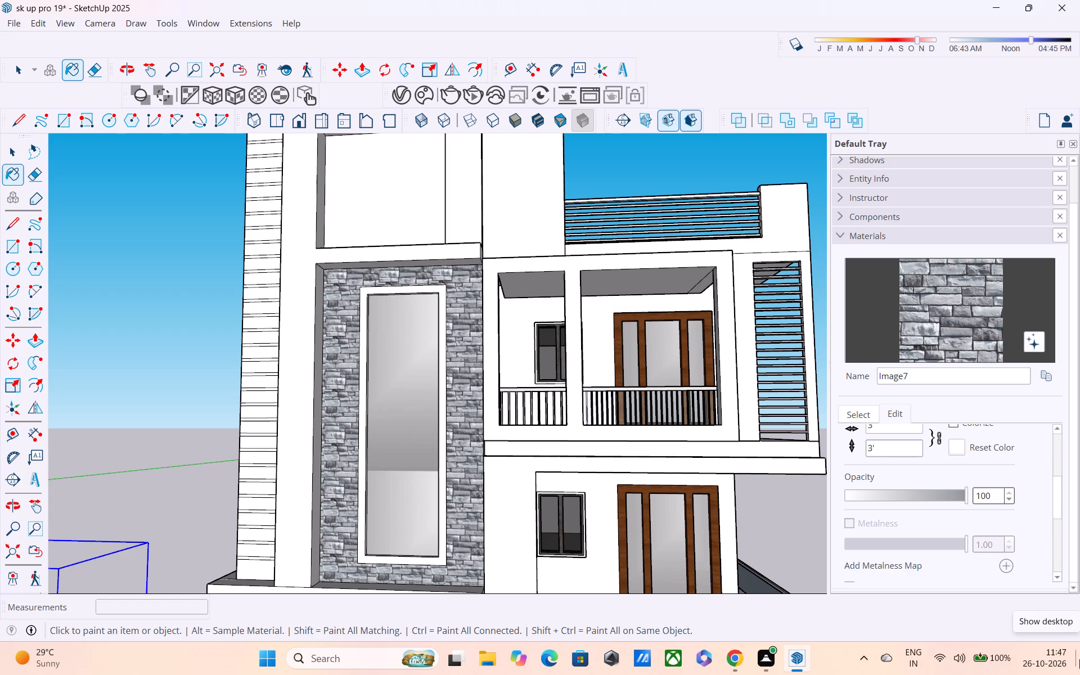
scroll(801, 632, down, 4)
middle_drag(340, 528, 489, 548)
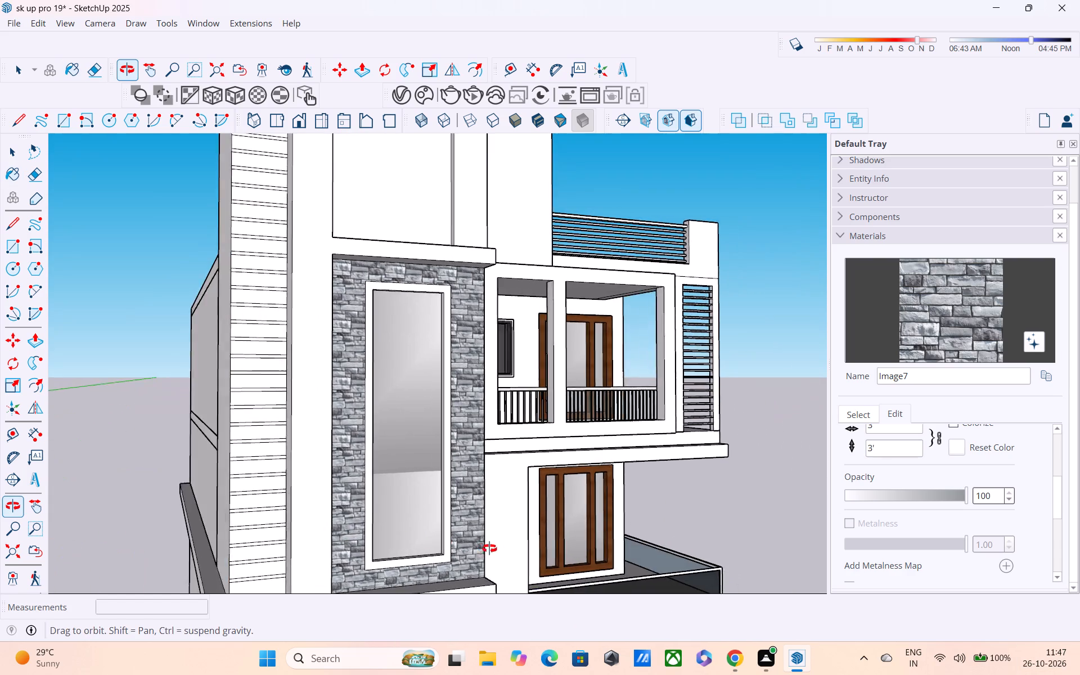
middle_drag(489, 548, 494, 538)
scroll(490, 503, down, 5)
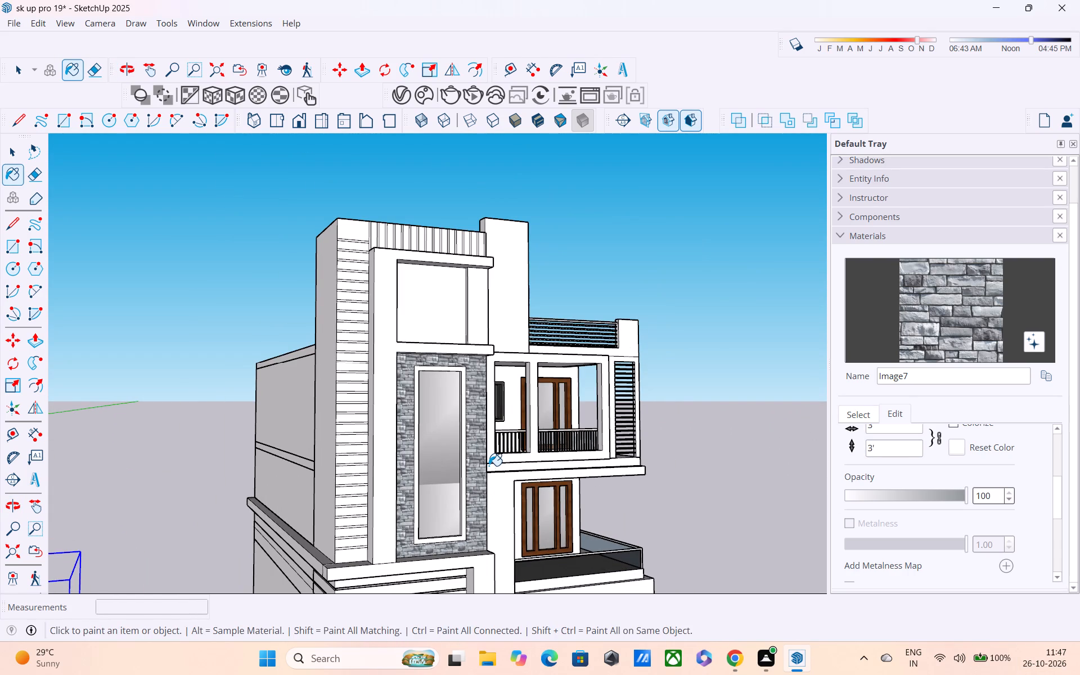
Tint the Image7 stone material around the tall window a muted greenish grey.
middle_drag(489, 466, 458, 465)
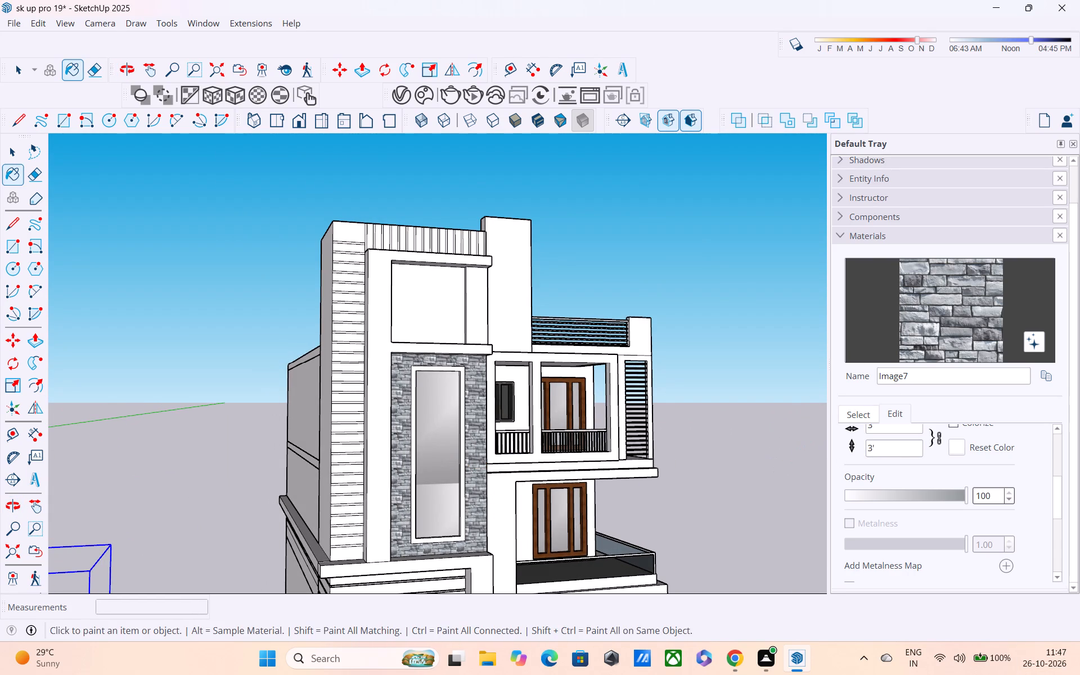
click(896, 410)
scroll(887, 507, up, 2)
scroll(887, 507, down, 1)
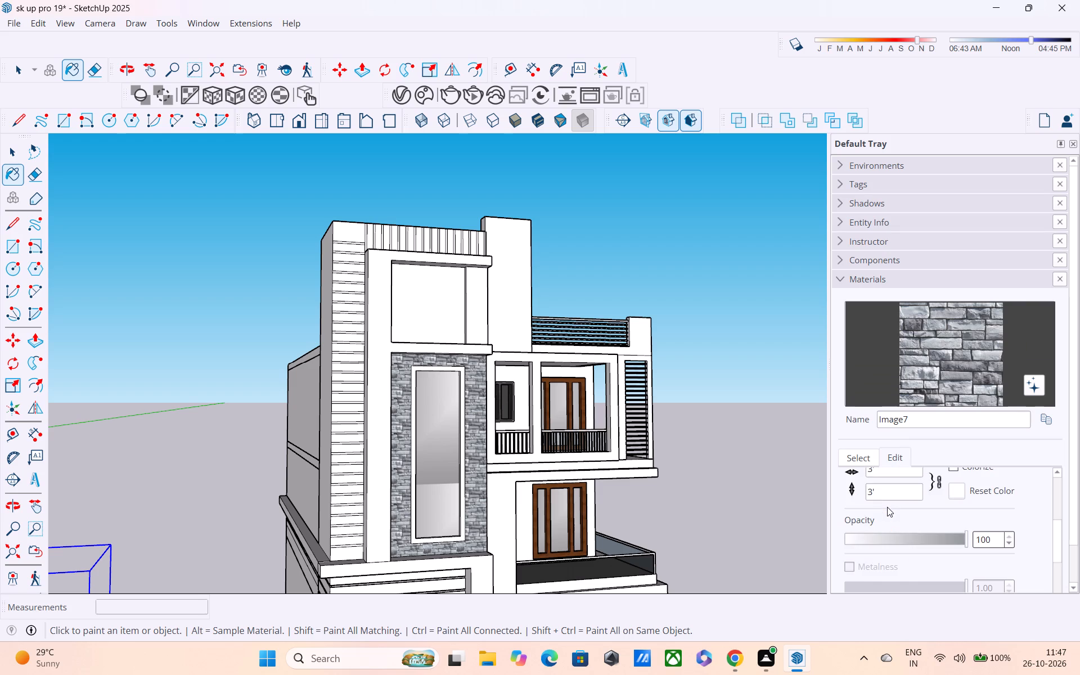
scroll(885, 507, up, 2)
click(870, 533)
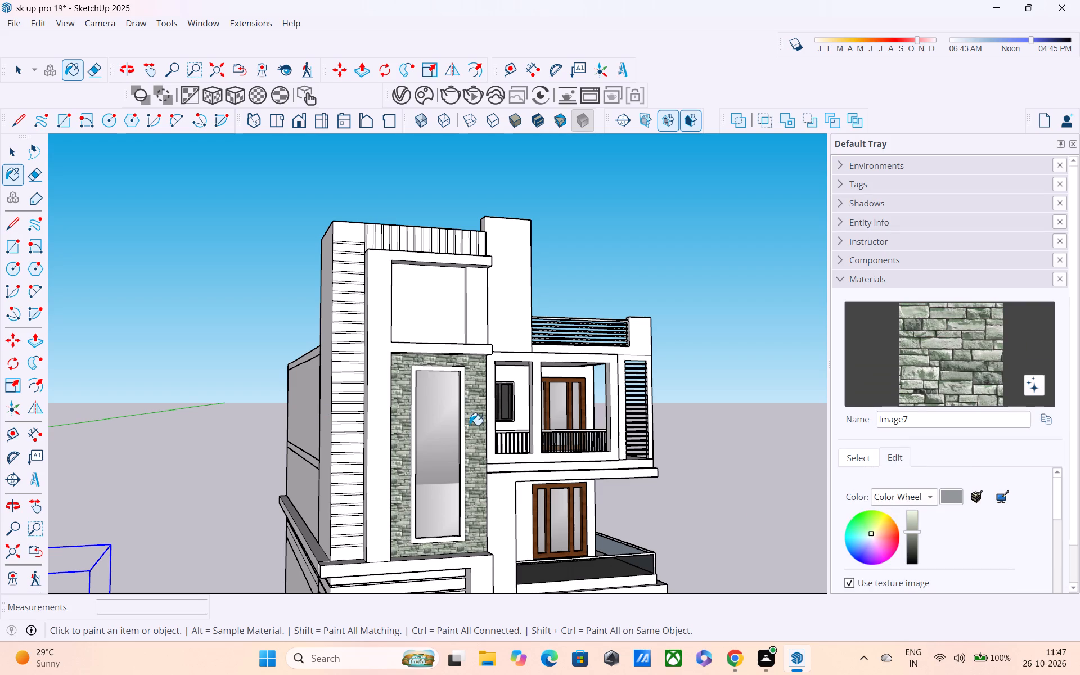
Examine the tinted stone cladding around the tall tower window up close and from the front.
middle_drag(470, 425, 379, 404)
key(space)
click(229, 350)
middle_drag(284, 430, 236, 463)
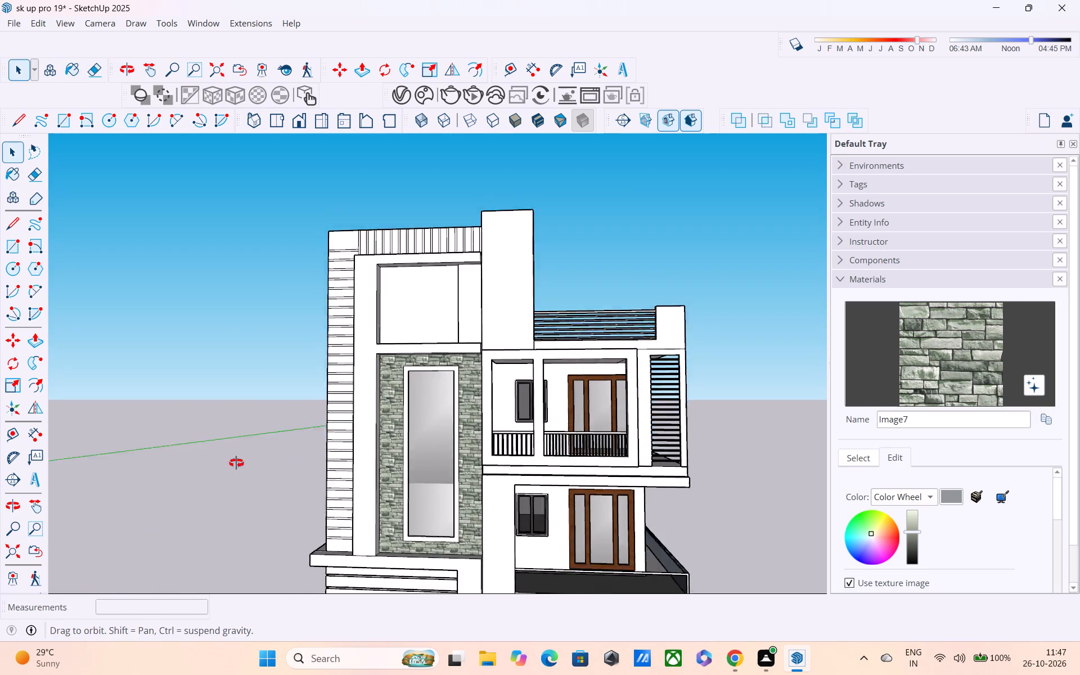
middle_drag(236, 463, 208, 476)
scroll(548, 475, up, 5)
middle_drag(409, 475, 461, 349)
scroll(431, 463, up, 7)
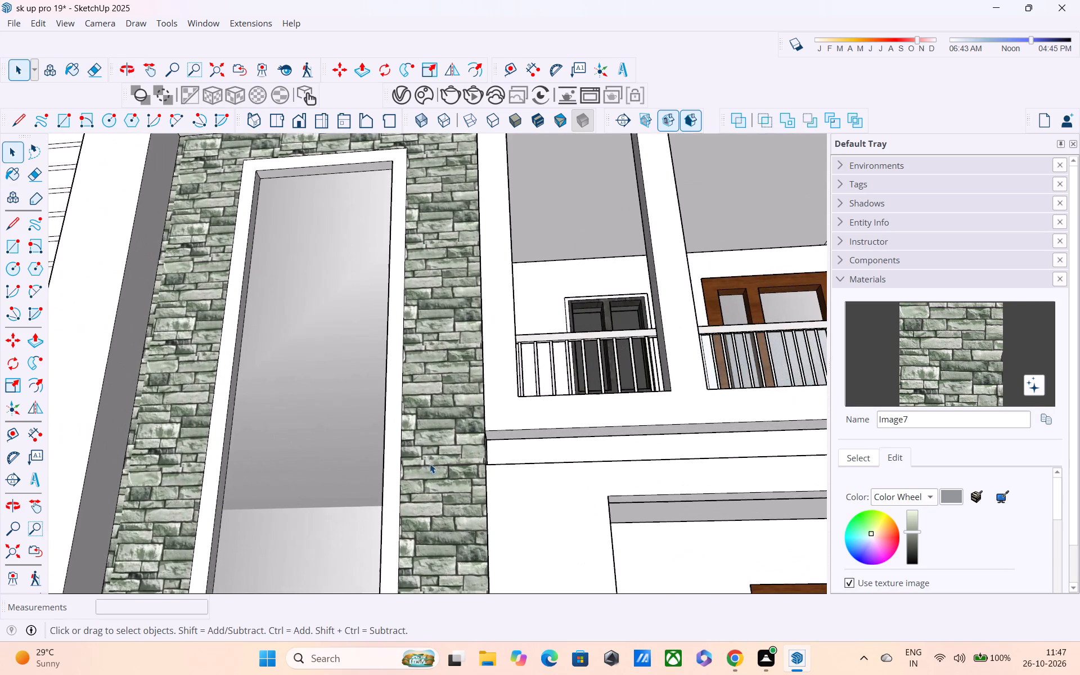
middle_drag(430, 472, 398, 507)
scroll(399, 490, down, 11)
middle_drag(420, 503, 447, 565)
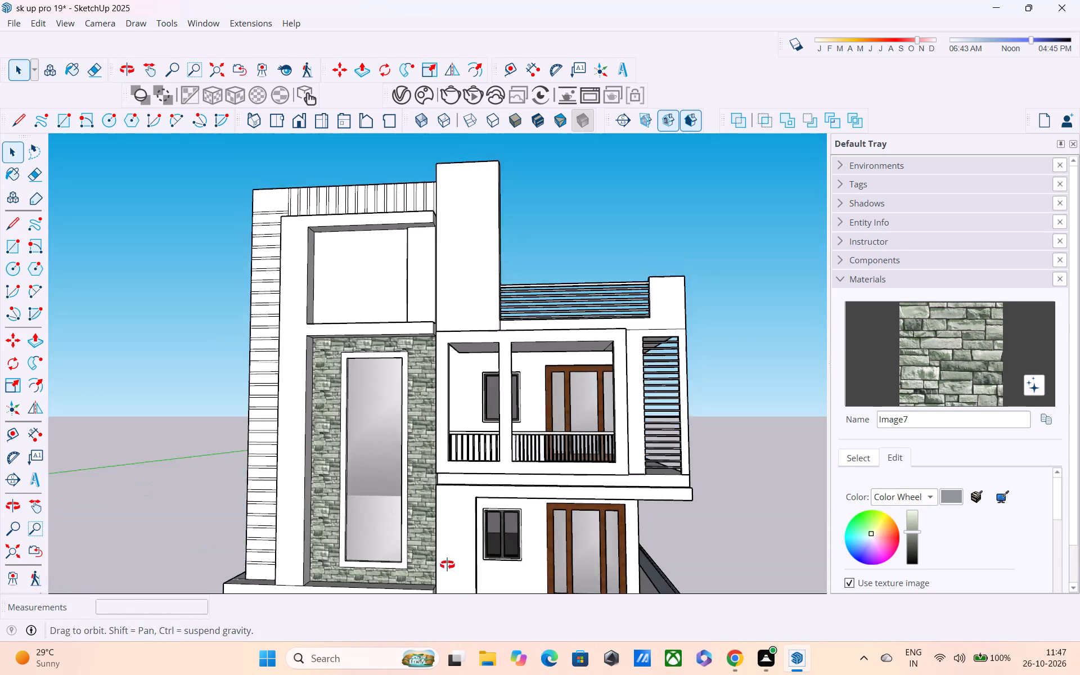
middle_drag(447, 565, 447, 566)
scroll(376, 489, down, 4)
middle_drag(368, 472, 418, 513)
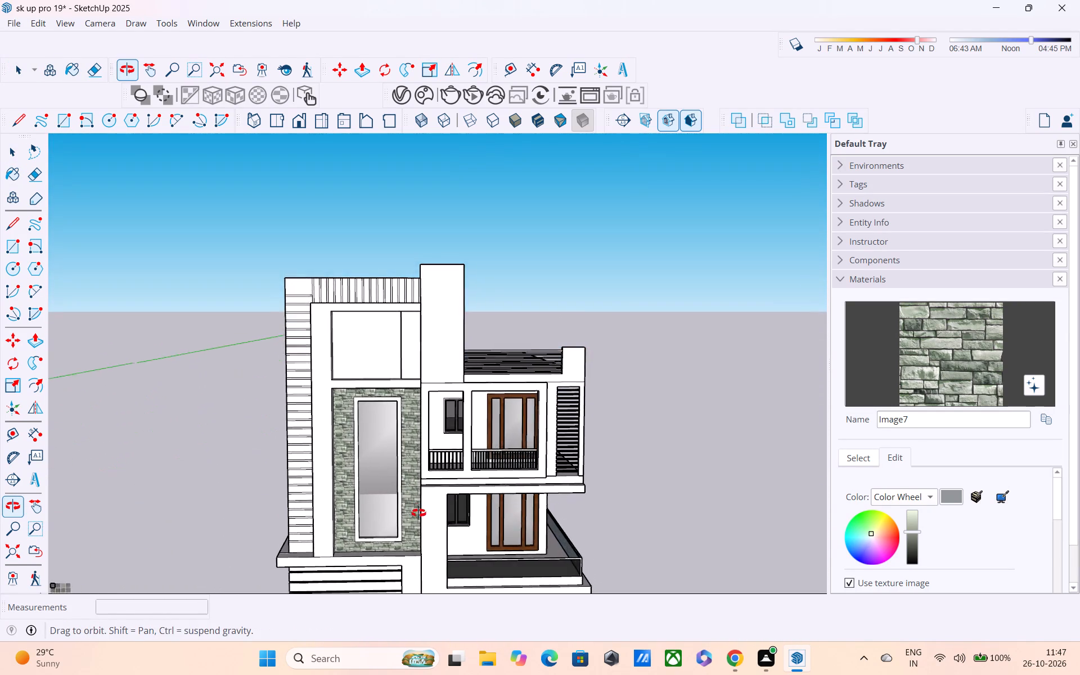
middle_drag(418, 513, 394, 507)
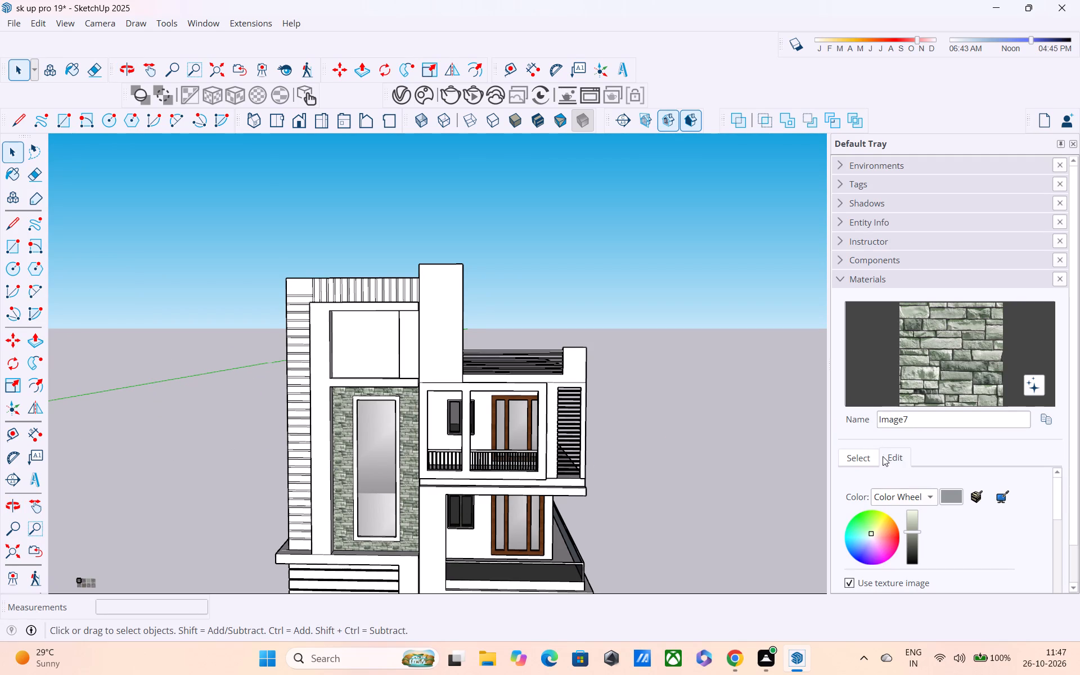
Sample the dark grey plank-like stone swatch Image4 from the imported textures and paint the tower wall around the tall window with it.
click(859, 456)
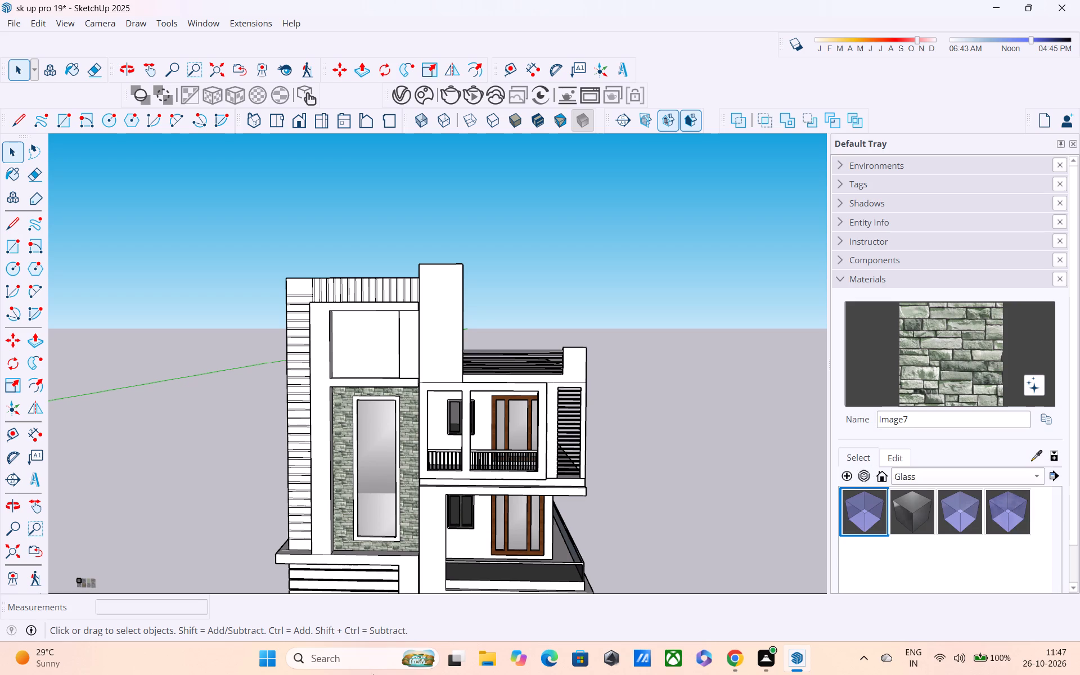
scroll(618, 450, down, 2)
scroll(211, 489, down, 3)
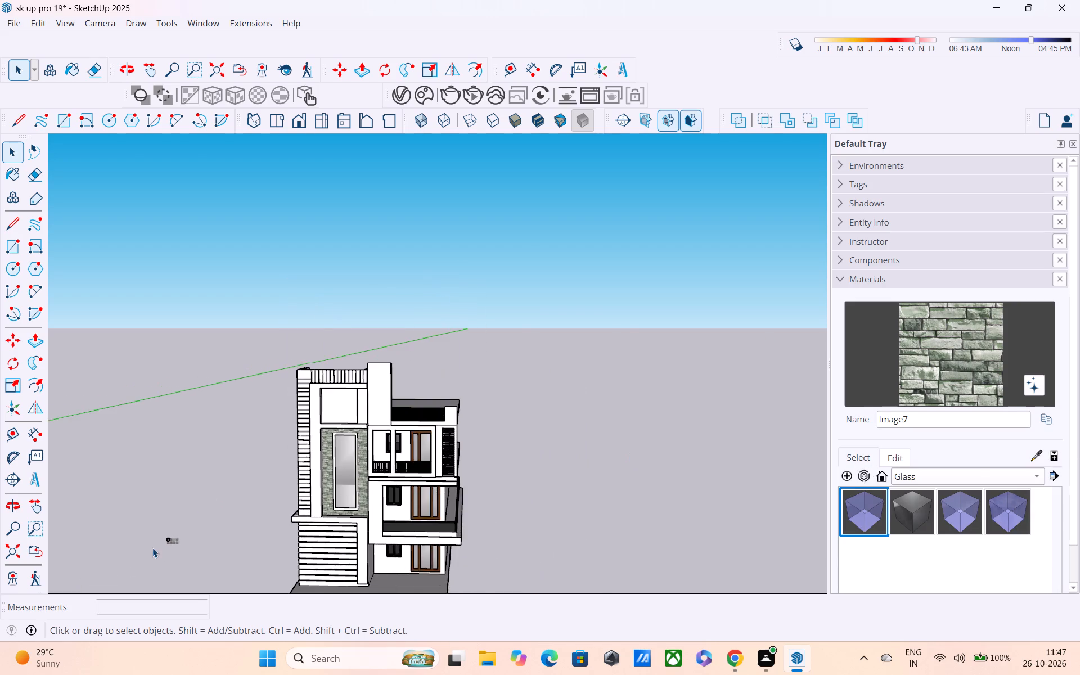
scroll(155, 550, up, 12)
scroll(174, 519, up, 12)
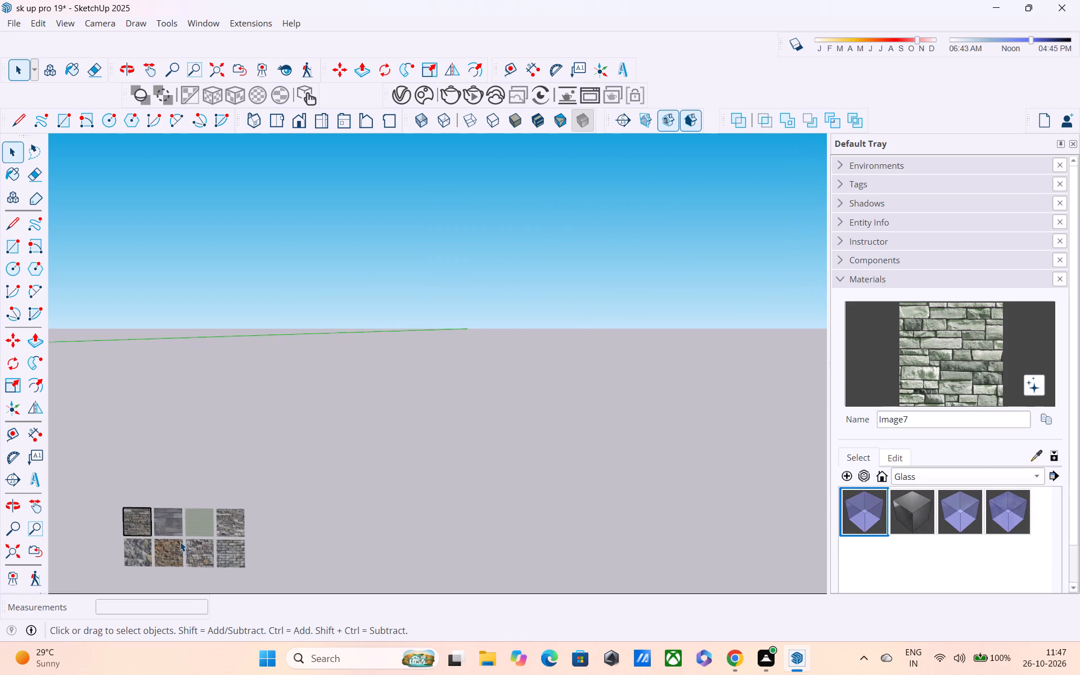
scroll(181, 544, up, 1)
middle_drag(181, 544, 223, 502)
scroll(196, 547, up, 8)
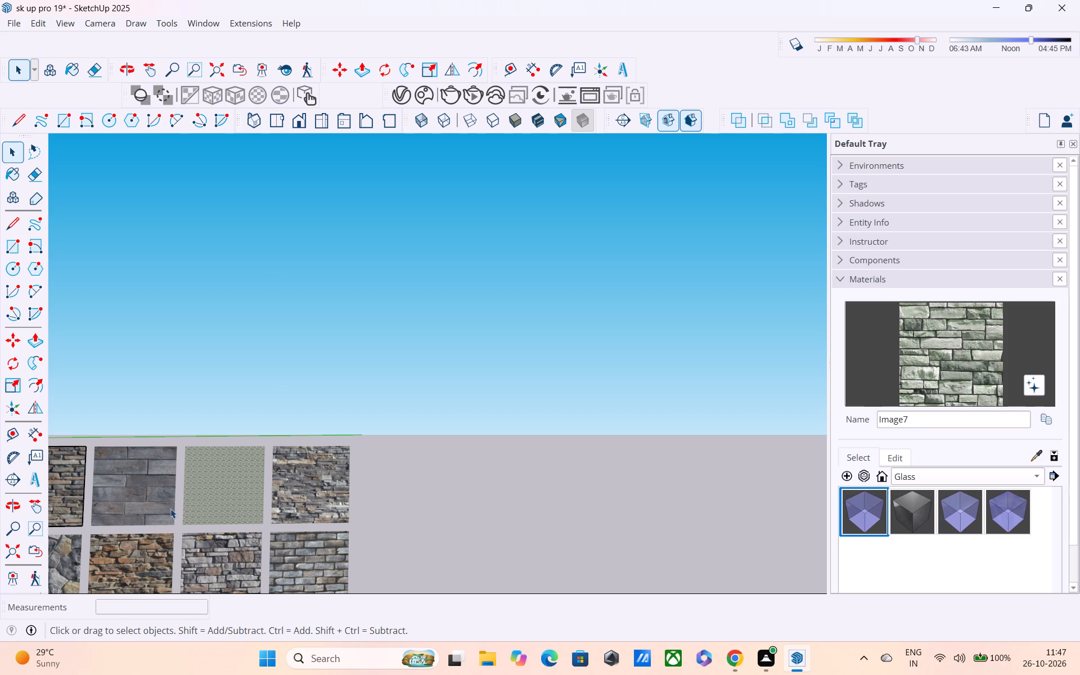
click(159, 491)
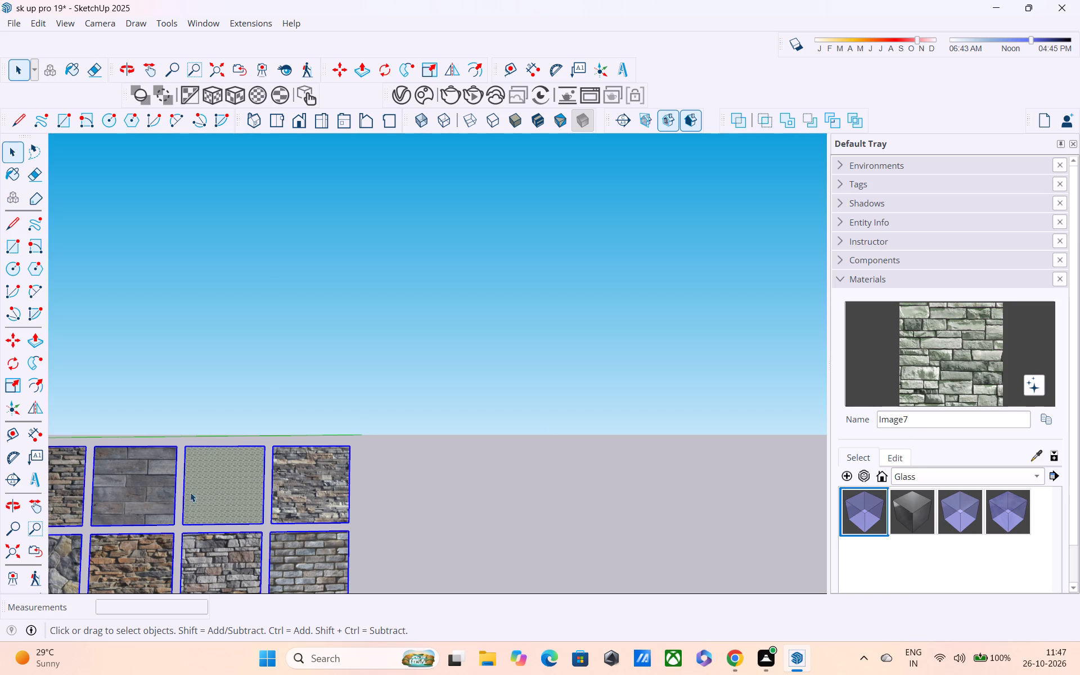
click(1032, 463)
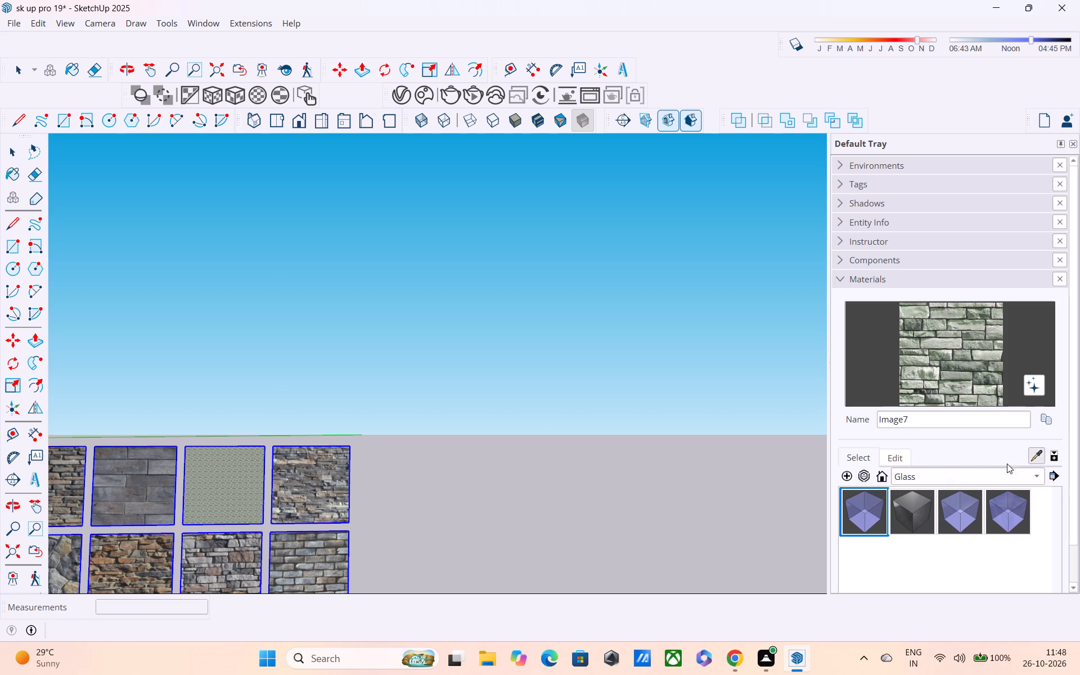
click(142, 486)
scroll(459, 557, down, 3)
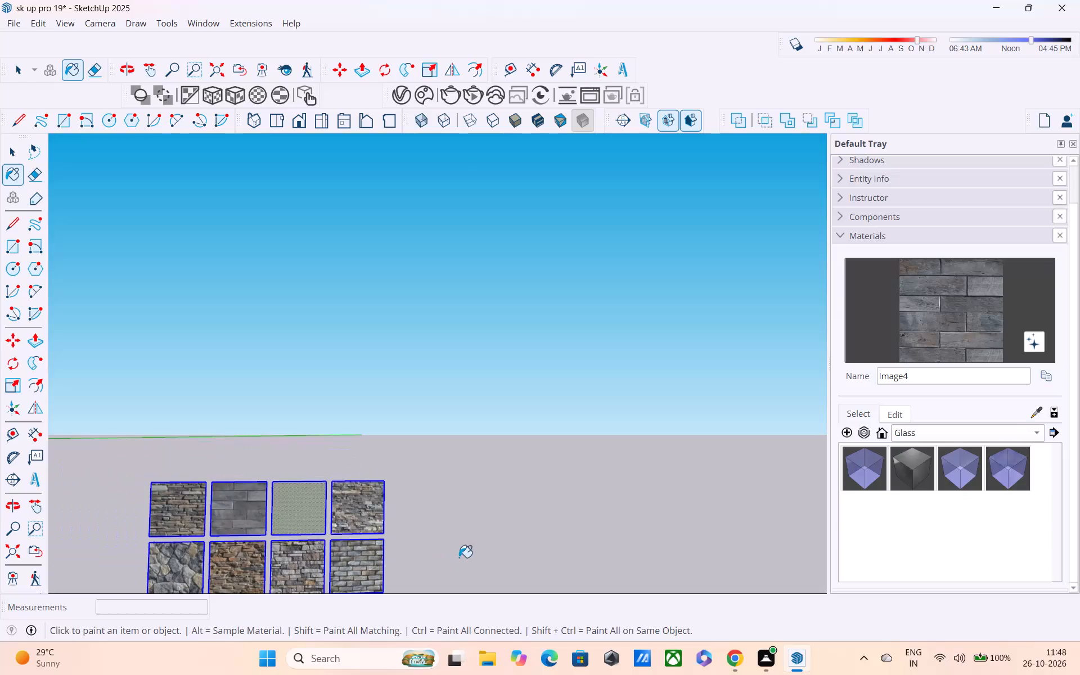
middle_drag(704, 505, 609, 534)
scroll(610, 533, down, 9)
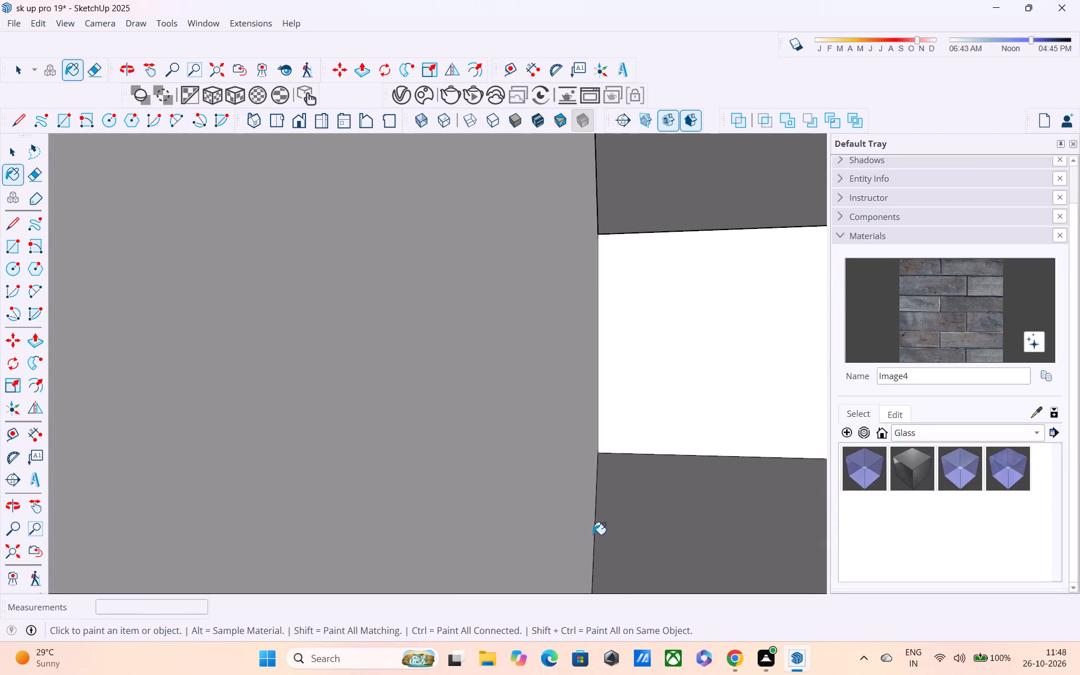
scroll(593, 534, down, 1)
click(11, 560)
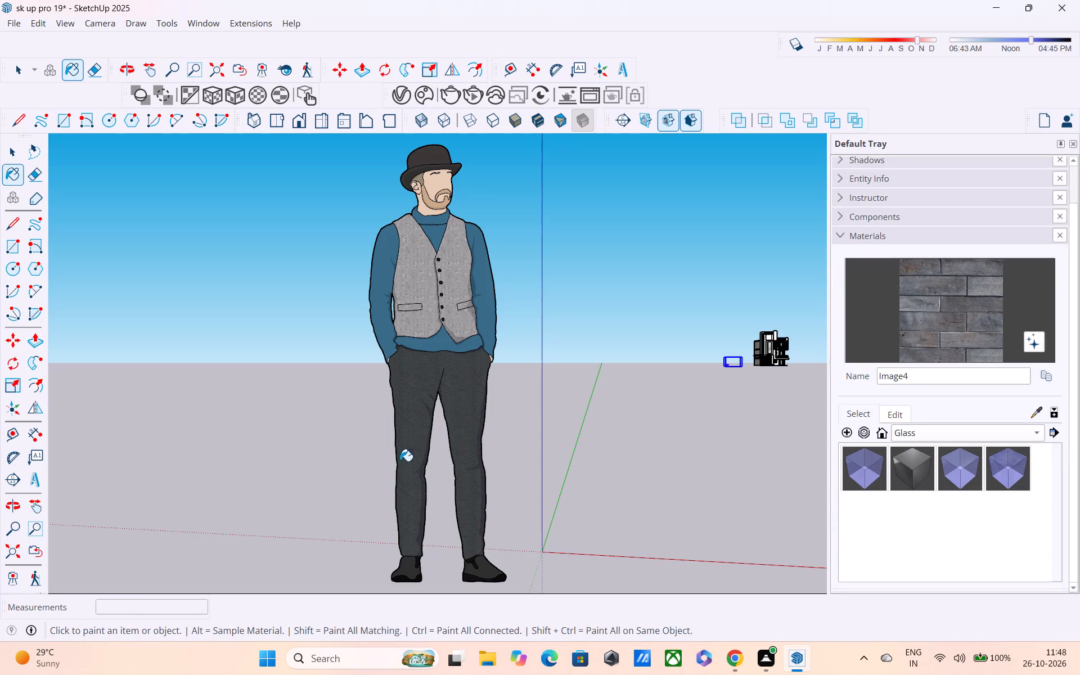
shift+middle_drag(530, 439, 219, 574)
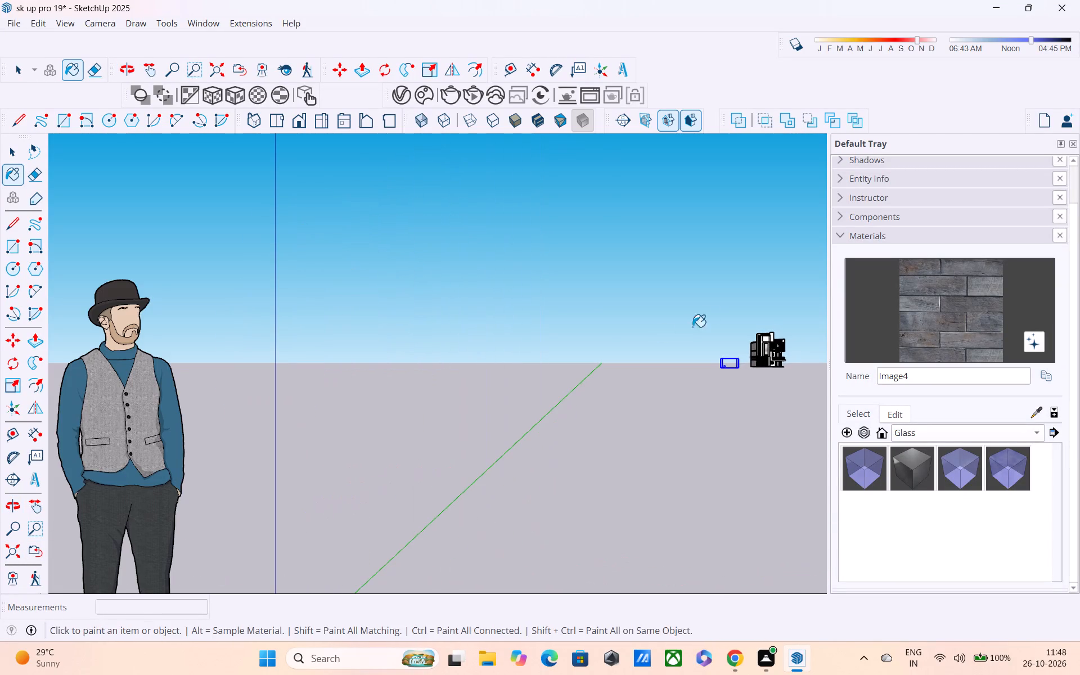
shift+middle_drag(733, 332, 446, 442)
scroll(691, 388, up, 12)
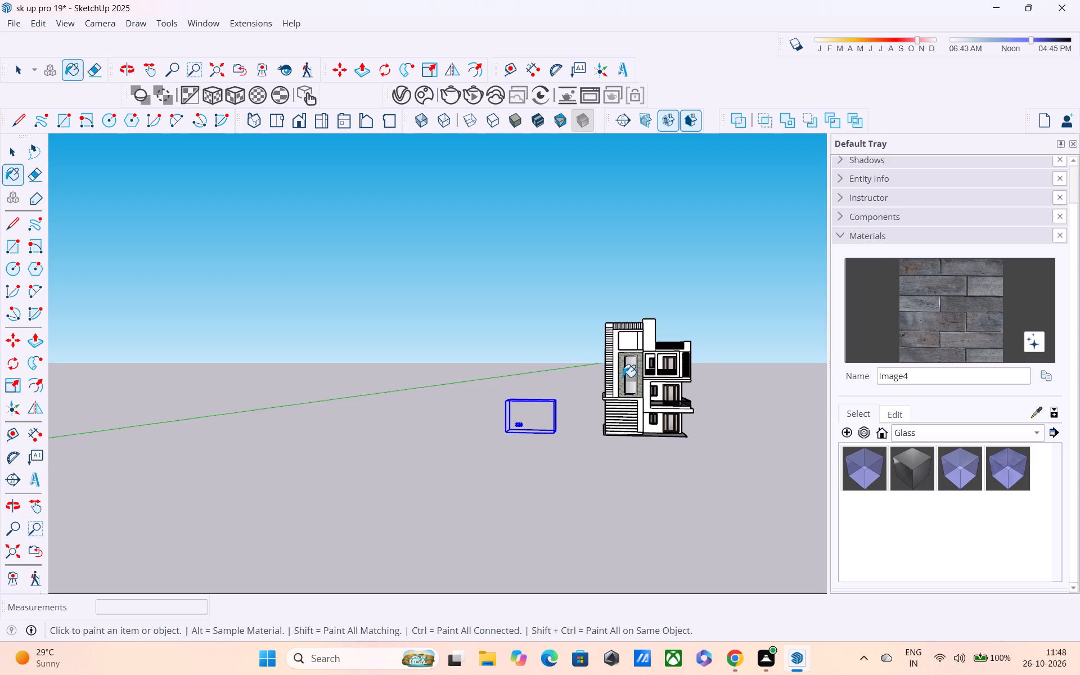
middle_drag(623, 377, 600, 447)
scroll(599, 447, up, 13)
click(611, 419)
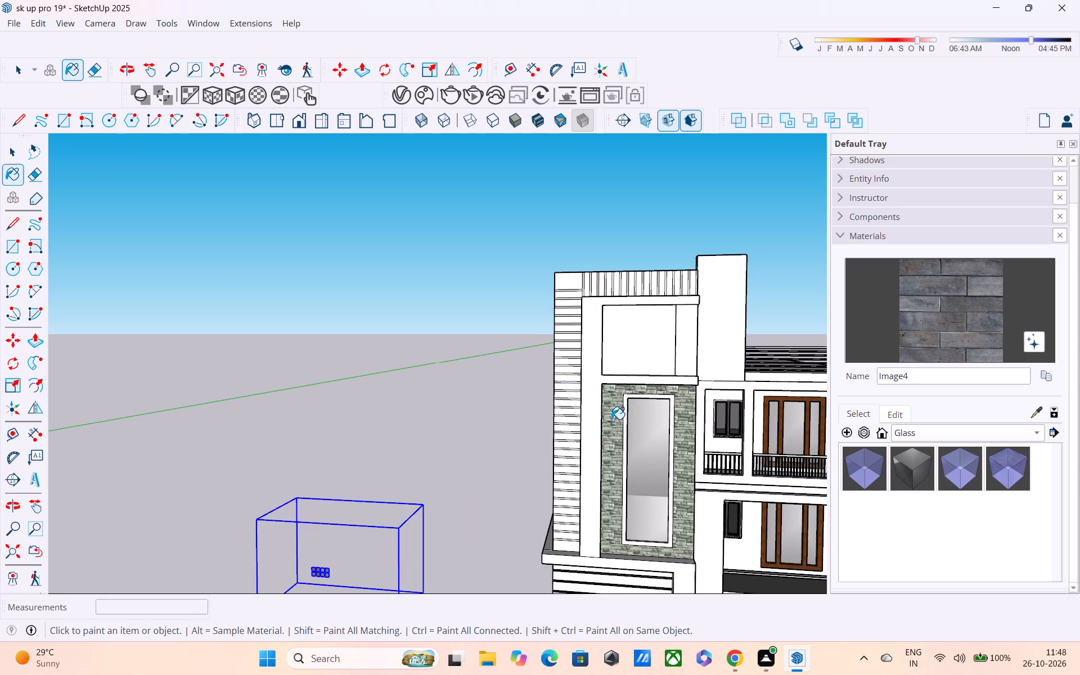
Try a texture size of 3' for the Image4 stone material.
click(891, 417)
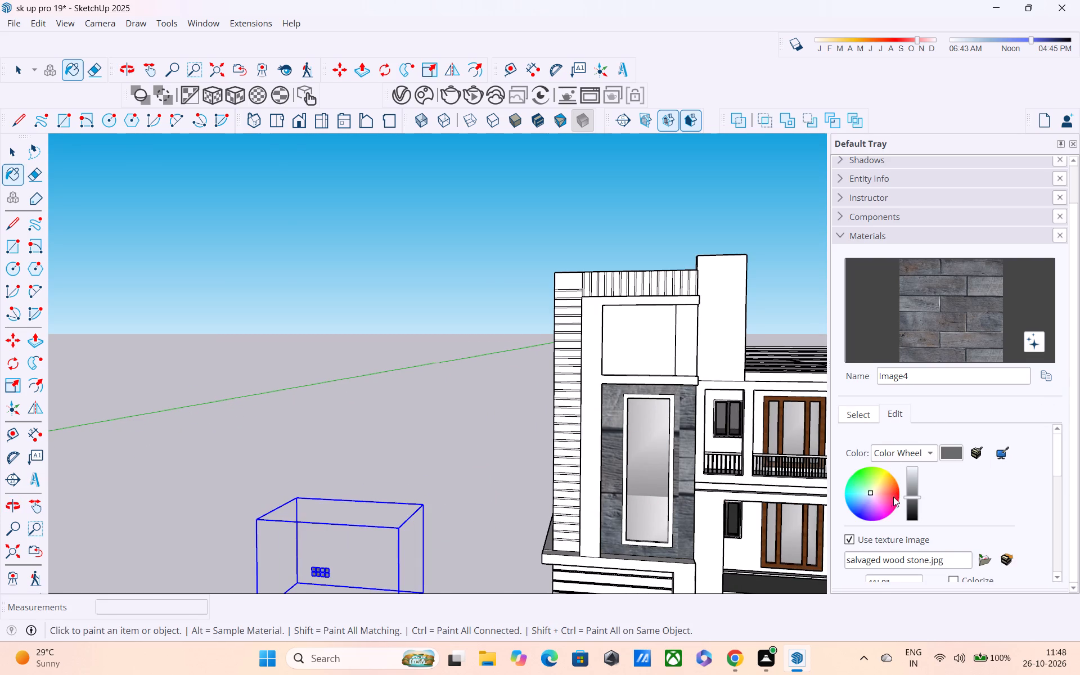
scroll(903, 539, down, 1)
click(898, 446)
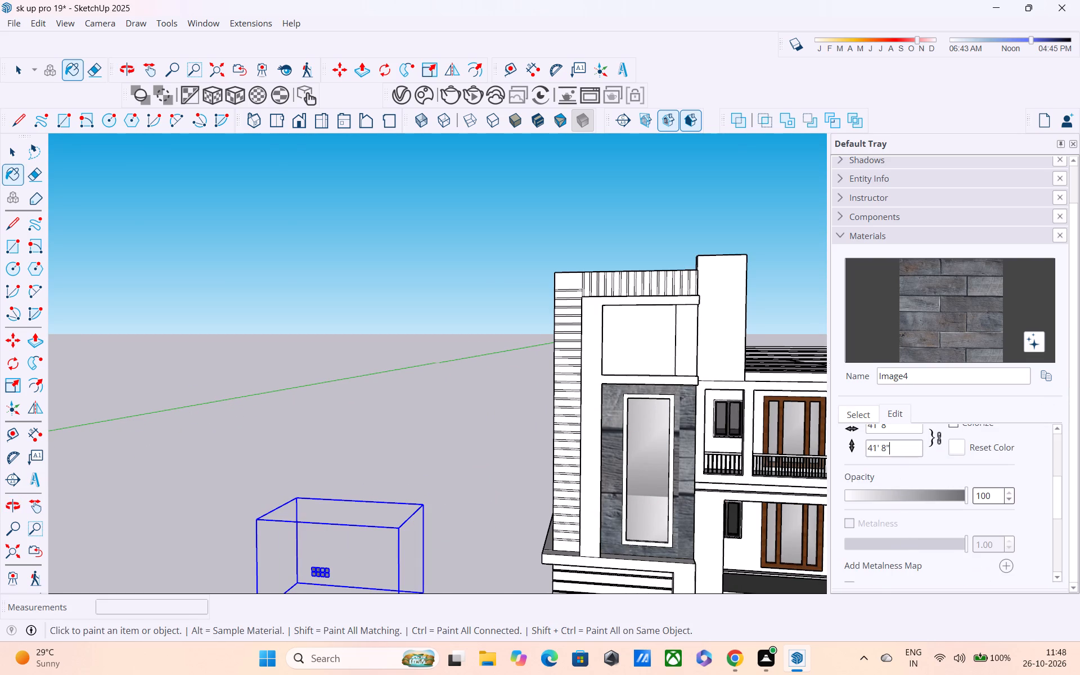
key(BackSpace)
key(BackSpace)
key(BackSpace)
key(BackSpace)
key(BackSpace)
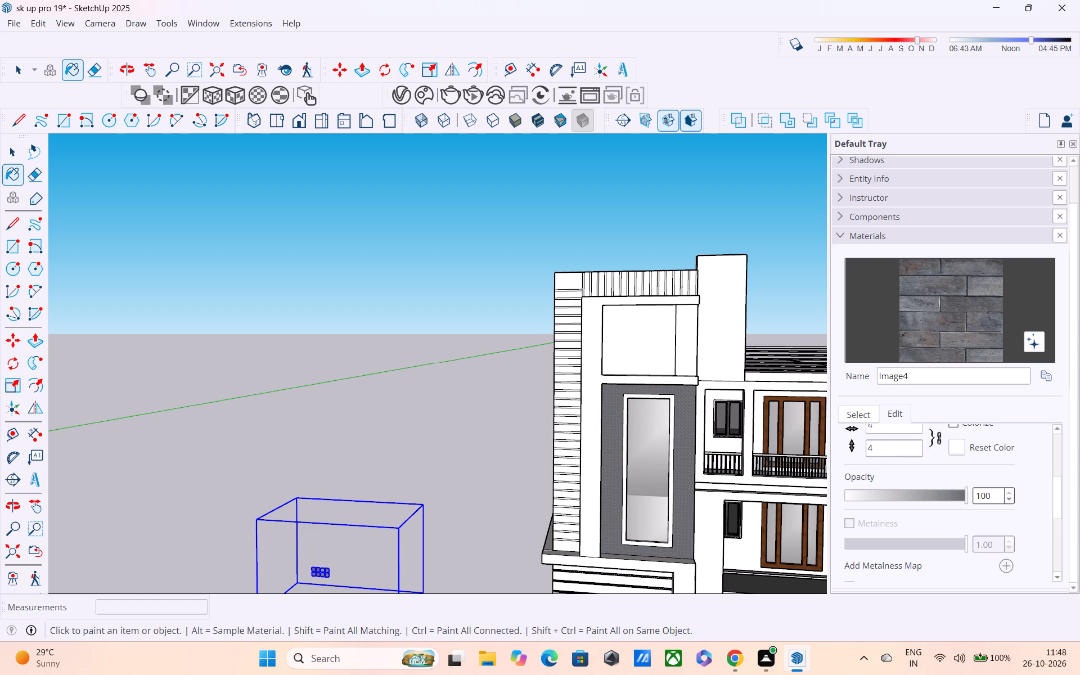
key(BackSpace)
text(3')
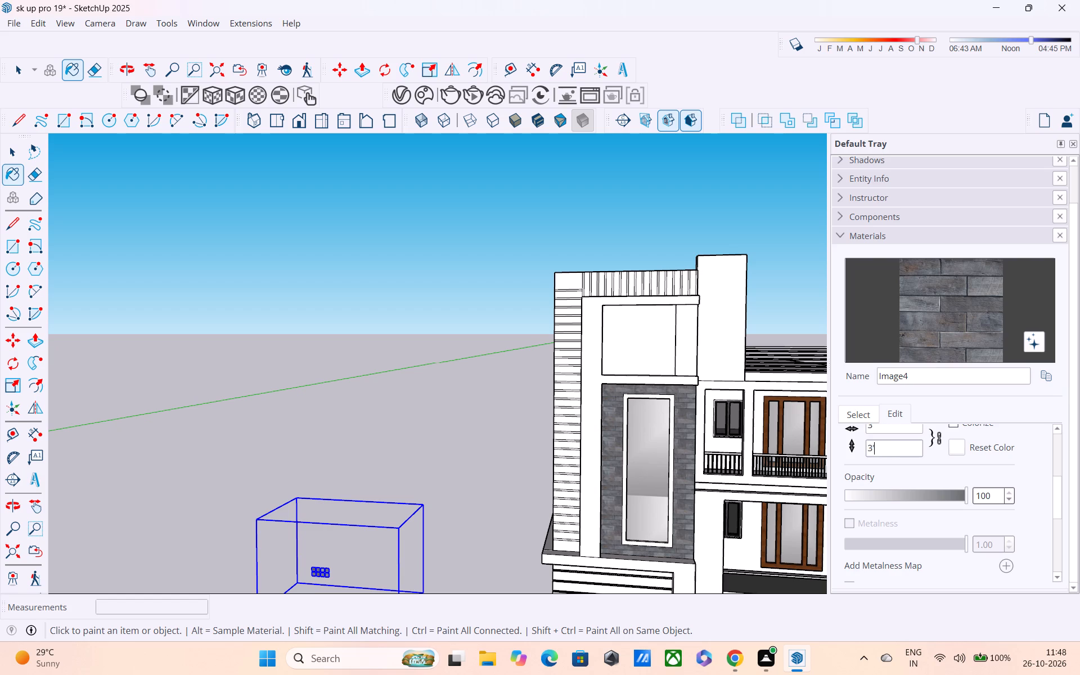
Set the Image4 stone texture's size to 4'.
text(4')
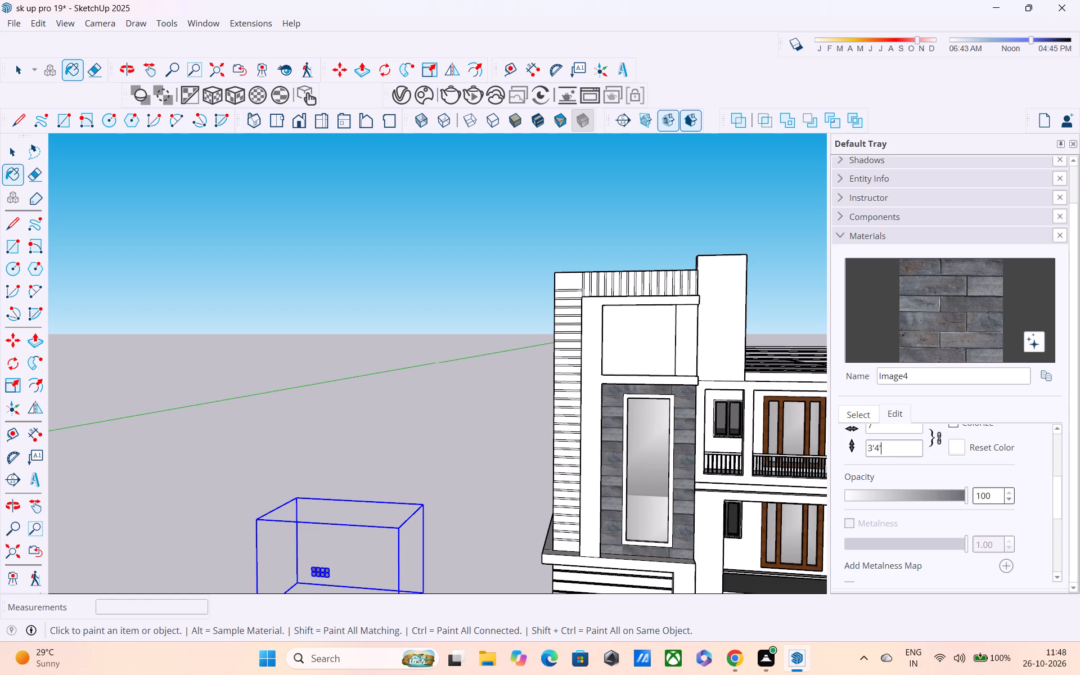
key(BackSpace)
key(BackSpace)
key(BackSpace)
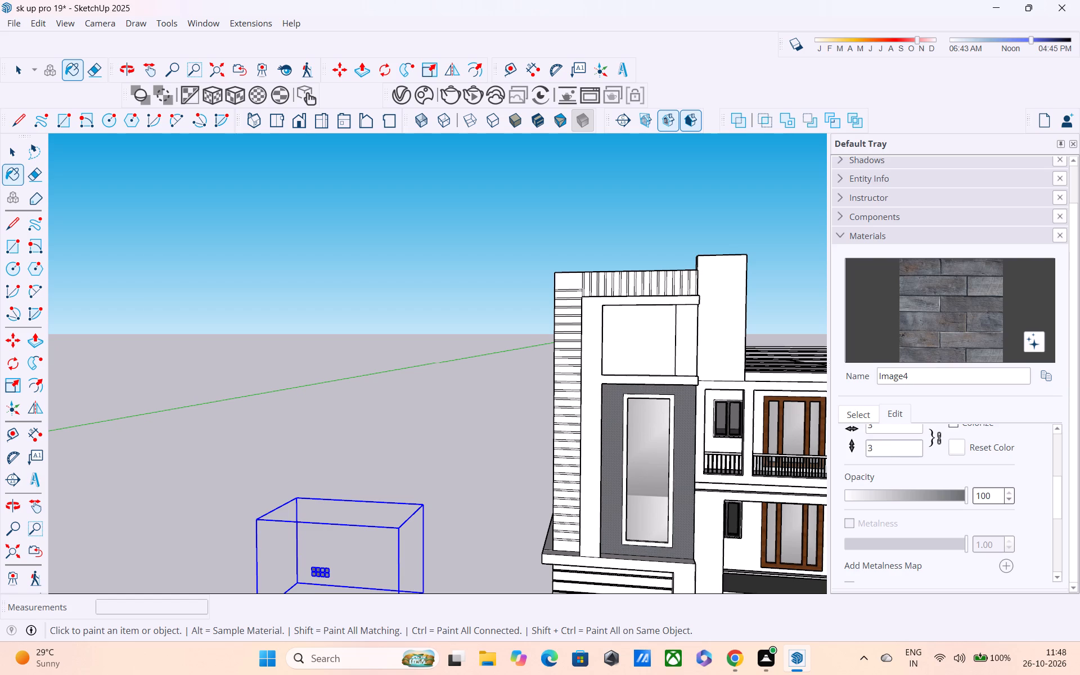
key(BackSpace)
text(4')
key(Return)
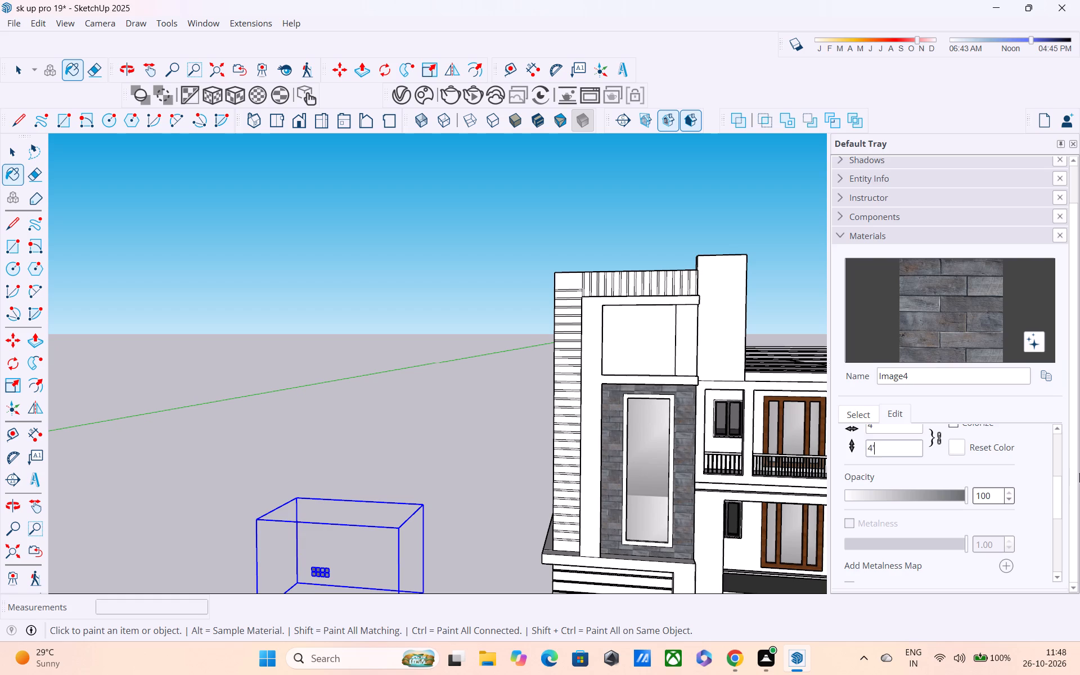
Adjust the Image4 stone's brightness, trying lighter and darker shades and settling on a dark grey.
scroll(1000, 527, up, 1)
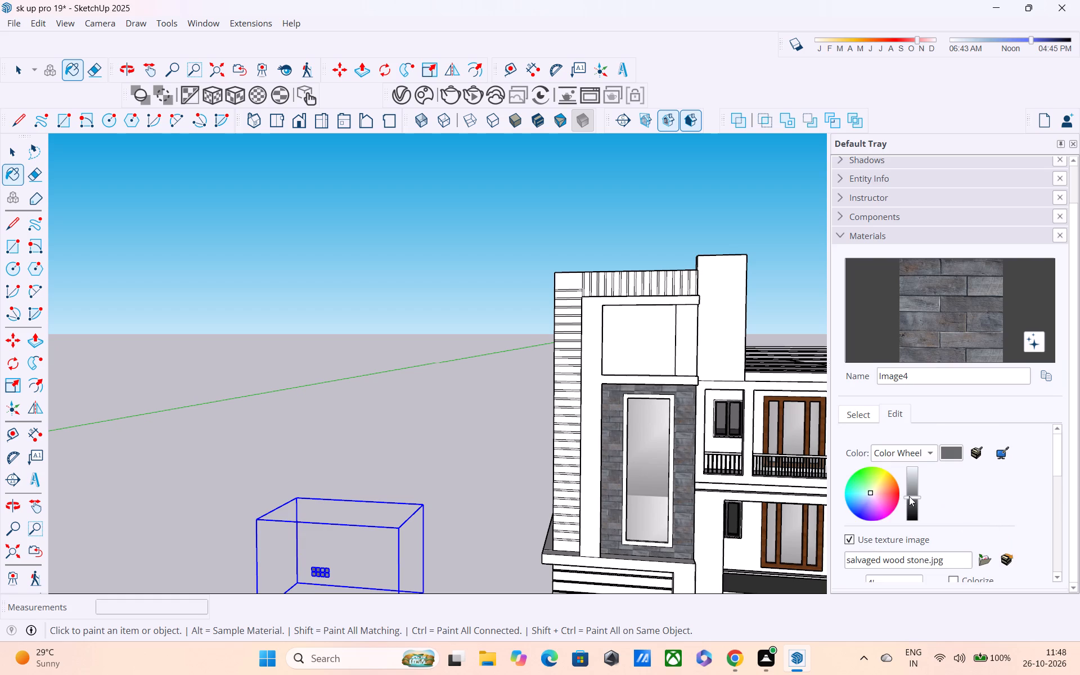
drag(909, 496, 912, 486)
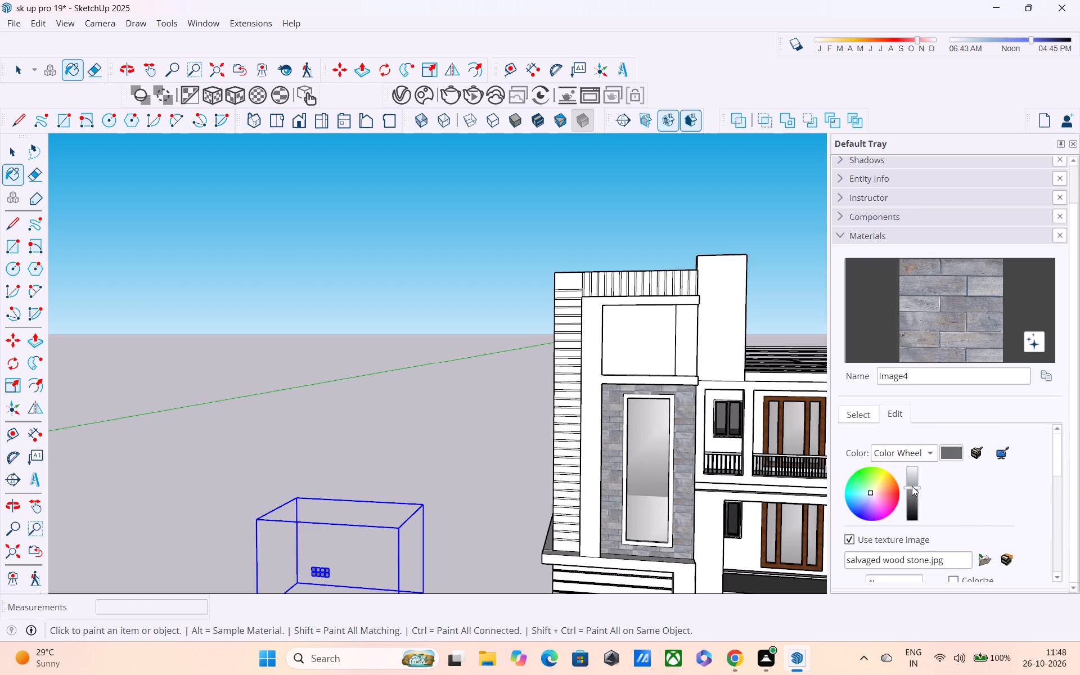
drag(912, 486, 913, 493)
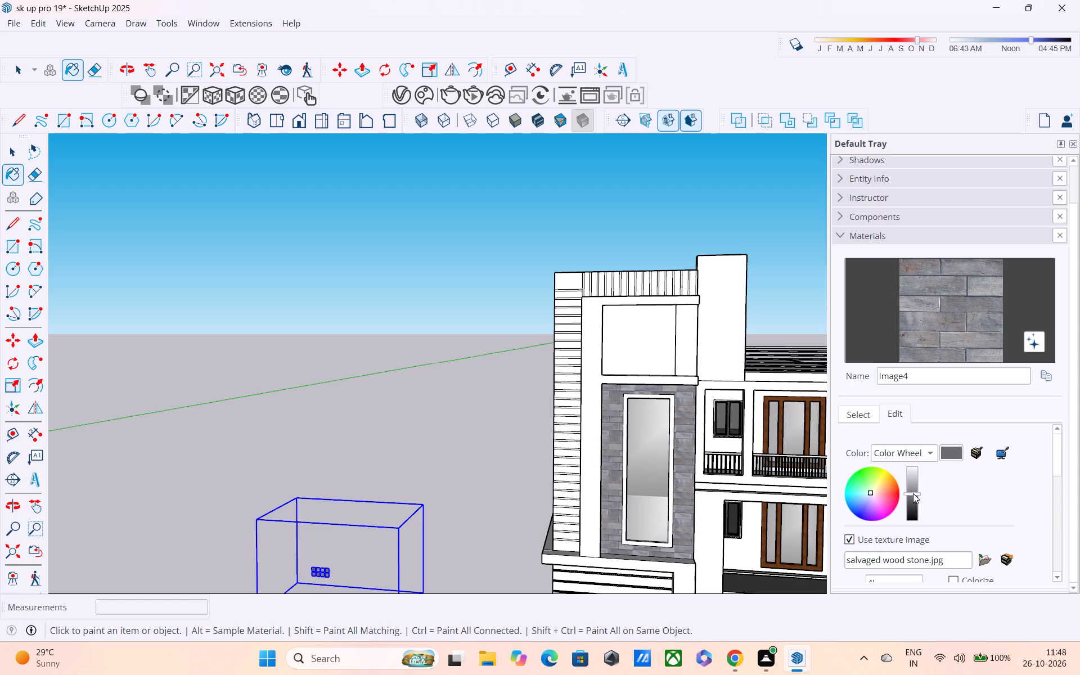
drag(913, 493, 919, 507)
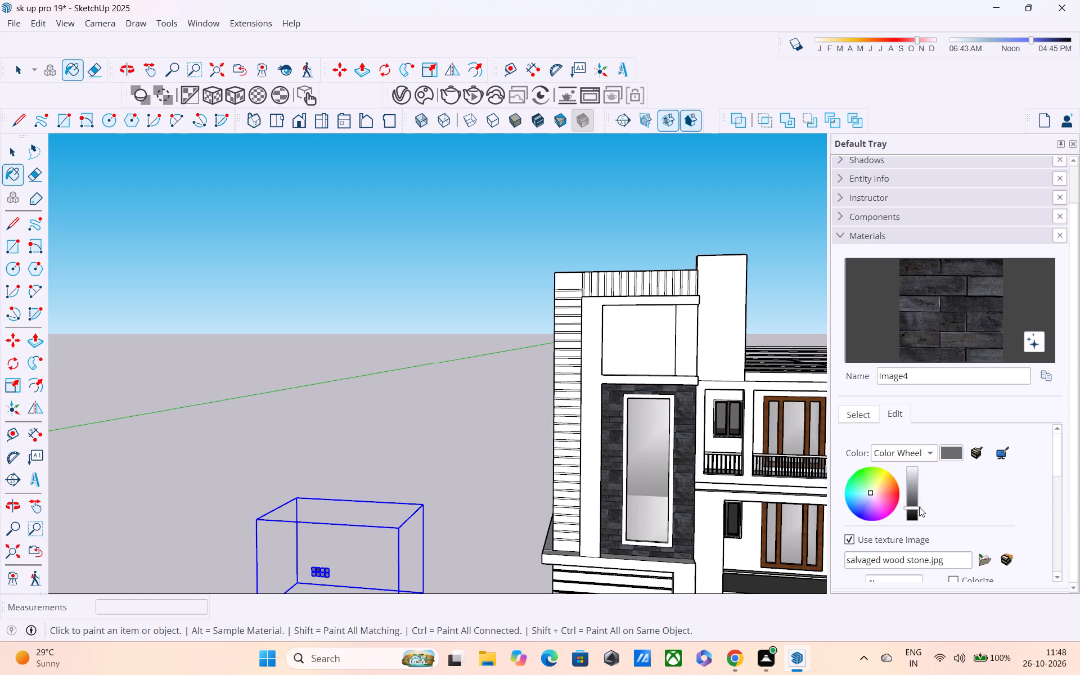
drag(919, 507, 919, 498)
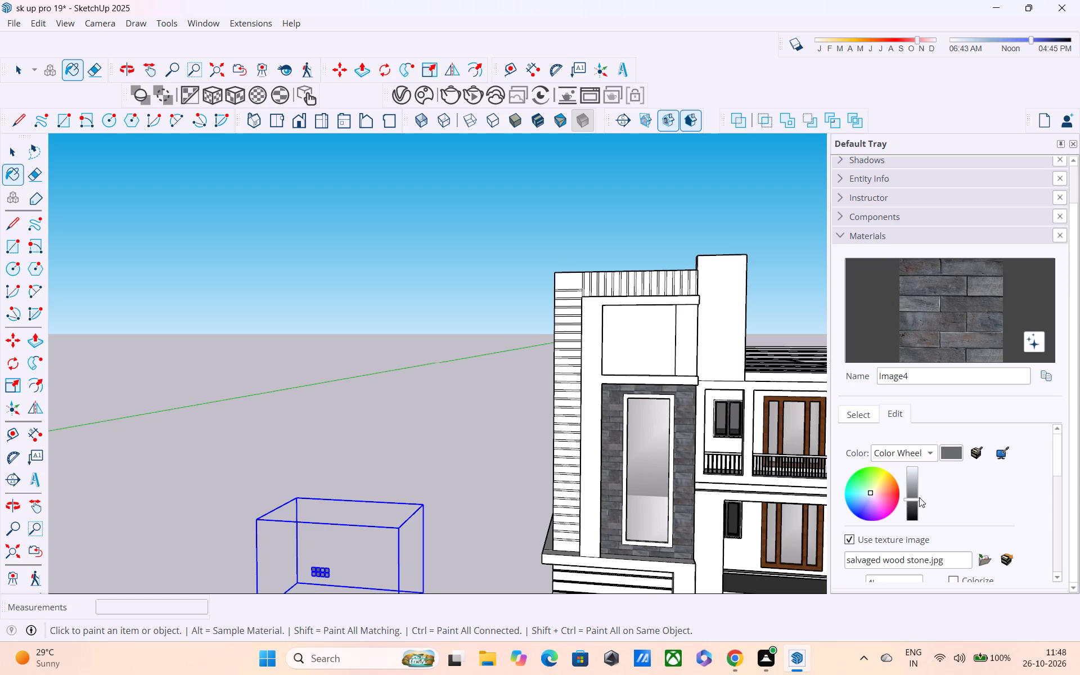
Tint the Image4 stone a dark greenish grey and check the tower wall up close and from the side.
click(870, 493)
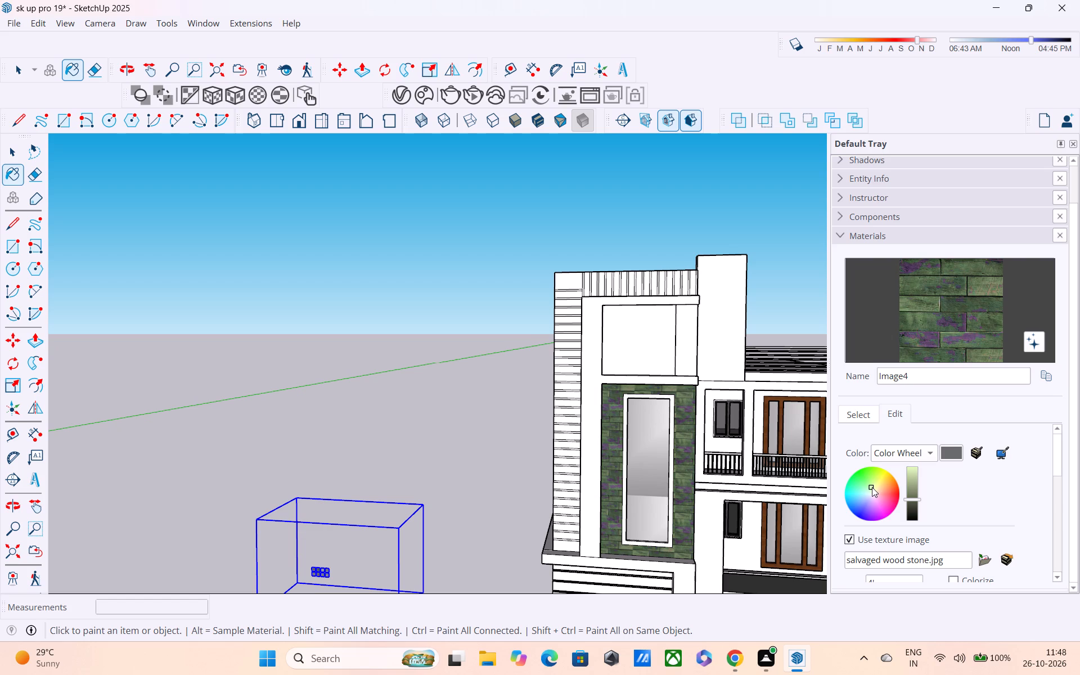
scroll(667, 479, up, 7)
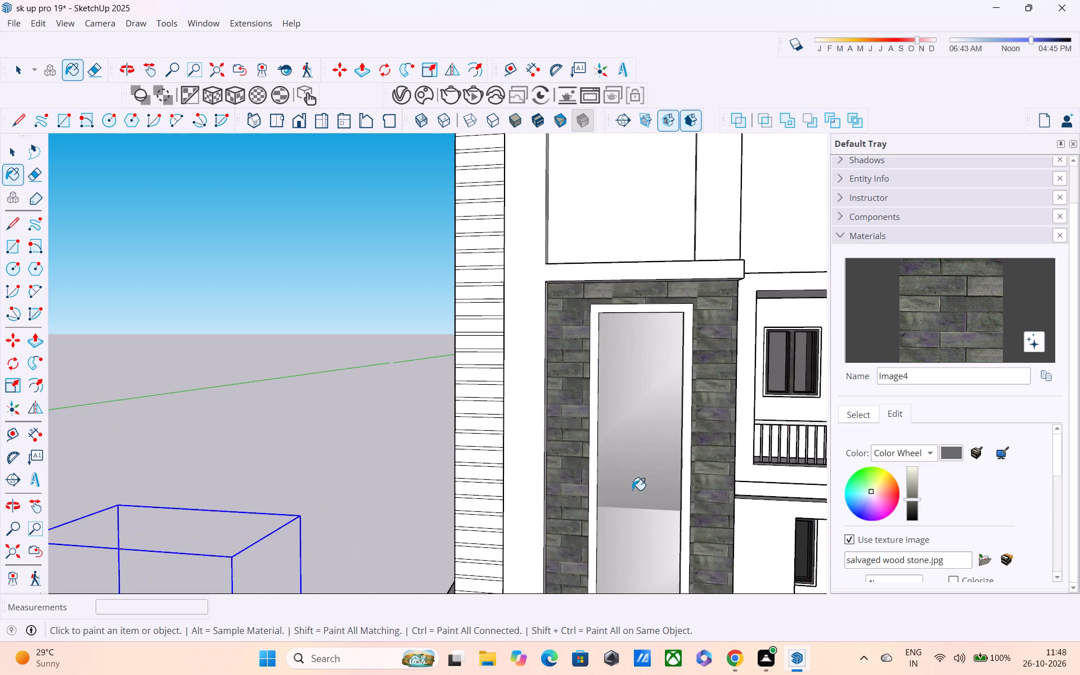
middle_drag(631, 484, 673, 405)
scroll(674, 407, down, 11)
middle_drag(685, 468, 522, 505)
scroll(694, 519, up, 4)
middle_drag(685, 490, 641, 532)
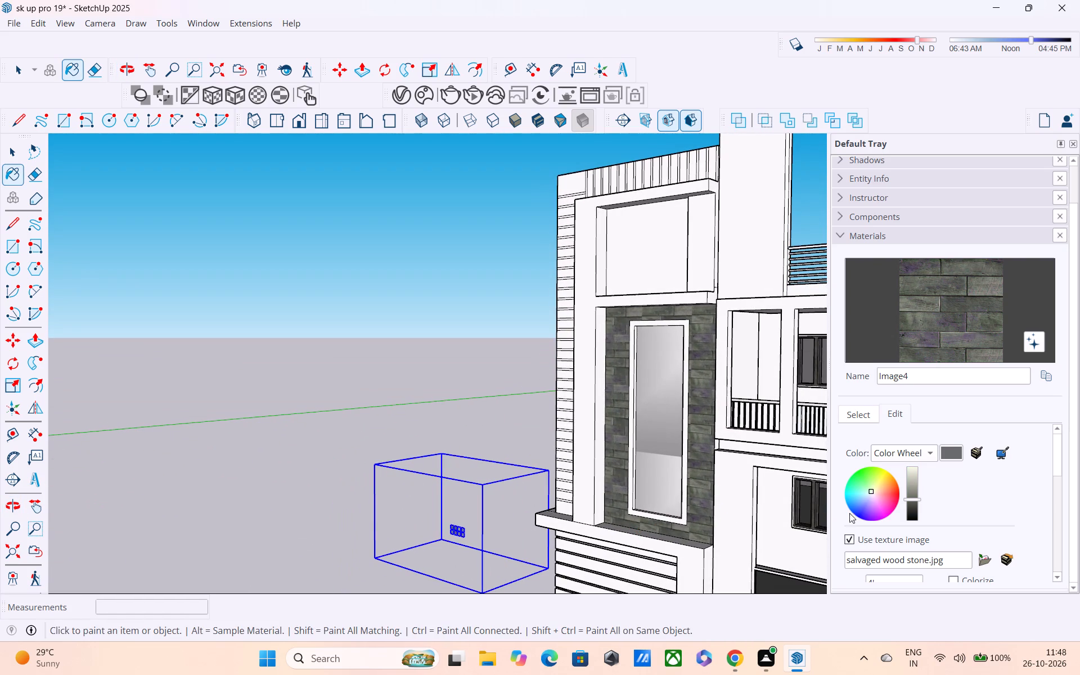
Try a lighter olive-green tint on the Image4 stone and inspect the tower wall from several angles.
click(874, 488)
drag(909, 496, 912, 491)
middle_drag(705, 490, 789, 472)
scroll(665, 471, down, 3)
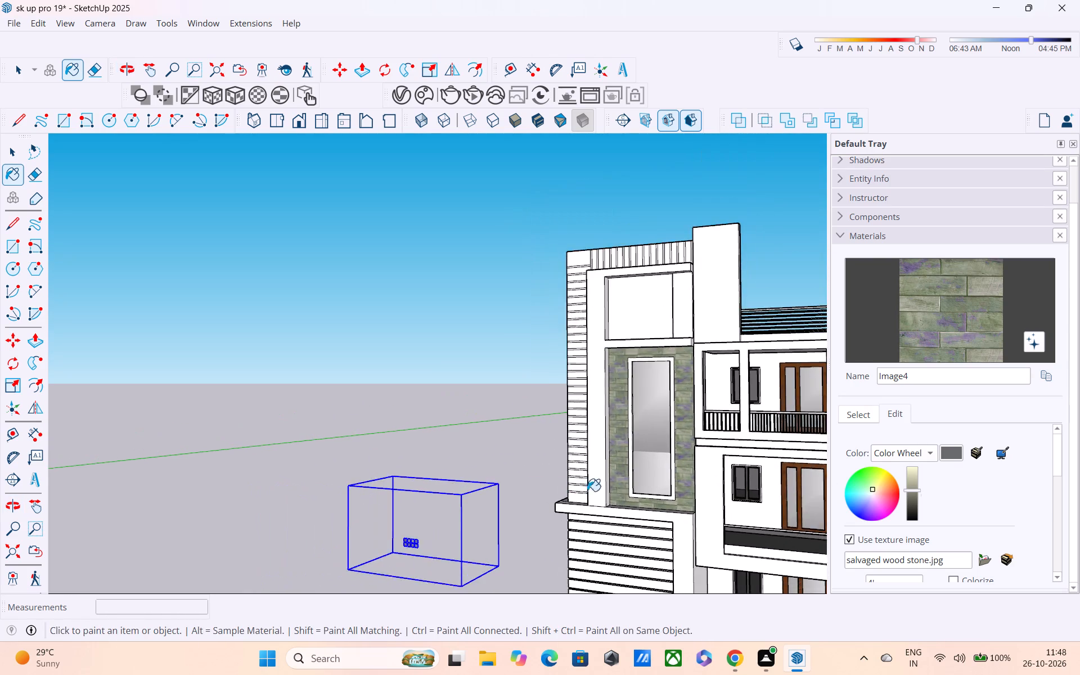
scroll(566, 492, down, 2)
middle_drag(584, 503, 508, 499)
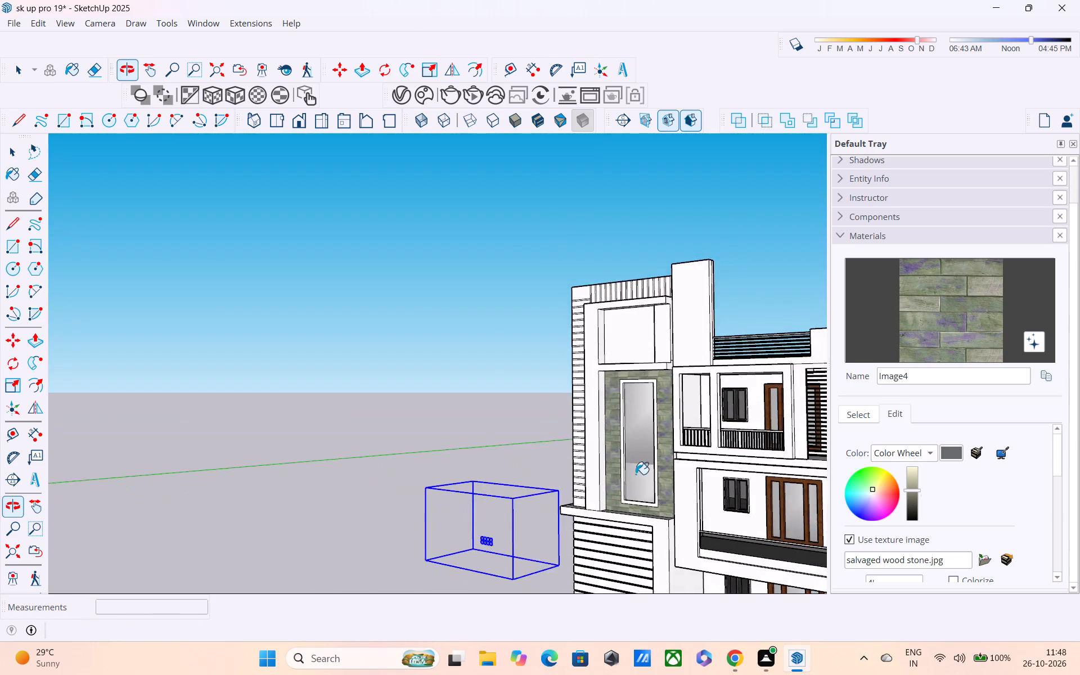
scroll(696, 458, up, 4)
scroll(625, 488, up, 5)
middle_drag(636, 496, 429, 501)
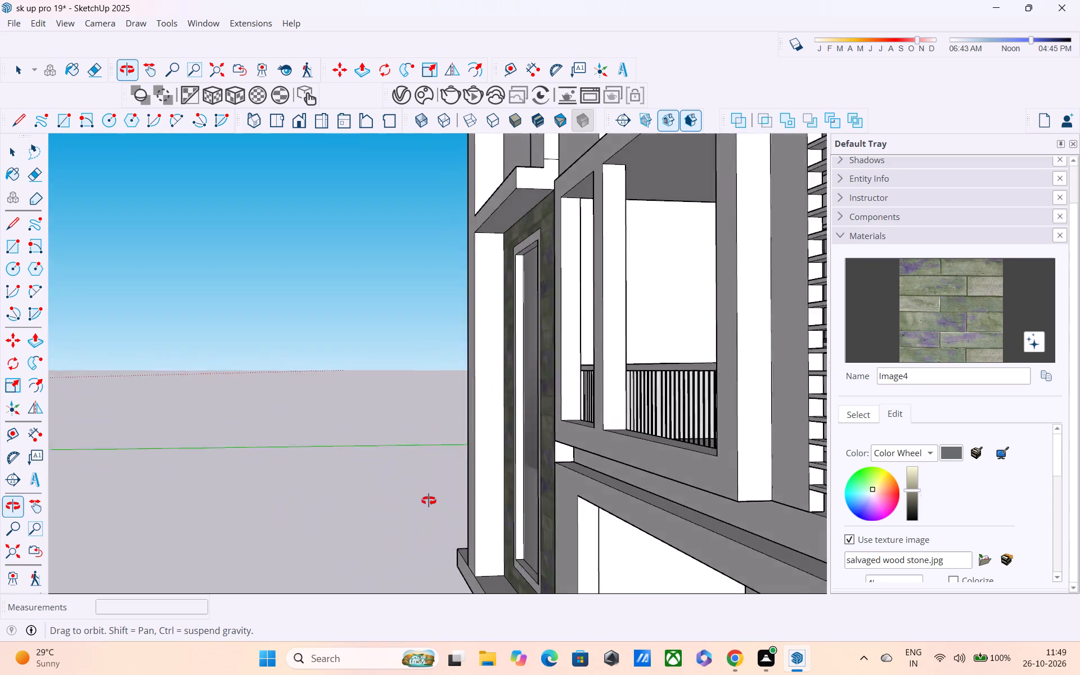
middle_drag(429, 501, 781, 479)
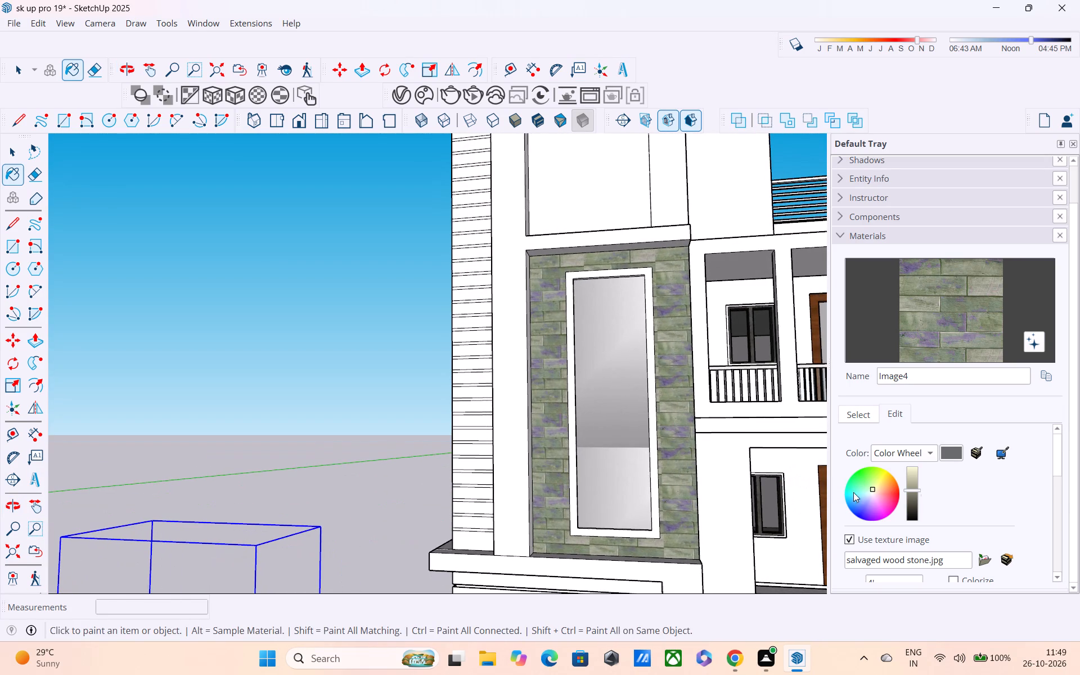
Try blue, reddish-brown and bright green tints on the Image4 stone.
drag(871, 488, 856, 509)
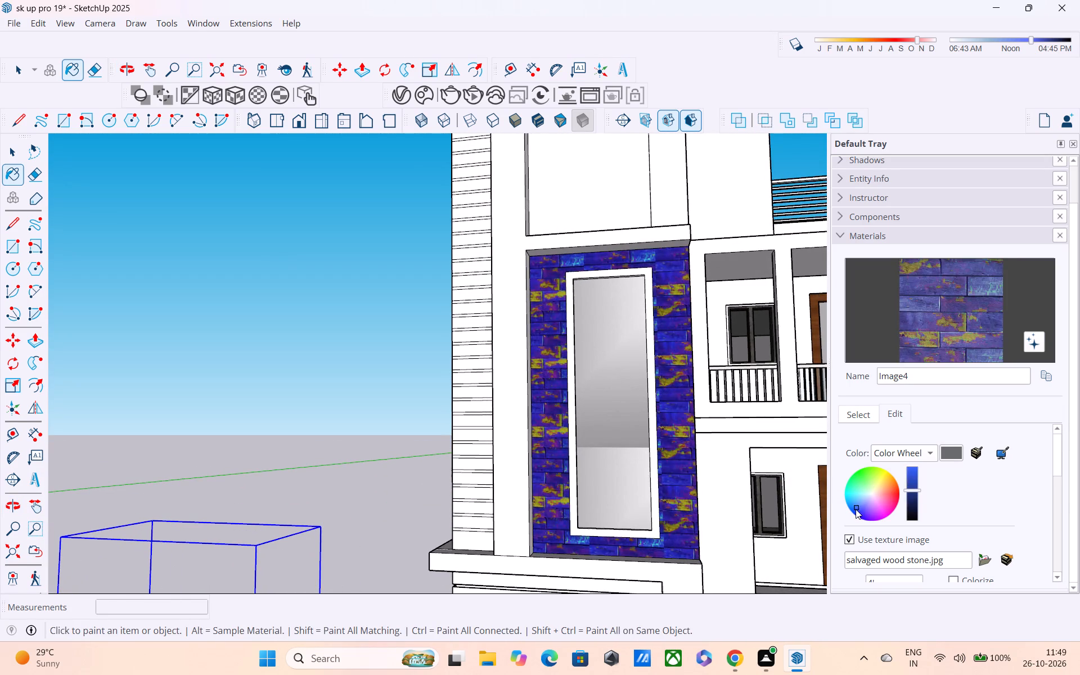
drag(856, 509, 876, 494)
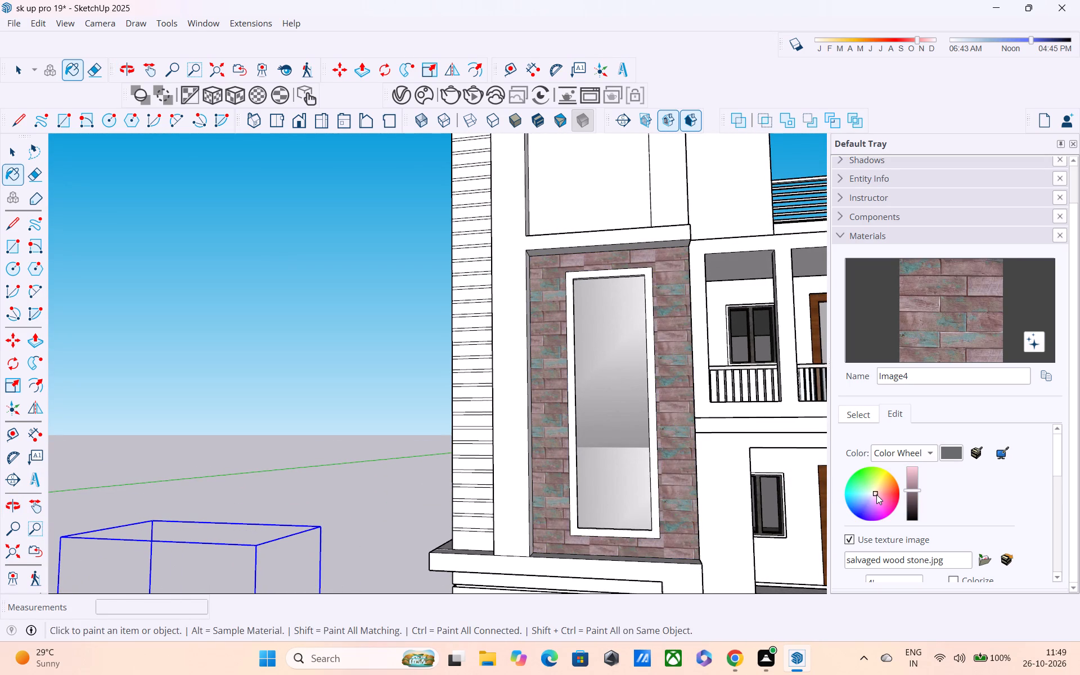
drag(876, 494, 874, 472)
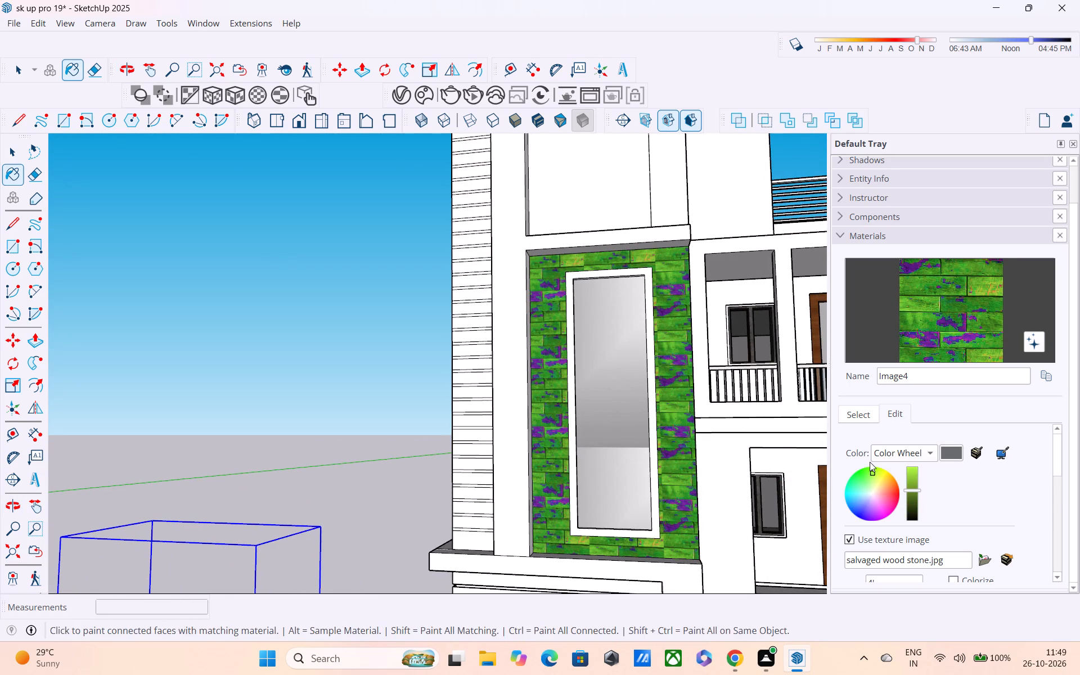
Undo the Image4 tinting and its use on the tower wall, clear the selection and check the tower's previous stacked-stone cladding.
key(ctrl+z)
key(ctrl+z)
scroll(662, 469, down, 3)
key(space)
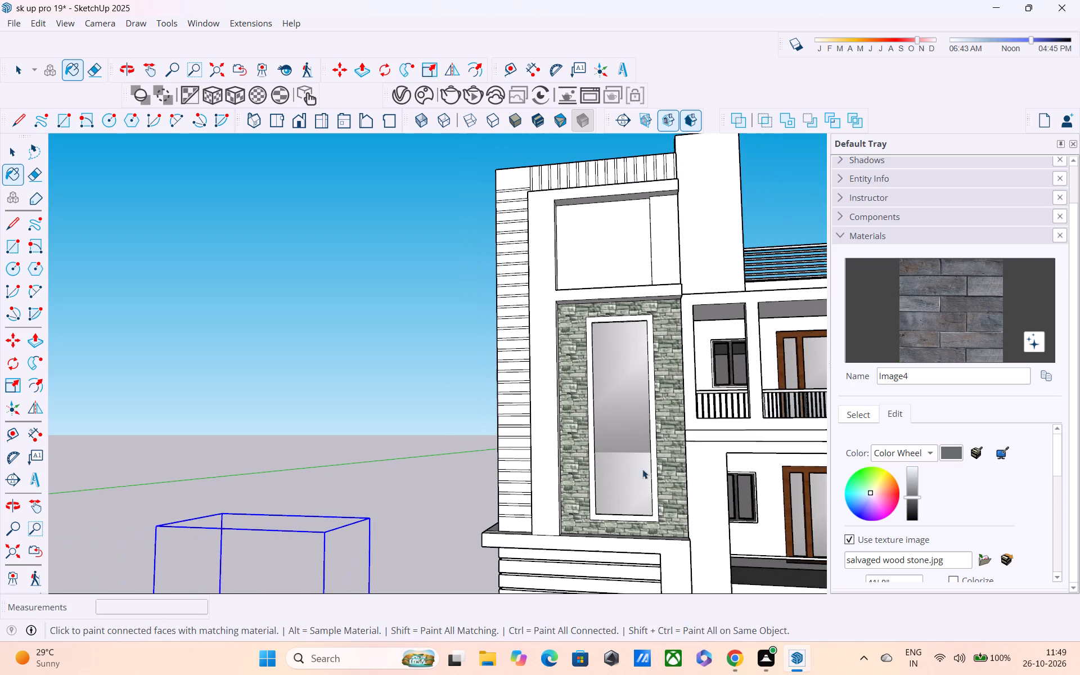
click(416, 402)
middle_drag(548, 466, 683, 515)
scroll(642, 451, down, 4)
middle_drag(634, 460, 619, 452)
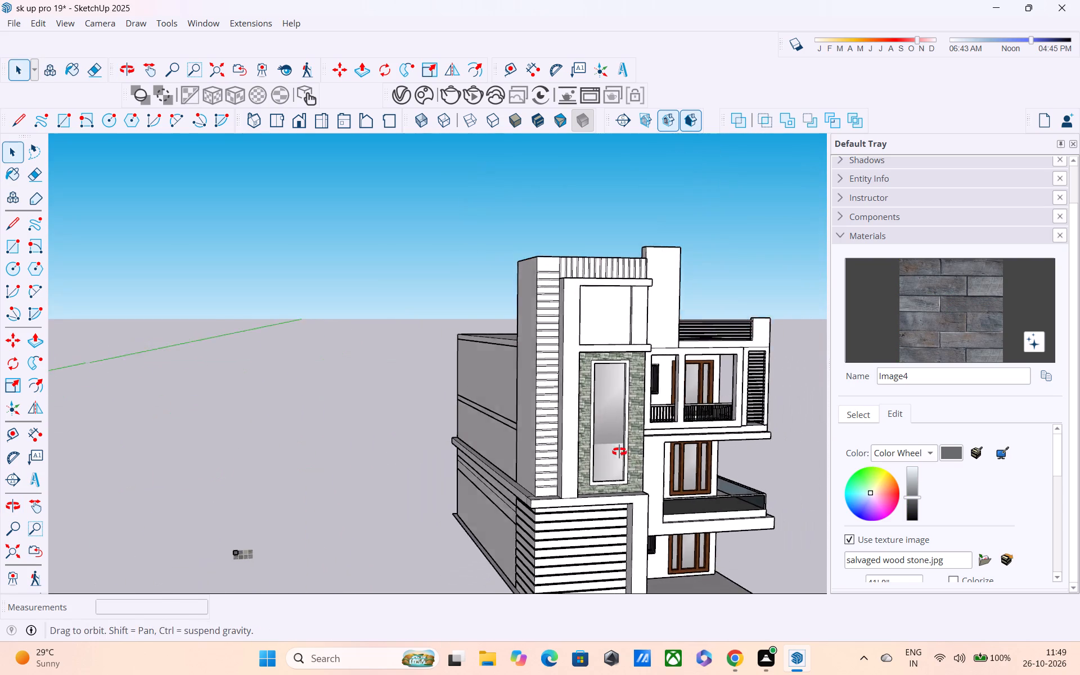
middle_drag(619, 452, 594, 431)
scroll(592, 453, up, 6)
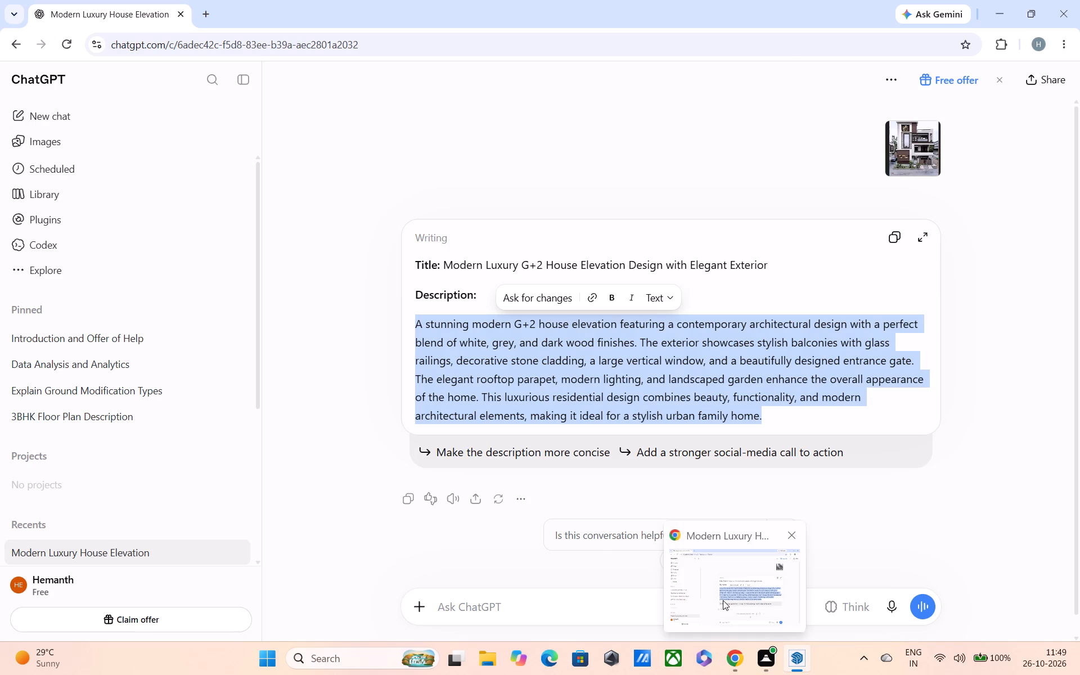
In Chrome, close the ChatGPT window and open the 3D Warehouse site through a Google search for sketchup warehouse.
click(723, 600)
click(1072, 0)
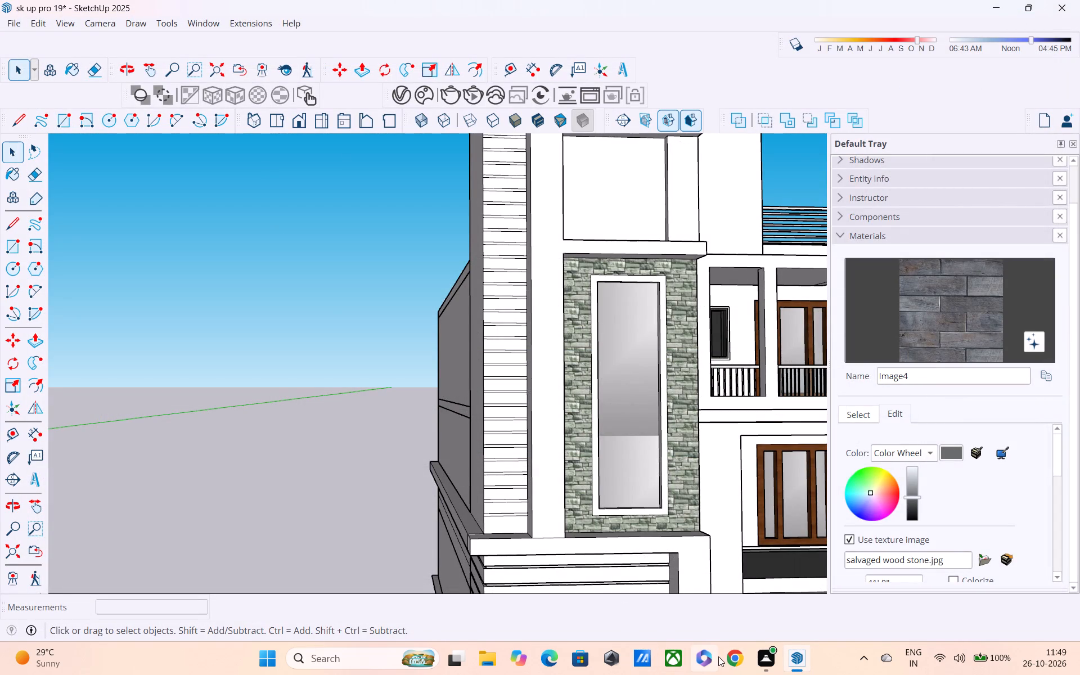
click(728, 657)
click(485, 271)
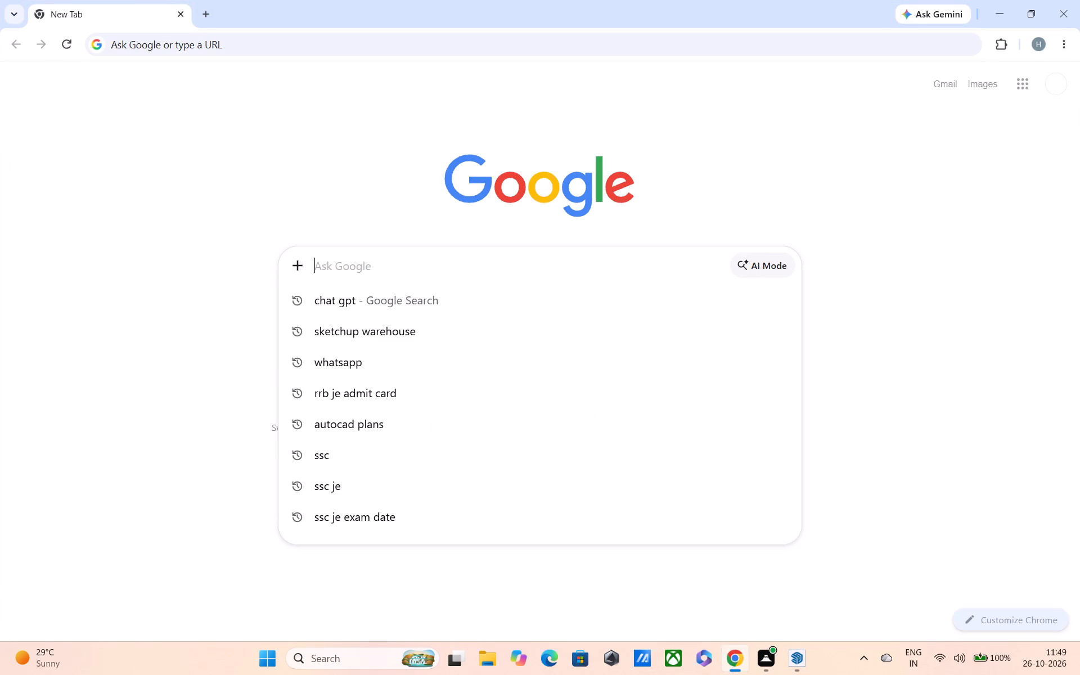
click(396, 332)
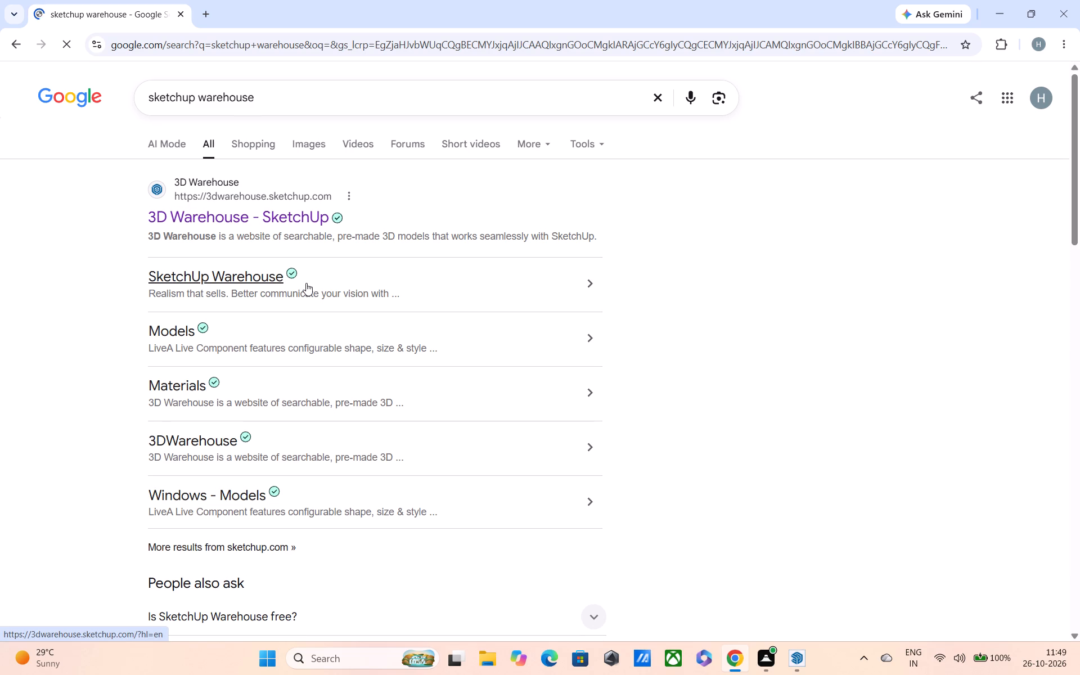
click(271, 223)
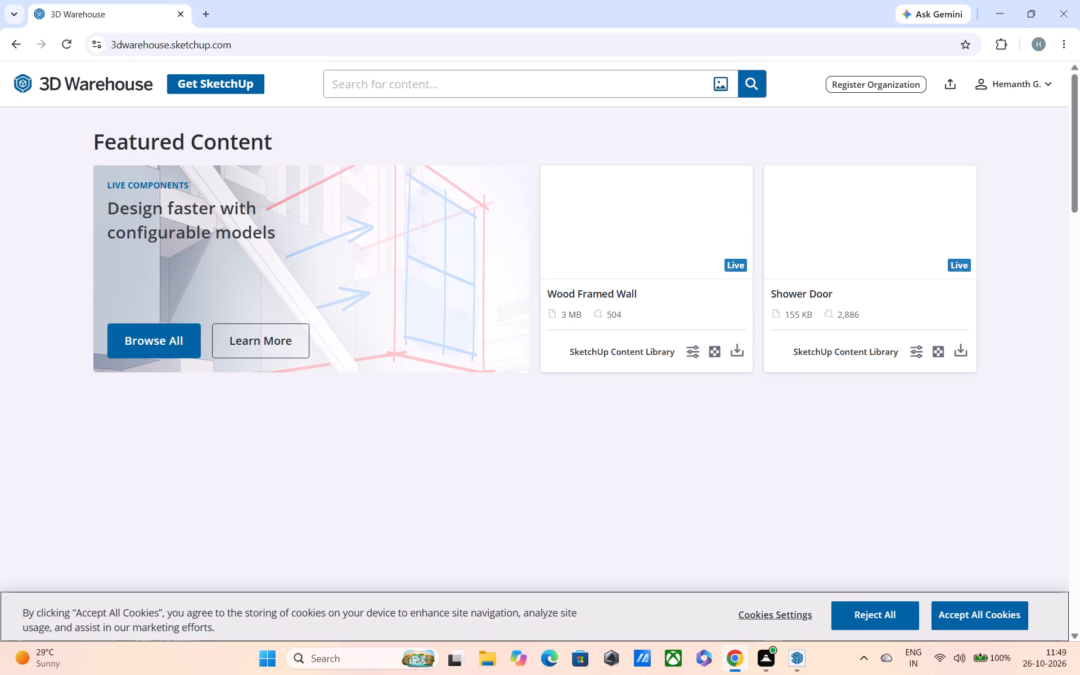
Search 3D Warehouse for WALL TEXTURES.
click(579, 89)
text(WALL TEXTURES)
key(Return)
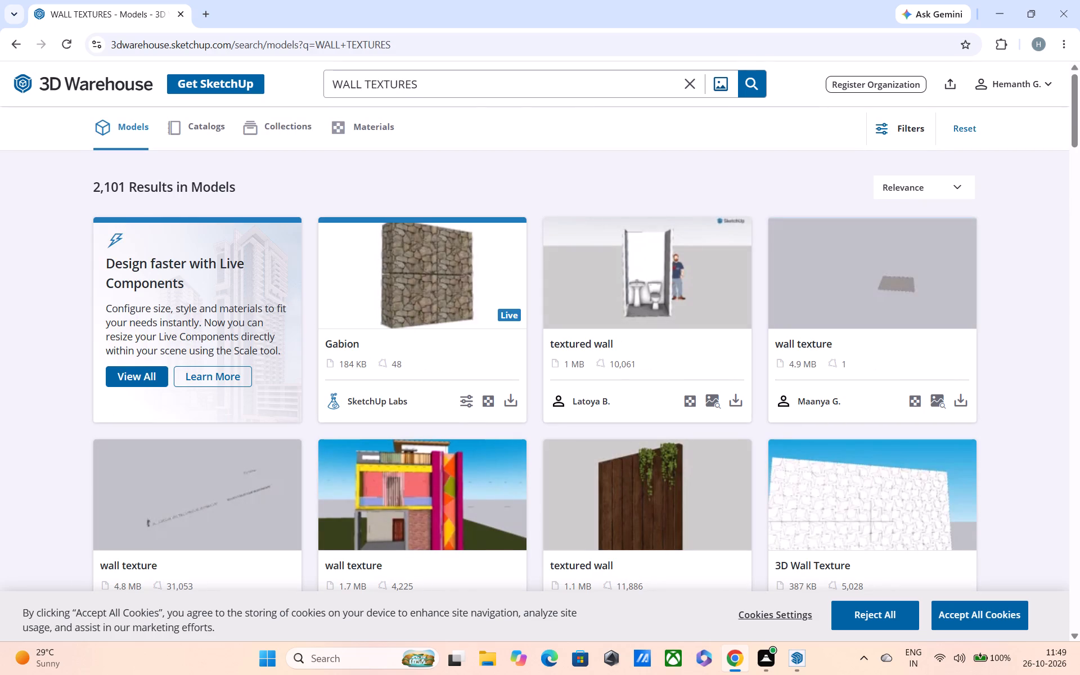
Look through the wall texture models for suitable tower cladding and load more results at the end of the list.
scroll(659, 228, down, 3)
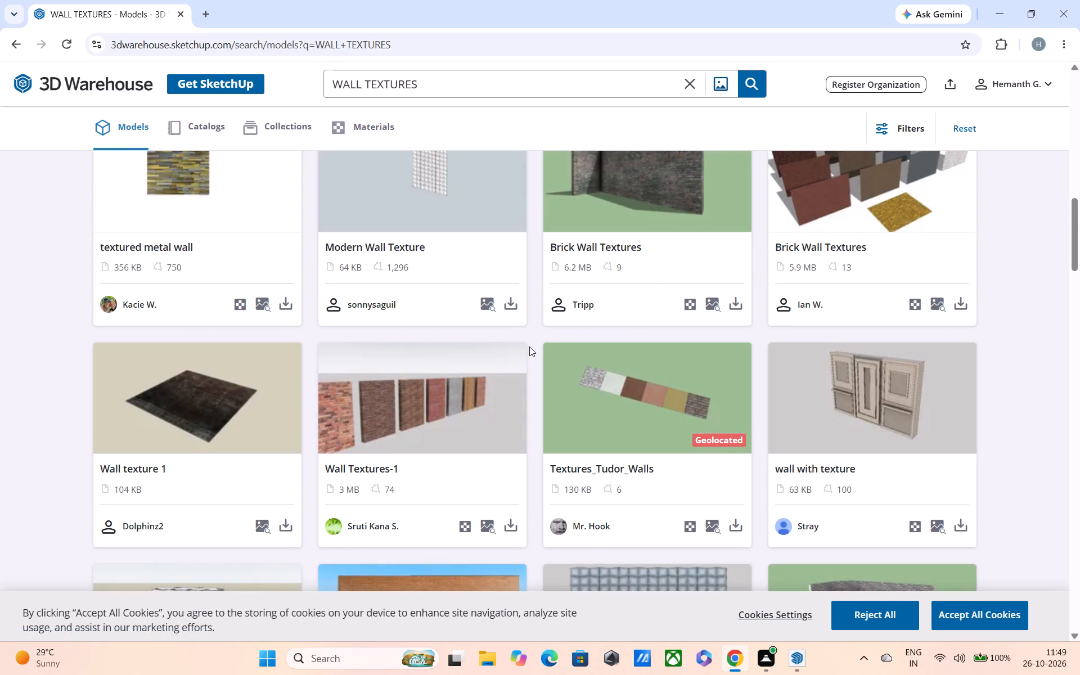
scroll(503, 415, down, 1)
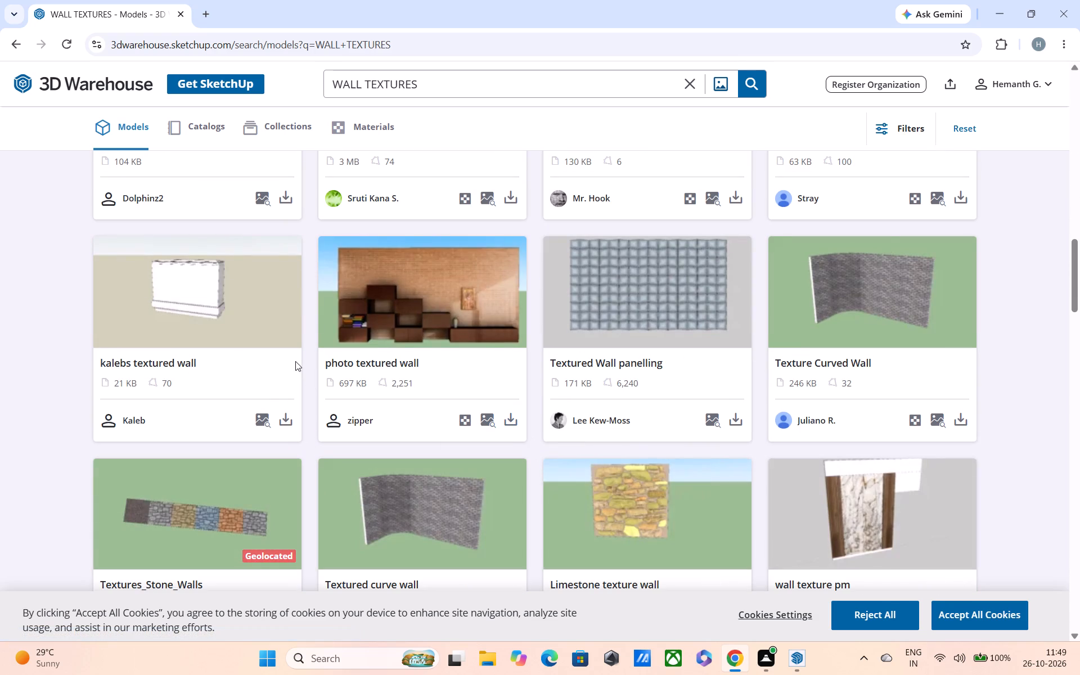
scroll(290, 357, down, 1)
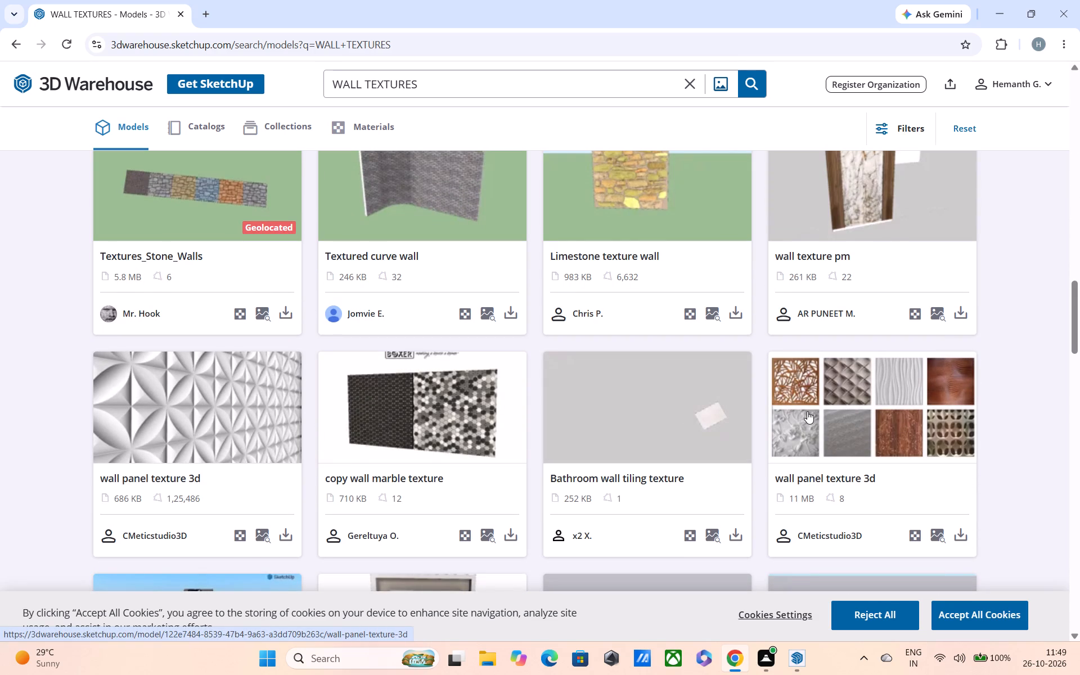
scroll(807, 411, down, 2)
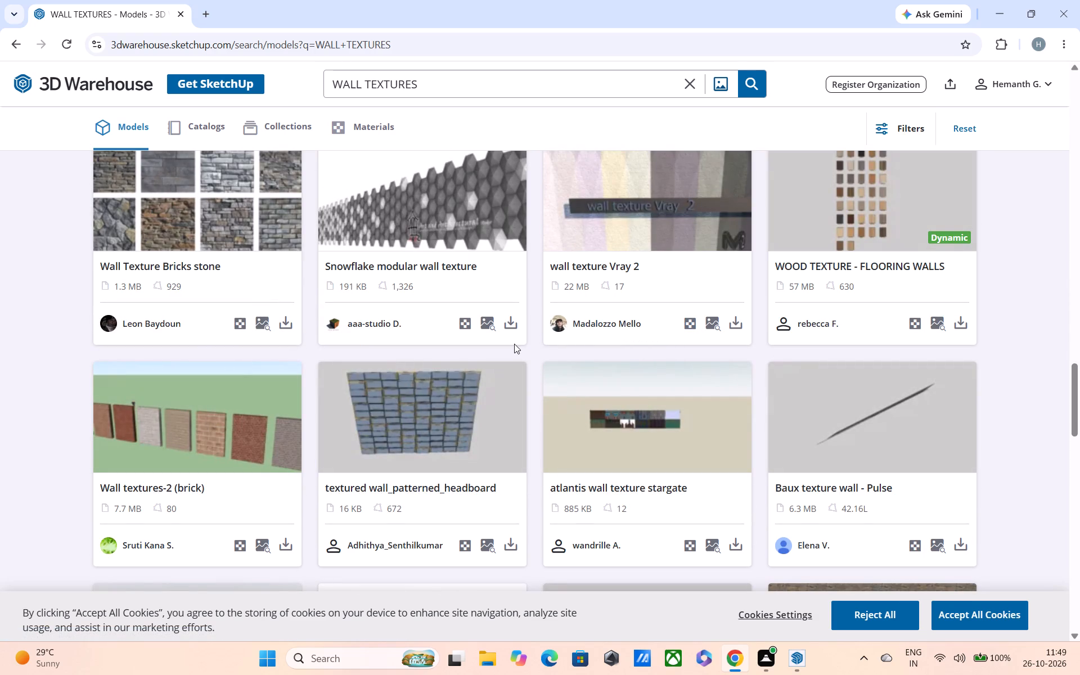
scroll(514, 344, down, 1)
scroll(610, 330, down, 1)
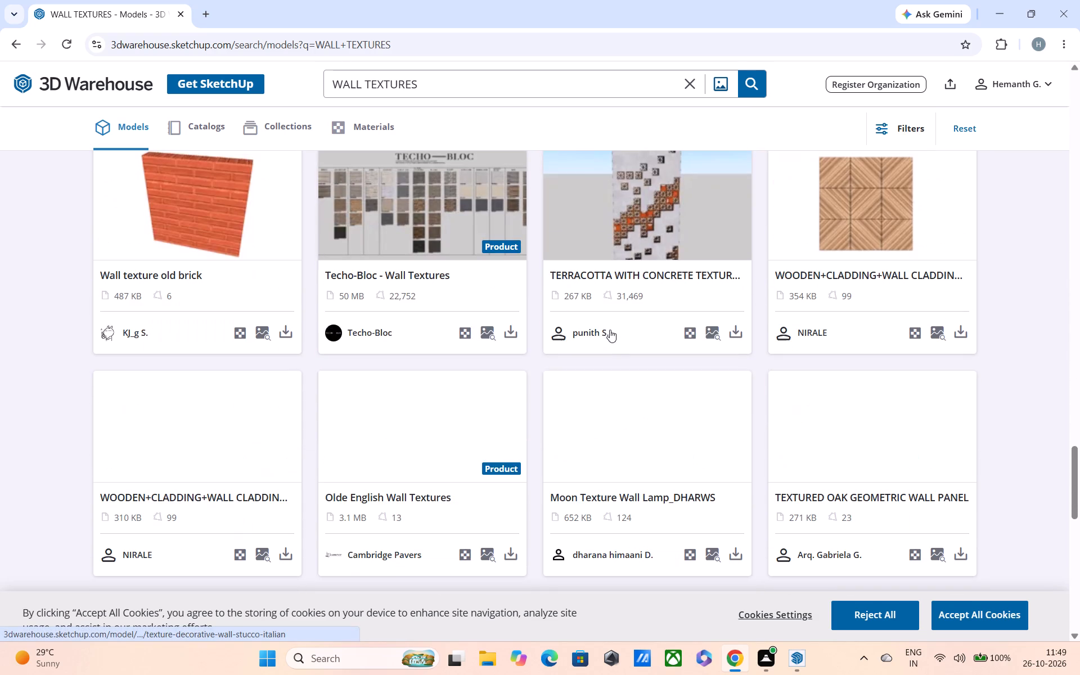
scroll(610, 330, down, 3)
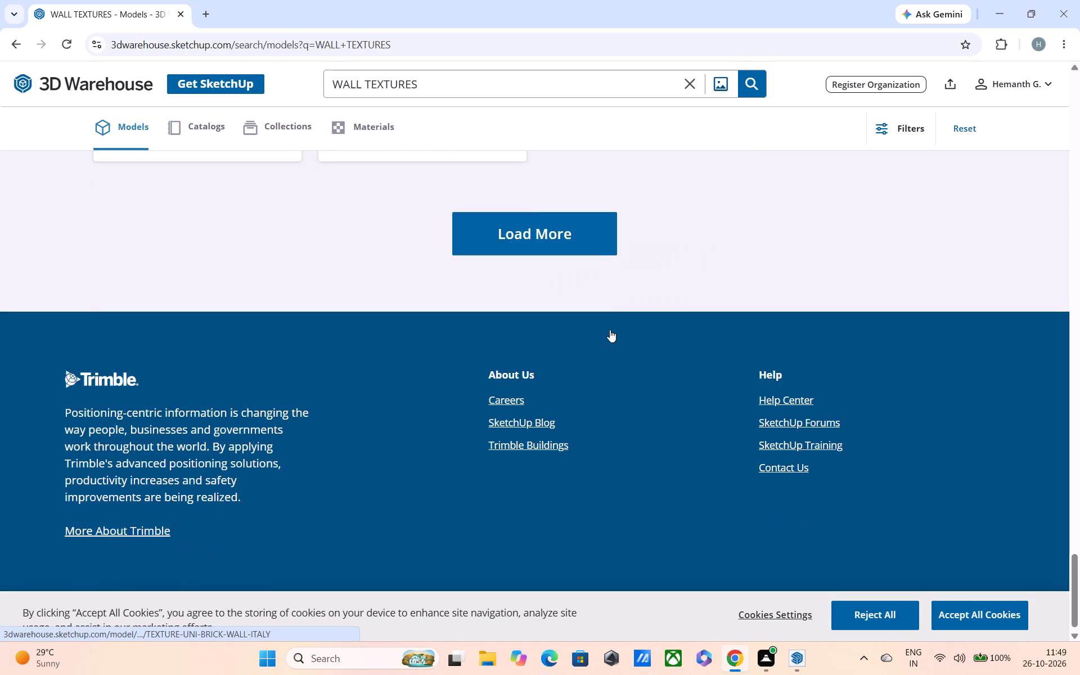
click(555, 229)
Examine the additional wall texture models for stone, brick and panel finishes, and load a further batch of results.
scroll(591, 384, up, 3)
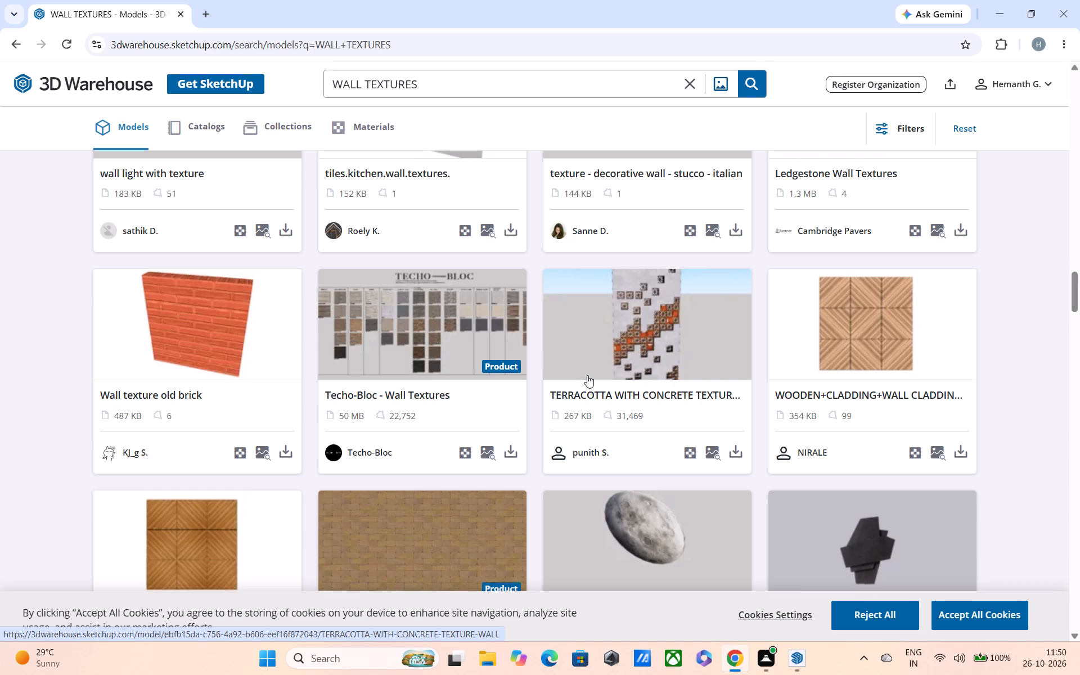
scroll(587, 373, down, 2)
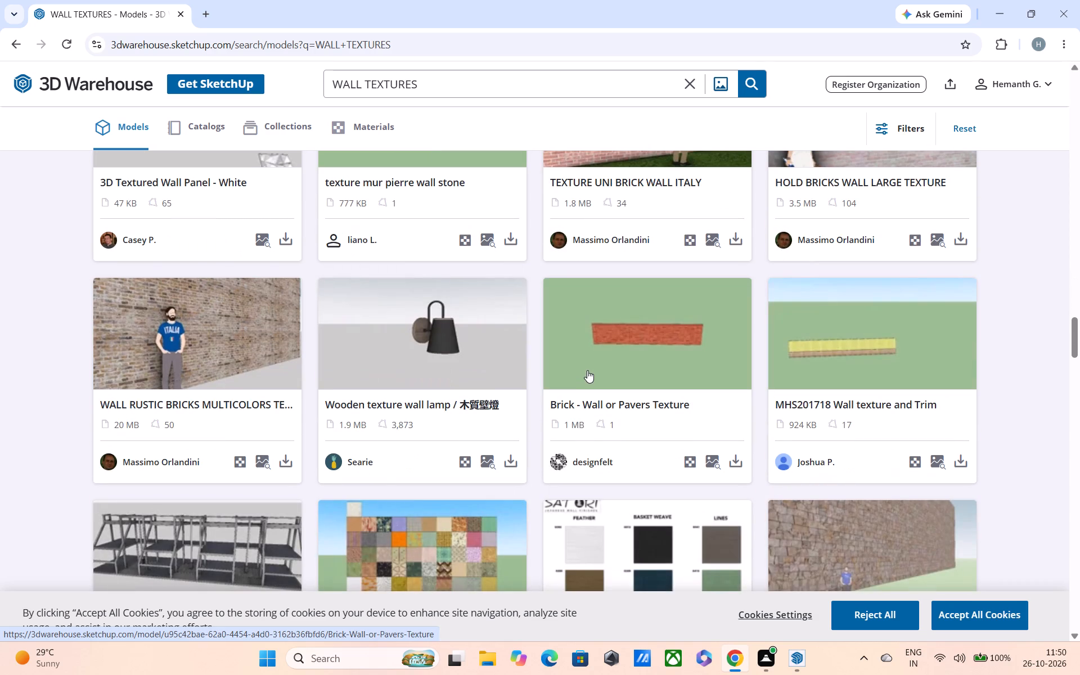
scroll(587, 370, down, 1)
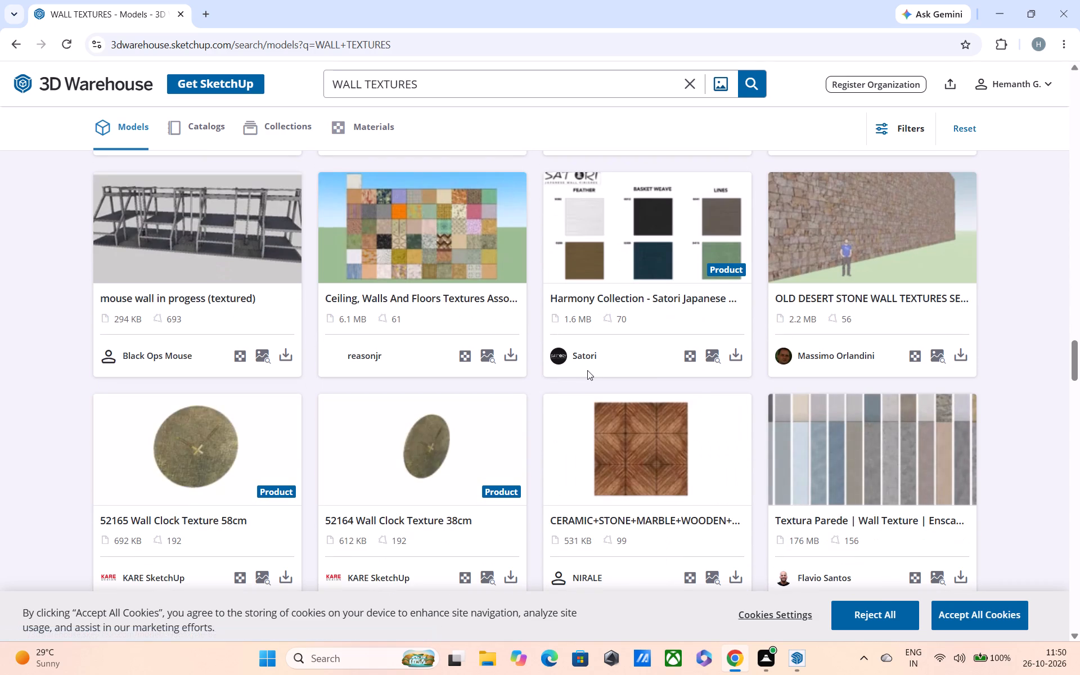
scroll(587, 370, down, 2)
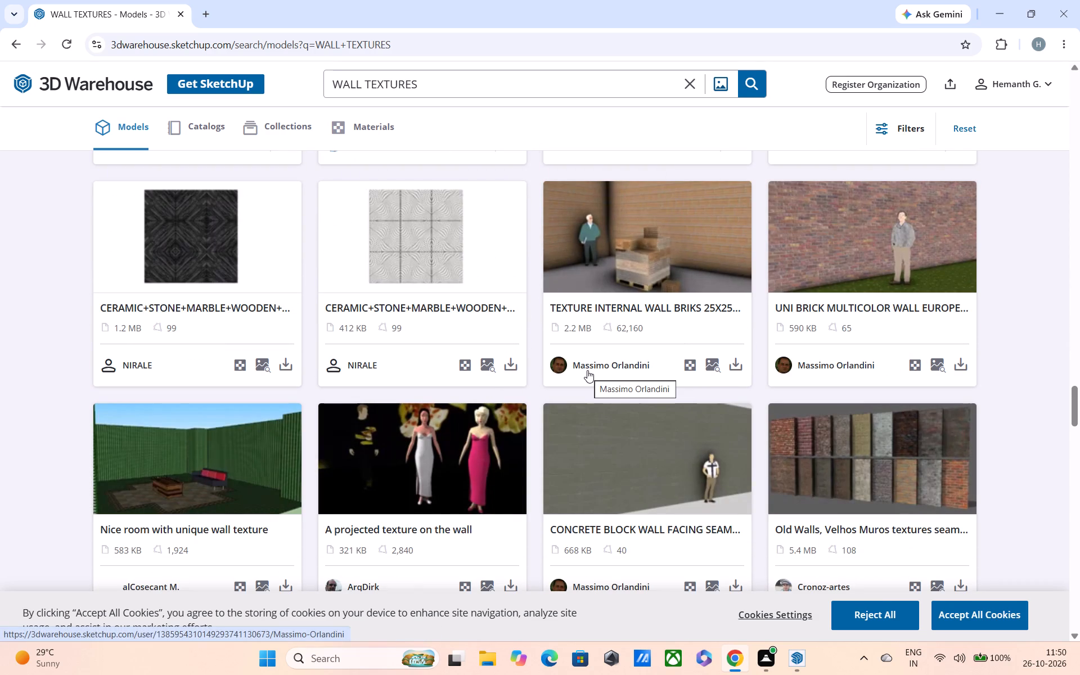
scroll(587, 370, down, 1)
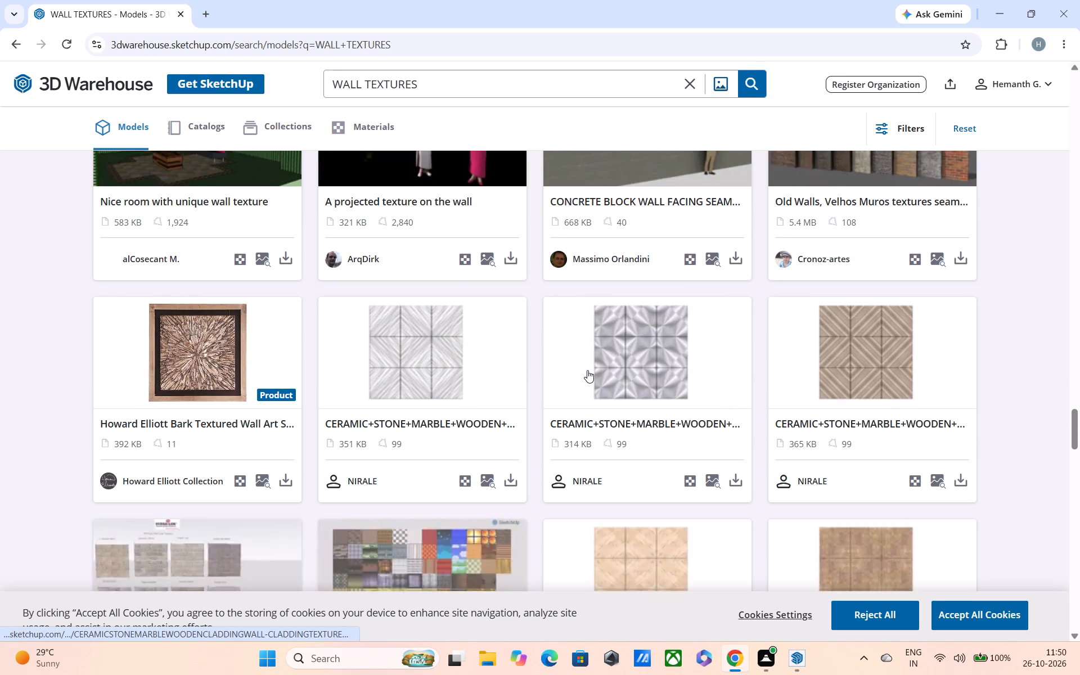
scroll(587, 368, down, 2)
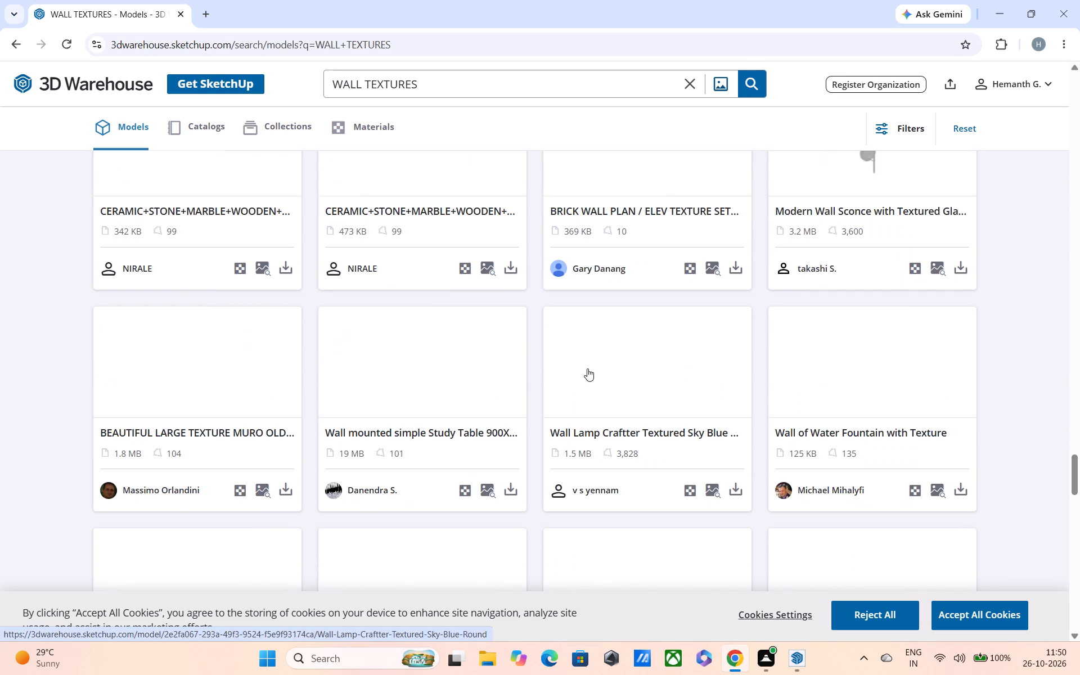
scroll(587, 368, down, 1)
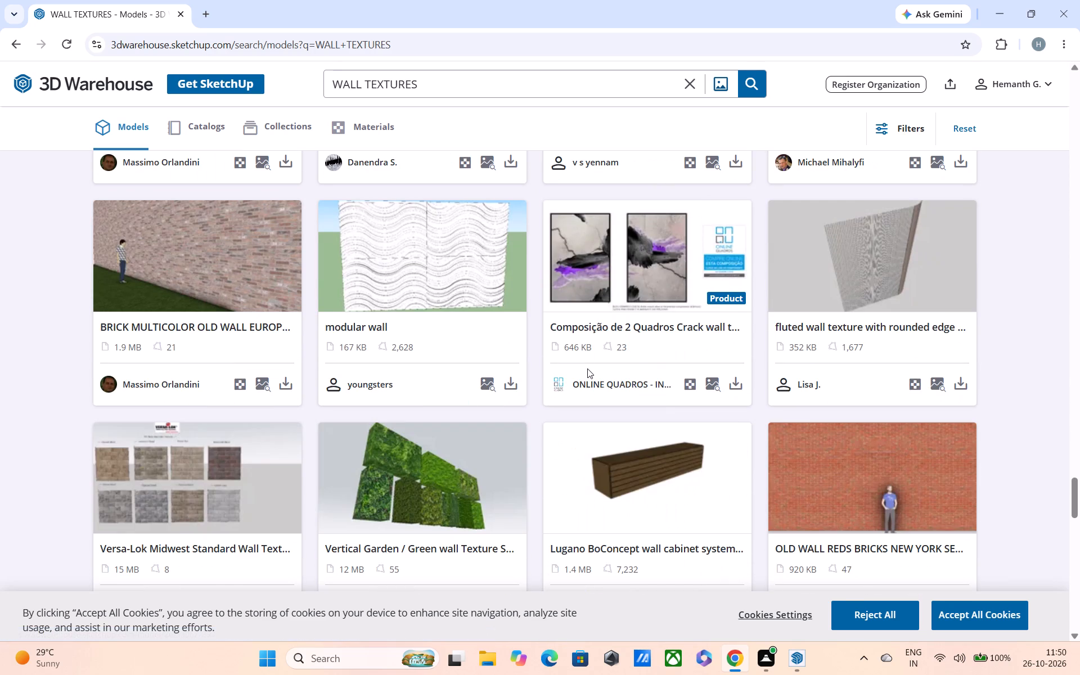
scroll(587, 368, down, 2)
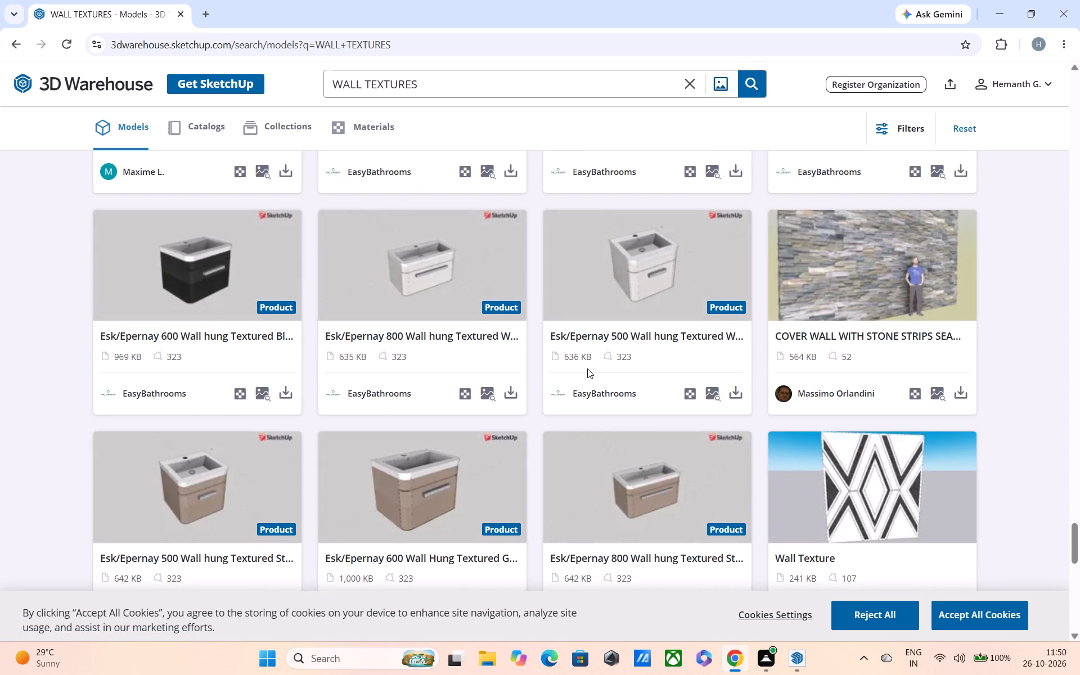
scroll(587, 368, down, 2)
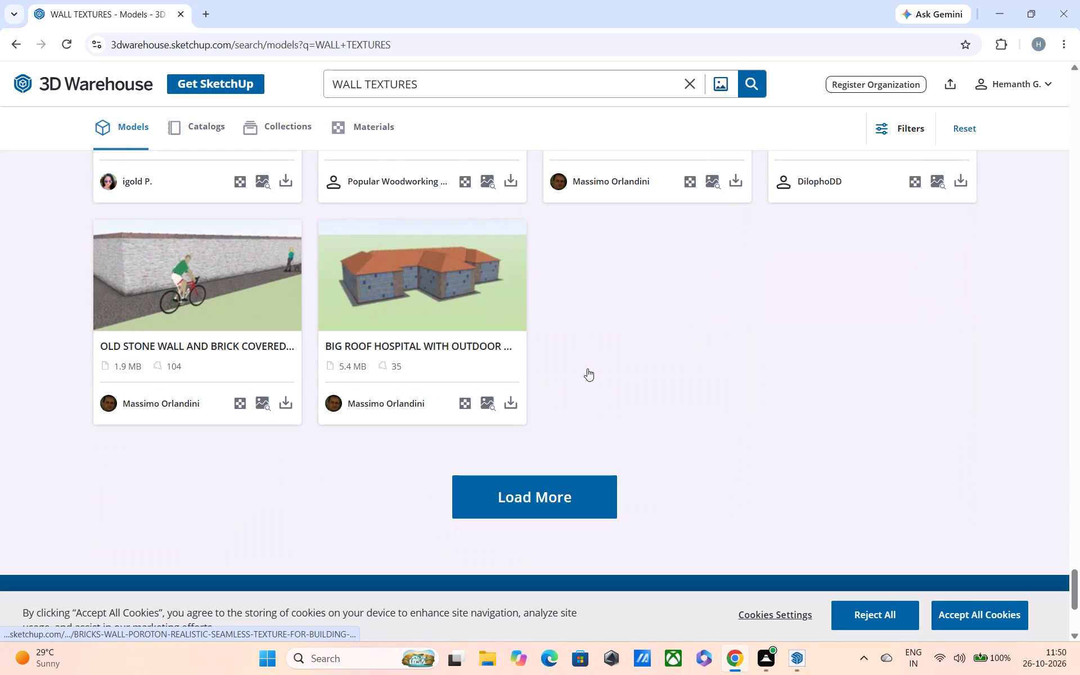
click(531, 479)
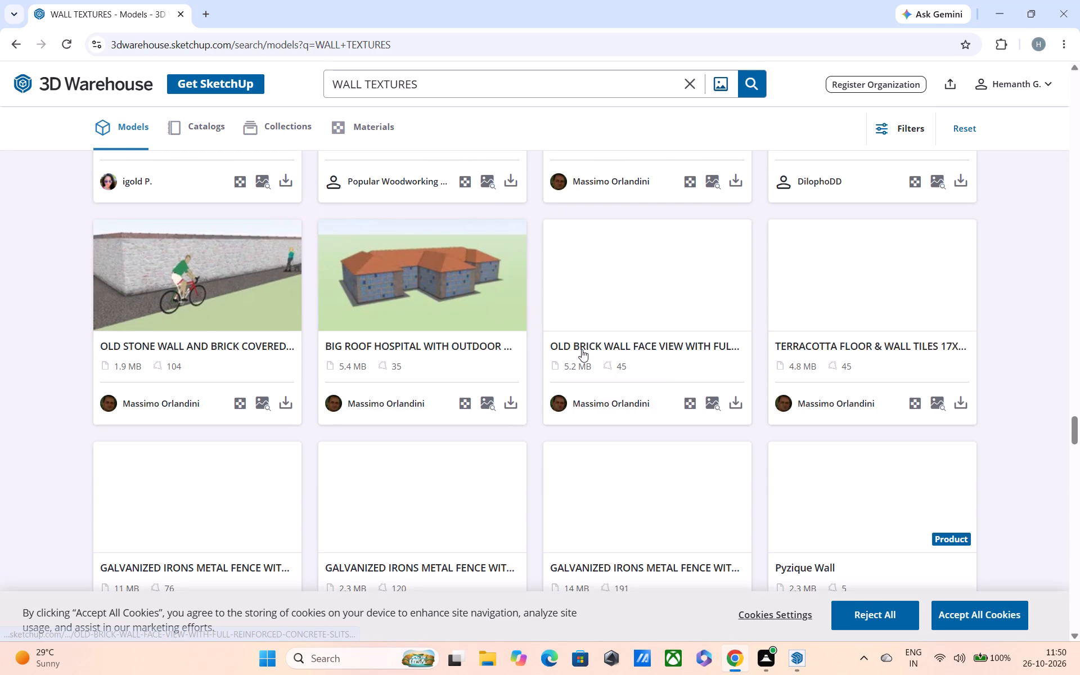
Look through further WALL TEXTURES results for stone, brick, marble and wallpaper finishes that could suit the tower.
scroll(582, 349, up, 1)
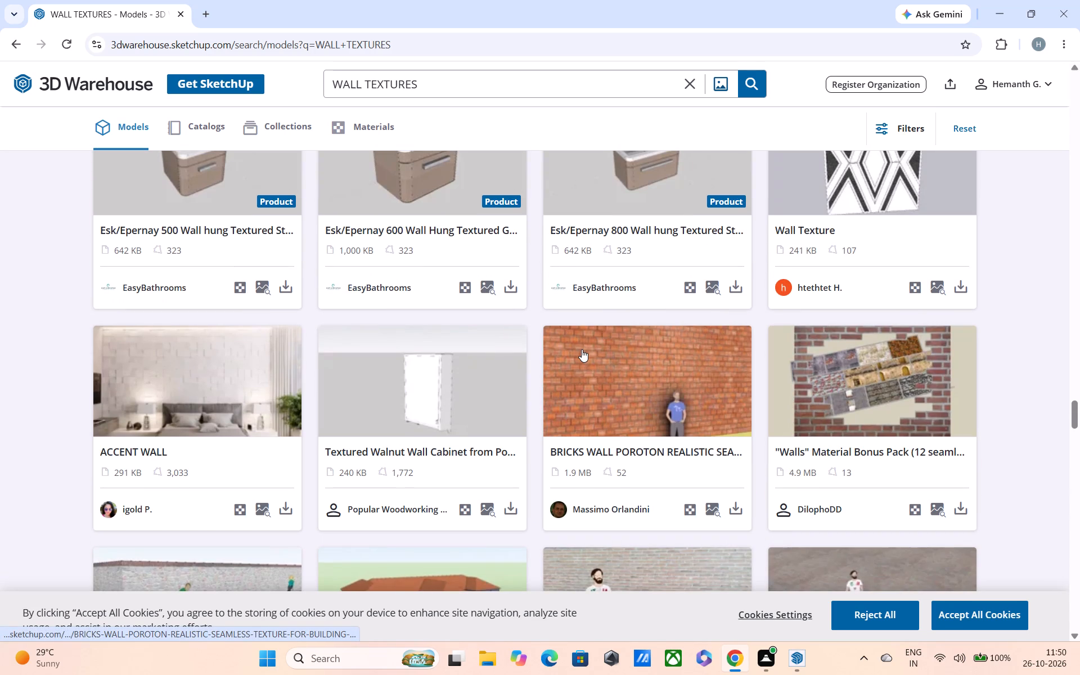
scroll(582, 349, down, 1)
scroll(582, 349, up, 1)
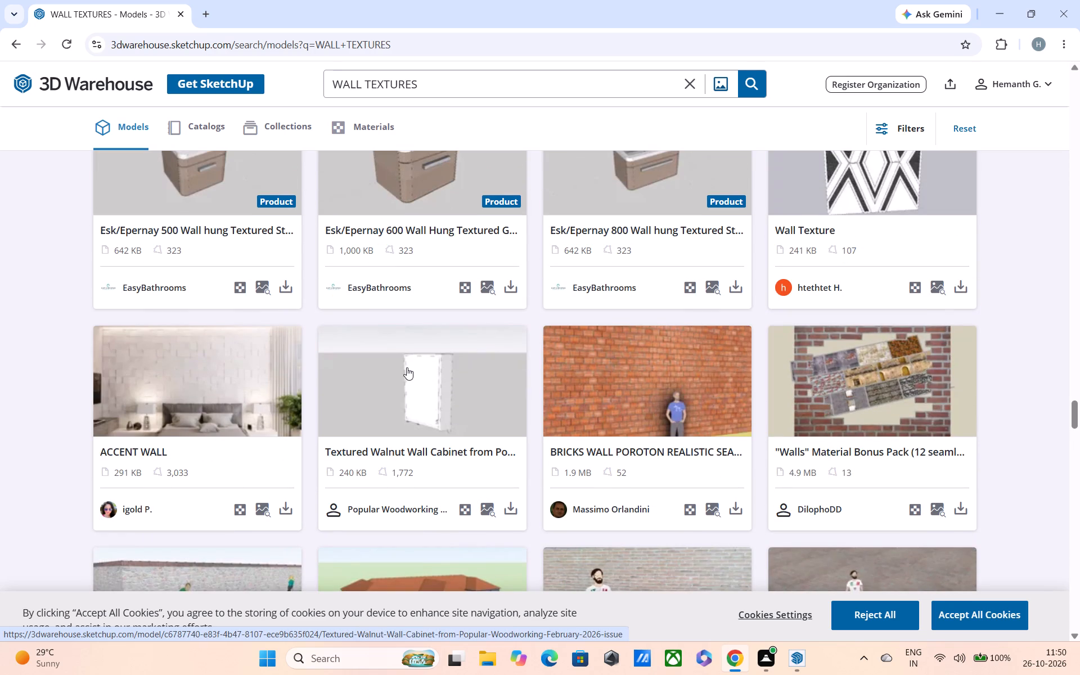
scroll(407, 367, down, 2)
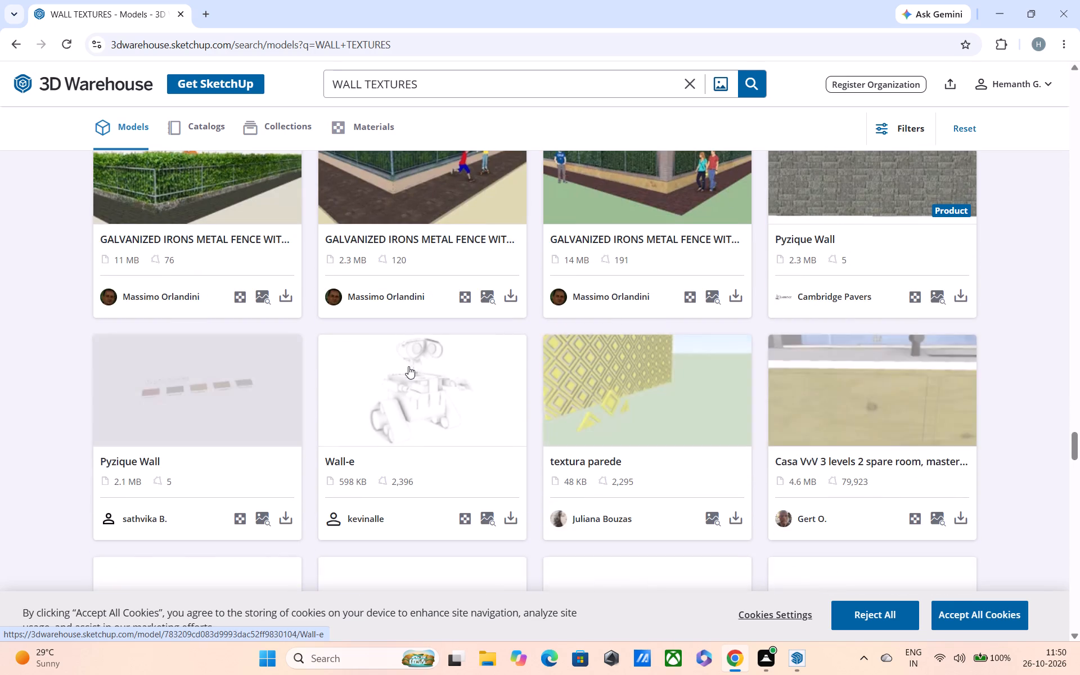
scroll(408, 366, down, 1)
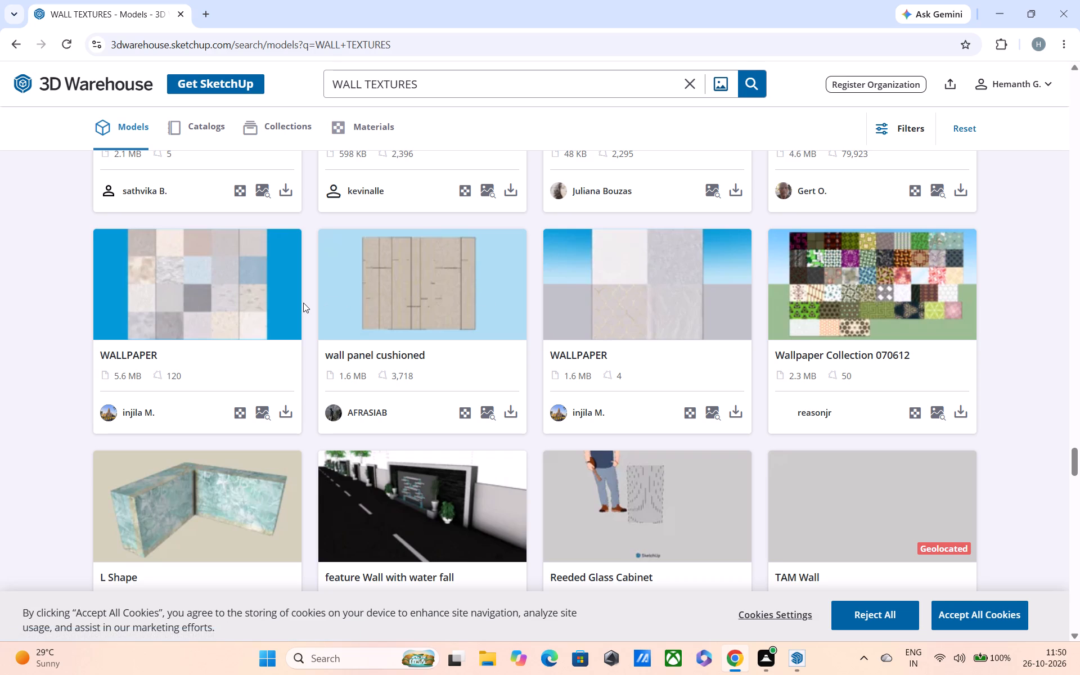
scroll(534, 337, down, 1)
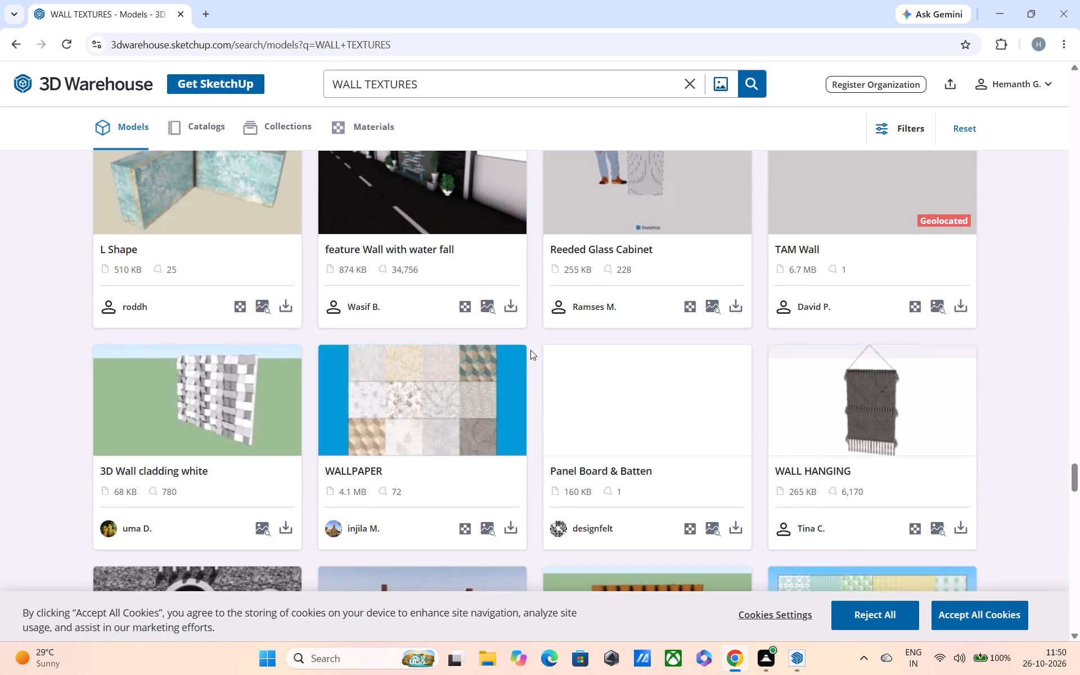
scroll(601, 364, down, 2)
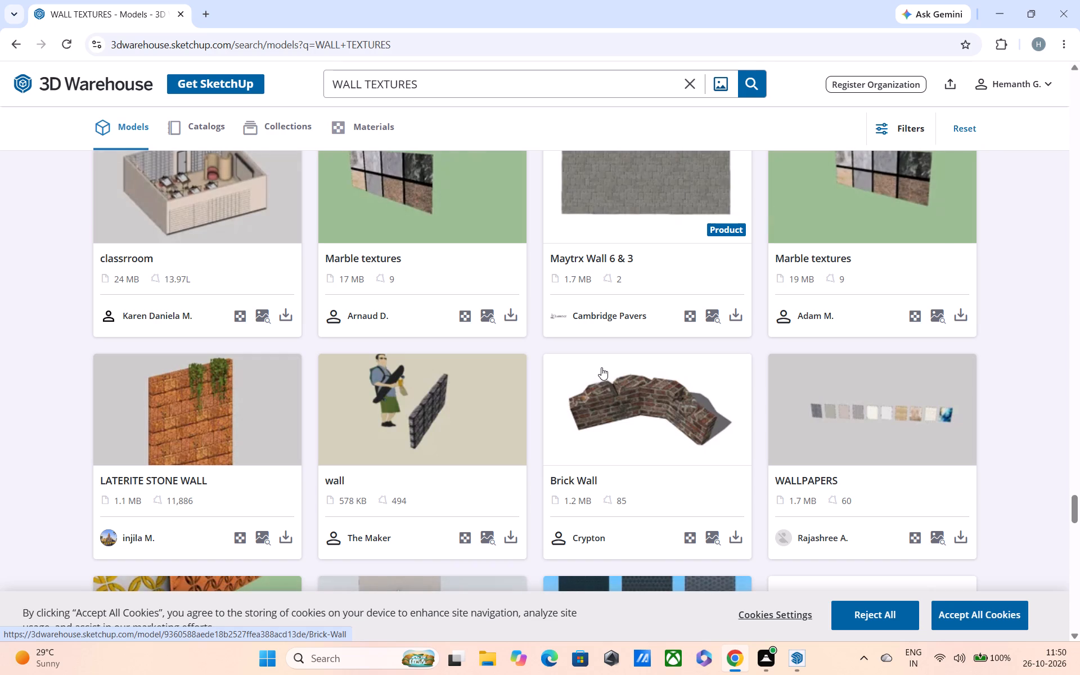
Open the WALLPAPERS model from the results and load its interactive 3D preview.
click(859, 409)
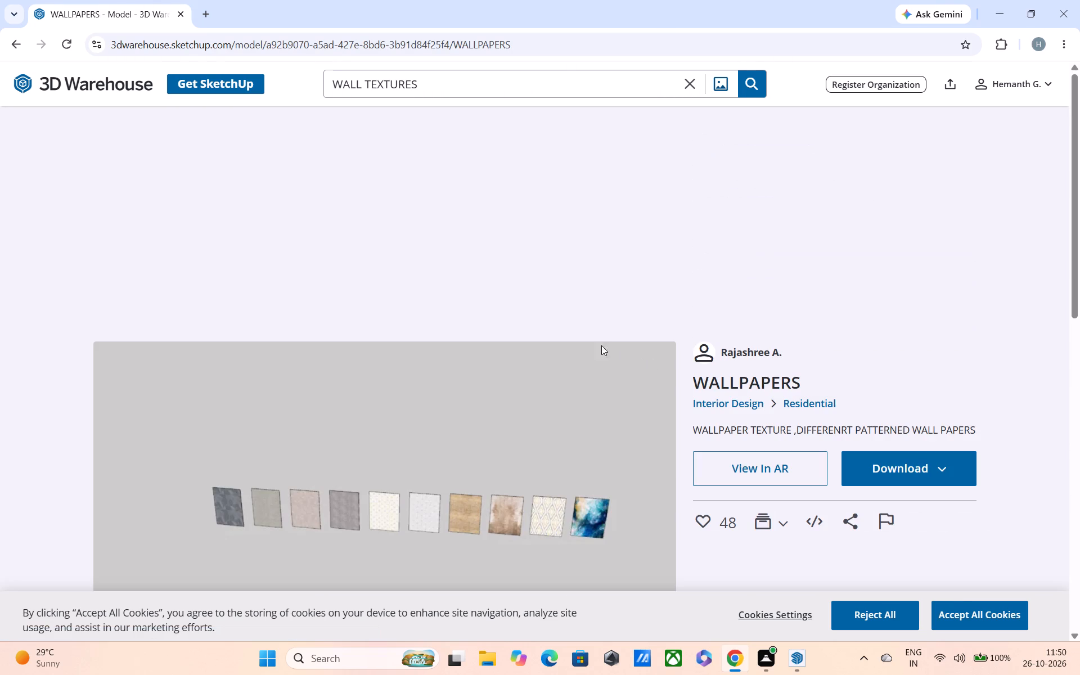
scroll(448, 526, up, 5)
scroll(413, 511, down, 1)
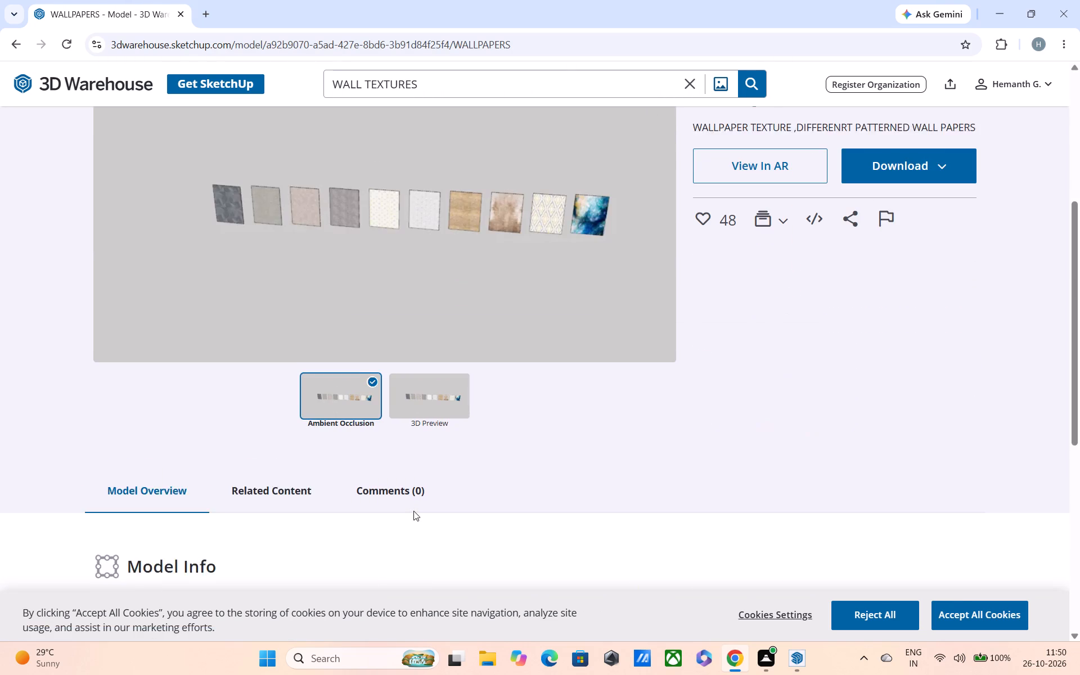
click(421, 357)
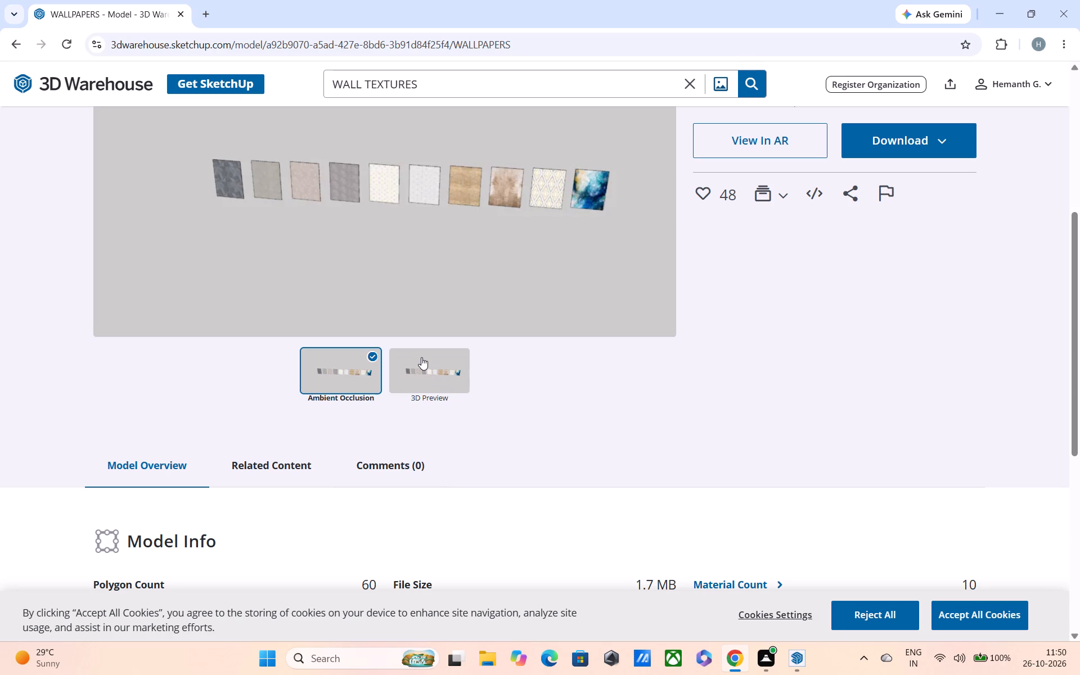
click(421, 357)
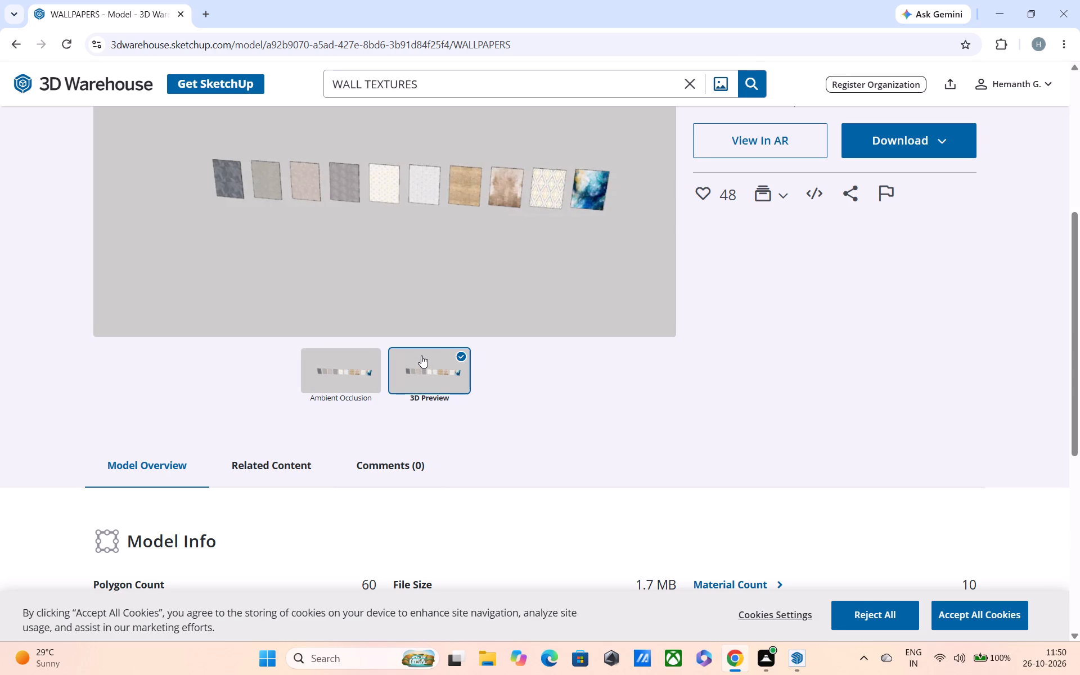
click(409, 178)
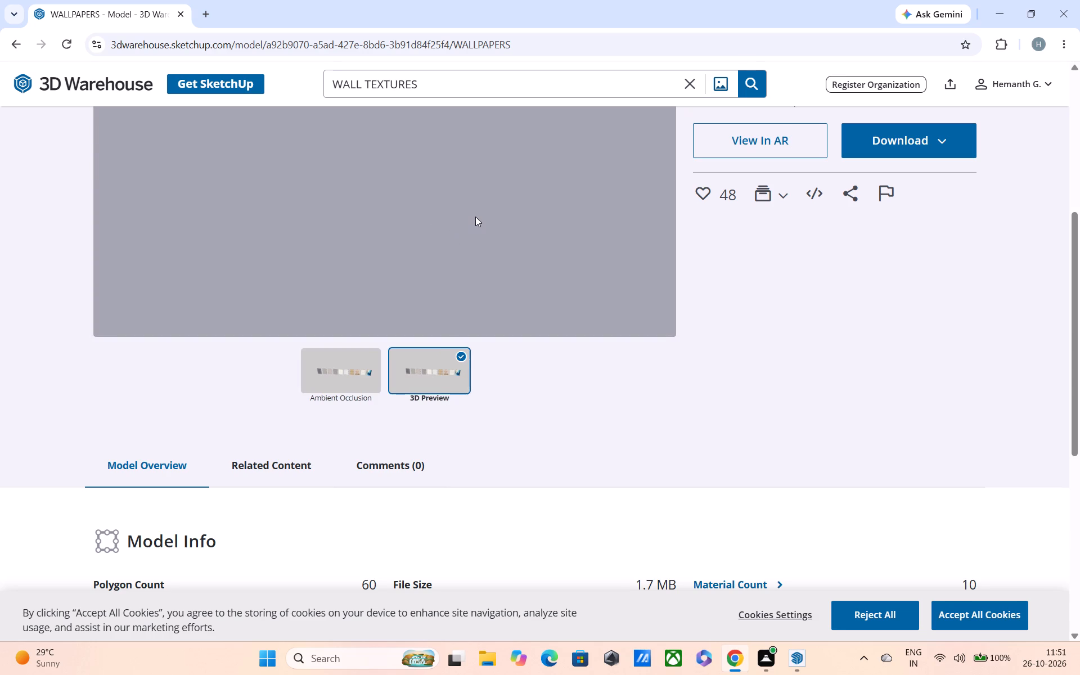
scroll(495, 256, up, 2)
scroll(469, 411, down, 1)
scroll(469, 411, up, 1)
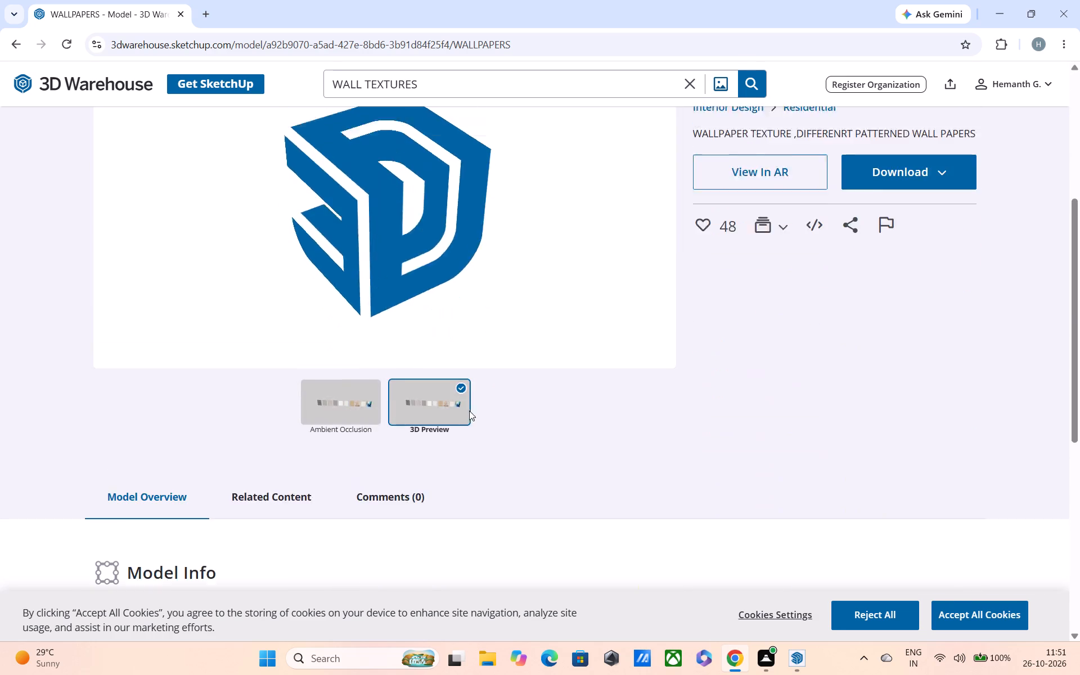
scroll(469, 407, down, 1)
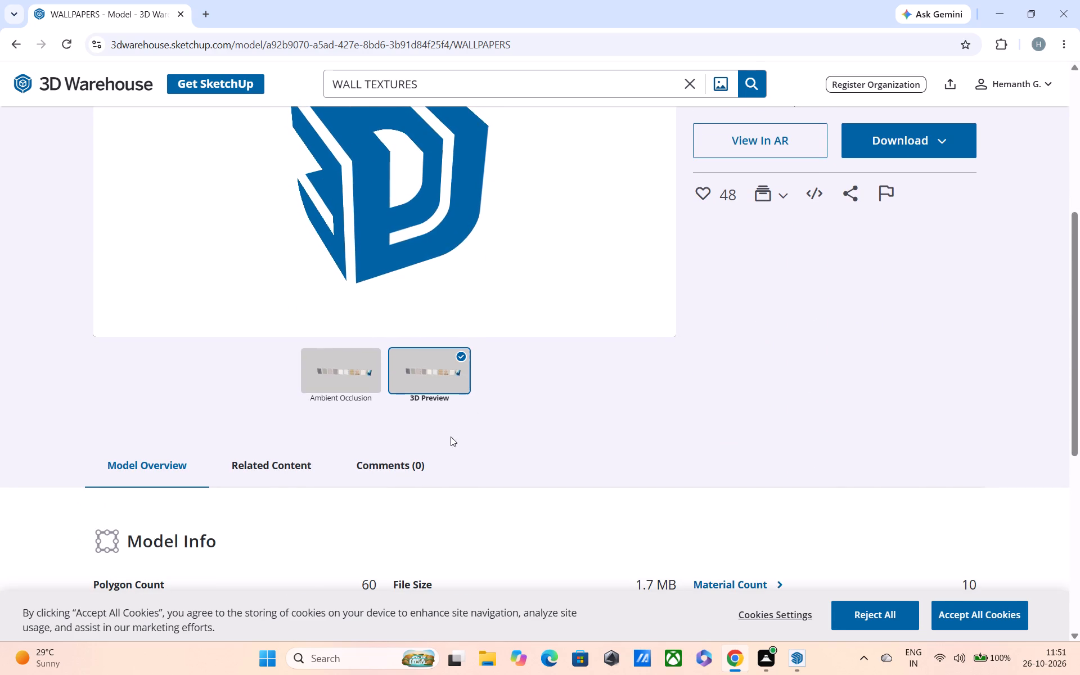
scroll(760, 367, up, 1)
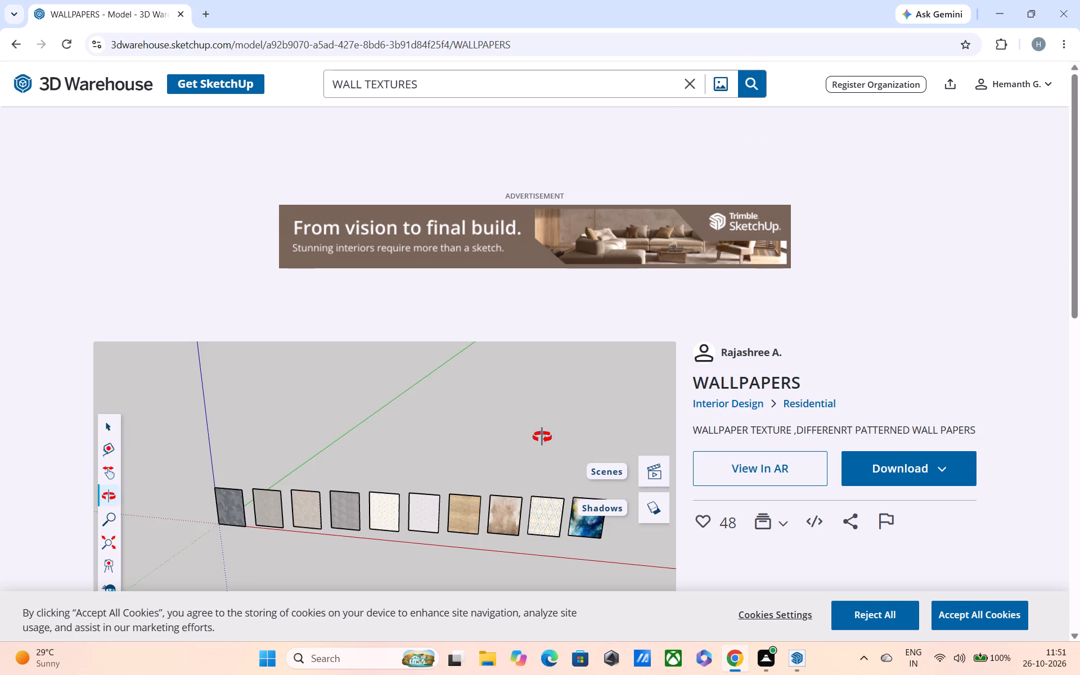
Examine the row of wallpaper swatches in the 3D preview, viewing the patterns close up and from several angles.
scroll(456, 517, up, 4)
scroll(406, 513, down, 2)
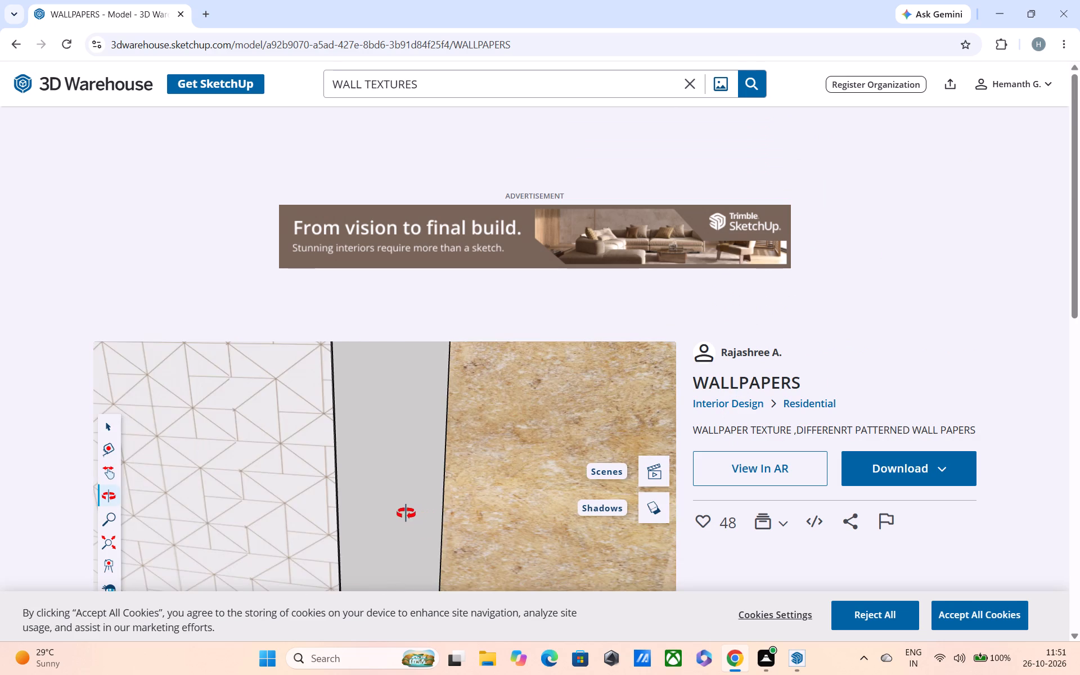
scroll(392, 517, down, 2)
middle_drag(330, 523, 570, 465)
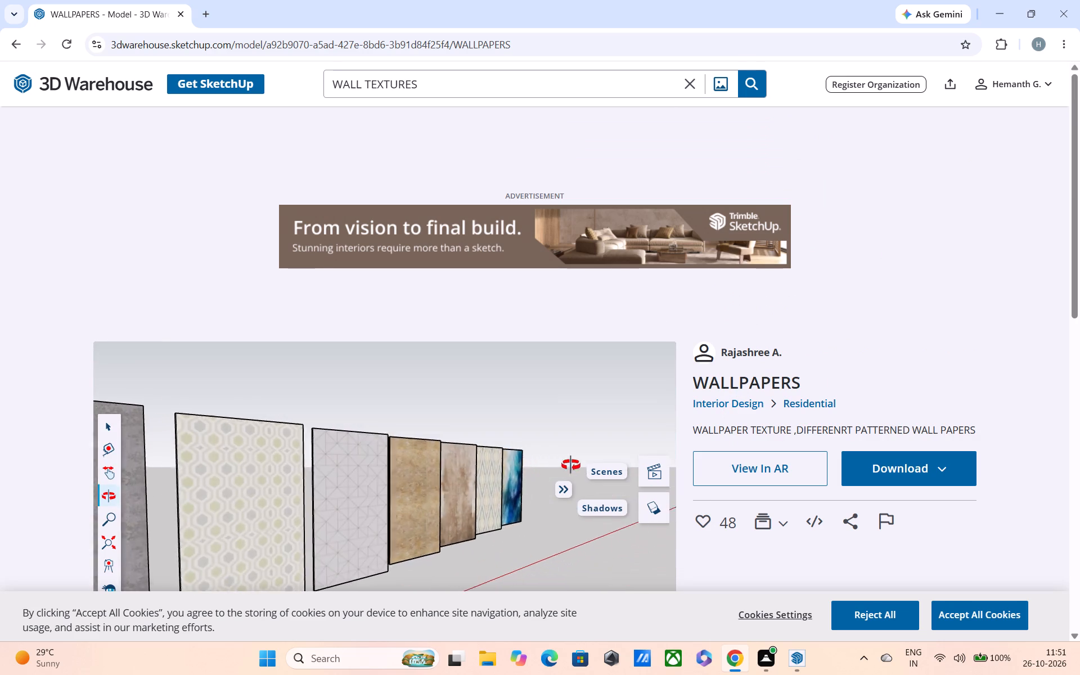
middle_drag(570, 465, 308, 481)
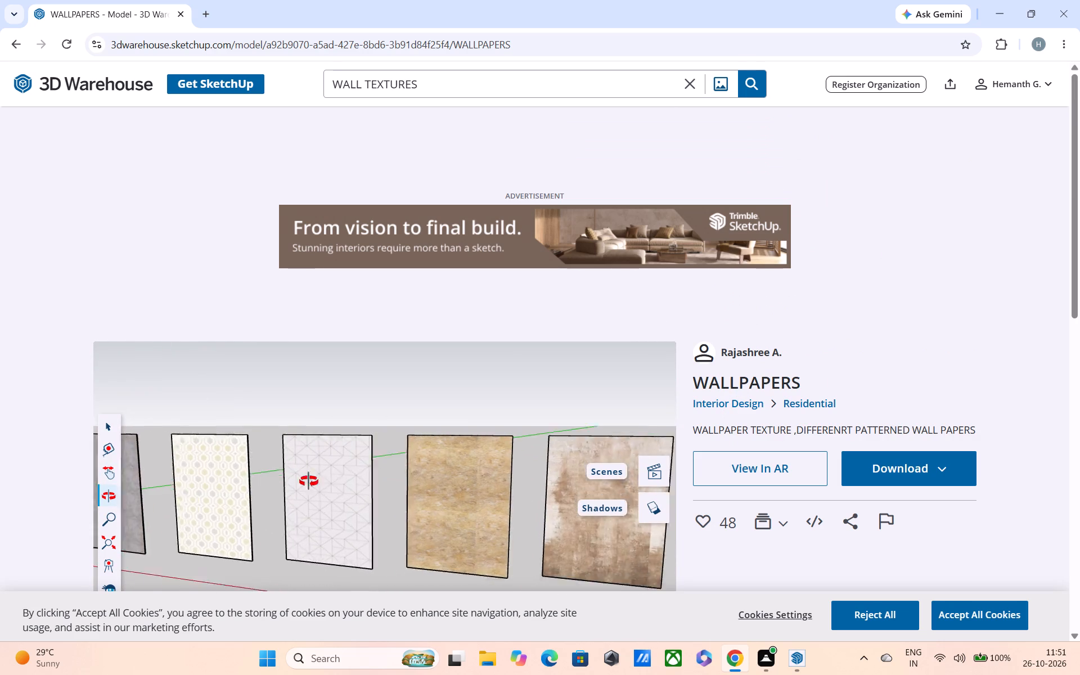
middle_drag(308, 481, 381, 479)
scroll(325, 485, down, 1)
middle_drag(226, 506, 370, 493)
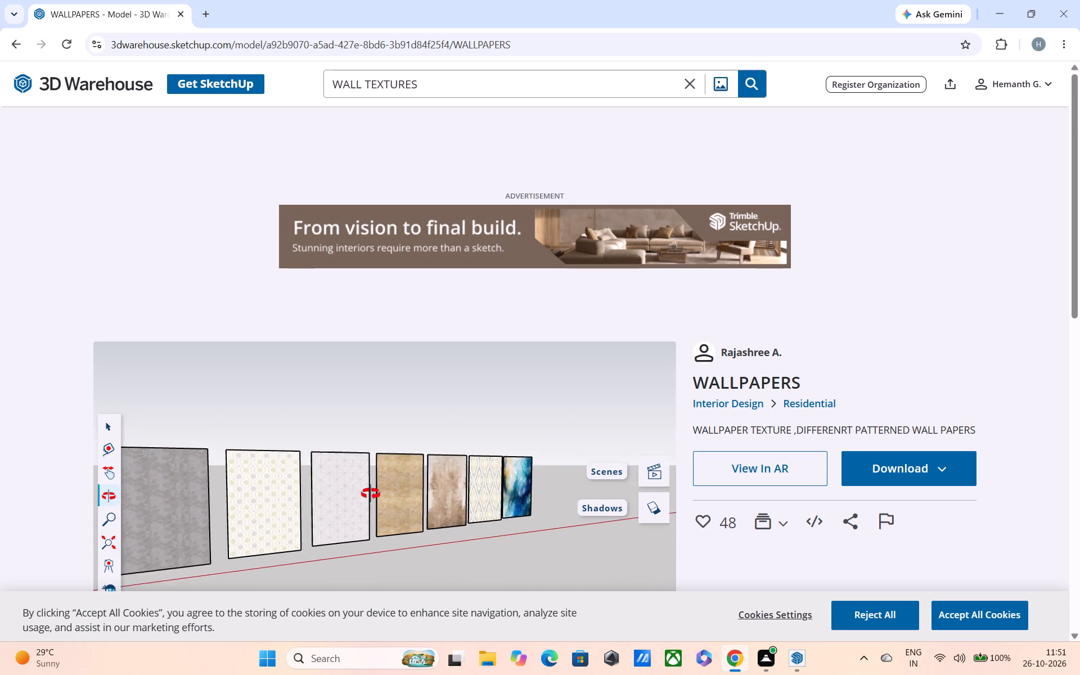
middle_drag(370, 493, 375, 492)
scroll(263, 494, down, 3)
scroll(162, 513, up, 5)
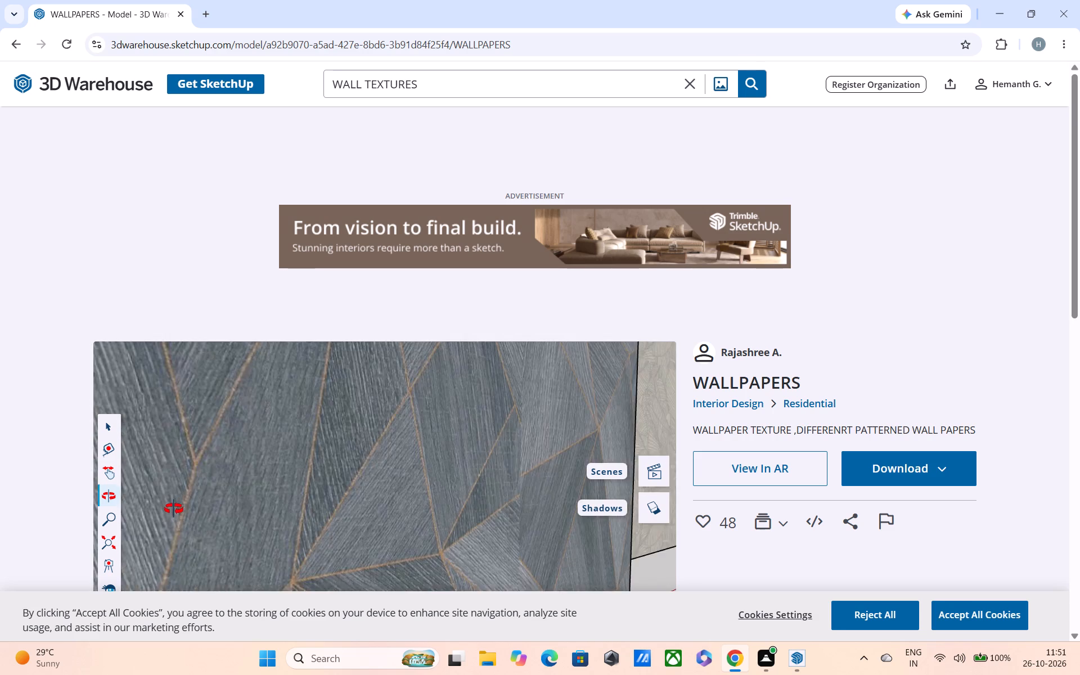
scroll(173, 508, down, 4)
scroll(364, 444, down, 4)
middle_drag(409, 433, 305, 444)
scroll(453, 447, up, 4)
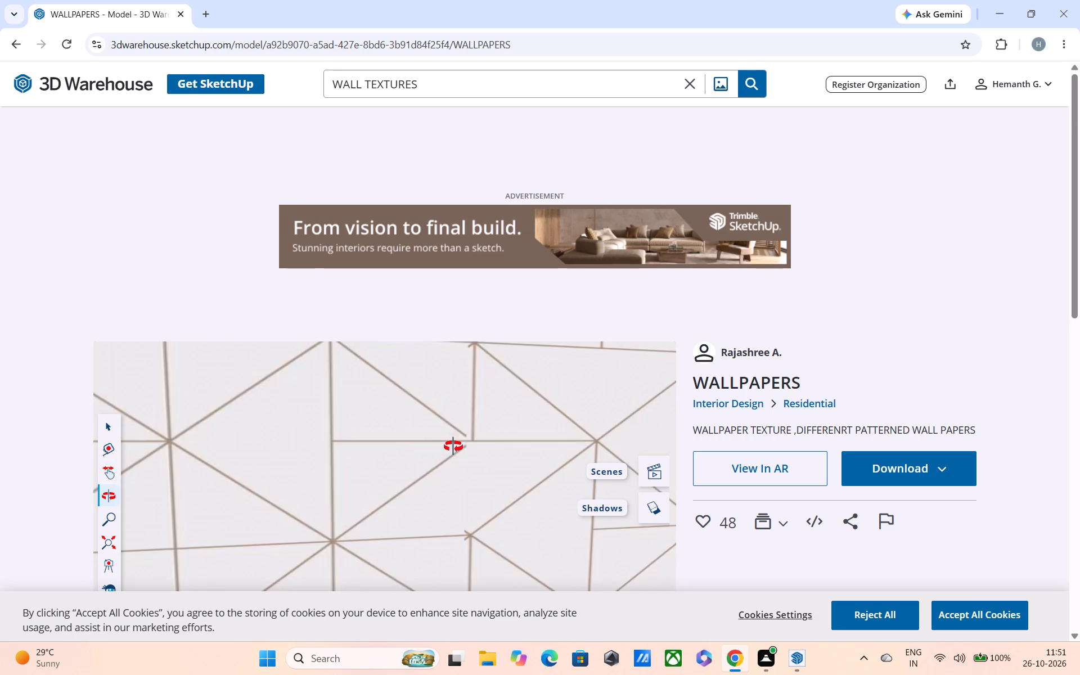
Compare the geometric, wood-toned and patterned wallpaper swatches again, close up and as a whole row.
scroll(464, 454, up, 2)
scroll(465, 454, down, 11)
scroll(534, 462, up, 2)
scroll(534, 462, down, 1)
scroll(534, 462, up, 1)
scroll(534, 462, down, 4)
scroll(615, 457, up, 1)
middle_drag(601, 443, 497, 457)
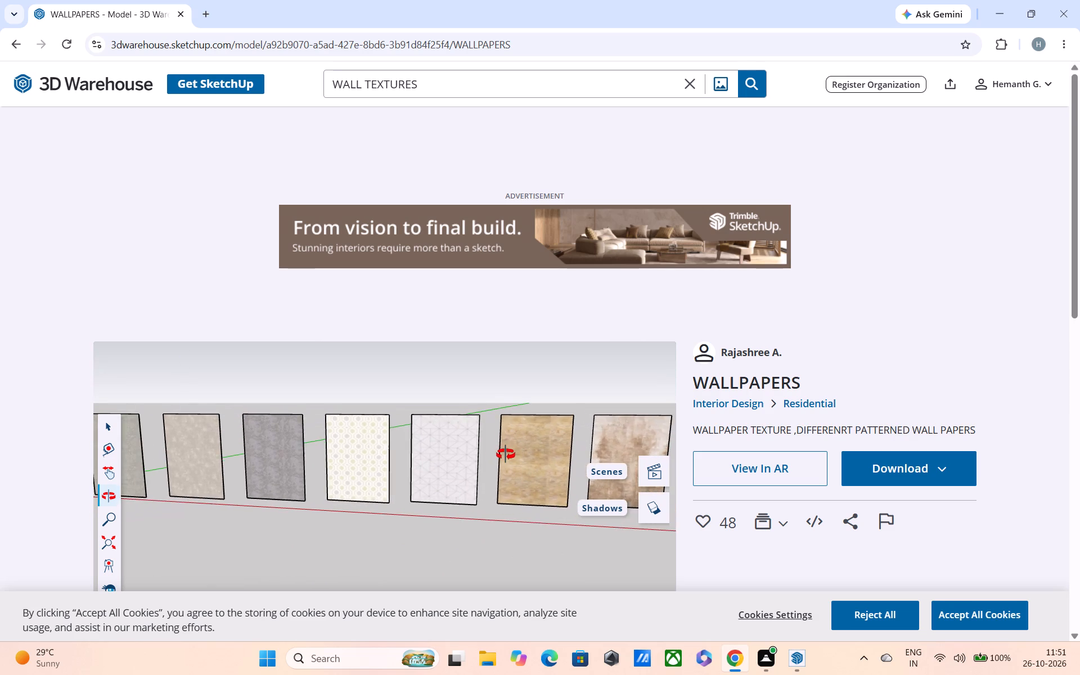
scroll(505, 454, down, 3)
click(732, 463)
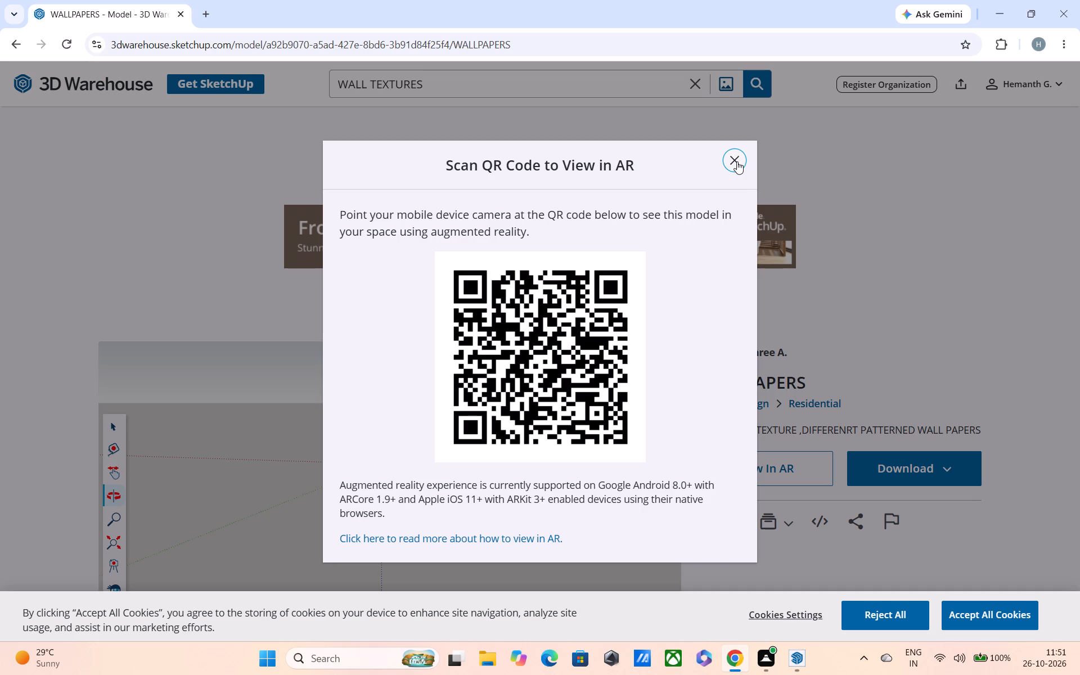
click(737, 161)
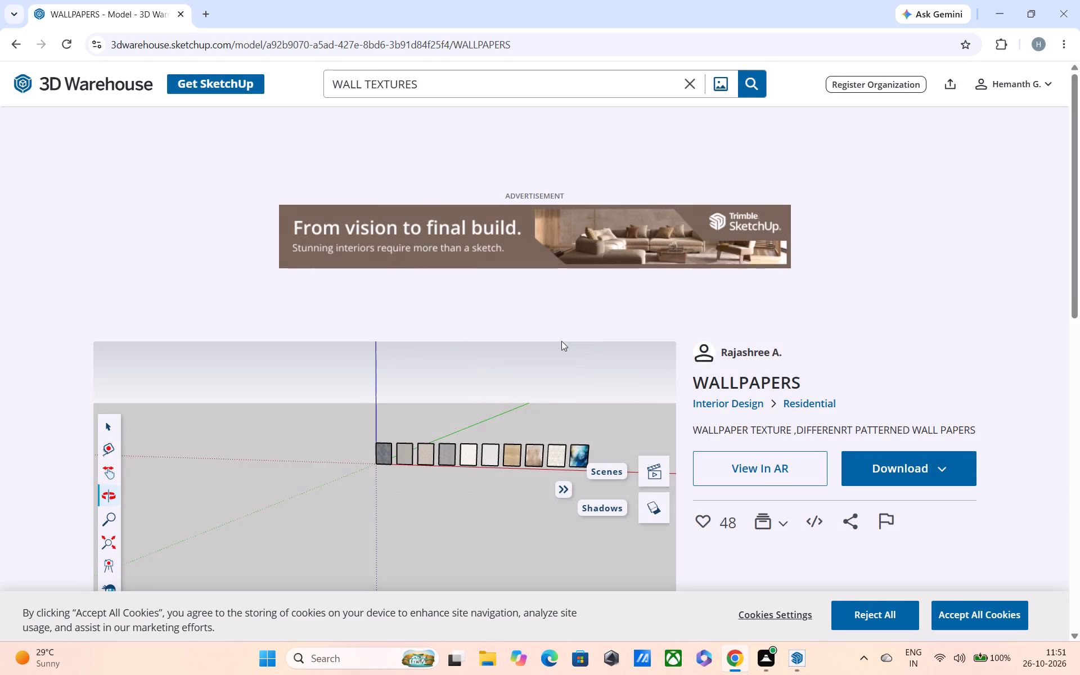
scroll(539, 438, up, 4)
scroll(543, 453, down, 4)
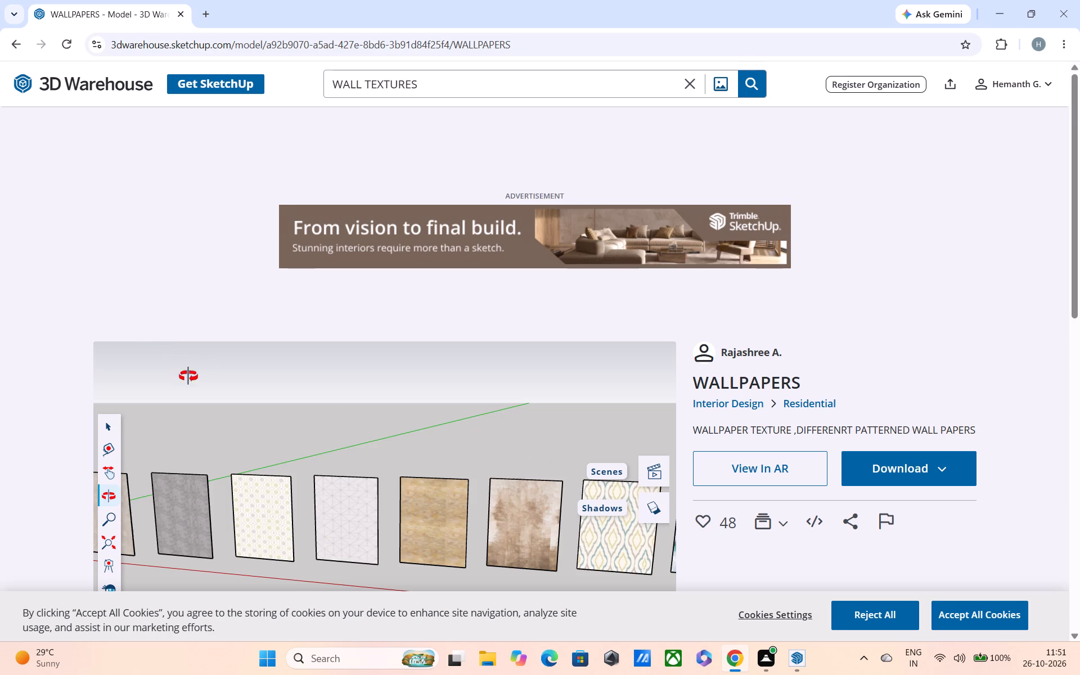
scroll(313, 444, down, 2)
scroll(683, 462, down, 2)
scroll(470, 439, up, 1)
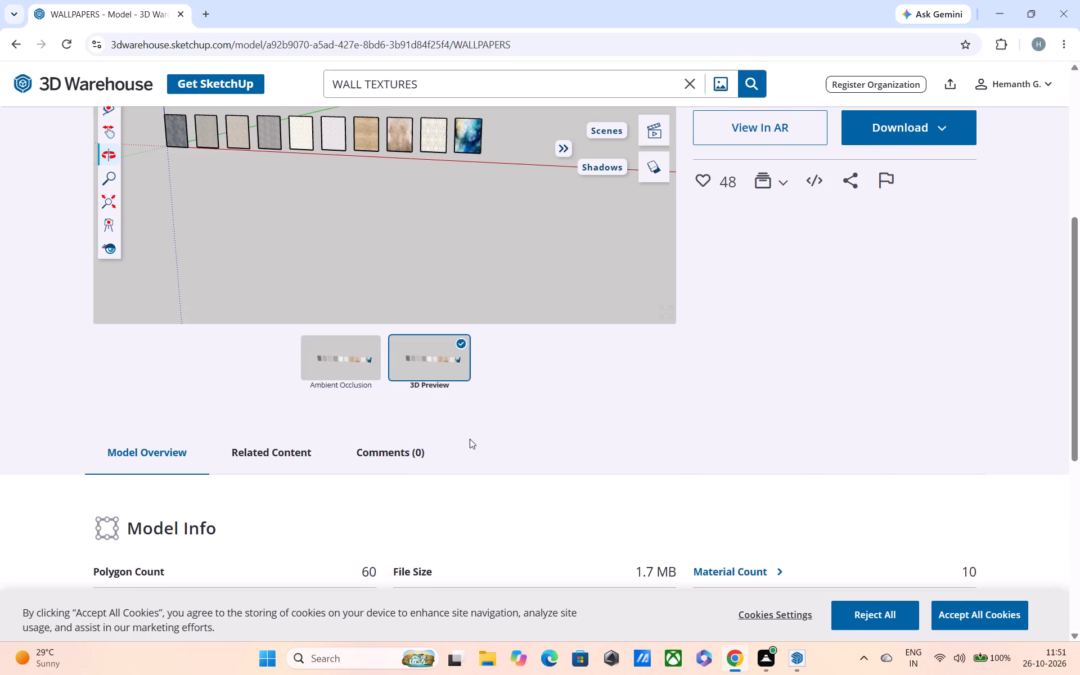
scroll(879, 226, up, 3)
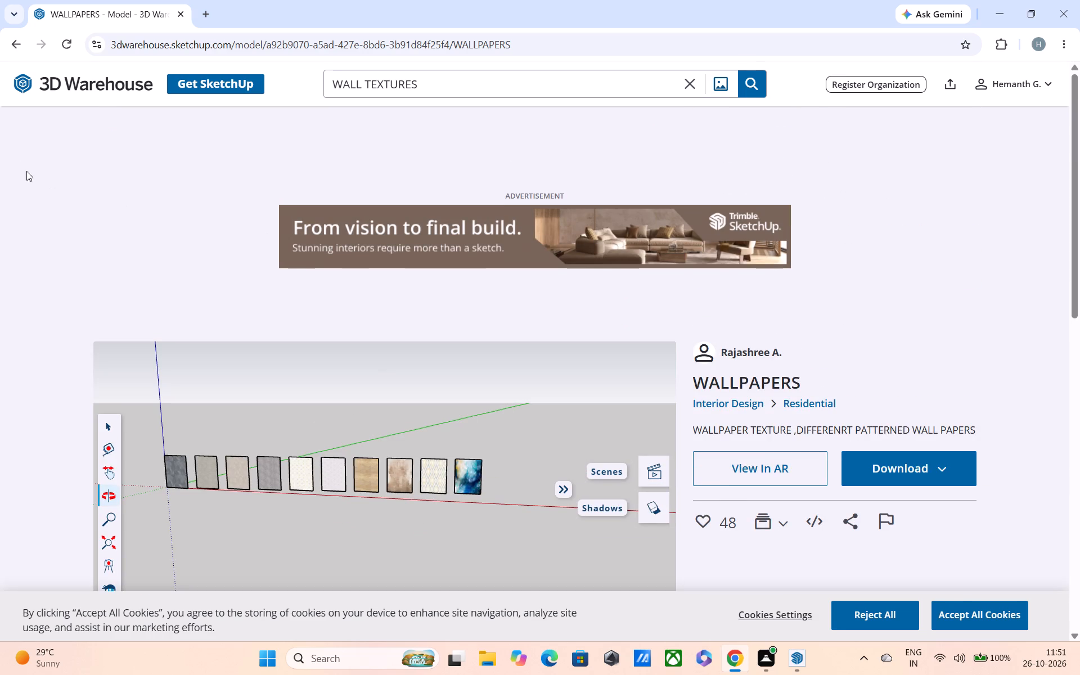
Return to the WALL TEXTURES results and look through more brick, panel, wood and stone wall models.
click(15, 46)
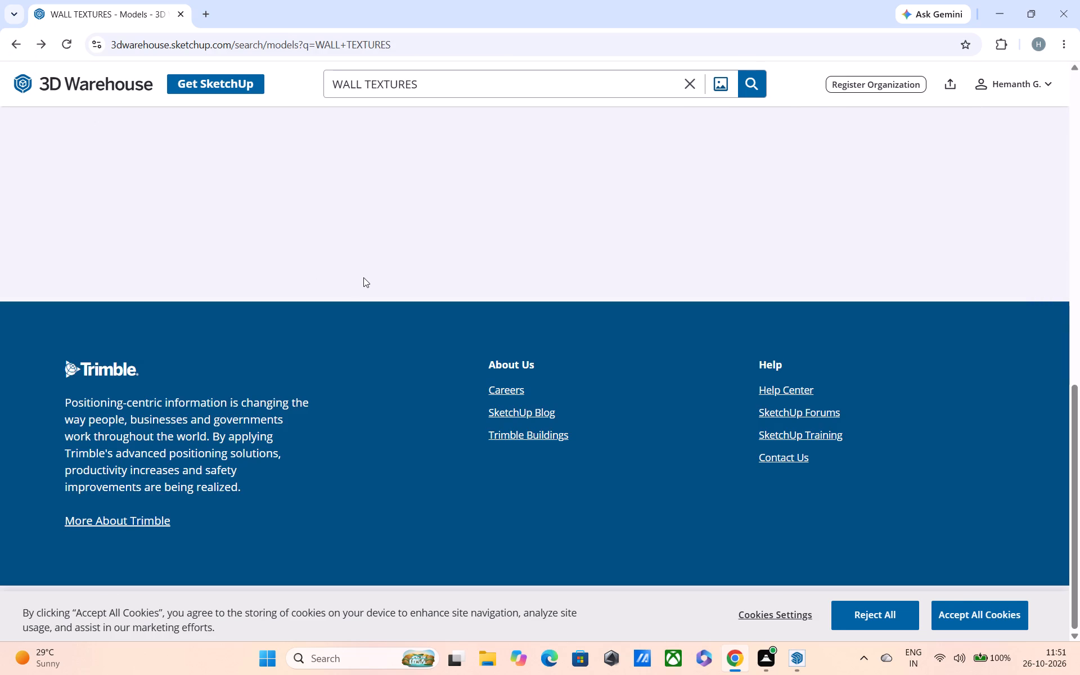
scroll(363, 277, up, 2)
scroll(366, 283, down, 4)
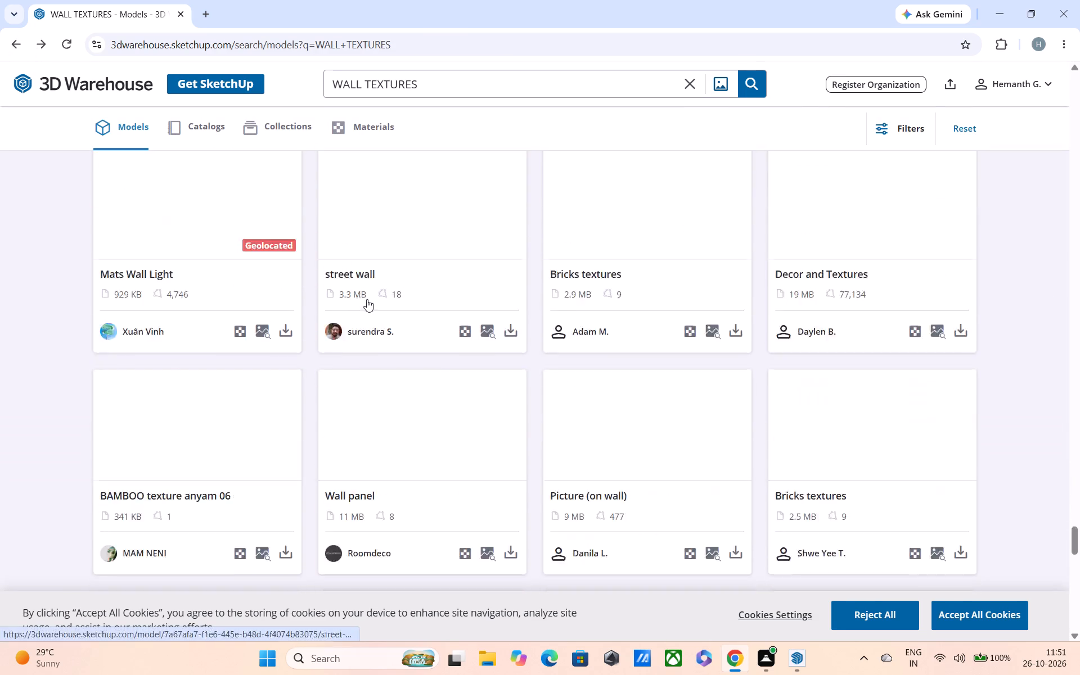
scroll(367, 299, down, 1)
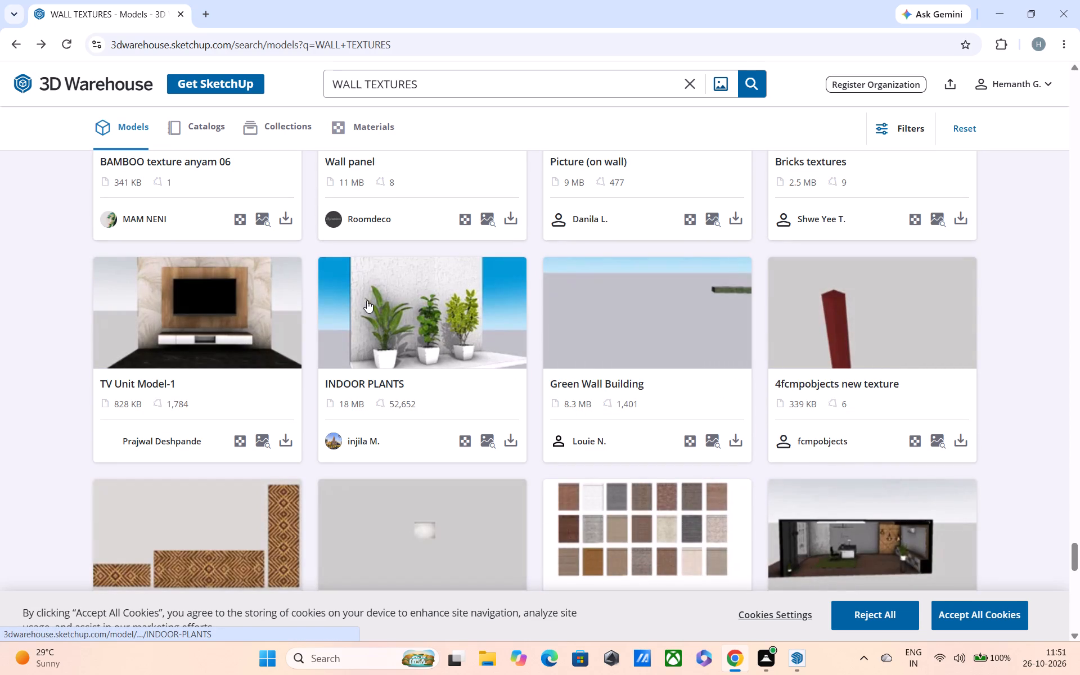
scroll(367, 304, down, 1)
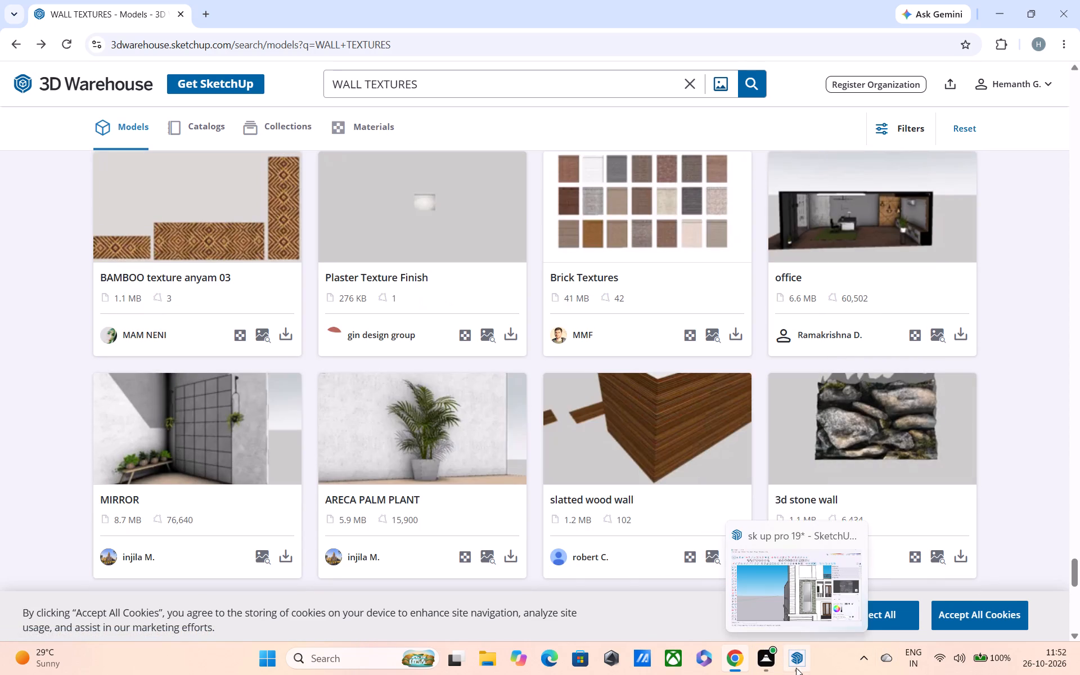
Switch to SketchUp and bring up the Wood material collection for the front facade.
click(782, 587)
middle_drag(715, 522, 612, 537)
scroll(604, 535, down, 4)
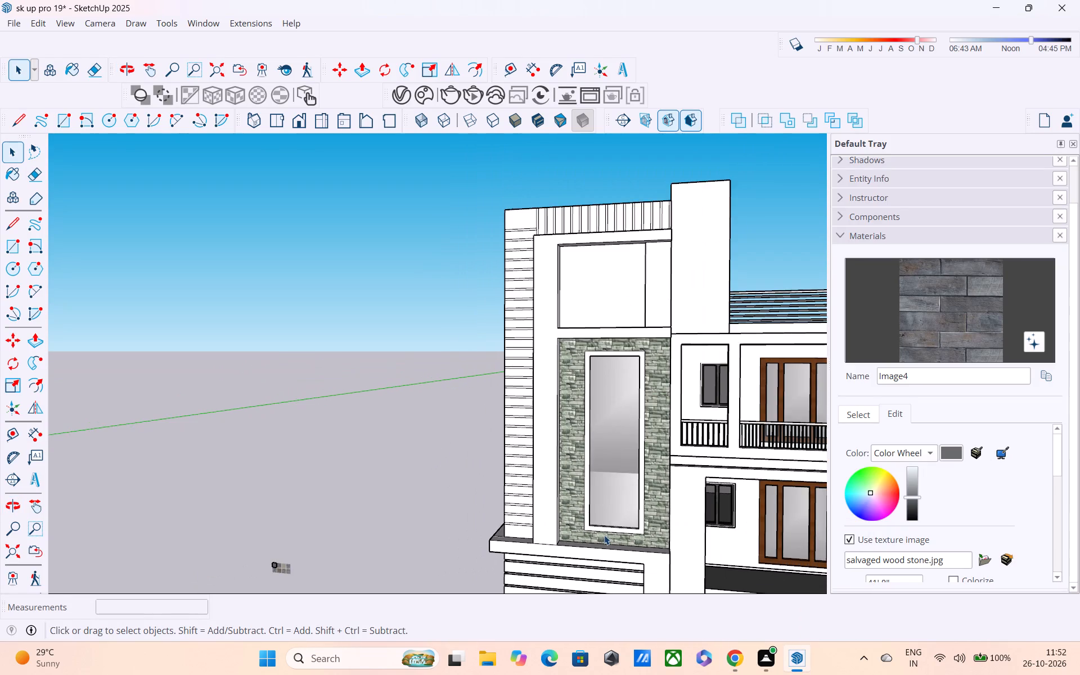
scroll(604, 535, down, 1)
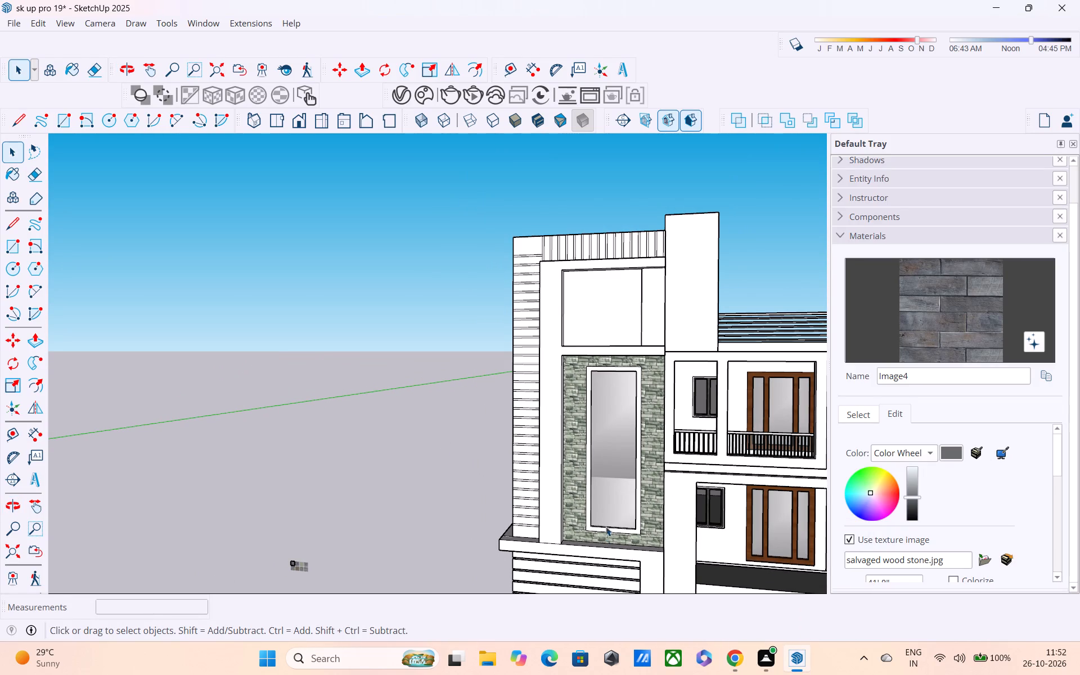
click(862, 410)
click(922, 438)
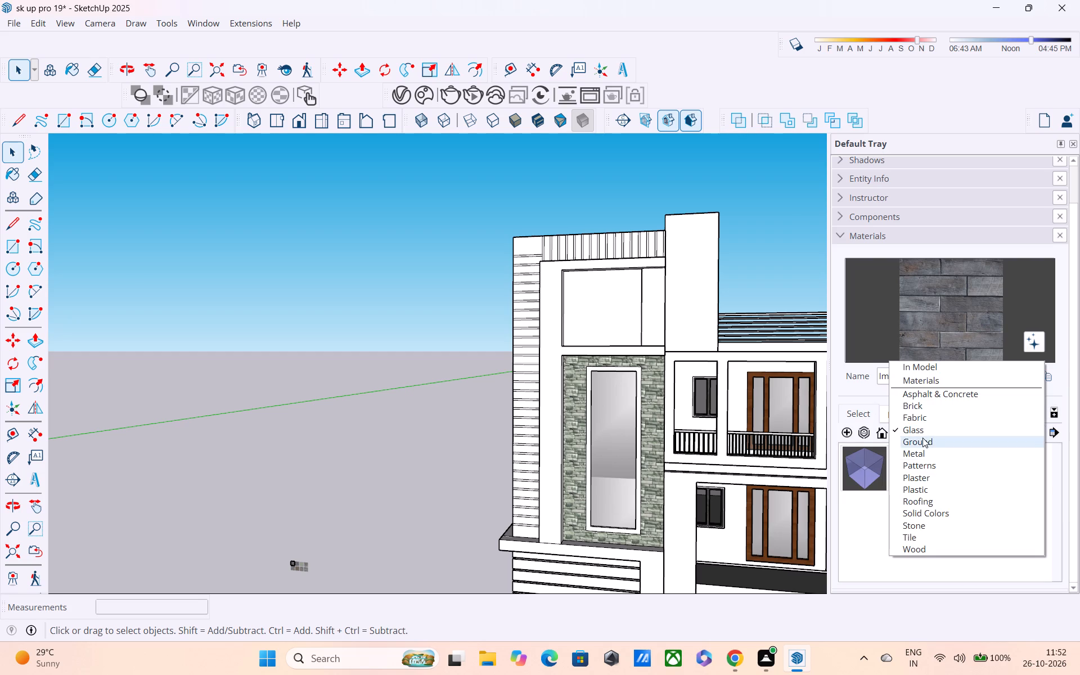
click(931, 546)
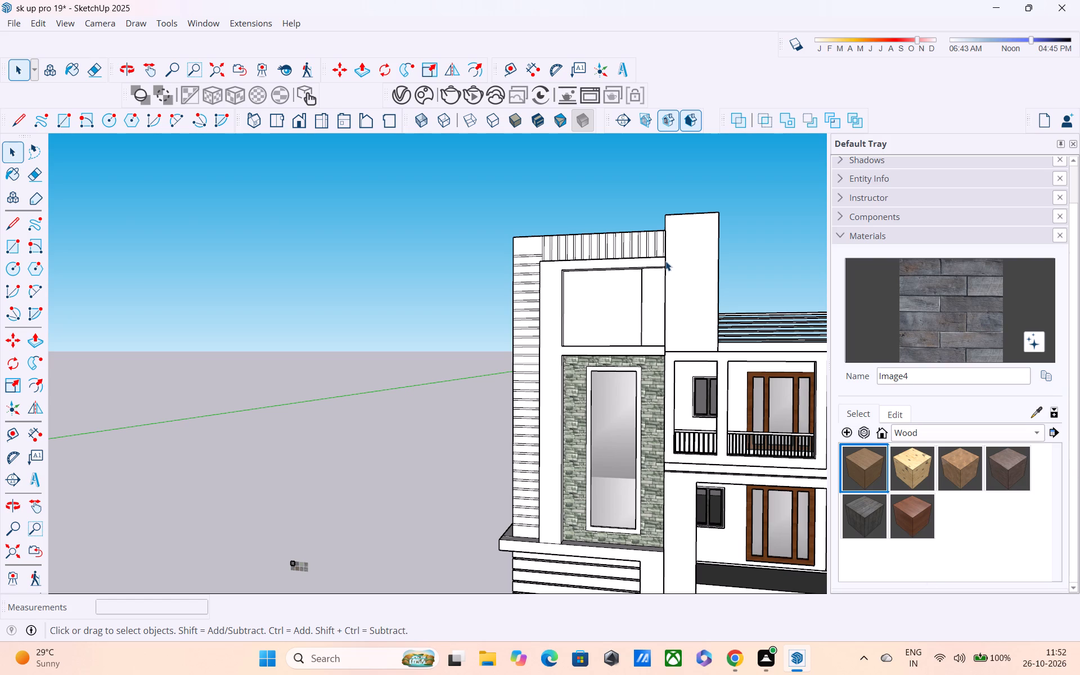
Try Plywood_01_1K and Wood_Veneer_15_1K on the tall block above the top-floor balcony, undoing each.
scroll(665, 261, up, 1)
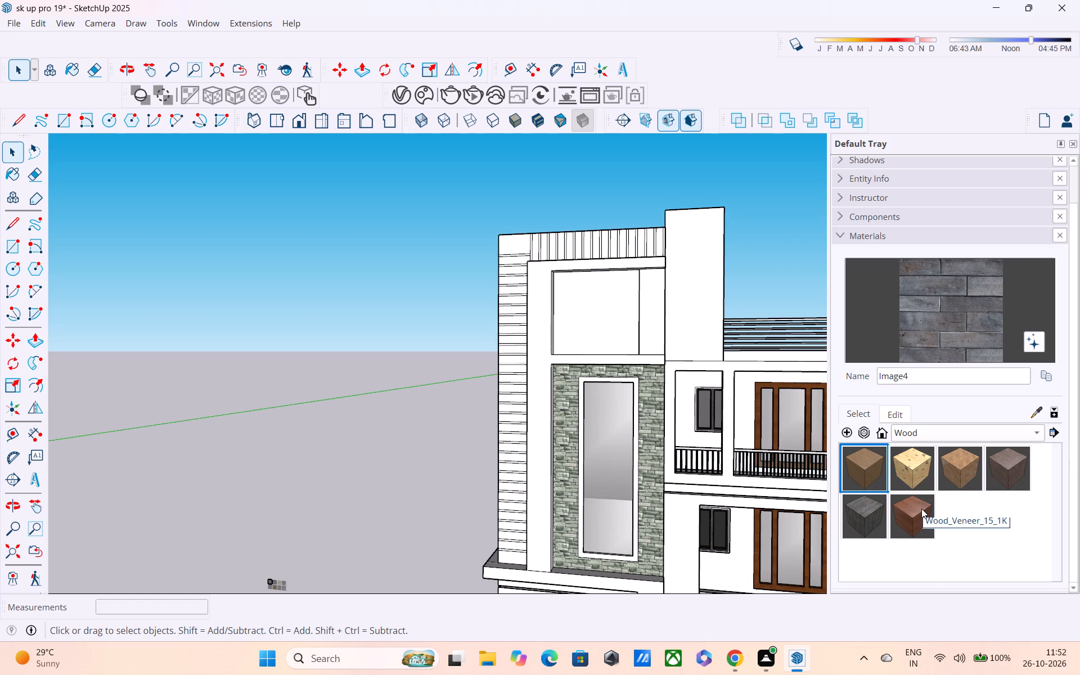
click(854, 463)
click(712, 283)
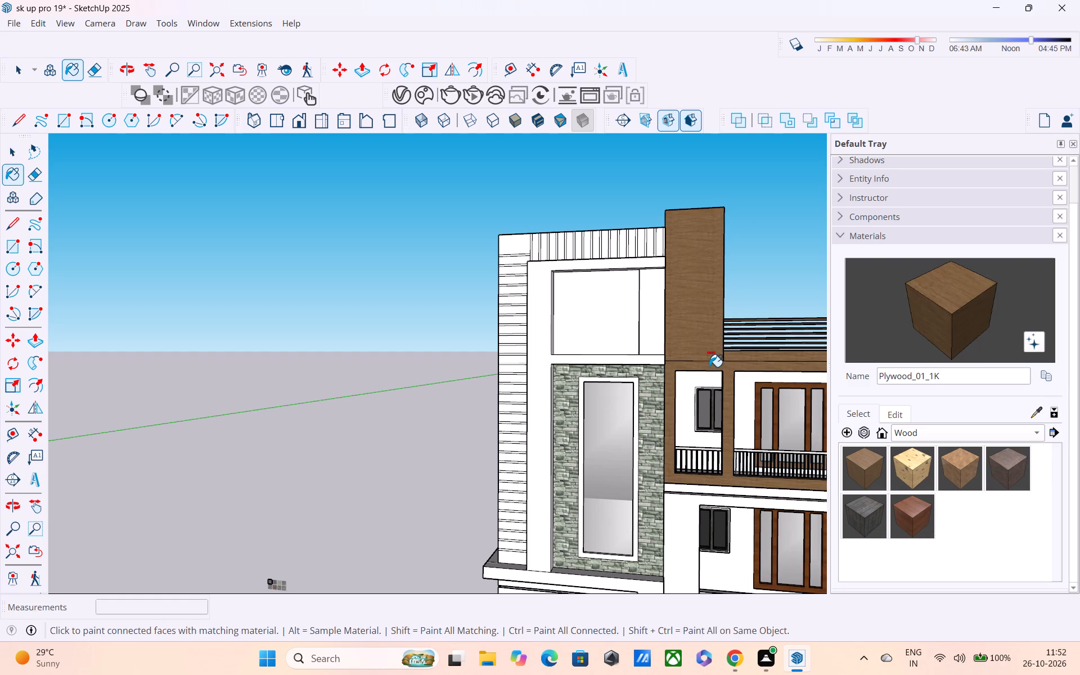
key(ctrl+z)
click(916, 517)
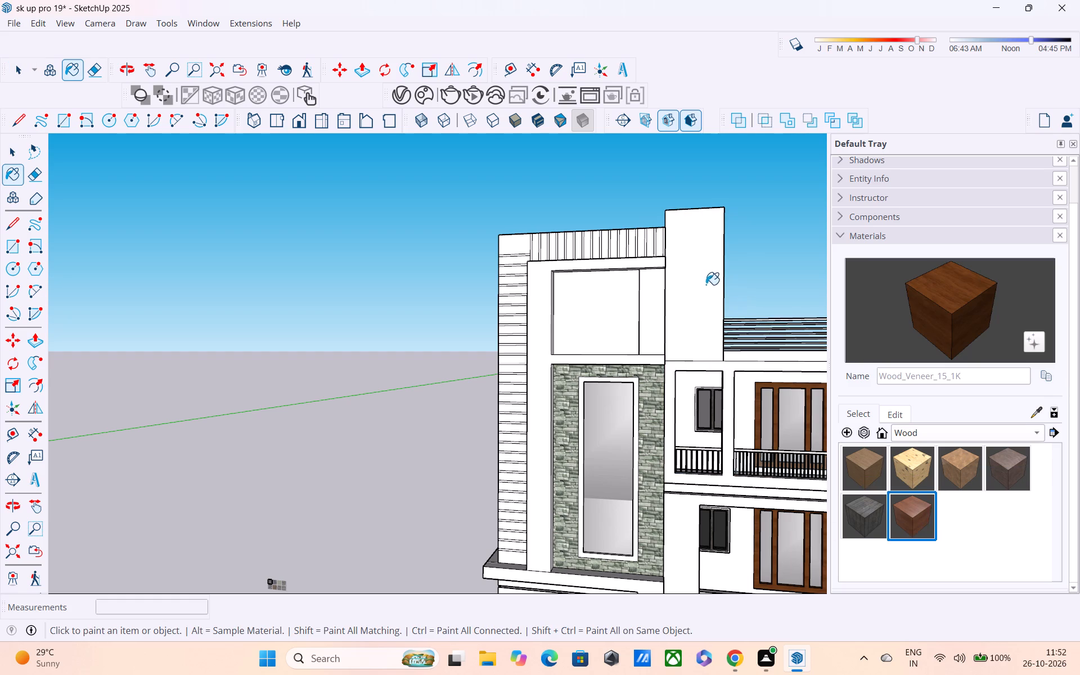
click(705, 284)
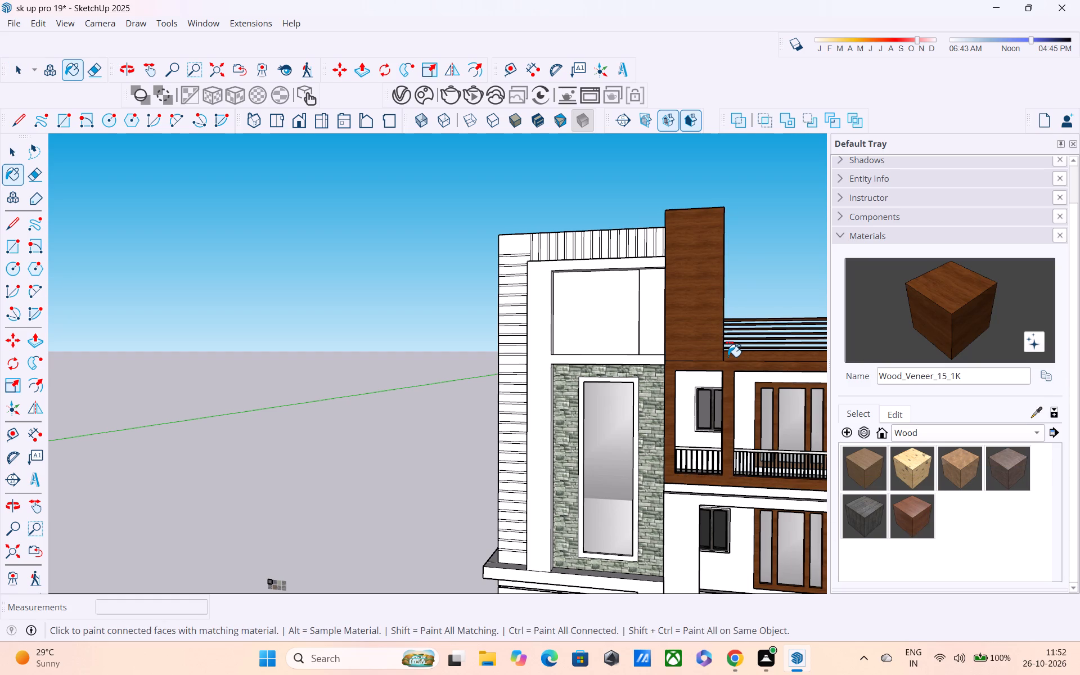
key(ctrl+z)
Paint the upper seven front planks of the tower's ground-floor wall with Wood_Floor_12_1K.
click(1012, 466)
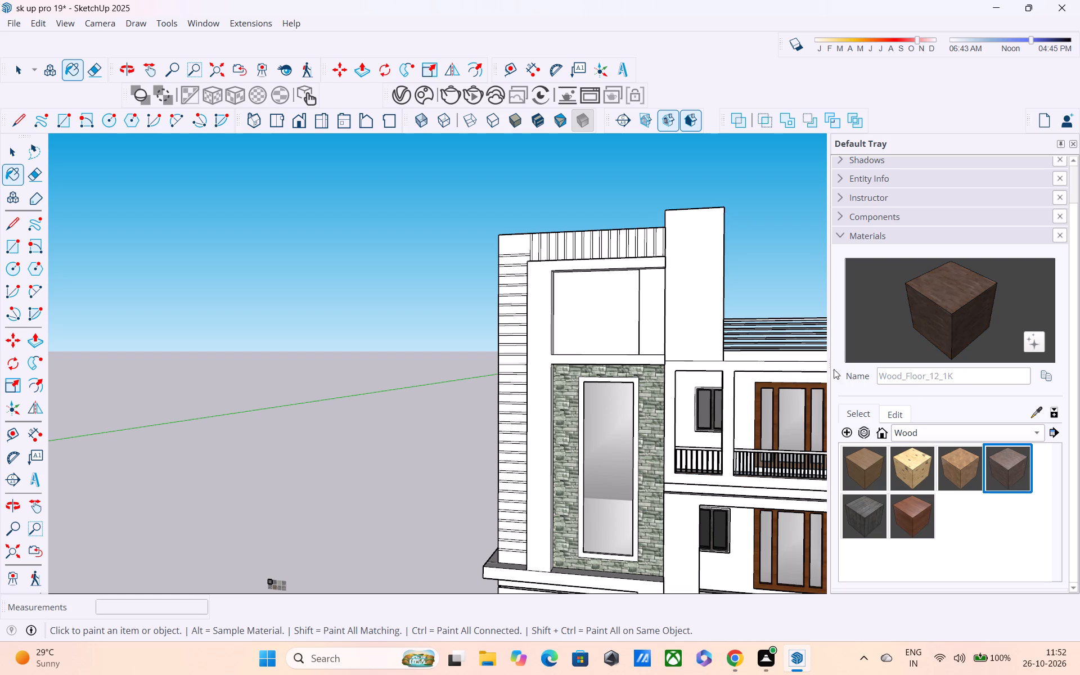
shift+middle_drag(573, 510, 594, 347)
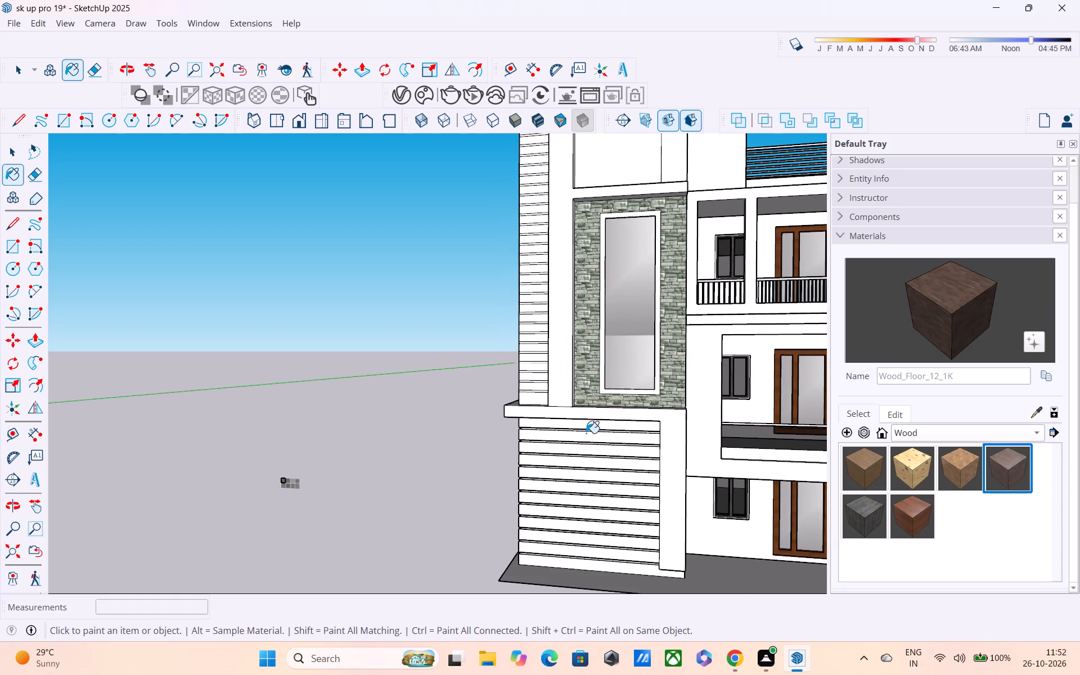
click(587, 444)
click(587, 456)
scroll(596, 456, up, 3)
middle_drag(598, 454, 663, 453)
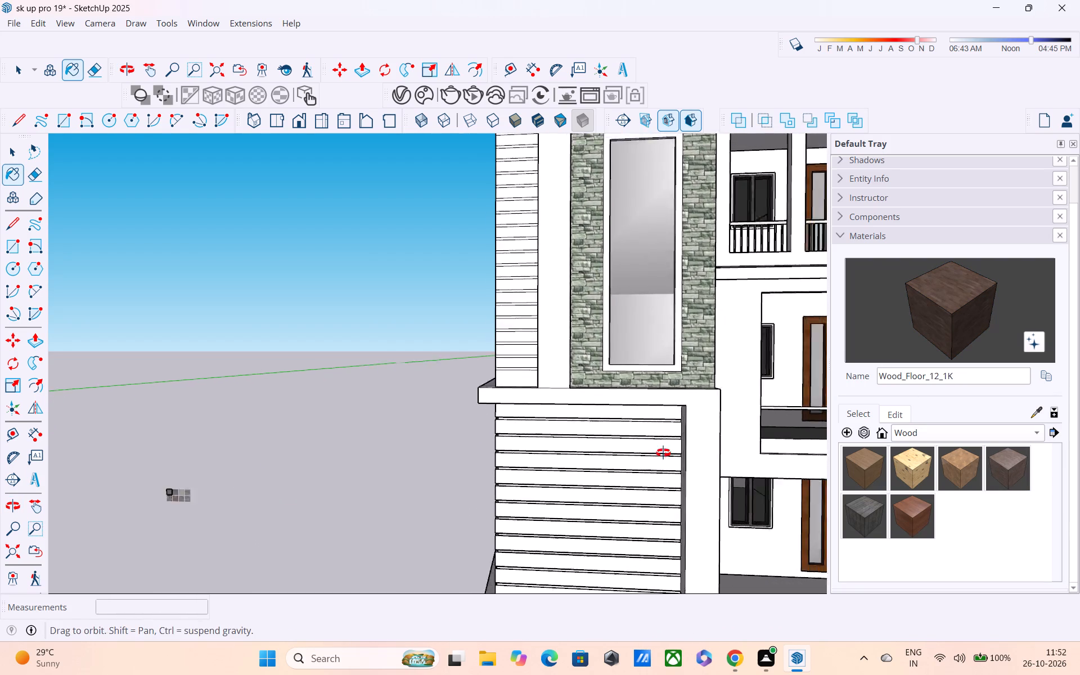
middle_drag(663, 453, 773, 411)
scroll(621, 425, up, 3)
double_click(563, 405)
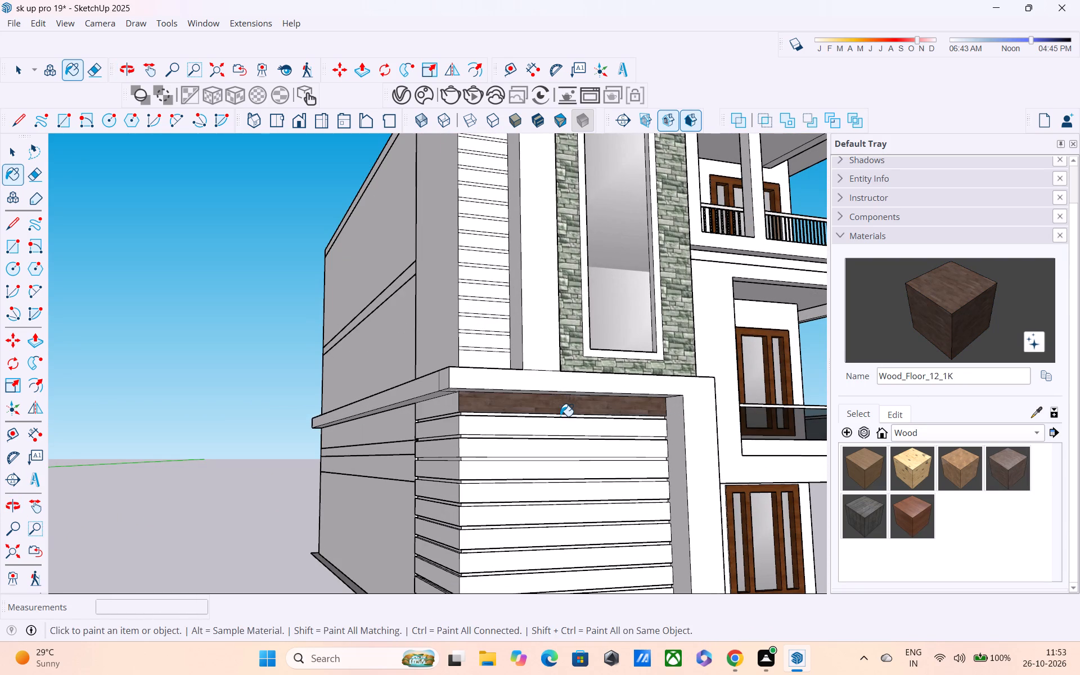
click(560, 420)
click(561, 443)
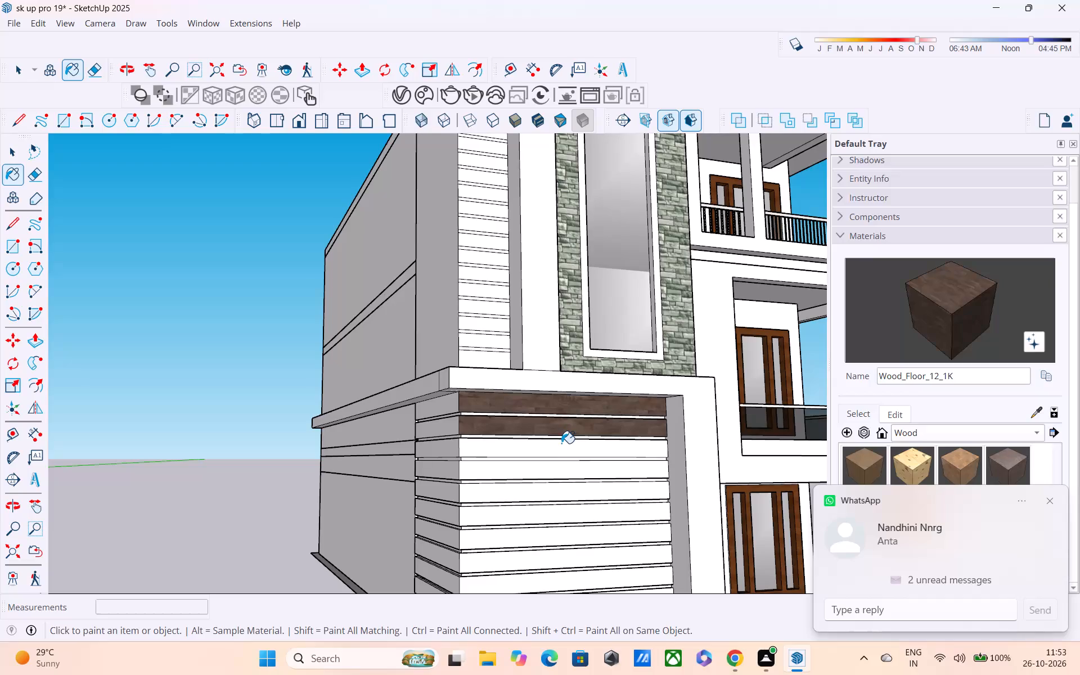
click(563, 466)
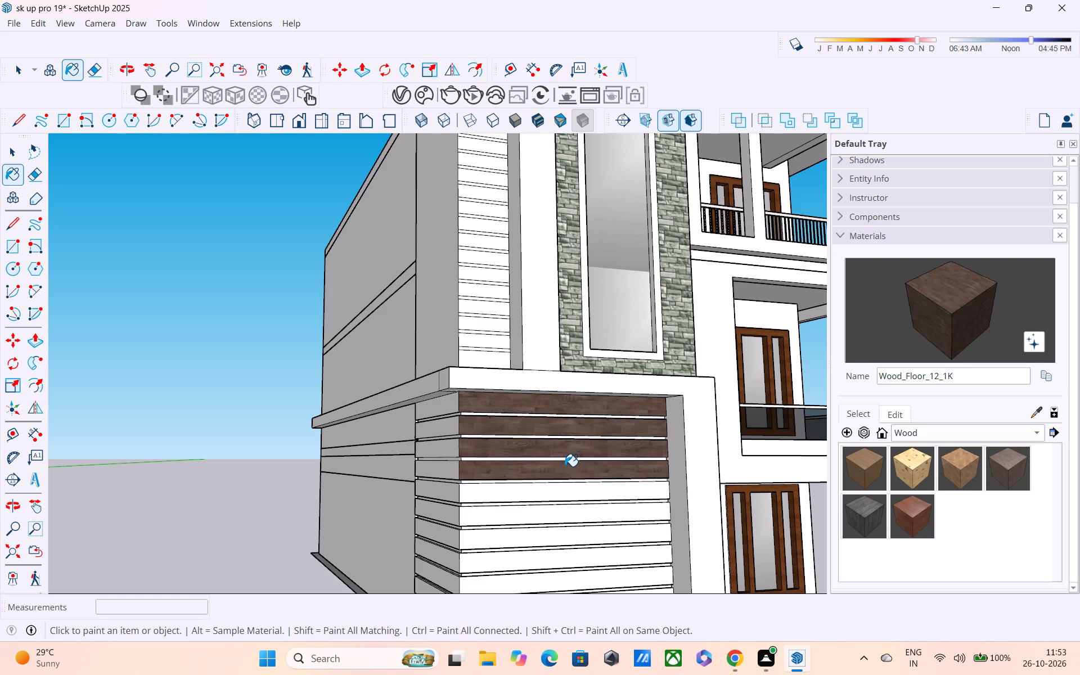
click(559, 494)
click(552, 515)
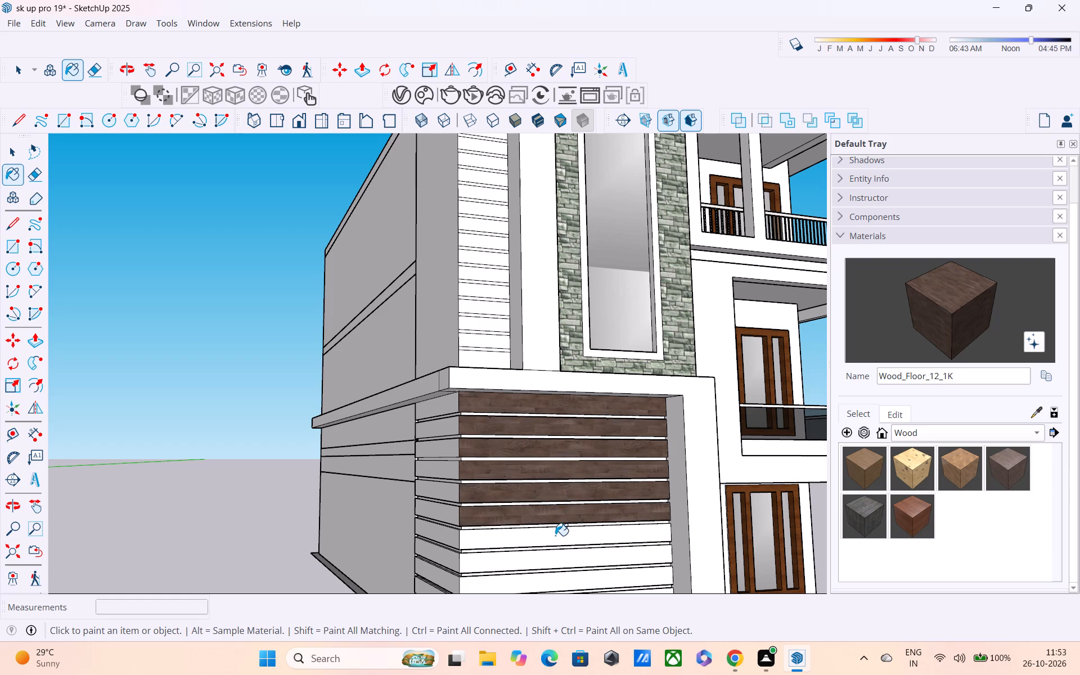
click(555, 535)
Paint the remaining lower front planks of the tower's ground-floor wall with Wood_Floor_12_1K, down to the base.
shift+middle_drag(550, 532, 536, 440)
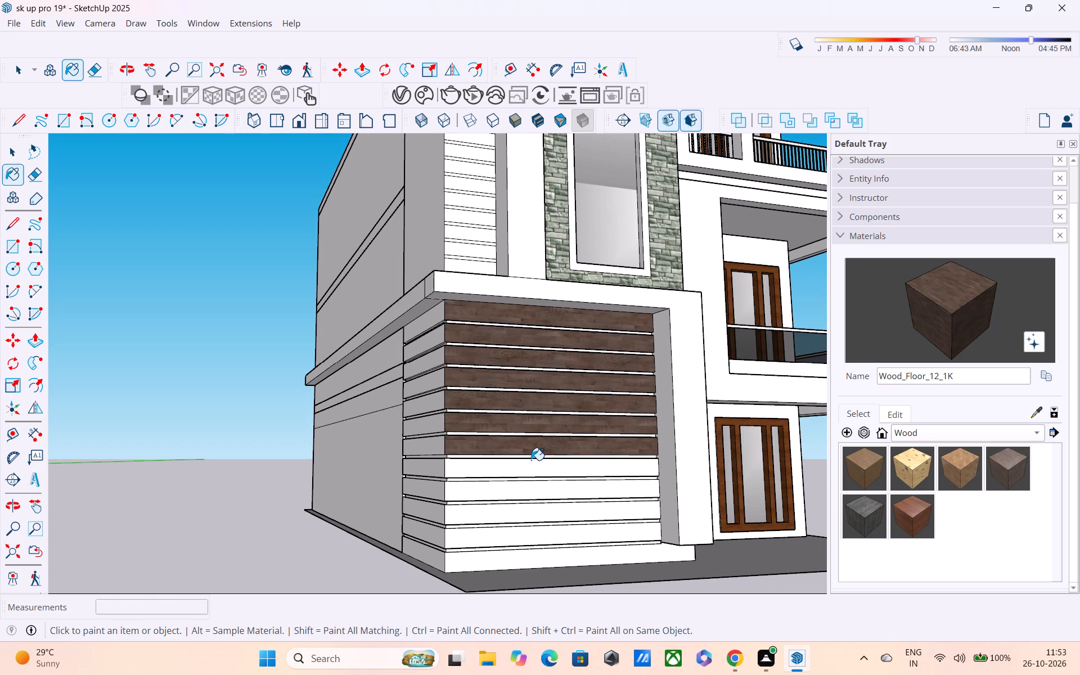
click(531, 465)
click(531, 491)
click(531, 508)
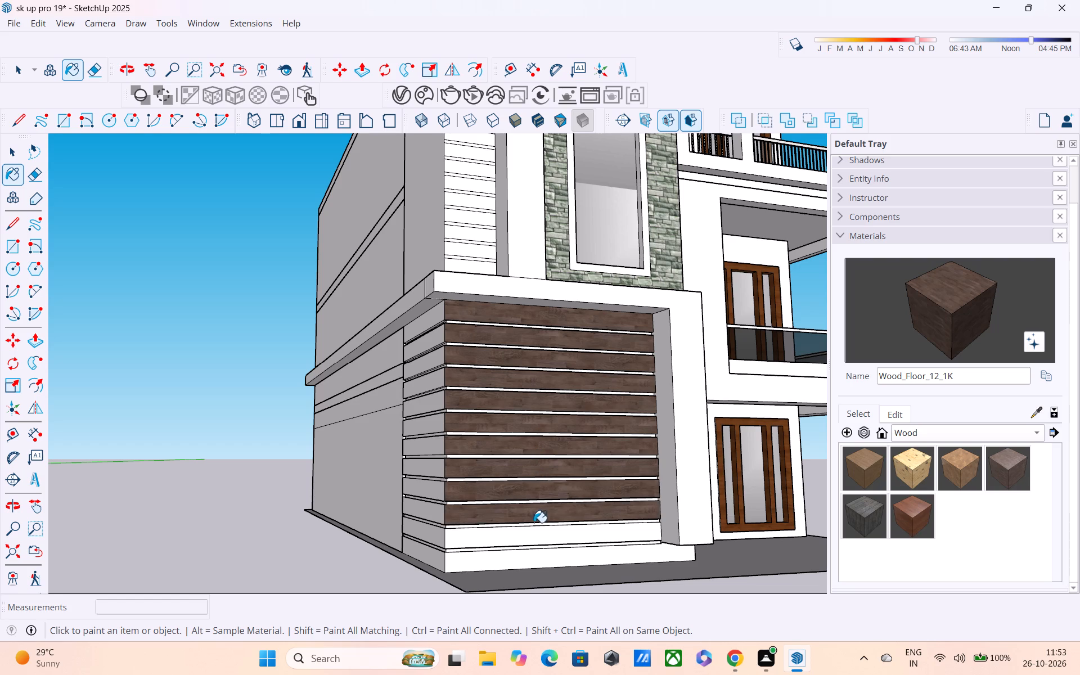
click(535, 535)
click(534, 554)
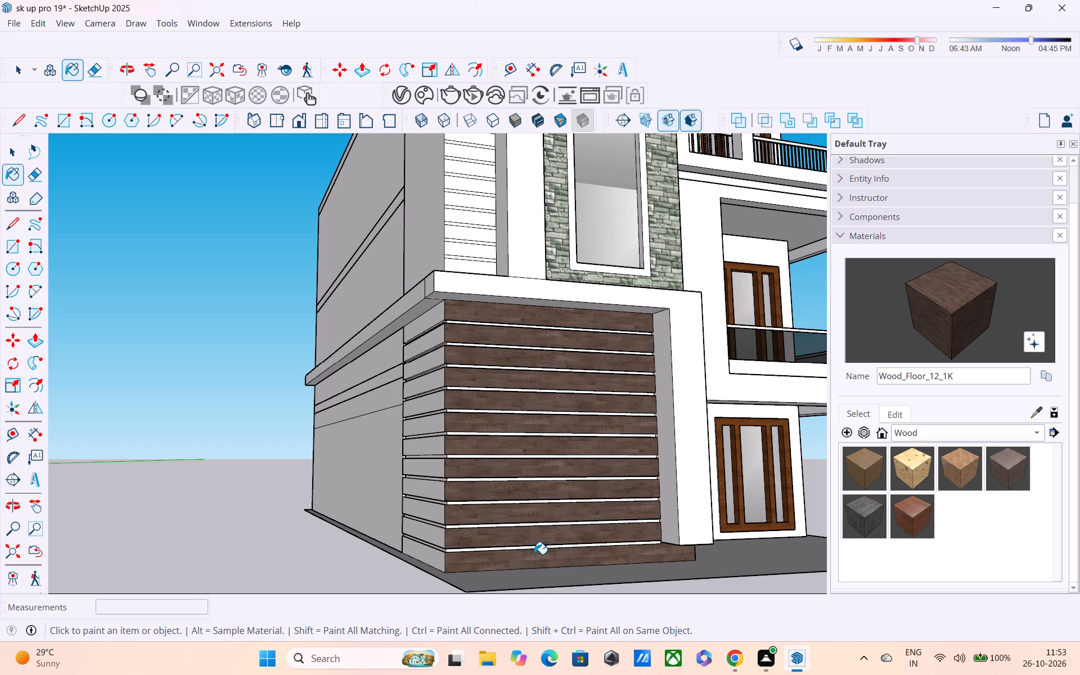
Paint all the side-face planks around the corner of the tower's ground-floor wall with Wood_Floor_12_1K.
middle_drag(532, 551, 417, 584)
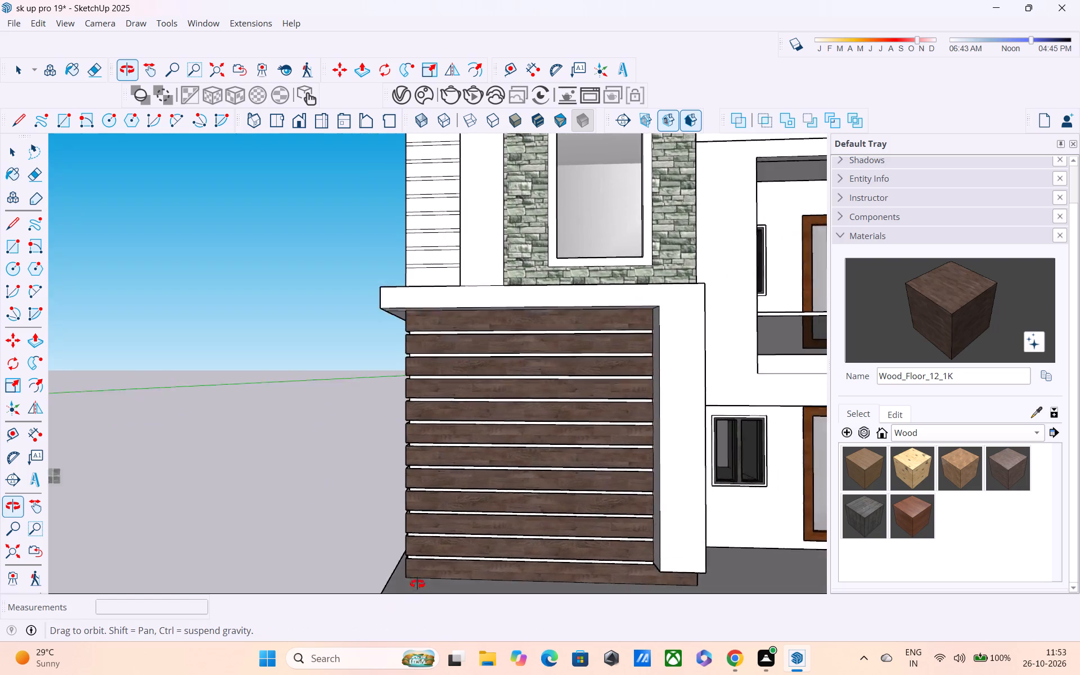
middle_drag(417, 584, 736, 541)
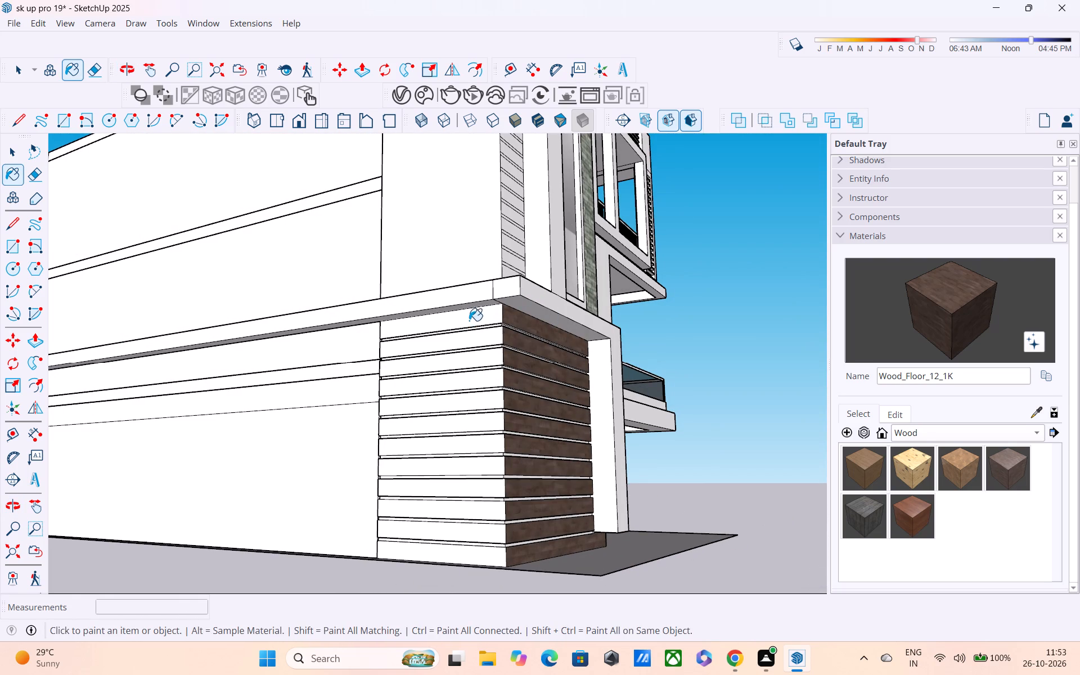
click(471, 319)
click(471, 341)
click(474, 363)
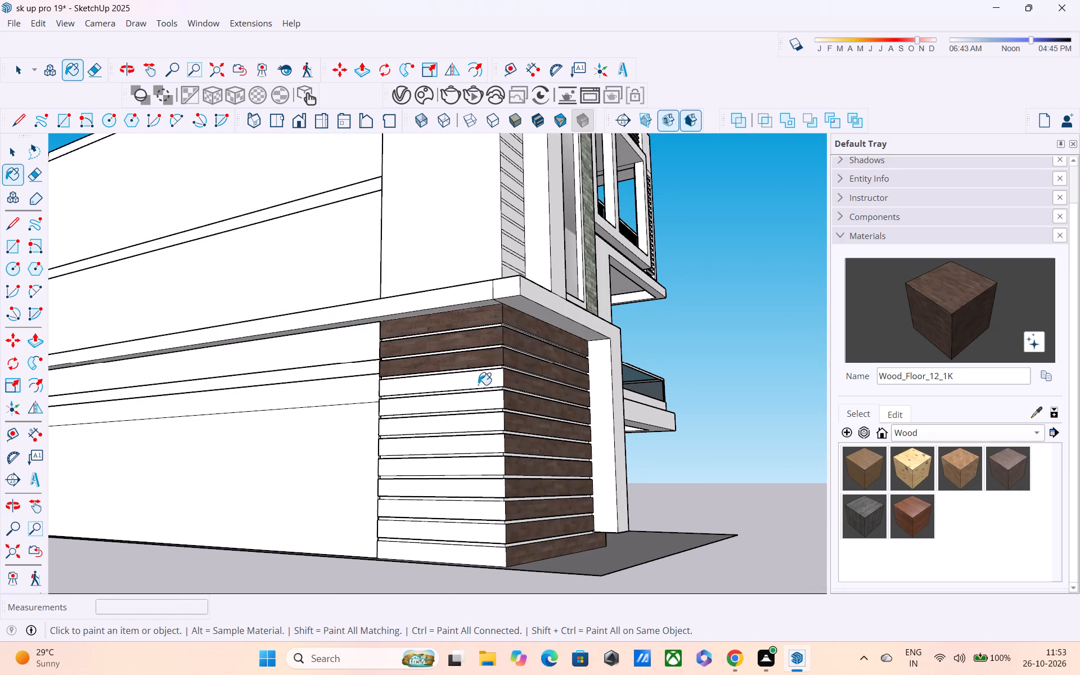
click(478, 385)
click(480, 397)
click(480, 424)
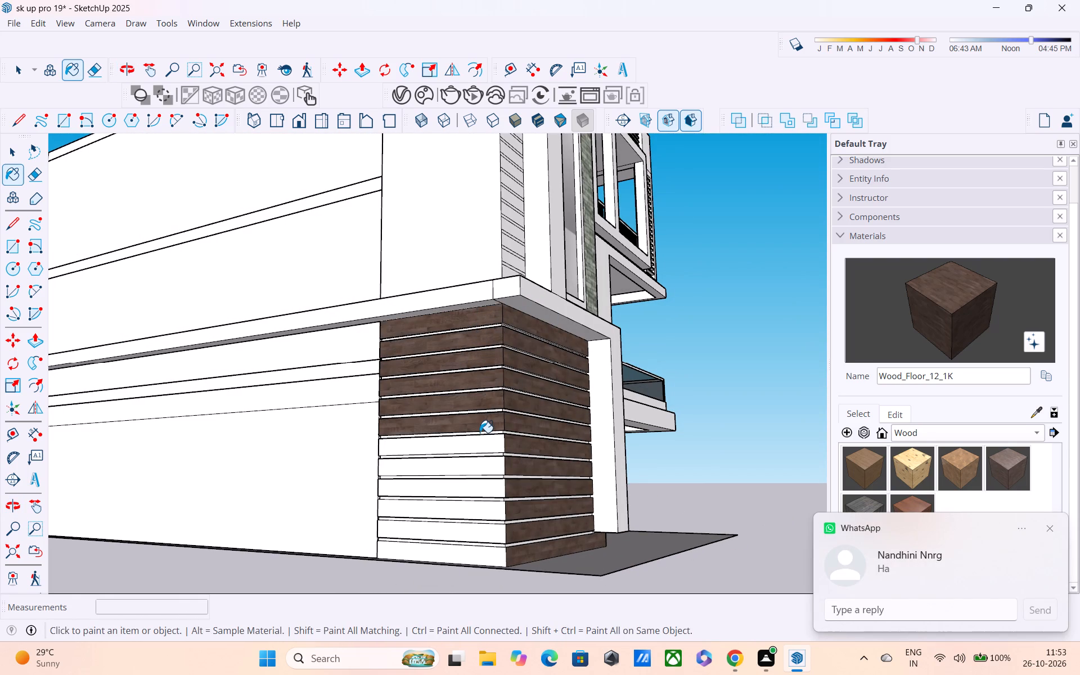
click(480, 442)
click(472, 469)
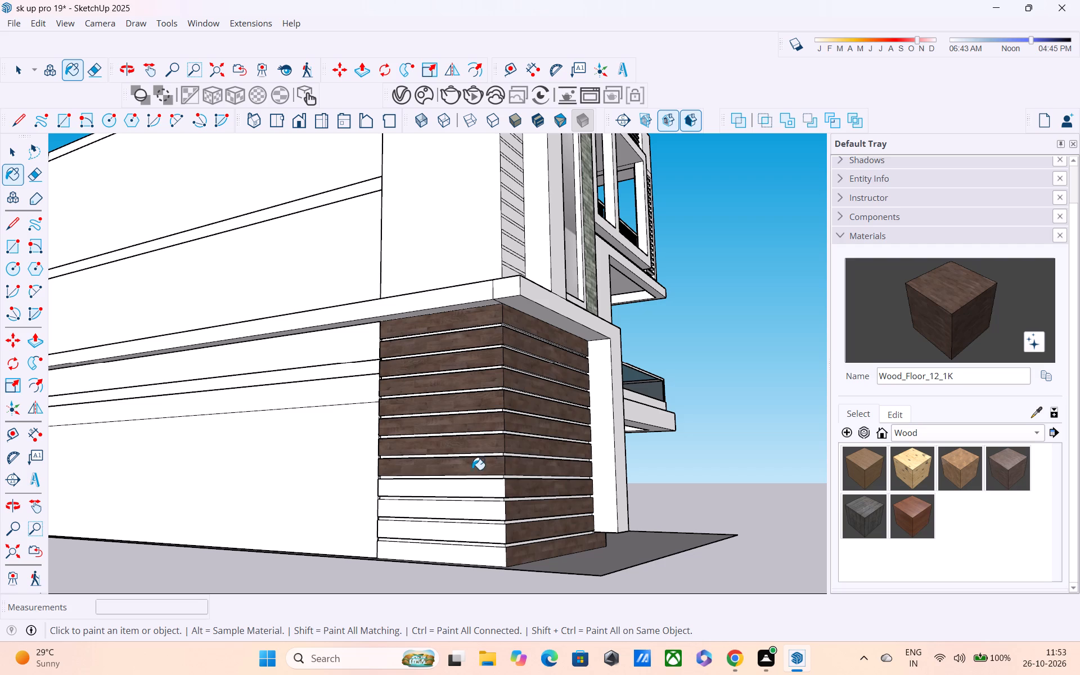
click(472, 486)
click(470, 505)
click(465, 528)
click(461, 555)
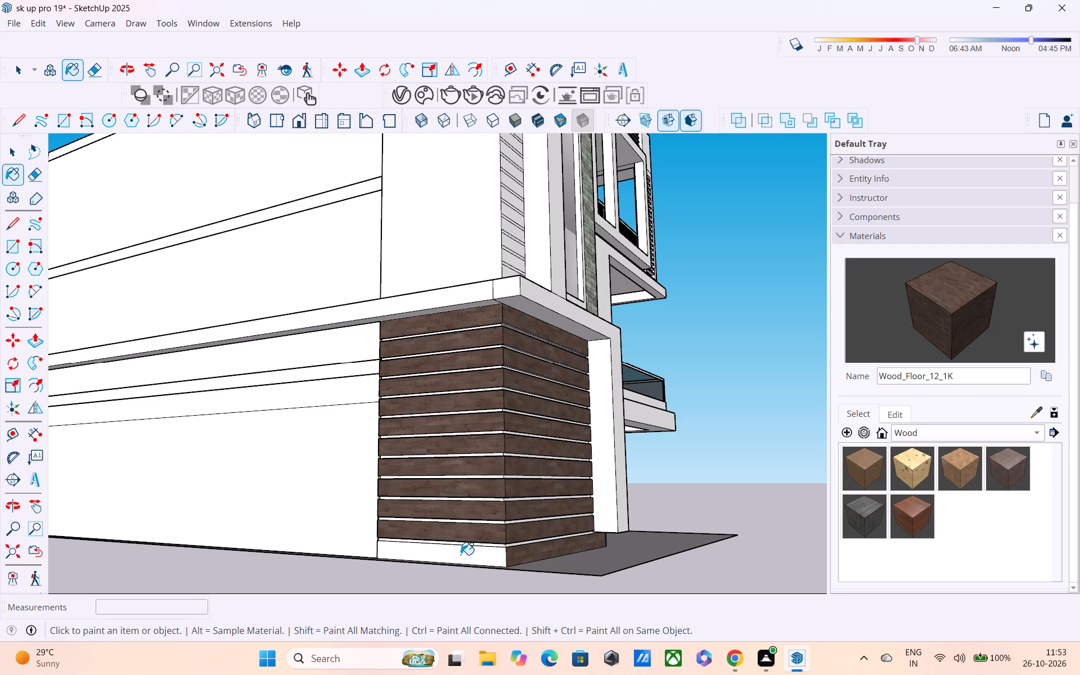
Examine the wood-clad base together with the rest of the front facade from several angles.
middle_drag(512, 523, 291, 514)
scroll(295, 494, down, 1)
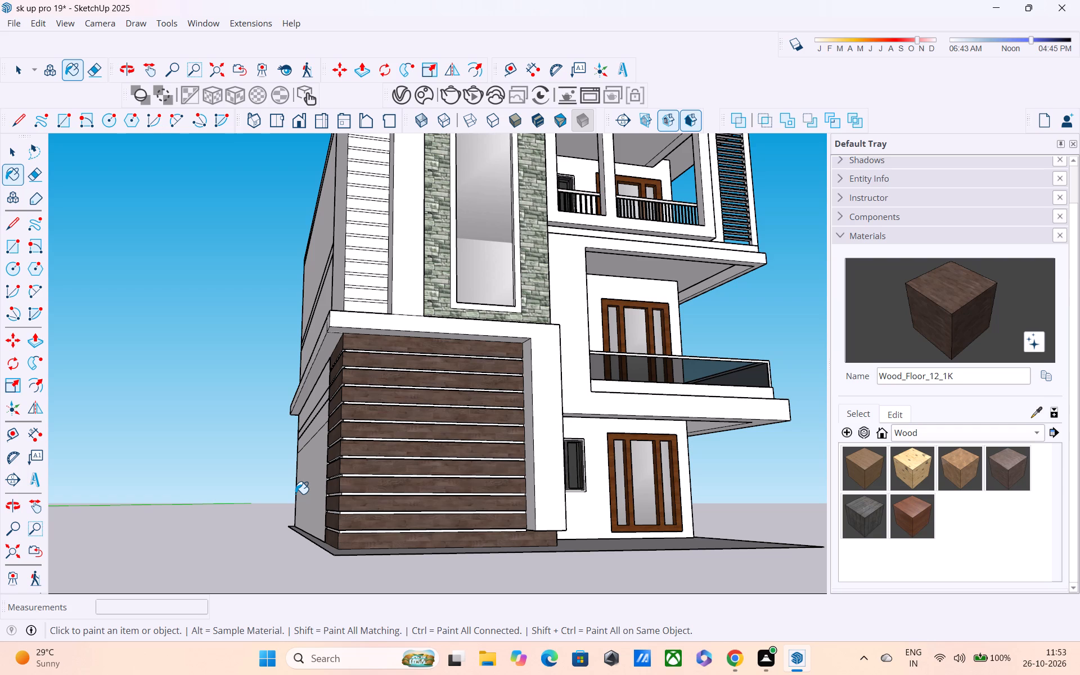
scroll(296, 494, down, 2)
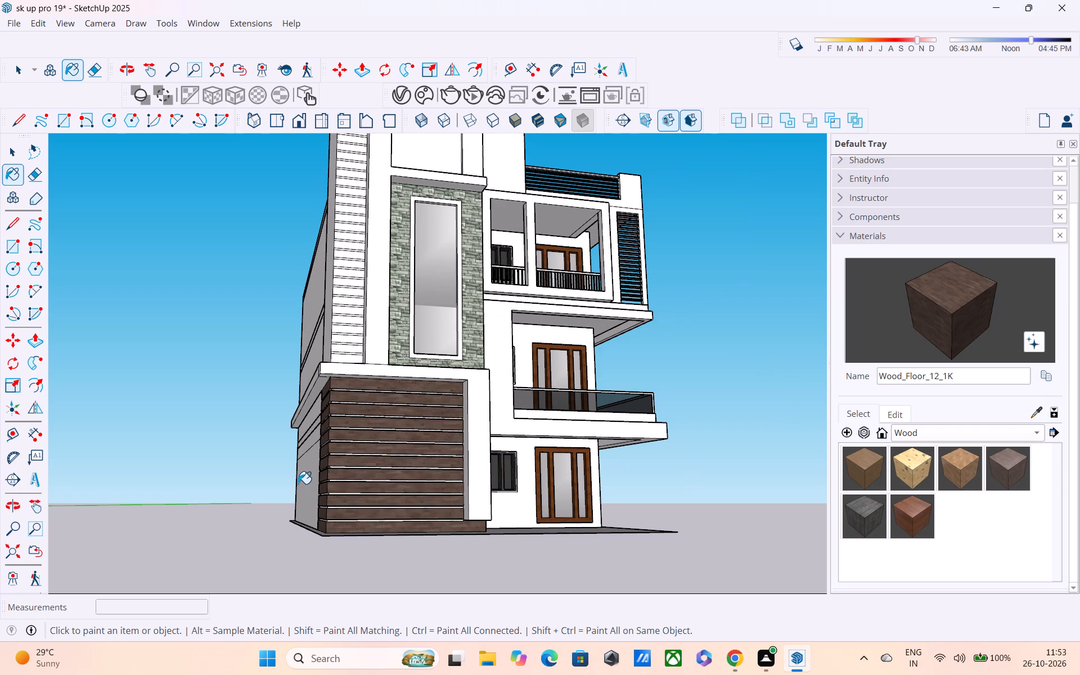
ctrl+middle_drag(297, 485, 190, 482)
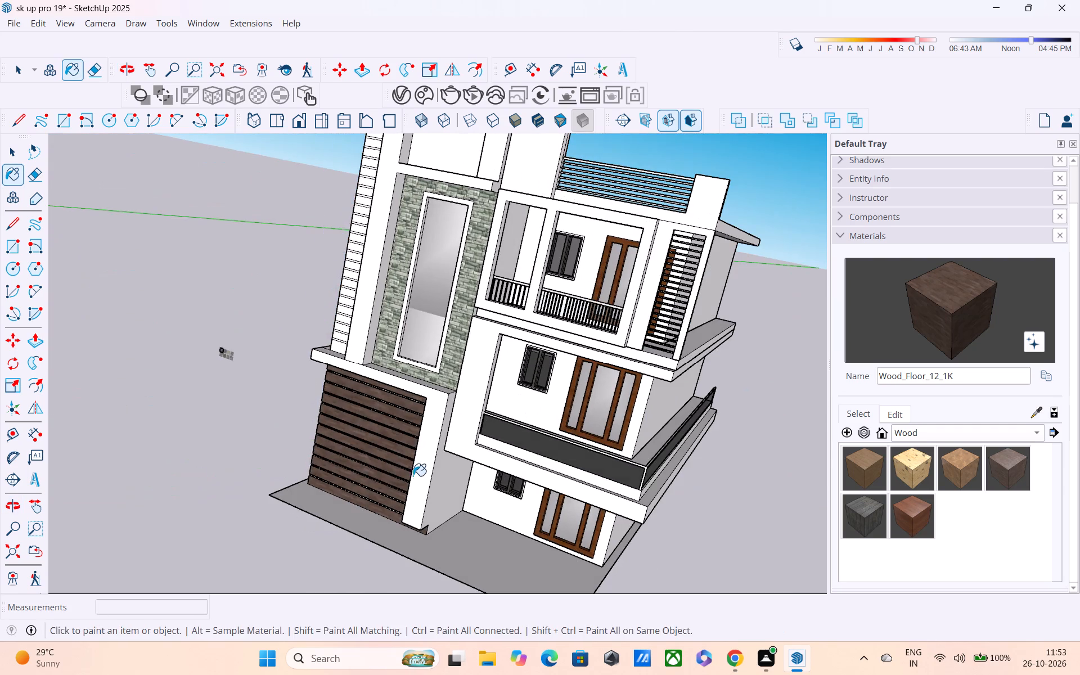
middle_drag(414, 479, 512, 396)
ctrl+middle_drag(549, 215, 550, 227)
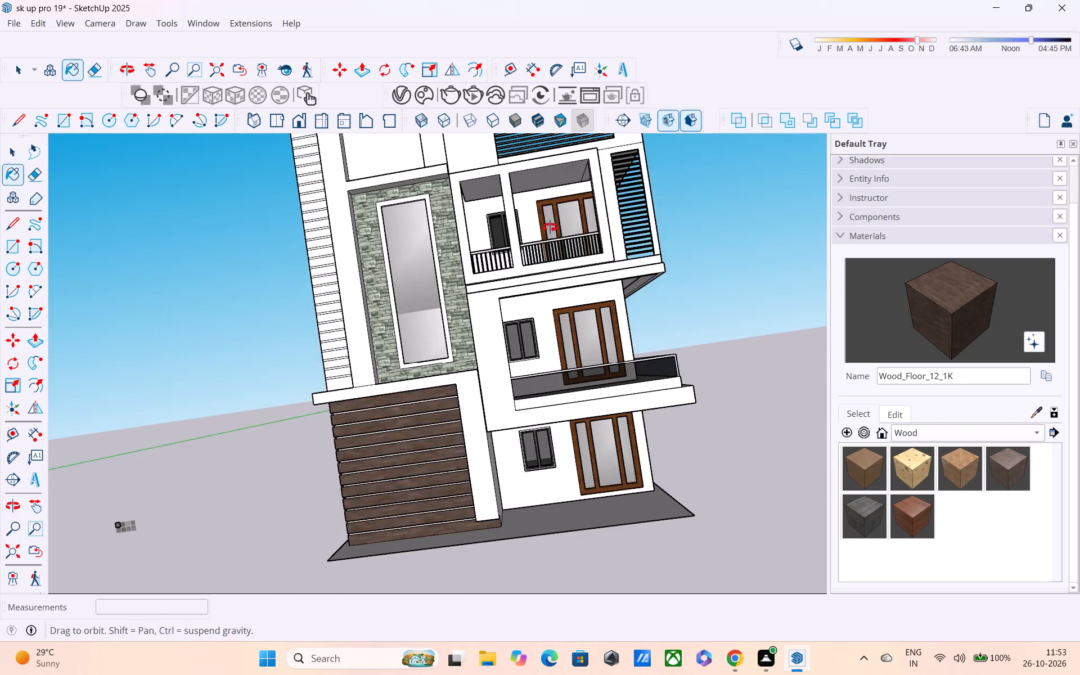
ctrl+middle_drag(550, 227, 543, 317)
shift+middle_drag(533, 331, 473, 447)
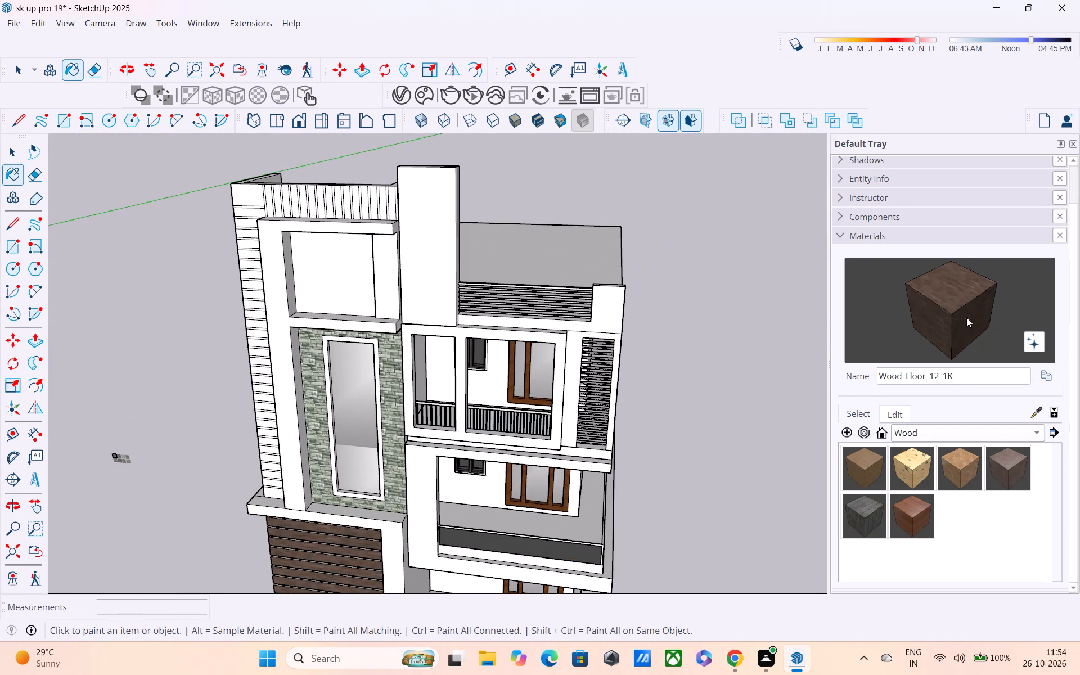
Inside the top-floor group, paint only the front face of the tall block beside the tower with Wood_Floor_12_1K.
middle_drag(534, 318, 542, 270)
key(space)
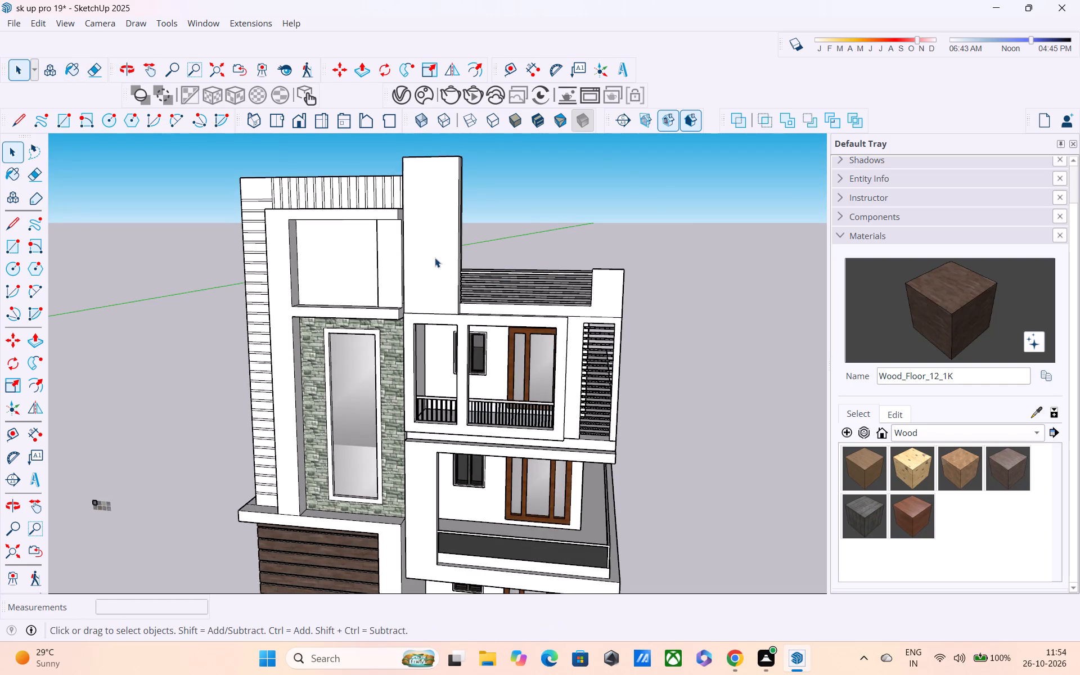
double_click(435, 258)
click(435, 264)
click(939, 290)
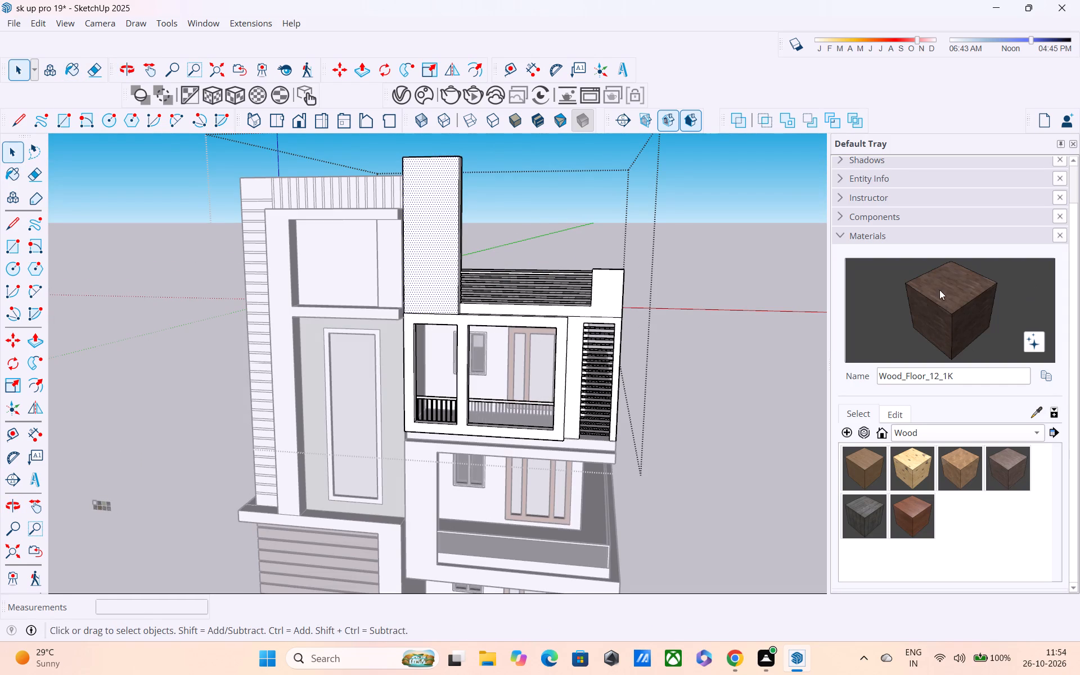
click(445, 241)
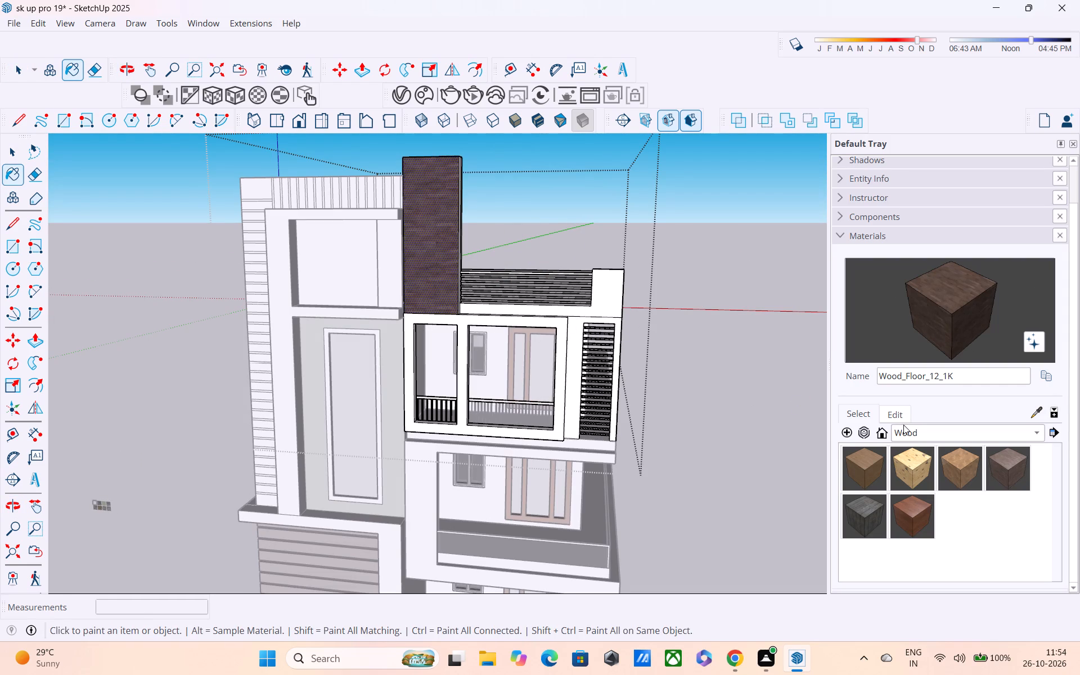
key(space)
click(750, 277)
Lighten the colour of Wood_Floor_12_1K to a slightly brighter brown and leave the top-floor group.
middle_drag(510, 296, 503, 276)
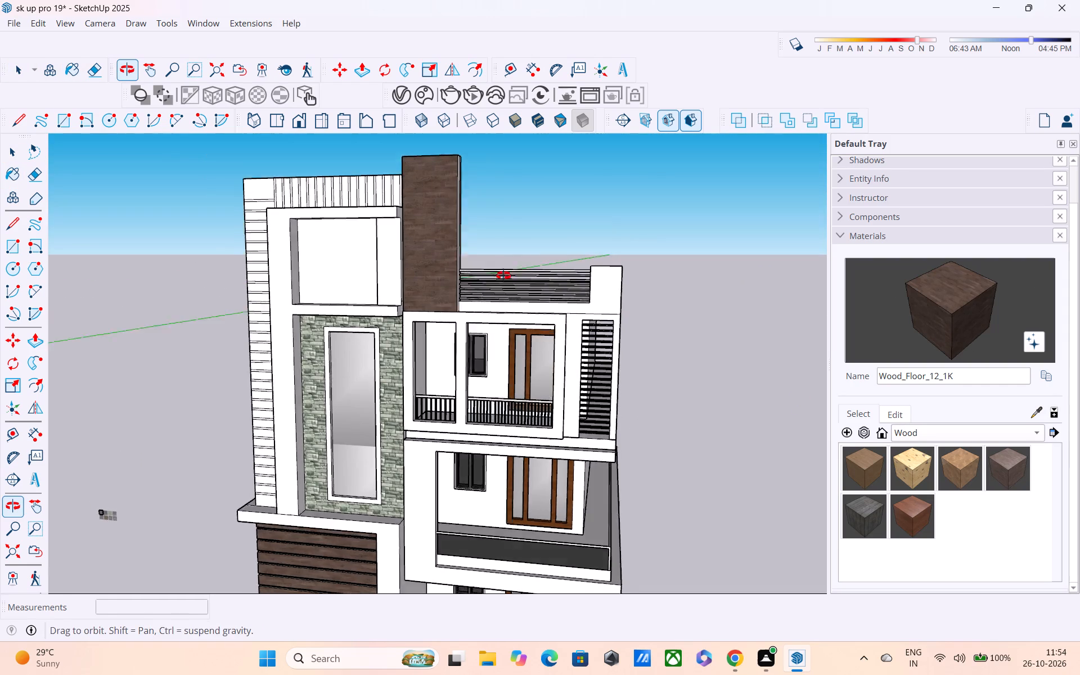
middle_drag(503, 276, 534, 246)
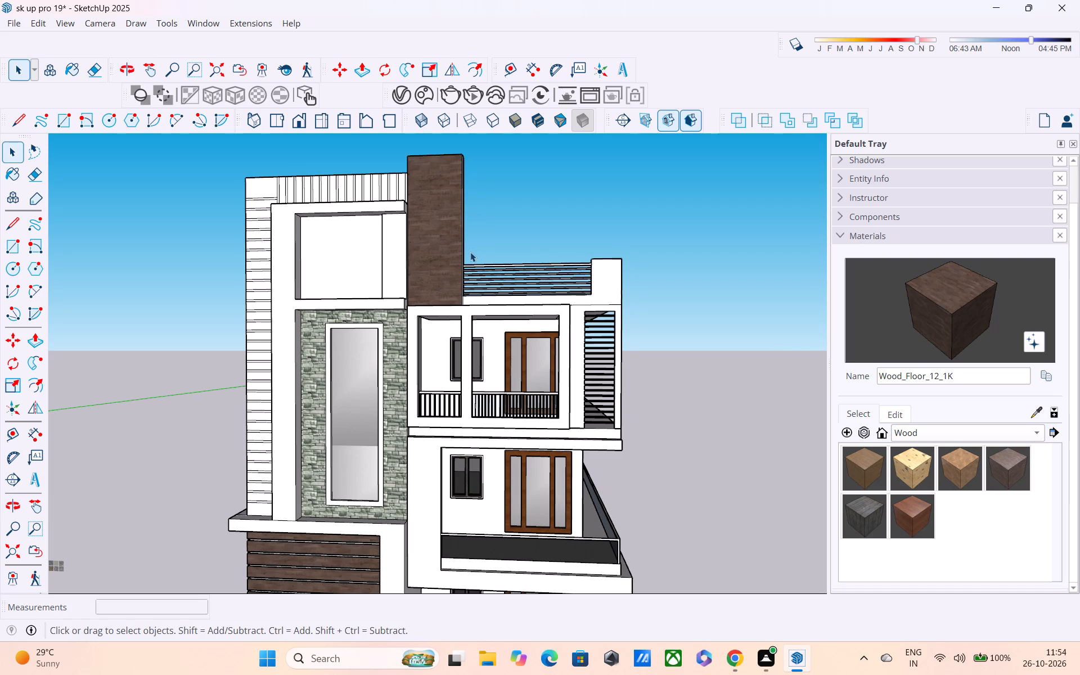
double_click(430, 249)
click(430, 258)
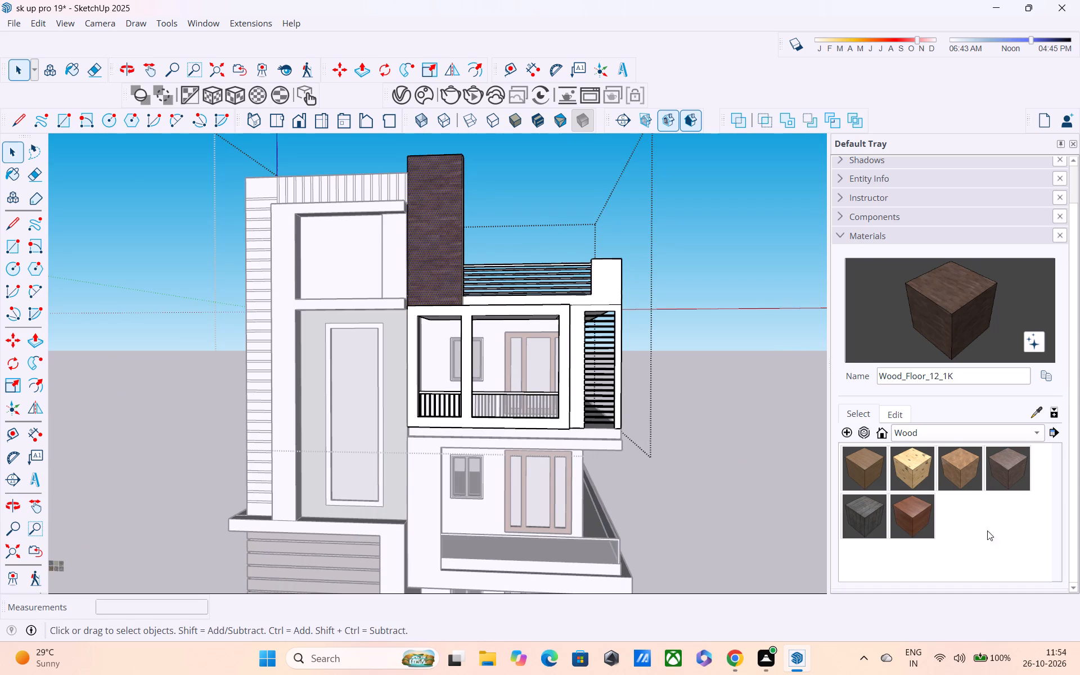
click(901, 412)
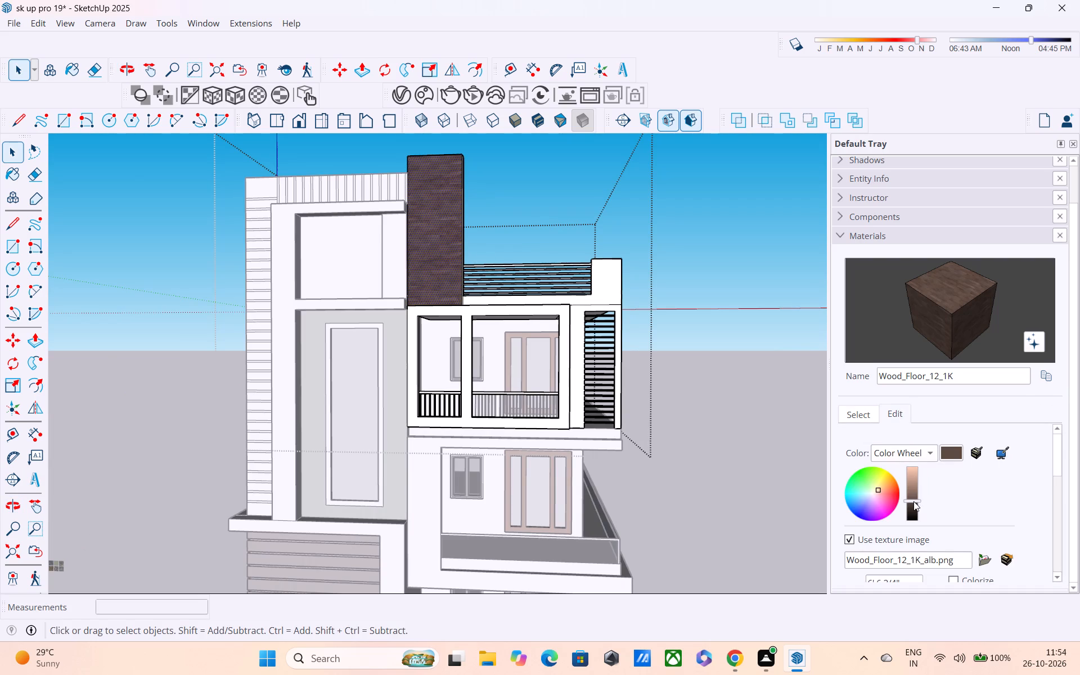
drag(913, 501, 912, 494)
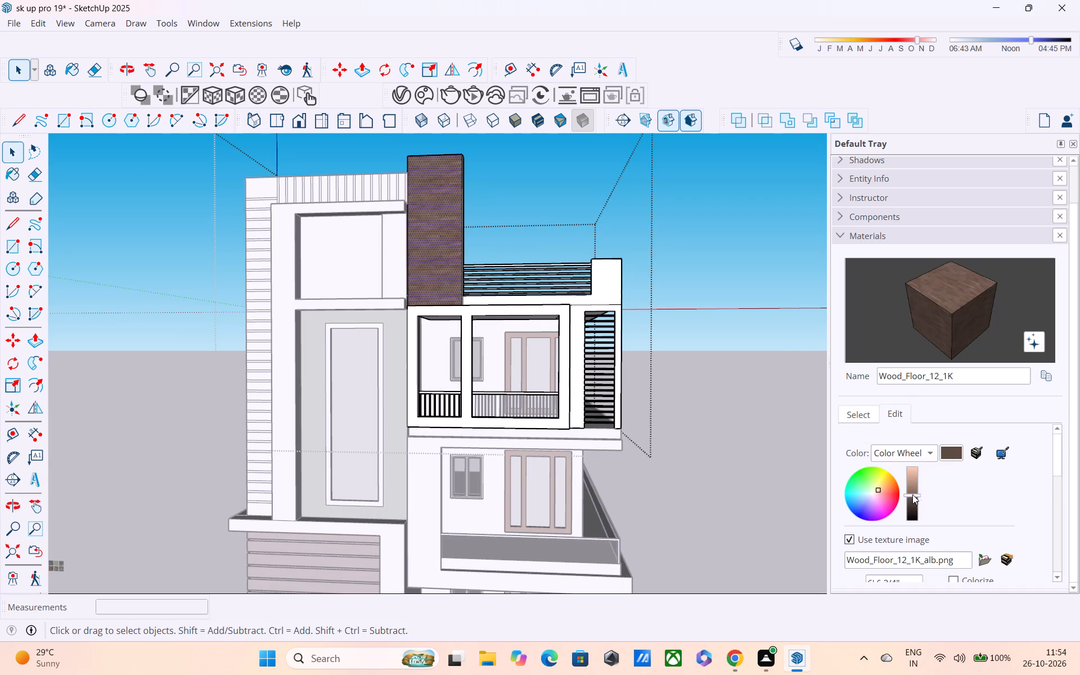
drag(912, 494, 916, 480)
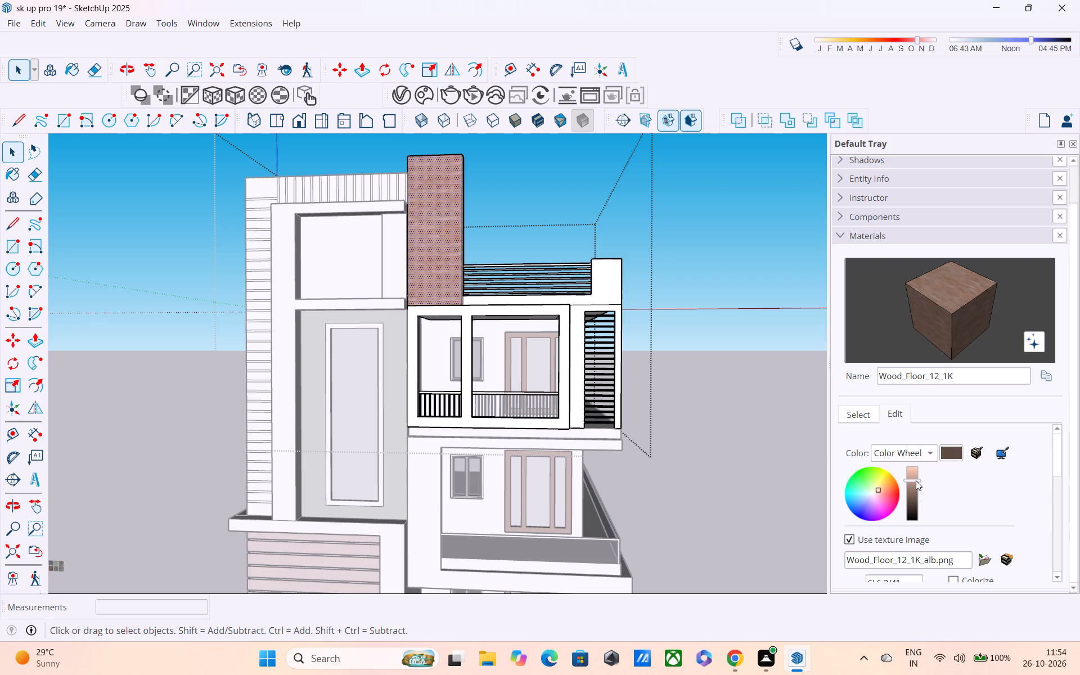
drag(916, 480, 915, 489)
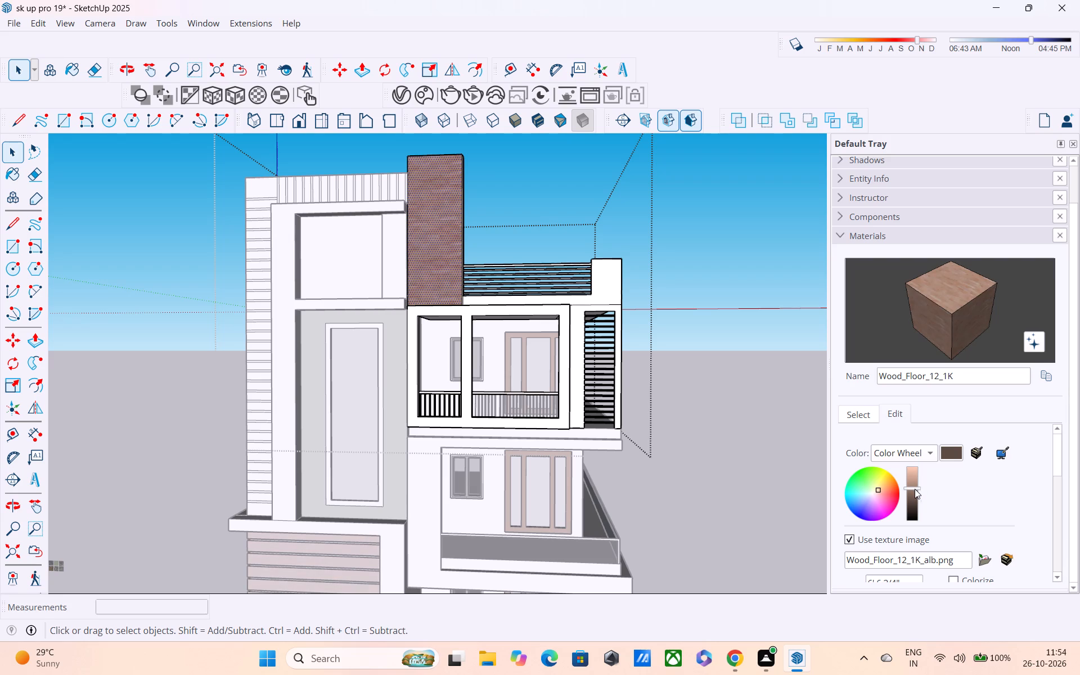
drag(915, 489, 913, 492)
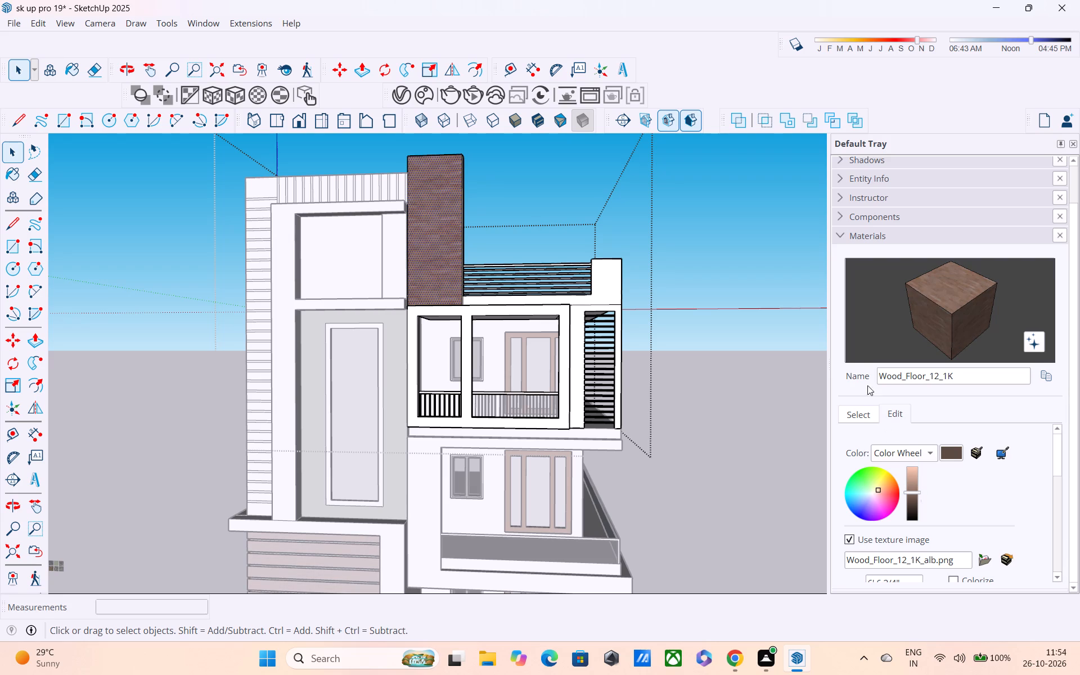
key(space)
click(785, 367)
Inside its group, paint the front edge of the slab below the top-floor balcony with Wood_Floor_12_1K.
middle_drag(732, 452, 737, 439)
scroll(738, 439, down, 2)
shift+middle_drag(738, 439, 738, 427)
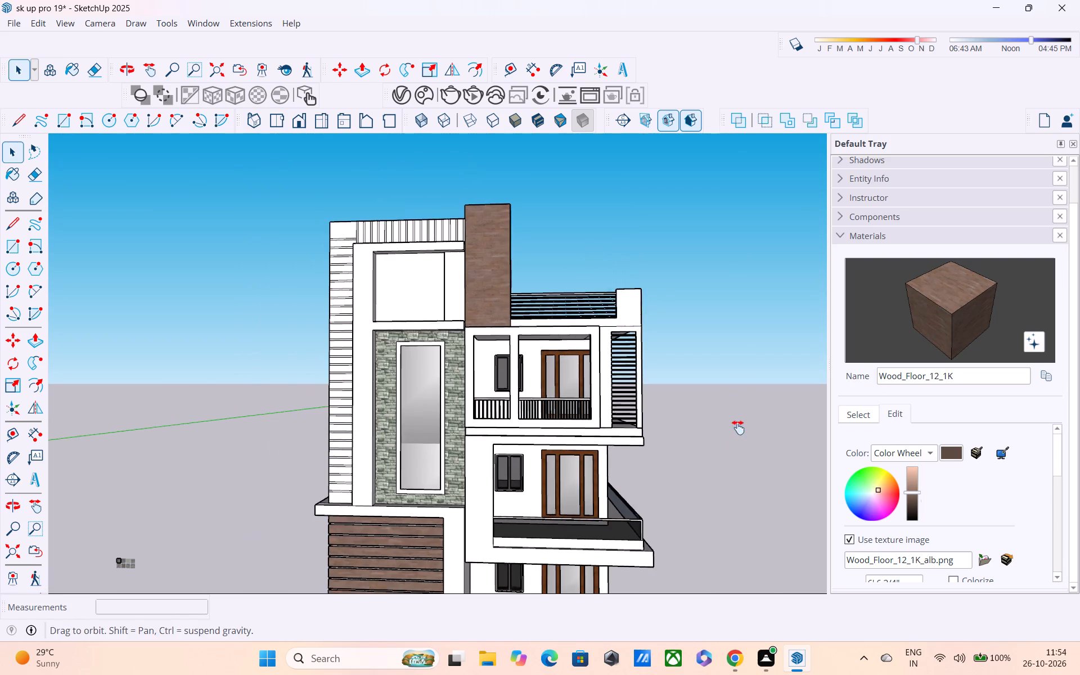
shift+middle_drag(738, 427, 739, 383)
scroll(745, 393, down, 2)
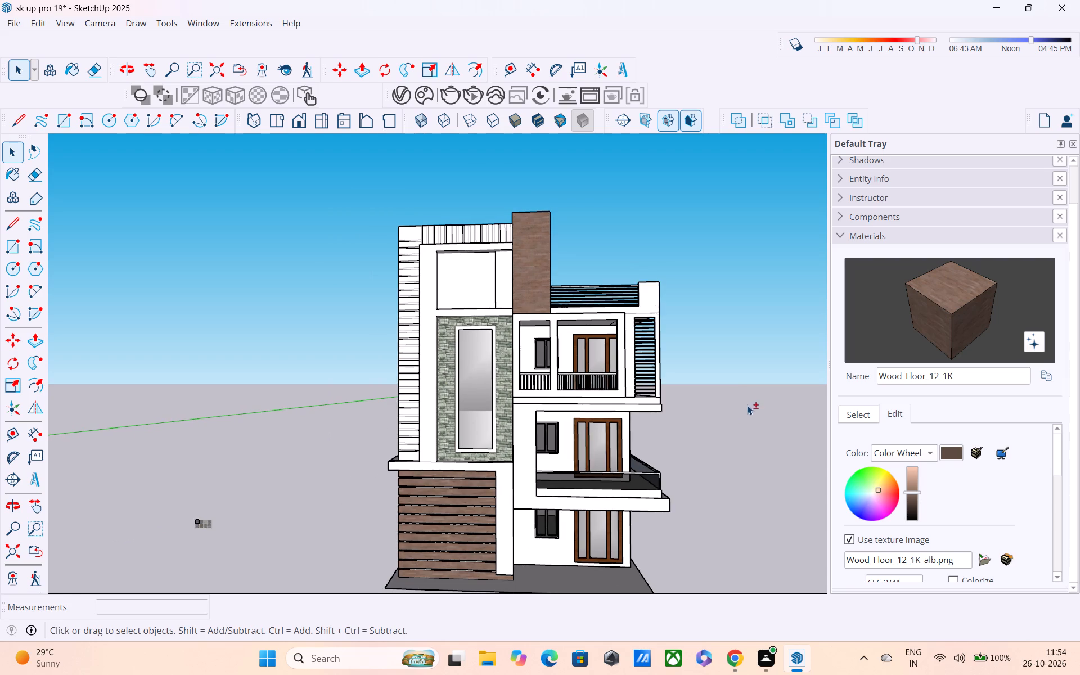
shift+middle_drag(743, 400, 728, 367)
scroll(647, 381, up, 5)
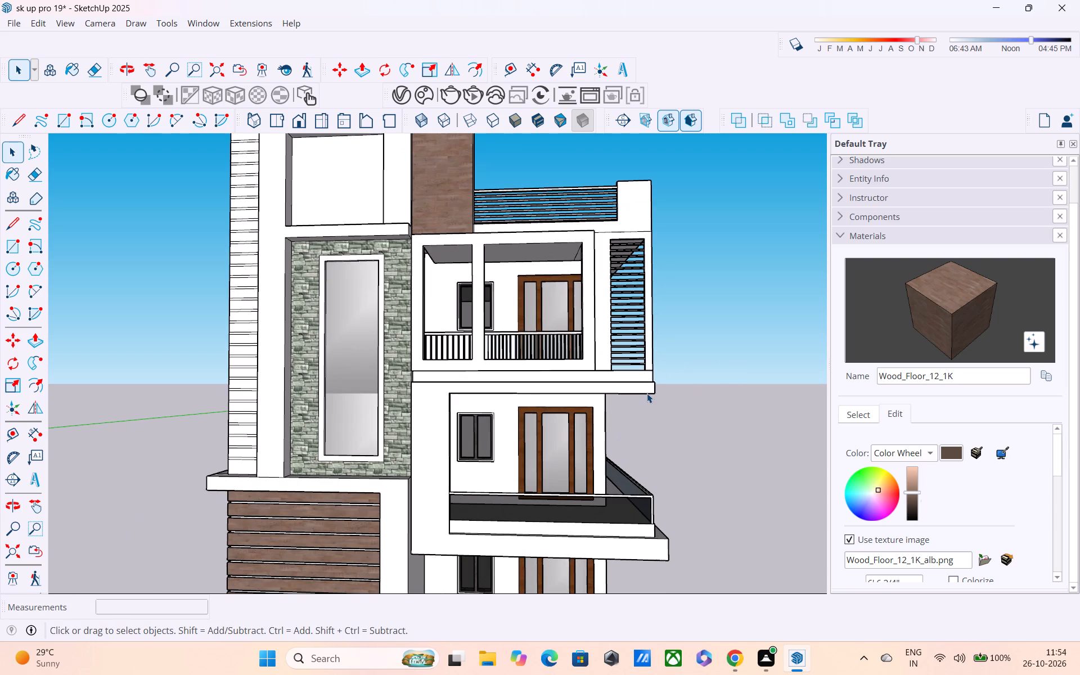
double_click(642, 370)
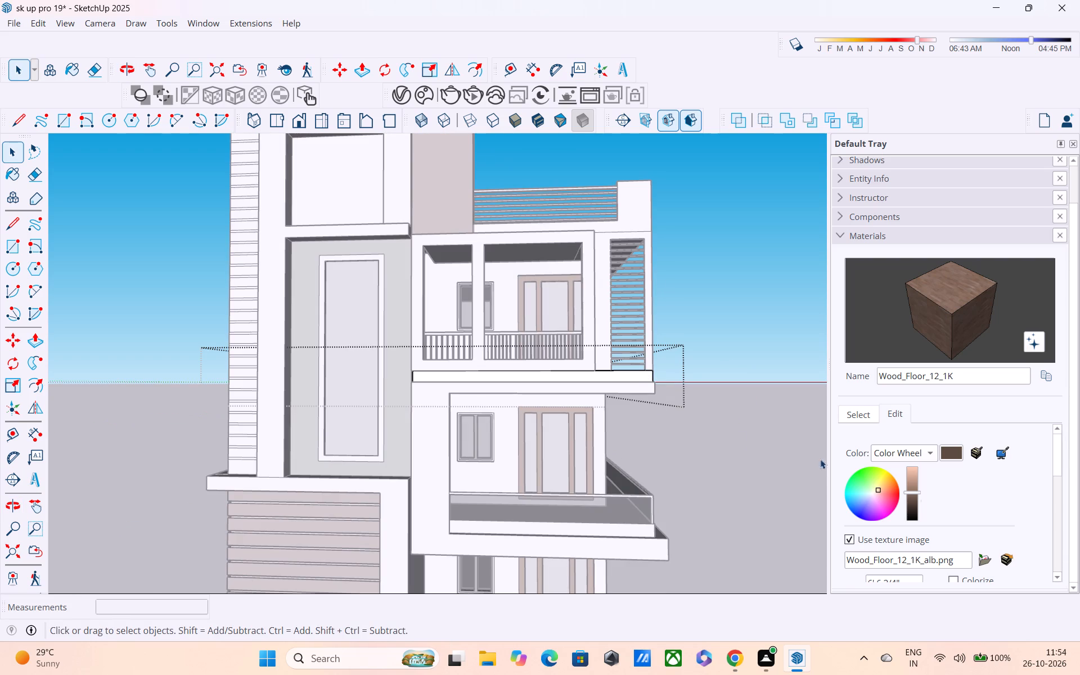
click(951, 308)
scroll(455, 375, up, 2)
click(456, 376)
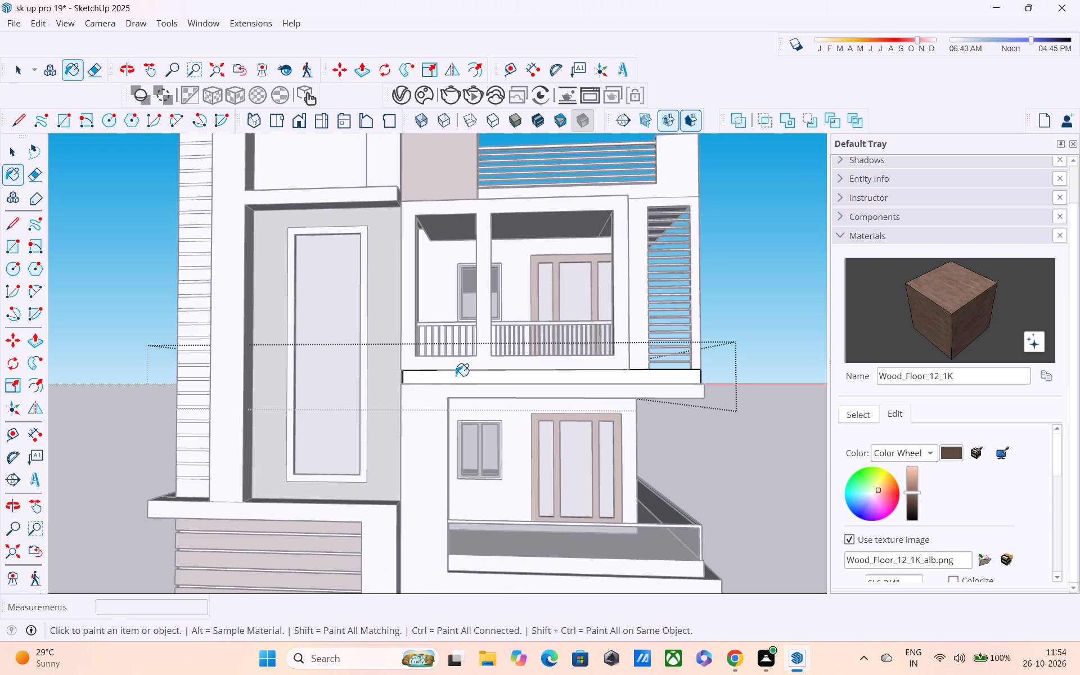
Inside the top-floor group, paint the front face of the two-opening balcony frame with Wood_Planks_01_1K.
middle_drag(530, 395, 100, 493)
scroll(265, 491, down, 1)
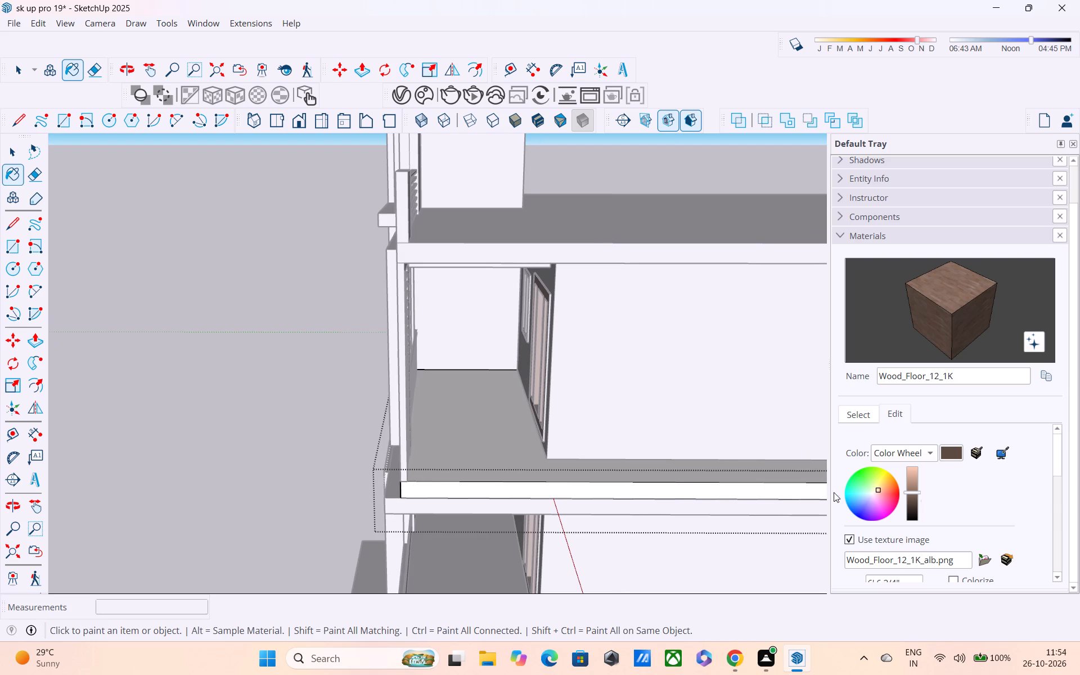
click(868, 412)
click(854, 516)
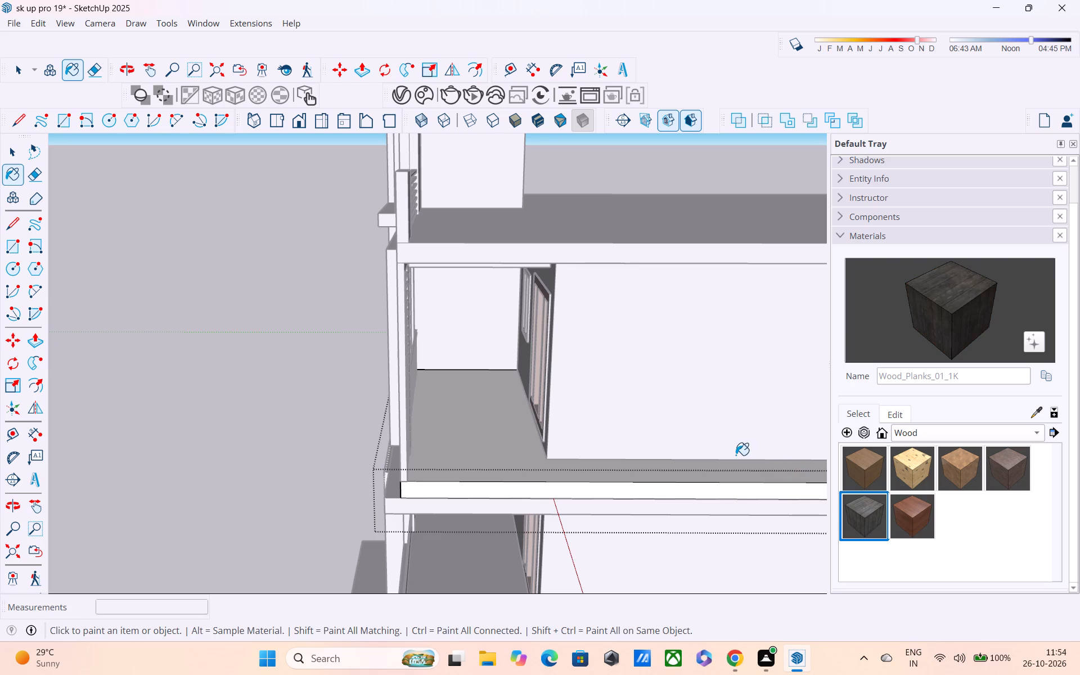
middle_drag(736, 455, 931, 454)
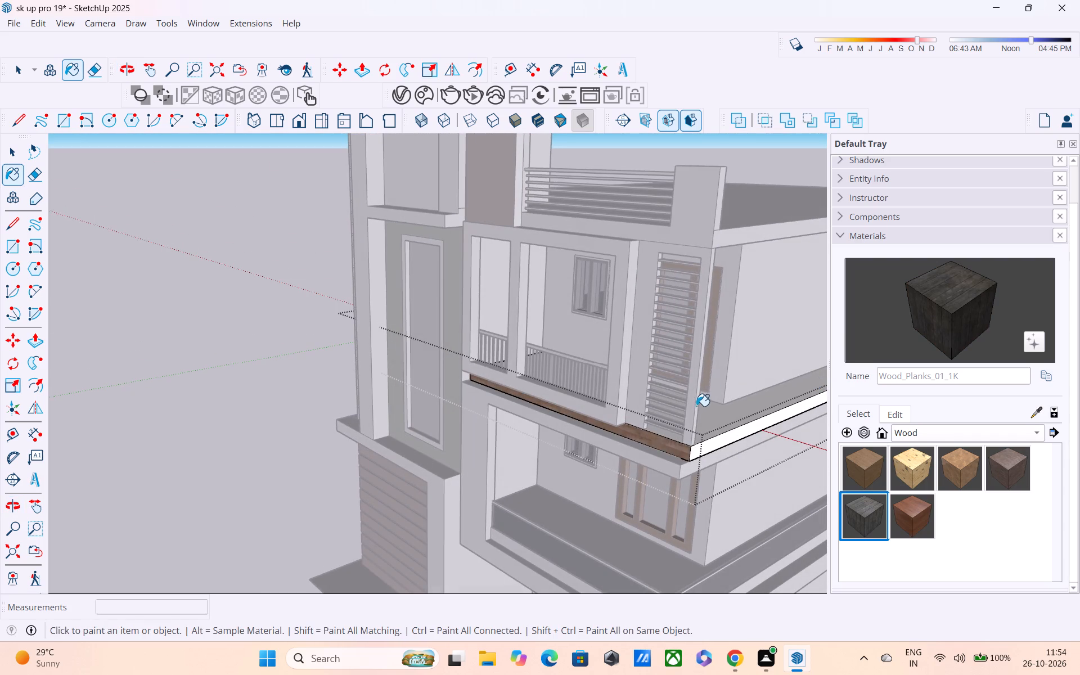
key(space)
triple_click(559, 457)
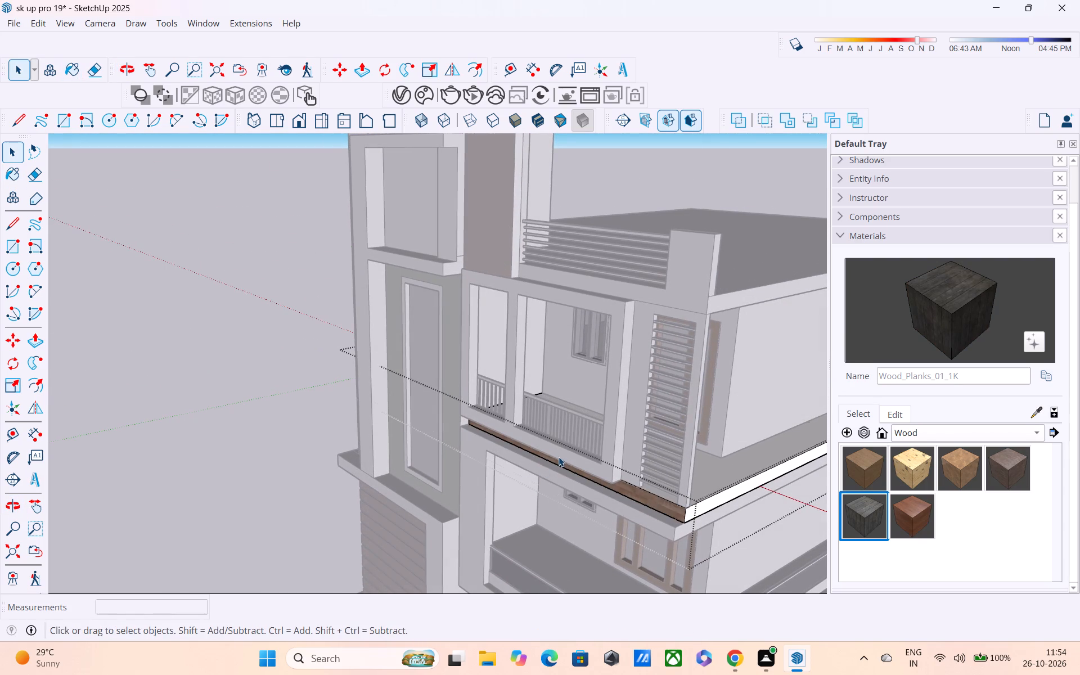
double_click(559, 457)
click(797, 430)
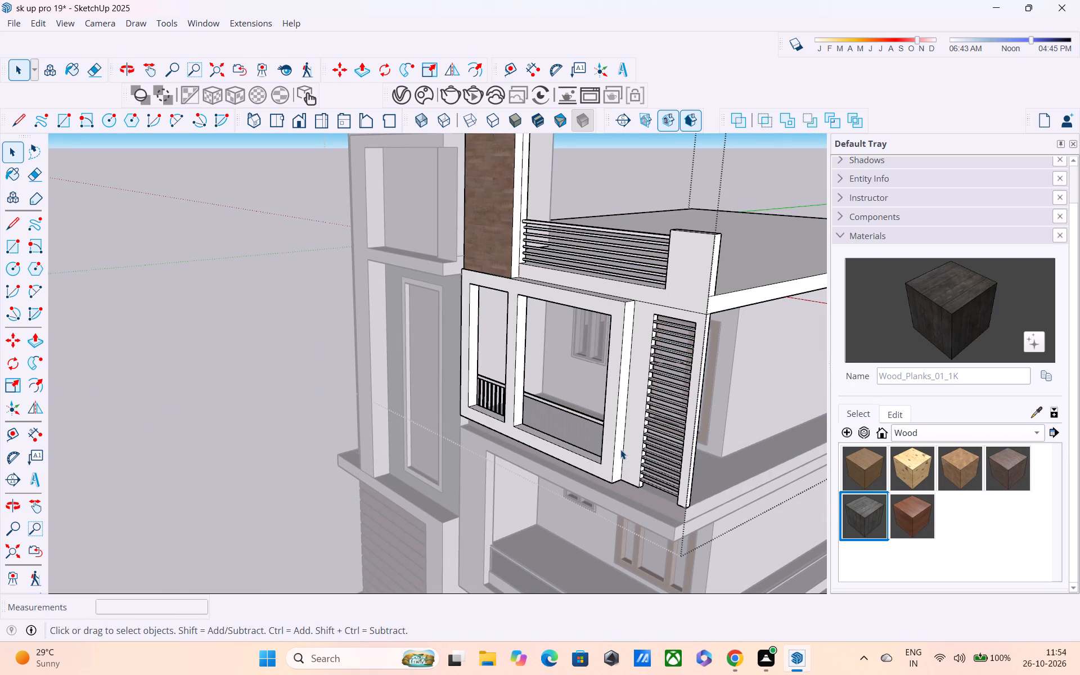
double_click(620, 449)
triple_click(612, 442)
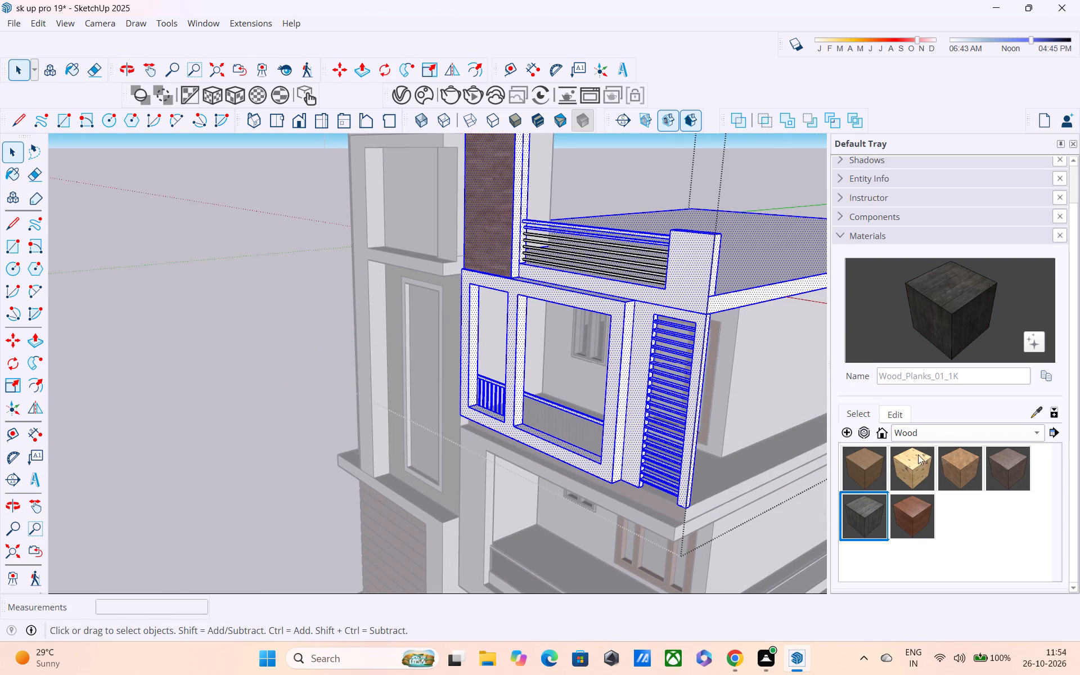
click(782, 405)
click(954, 305)
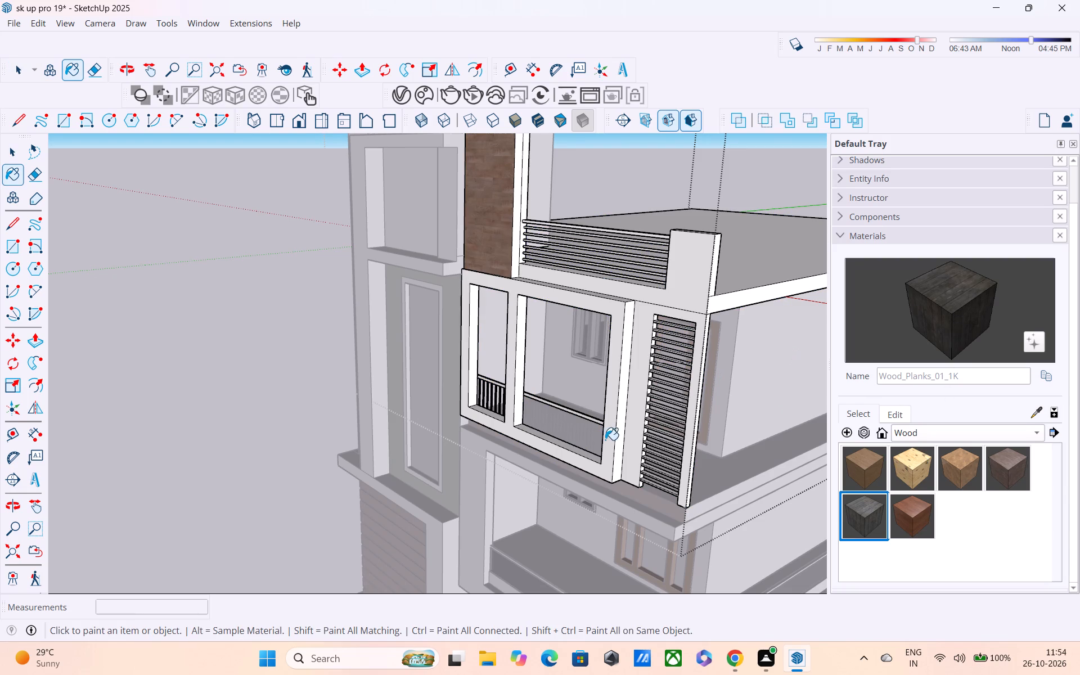
click(607, 434)
Paint the tower-side inner faces and the sills of both balcony frame openings with Wood_Planks_01_1K.
middle_drag(628, 440, 687, 427)
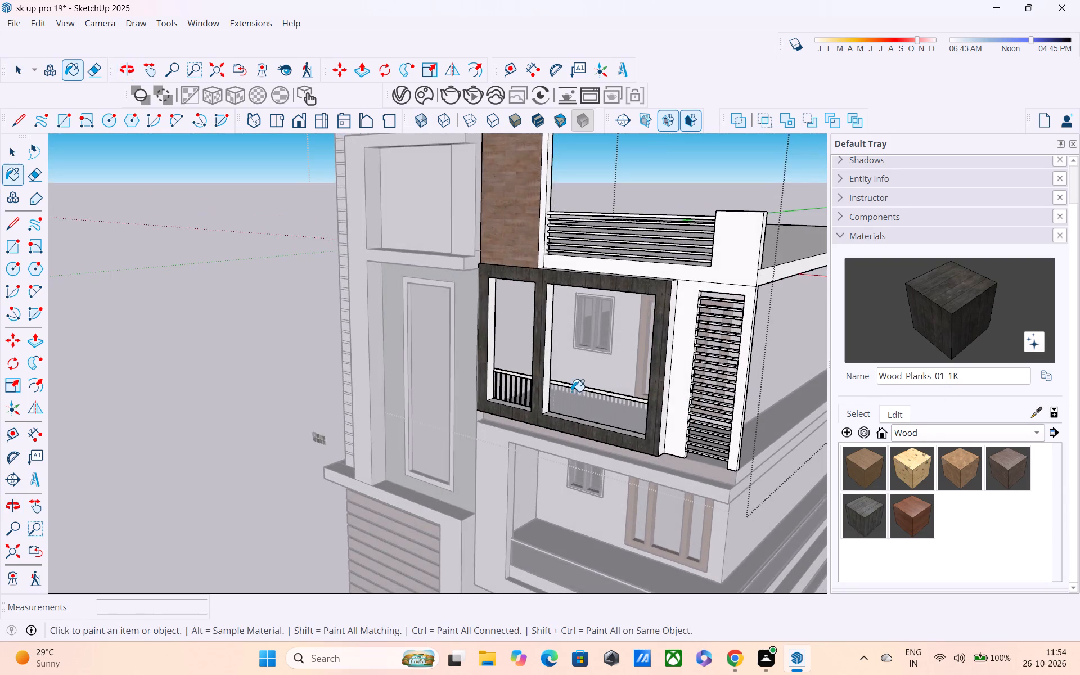
scroll(571, 391, up, 2)
middle_drag(563, 385, 462, 394)
scroll(451, 380, up, 3)
click(444, 343)
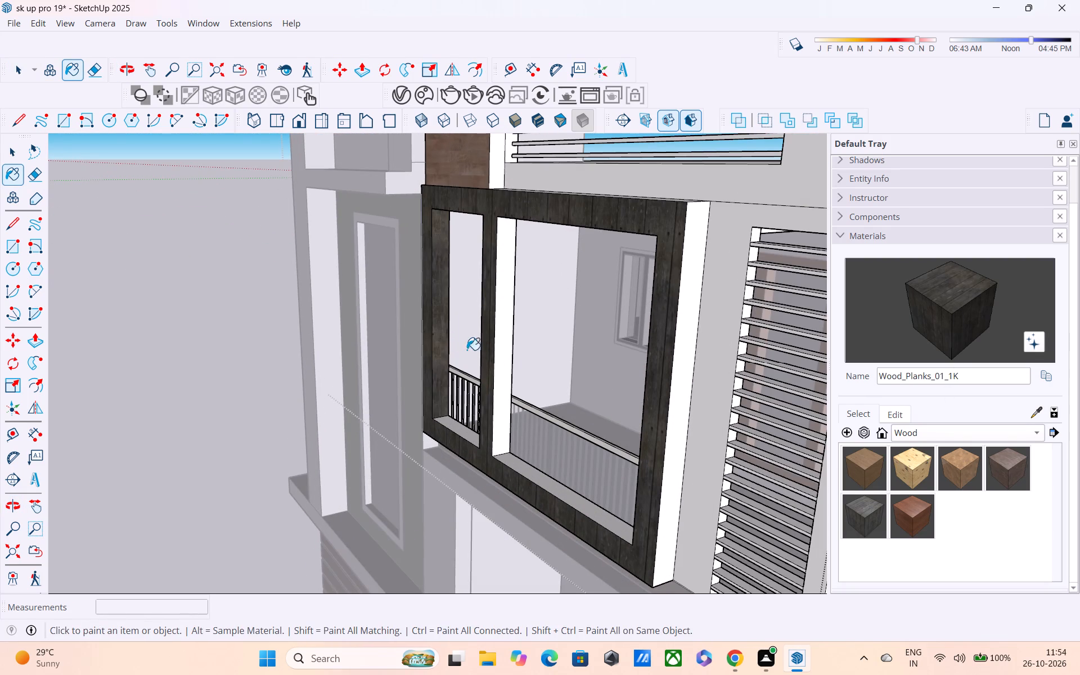
click(501, 350)
click(457, 430)
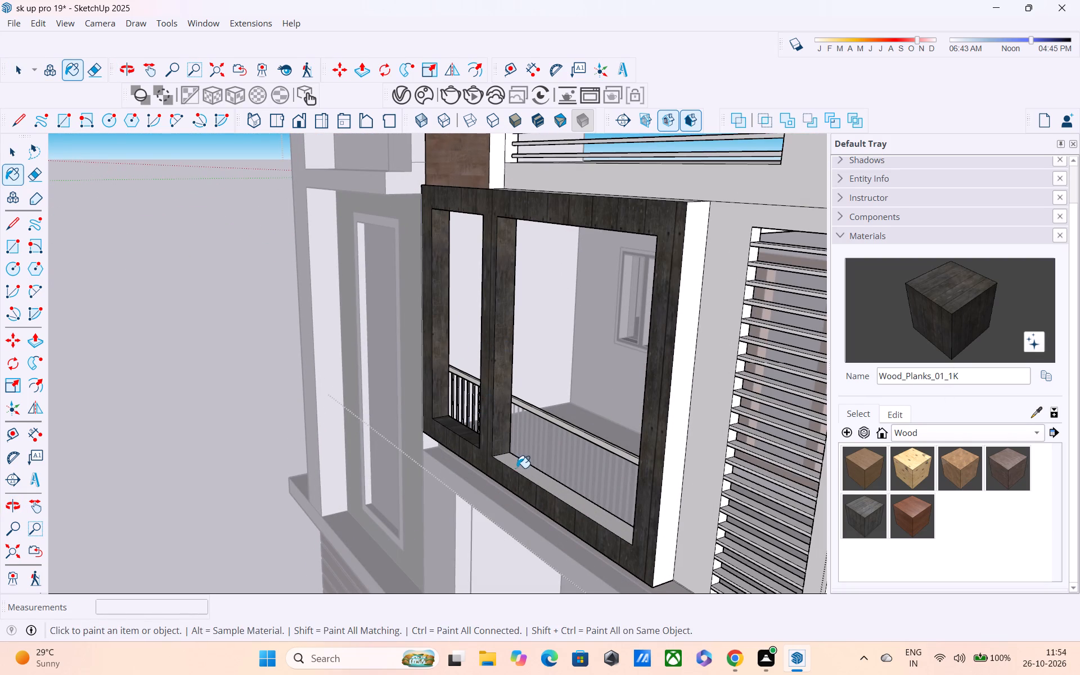
click(517, 468)
Paint the opposite inner side faces of both balcony frame openings, away from the tower, with Wood_Planks_01_1K.
middle_drag(578, 468, 865, 478)
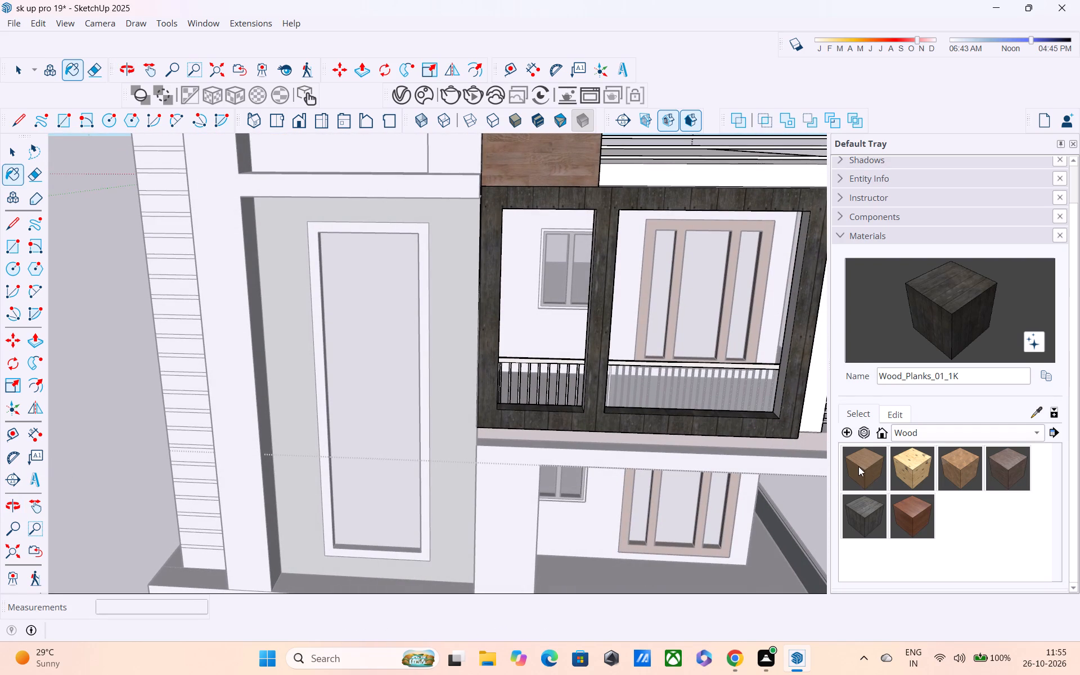
shift+scroll(858, 475, up, 1)
shift+middle_drag(858, 475, 751, 475)
scroll(751, 475, down, 1)
middle_drag(756, 455, 458, 469)
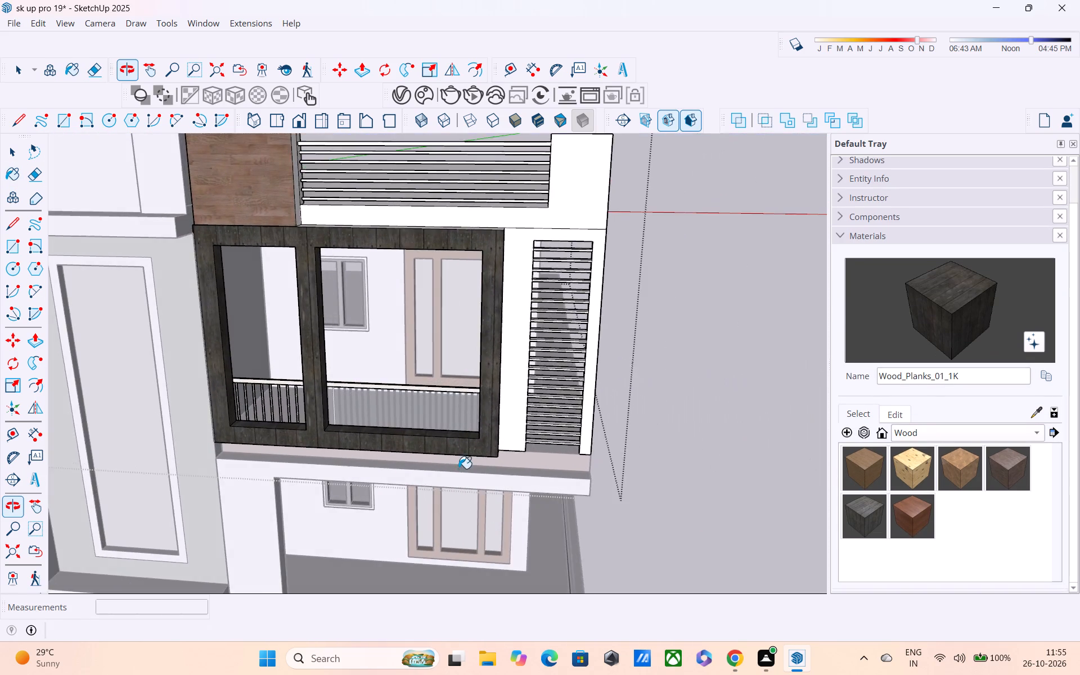
middle_drag(458, 469, 746, 425)
click(512, 339)
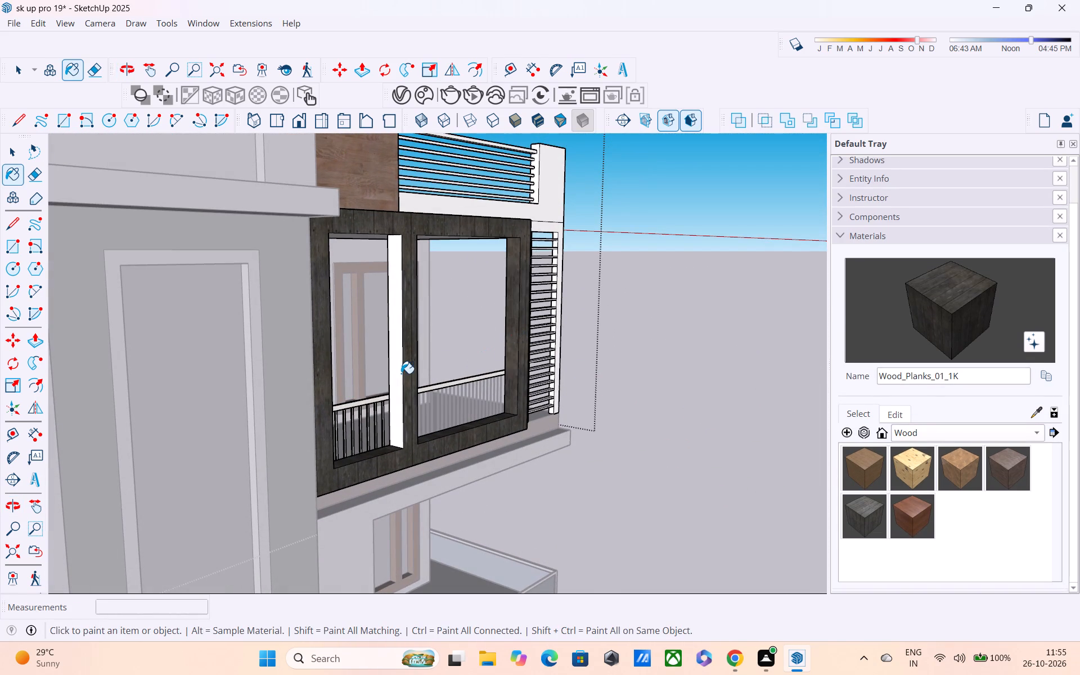
click(401, 373)
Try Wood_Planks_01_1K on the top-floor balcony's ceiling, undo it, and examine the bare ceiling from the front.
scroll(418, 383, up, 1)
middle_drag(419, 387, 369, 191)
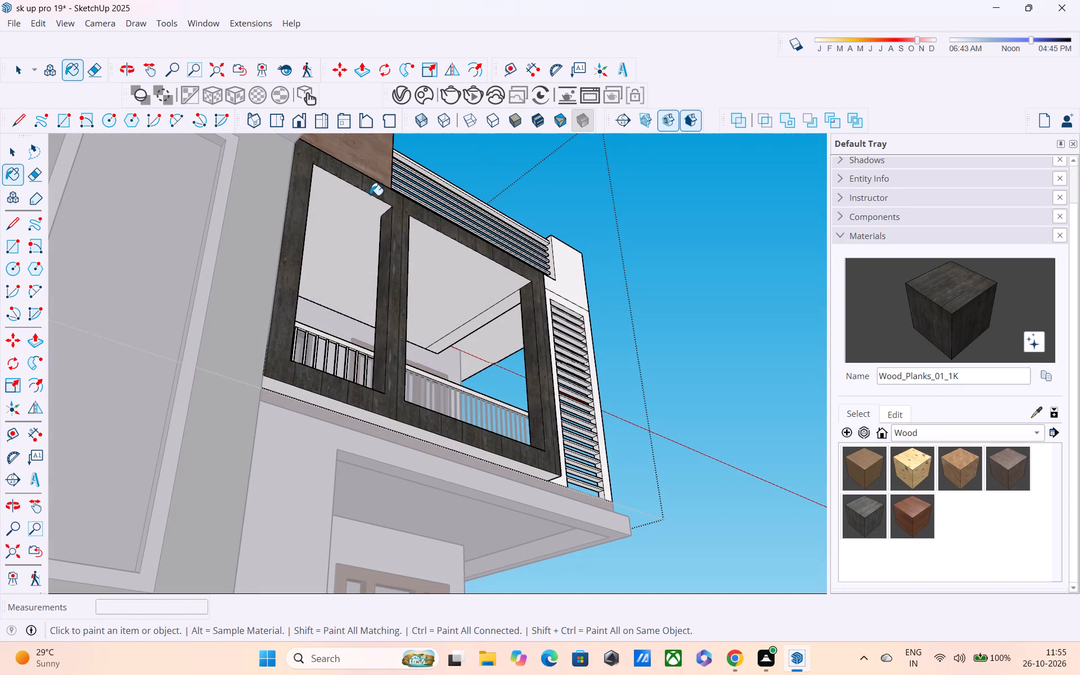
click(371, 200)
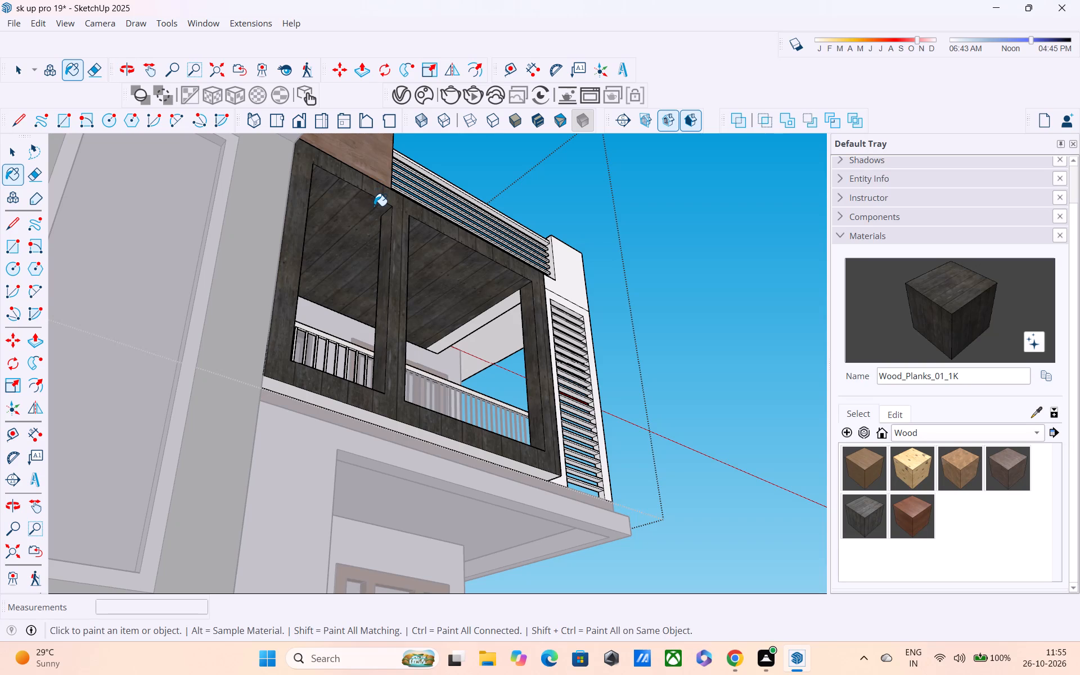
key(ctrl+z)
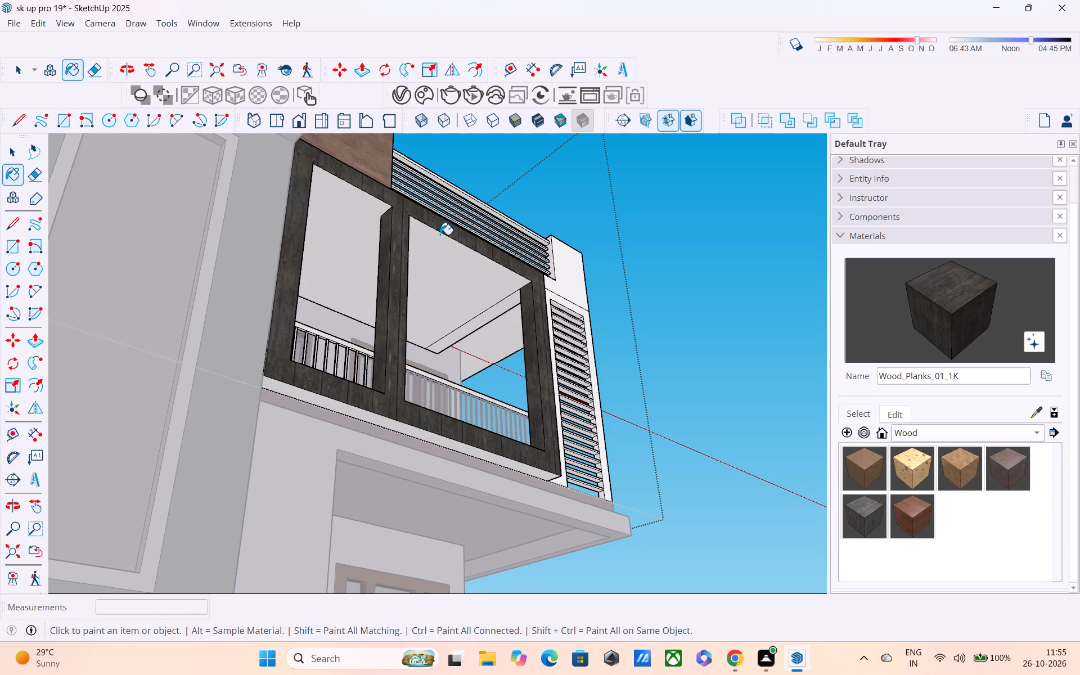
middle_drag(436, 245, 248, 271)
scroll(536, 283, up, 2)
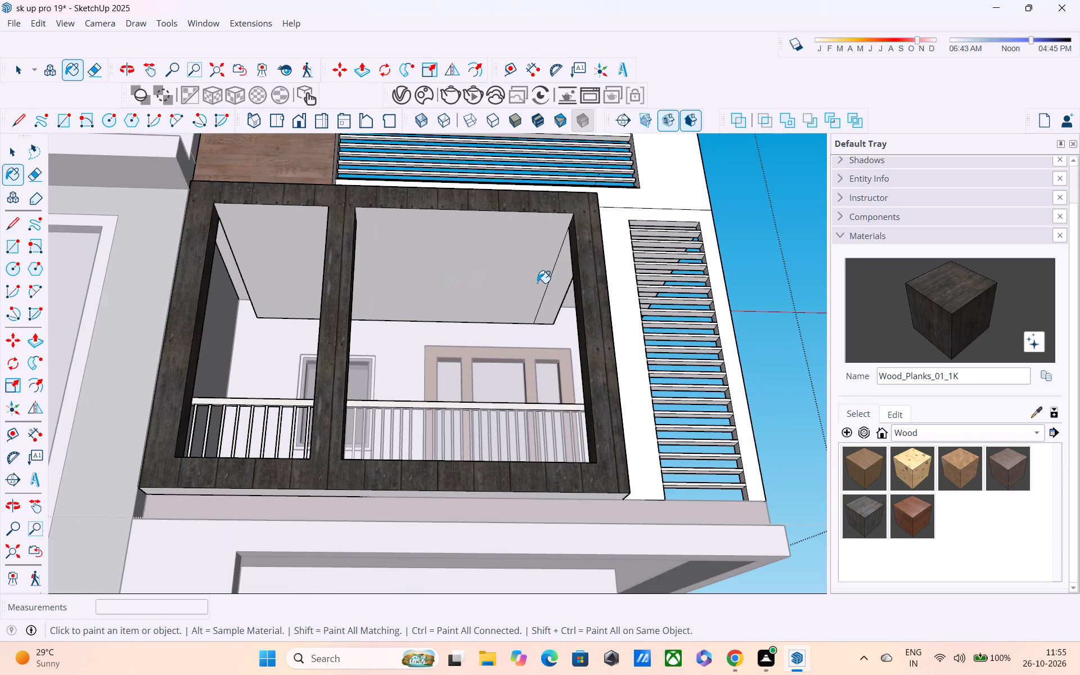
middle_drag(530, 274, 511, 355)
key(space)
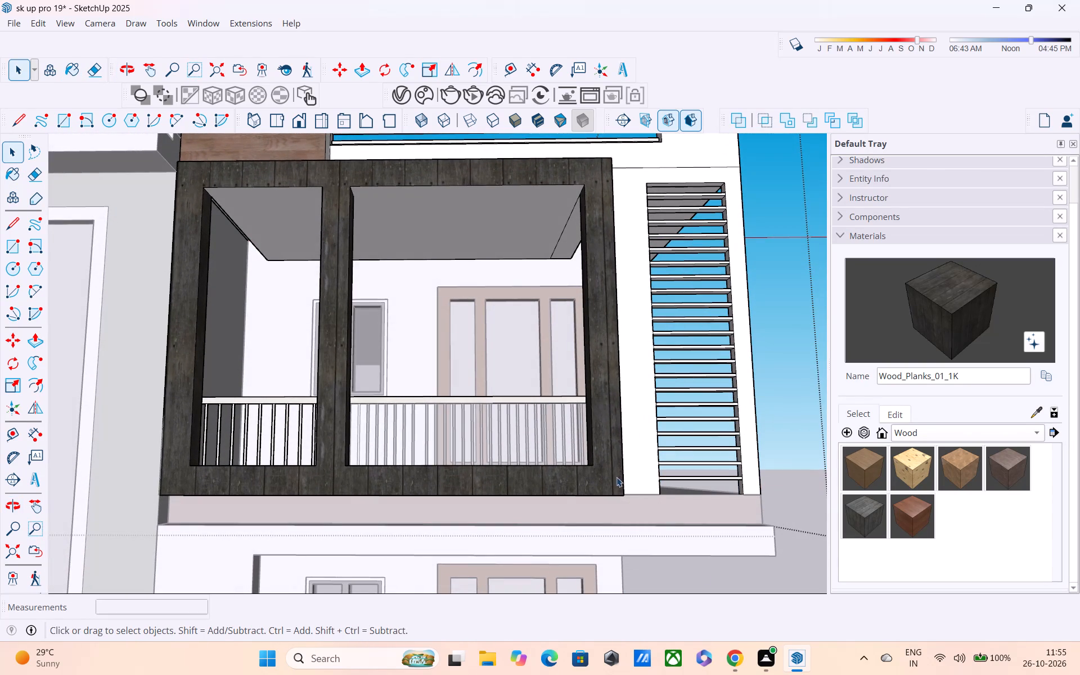
Switch to 3D Warehouse in Chrome, search the models for "seiling", and look through the results for a balcony ceiling finish.
click(717, 590)
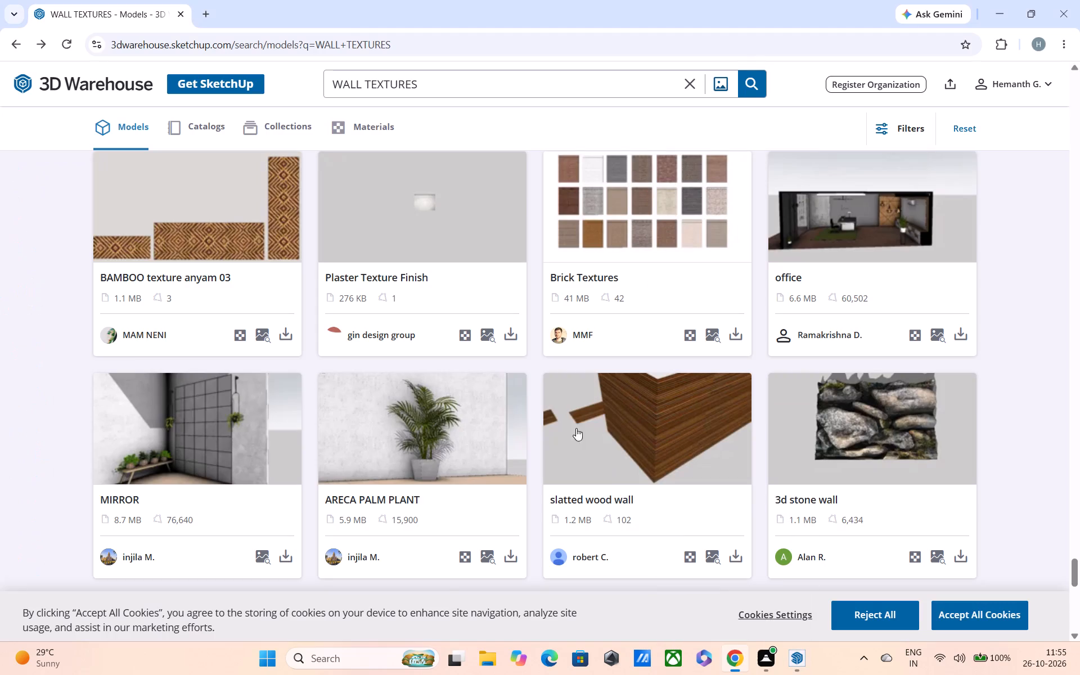
click(515, 87)
key(BackSpace)
key(BackSpace)
key(BackSpace)
key(BackSpace)
key(BackSpace)
key(BackSpace)
key(BackSpace)
key(BackSpace)
key(BackSpace)
key(BackSpace)
key(BackSpace)
key(BackSpace)
key(BackSpace)
key(BackSpace)
key(BackSpace)
key(BackSpace)
key(BackSpace)
key(BackSpace)
key(BackSpace)
key(BackSpace)
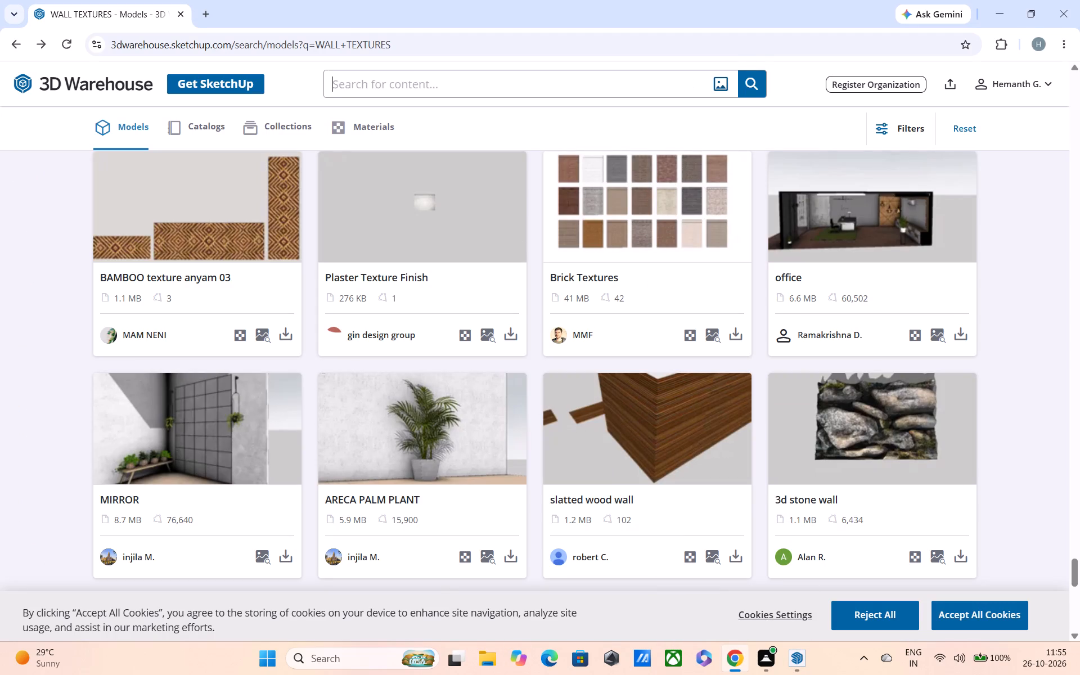
key(s)
text(eiling)
key(space)
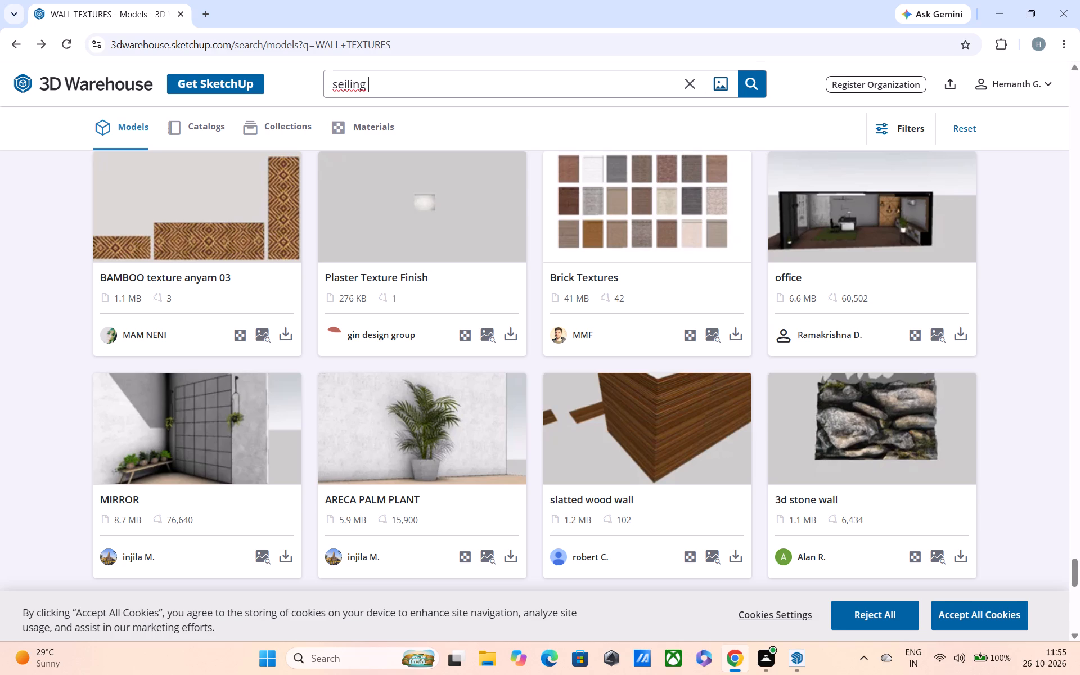
key(Return)
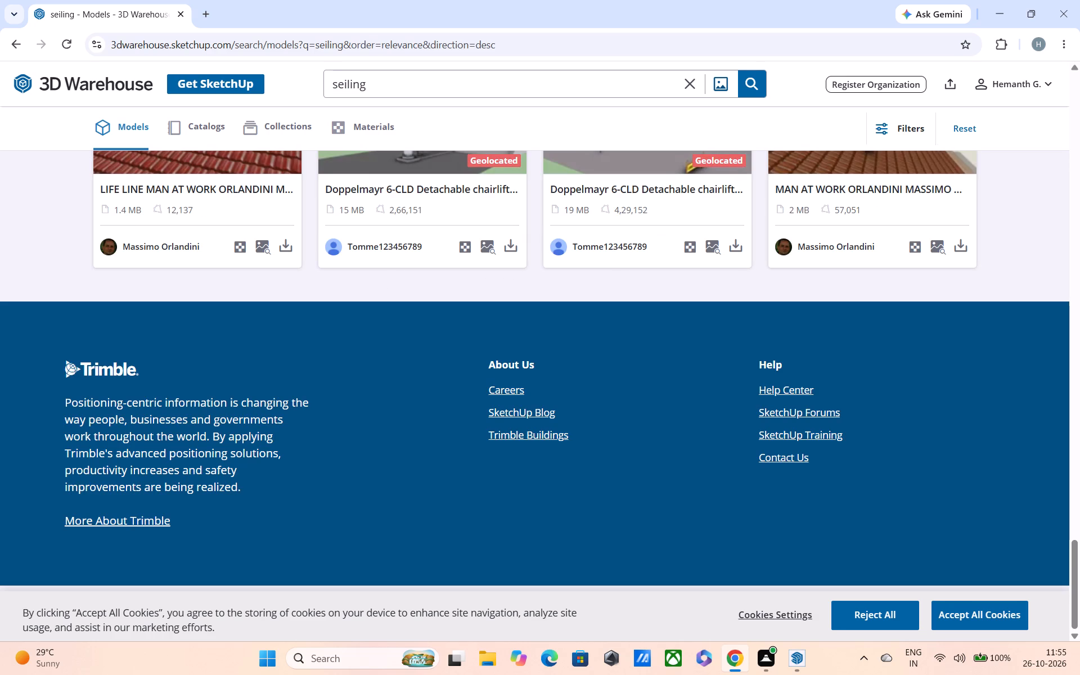
scroll(534, 169, up, 3)
scroll(508, 365, up, 2)
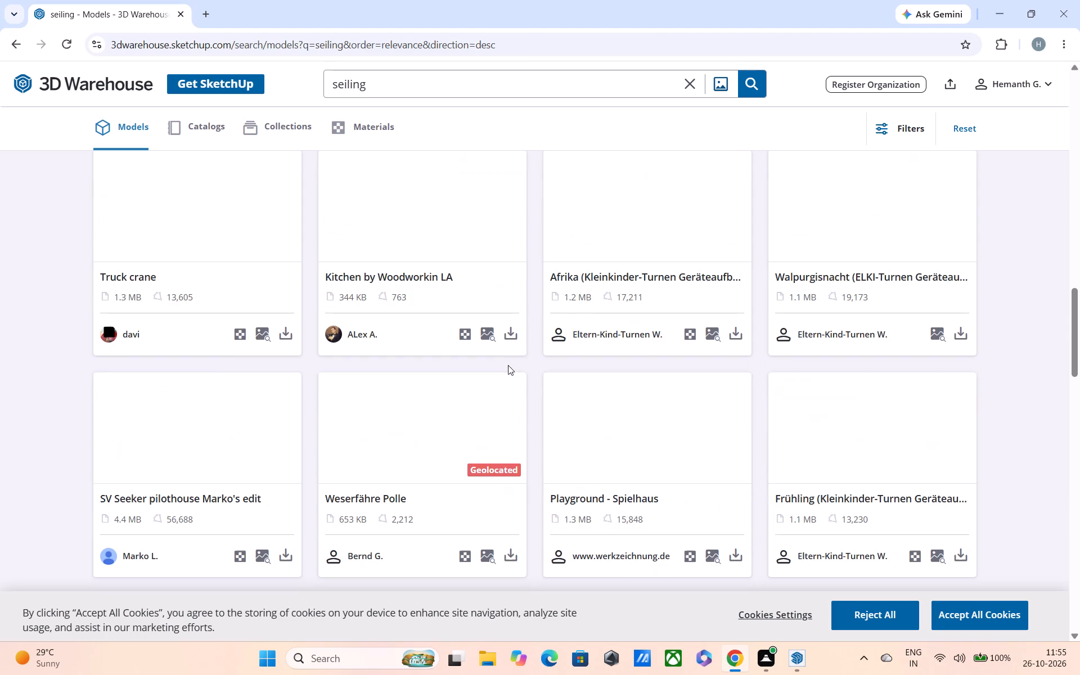
scroll(505, 367, up, 2)
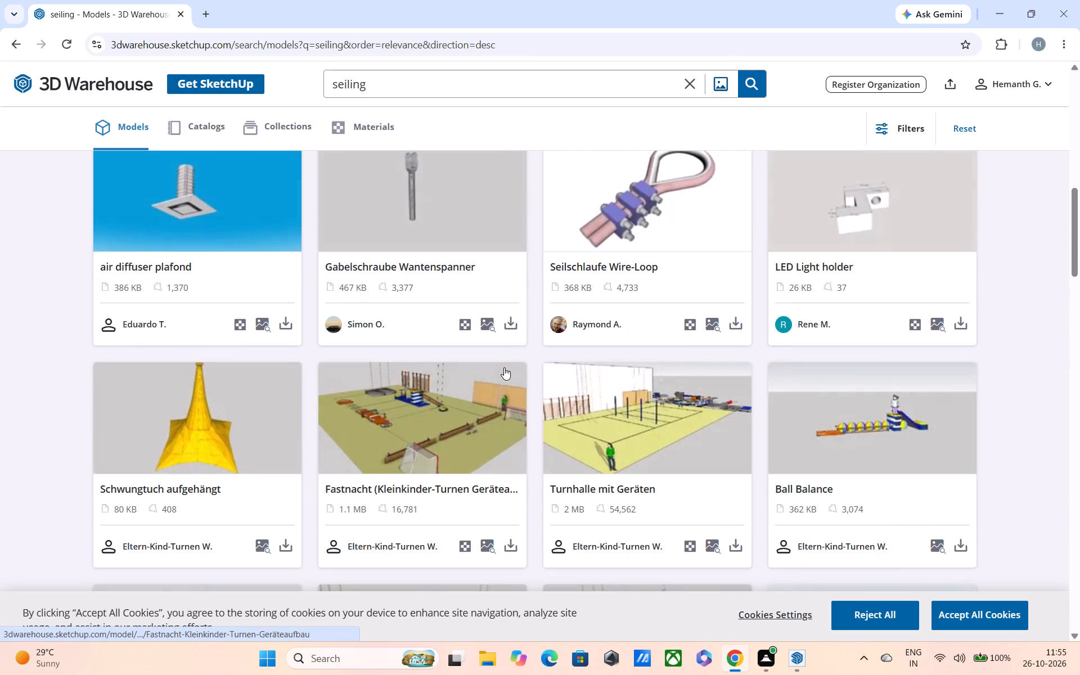
scroll(504, 367, up, 1)
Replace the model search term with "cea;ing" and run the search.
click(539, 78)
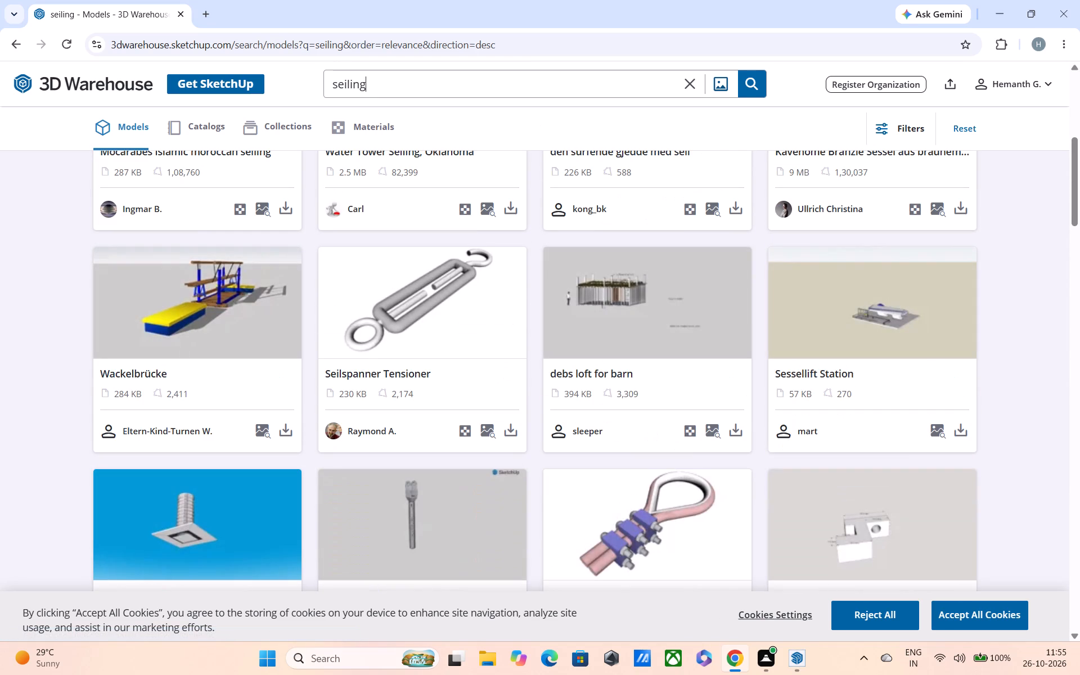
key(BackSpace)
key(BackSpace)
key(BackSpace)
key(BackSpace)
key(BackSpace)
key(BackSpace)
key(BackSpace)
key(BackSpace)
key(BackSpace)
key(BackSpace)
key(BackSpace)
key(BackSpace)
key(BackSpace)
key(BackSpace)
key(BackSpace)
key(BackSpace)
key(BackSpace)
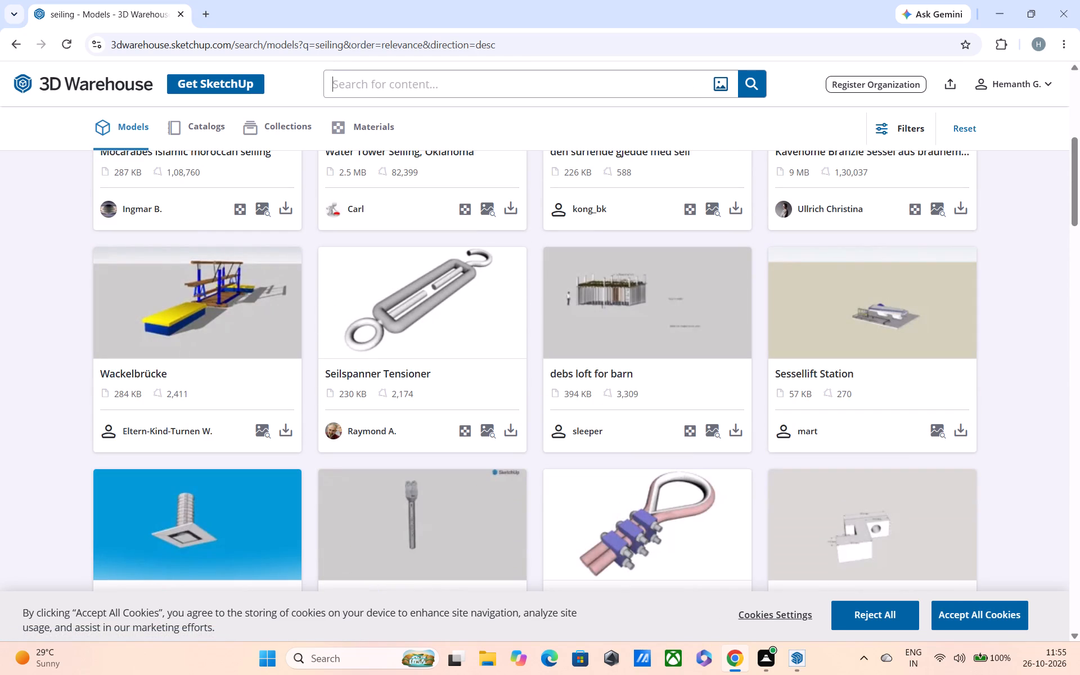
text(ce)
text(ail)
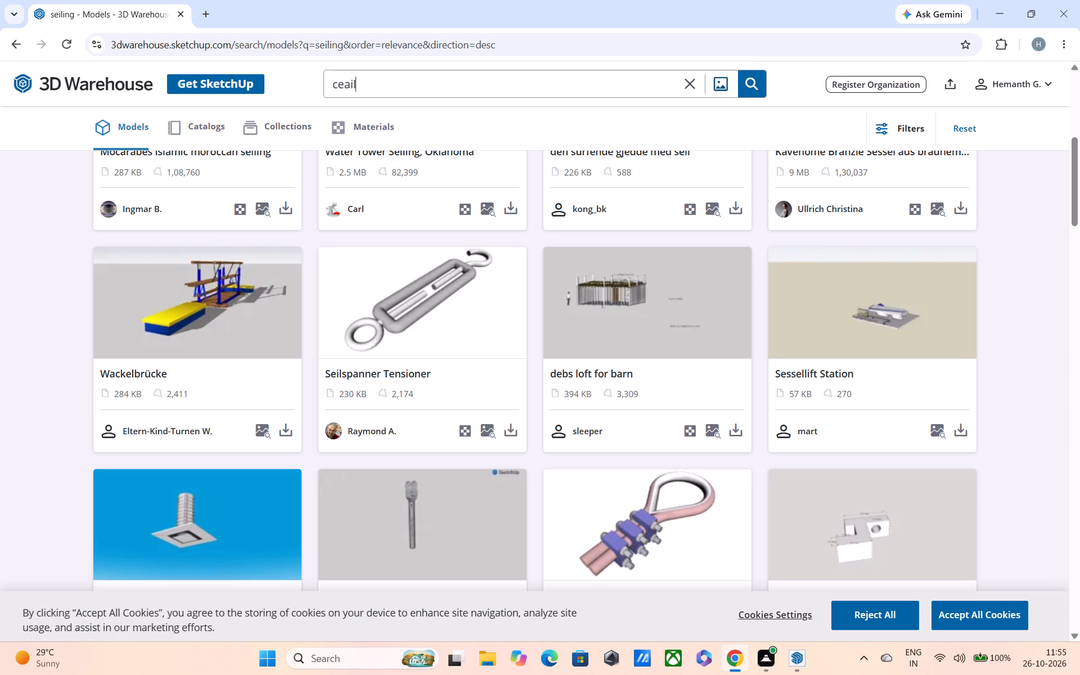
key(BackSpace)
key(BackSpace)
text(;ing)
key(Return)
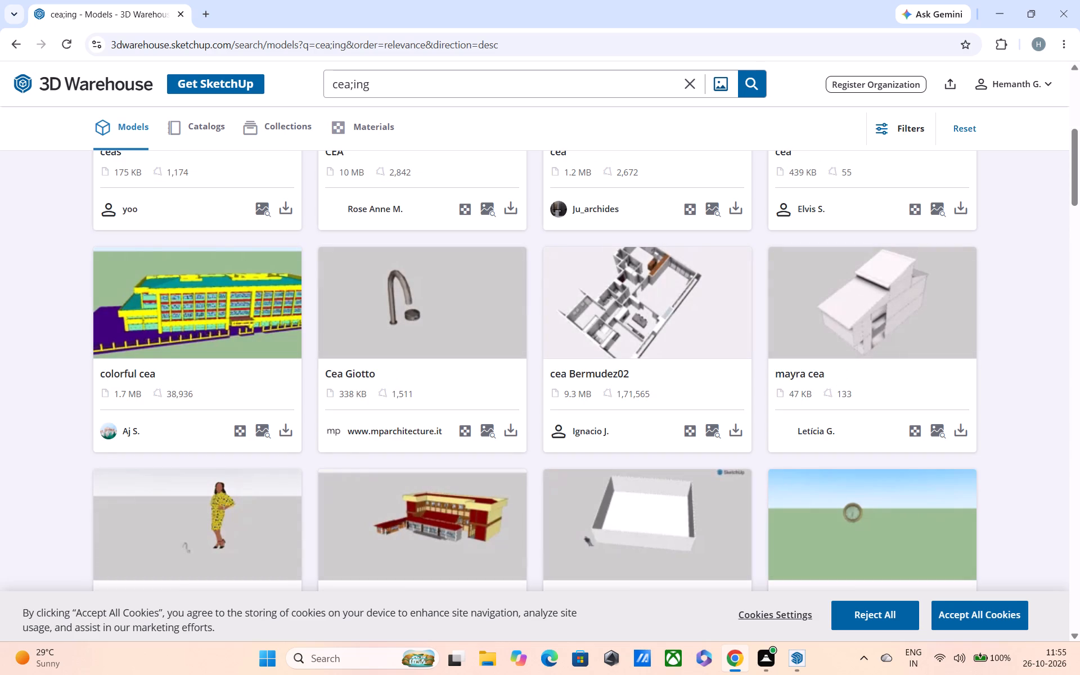
Correct the search term to "cealing" and search the 3D Warehouse models again.
key(BackSpace)
key(BackSpace)
key(BackSpace)
click(521, 70)
key(BackSpace)
key(BackSpace)
key(BackSpace)
key(BackSpace)
key(l)
text(ing)
key(Return)
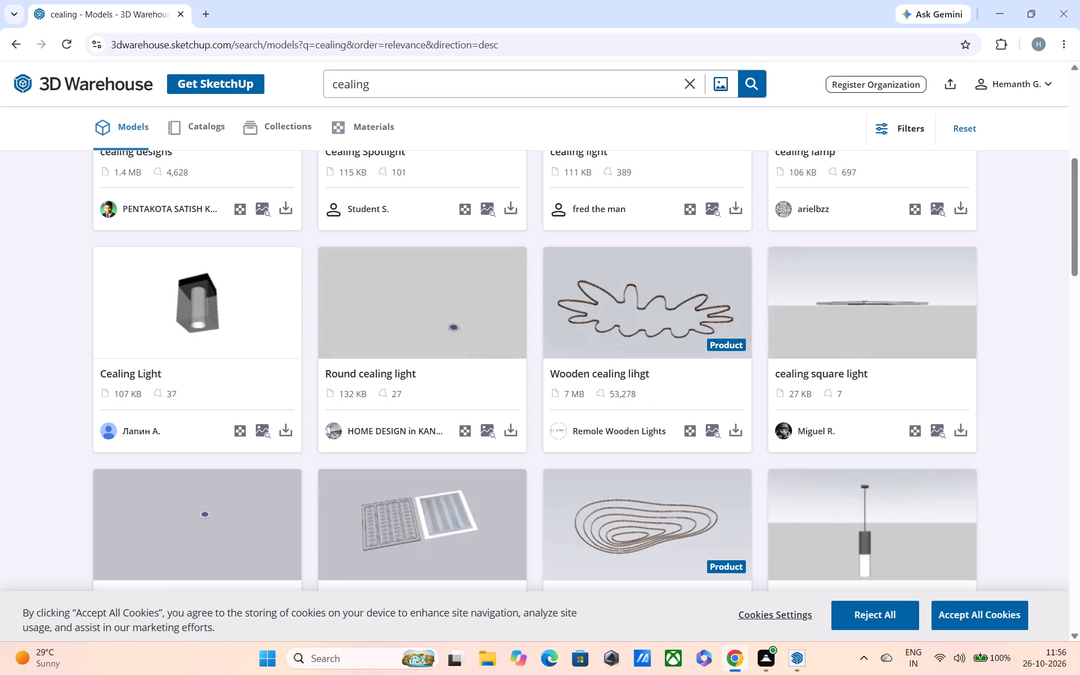
Browse the "cealing" model results for a ceiling design or ceiling light suited to the balcony.
scroll(382, 516, up, 3)
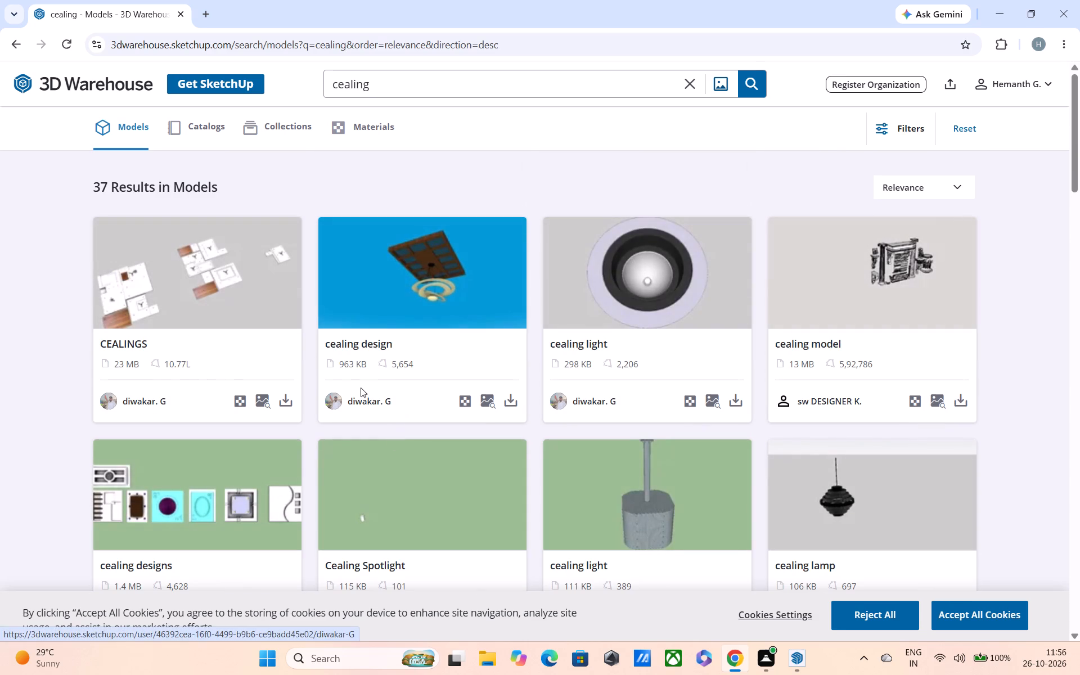
scroll(306, 382, up, 2)
scroll(304, 382, down, 2)
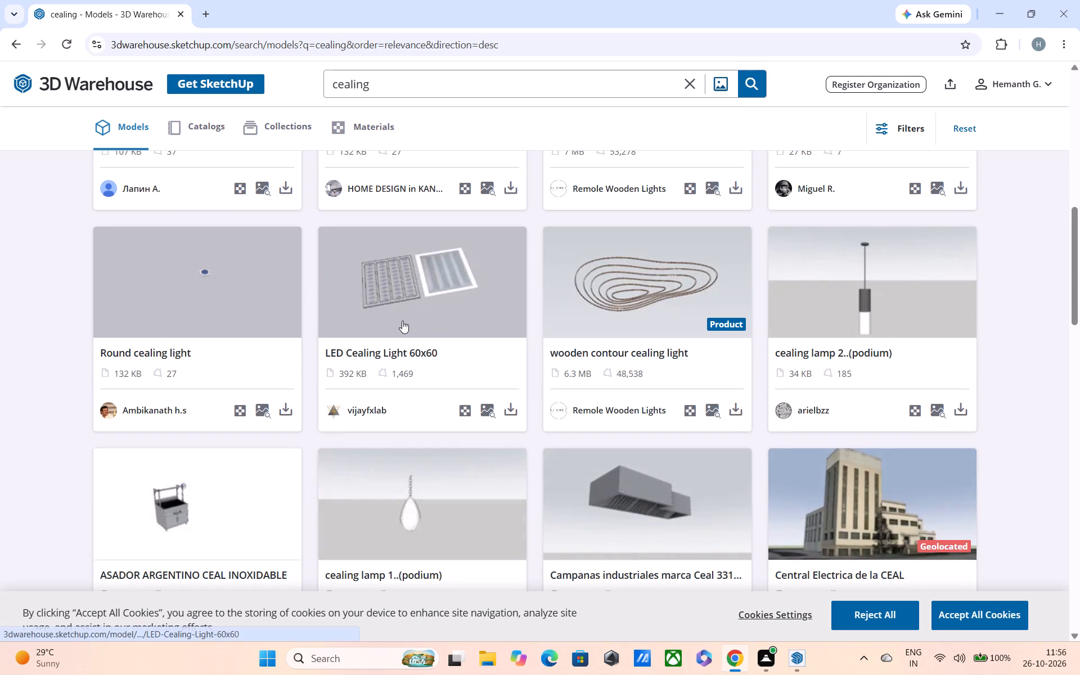
scroll(467, 258, down, 3)
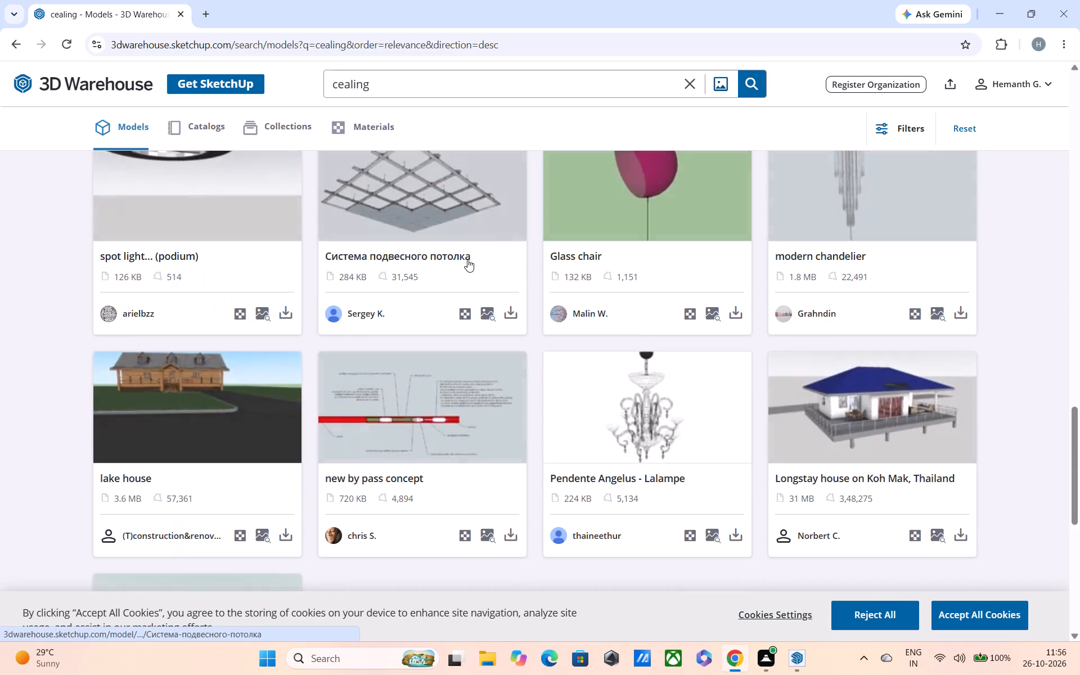
scroll(467, 259, up, 2)
scroll(467, 259, down, 2)
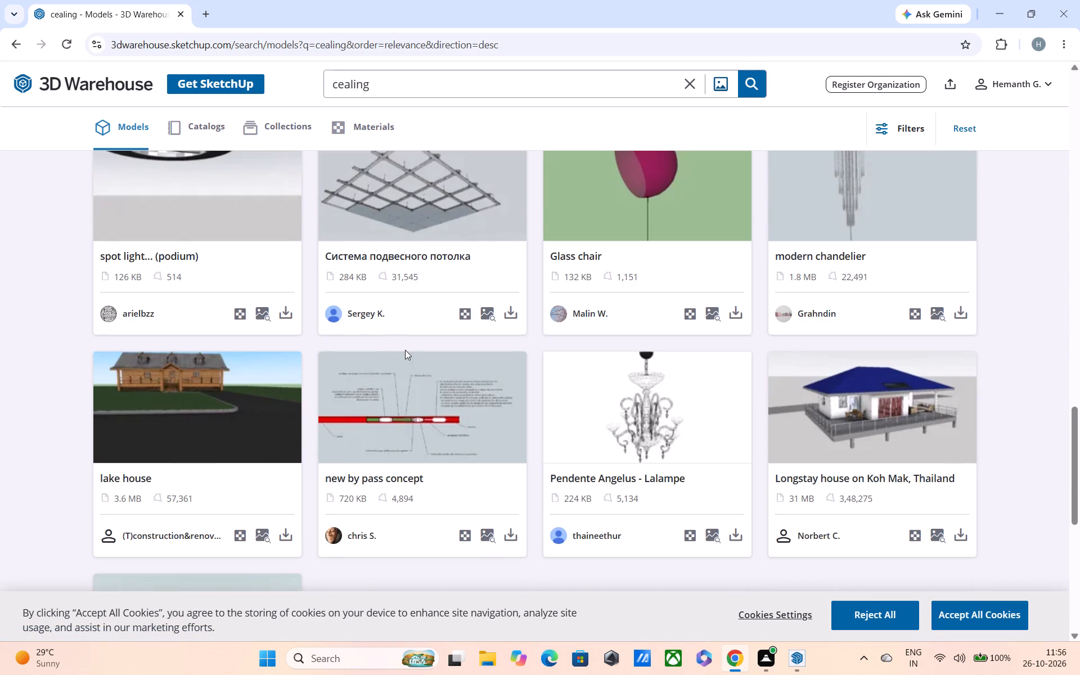
scroll(406, 350, down, 1)
scroll(258, 248, up, 2)
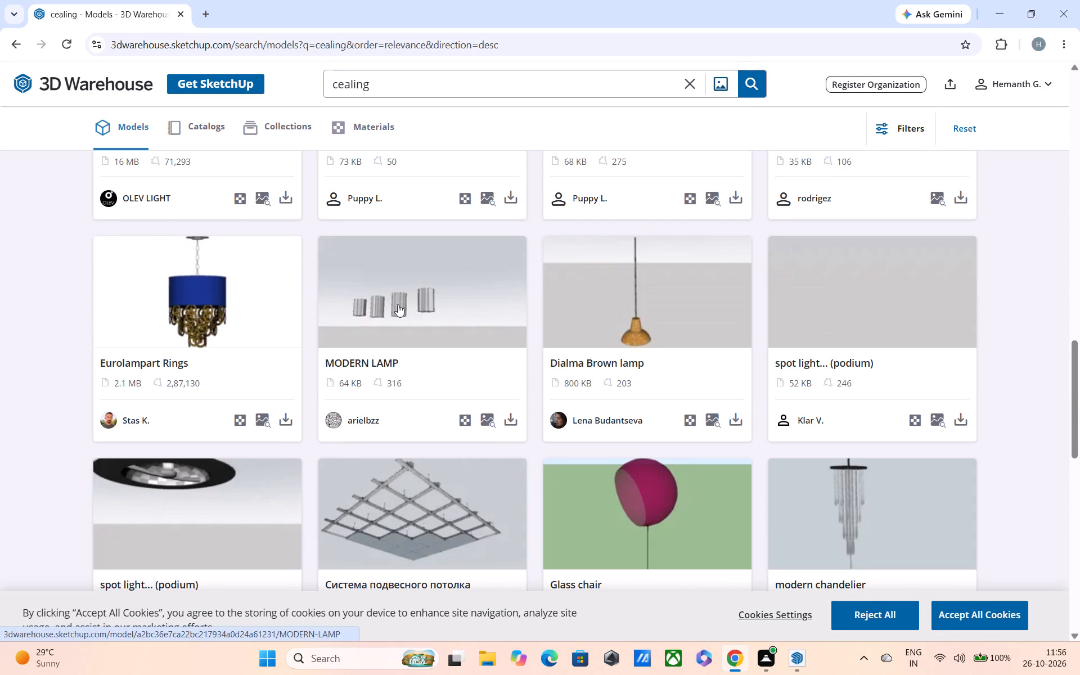
scroll(429, 309, up, 2)
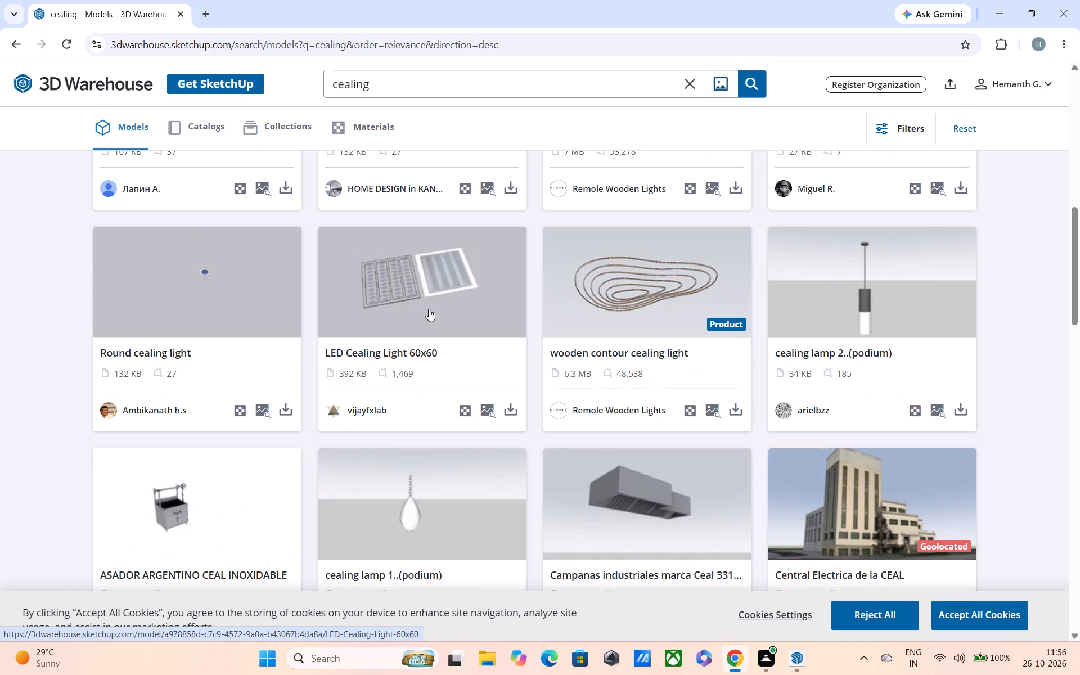
scroll(429, 309, down, 2)
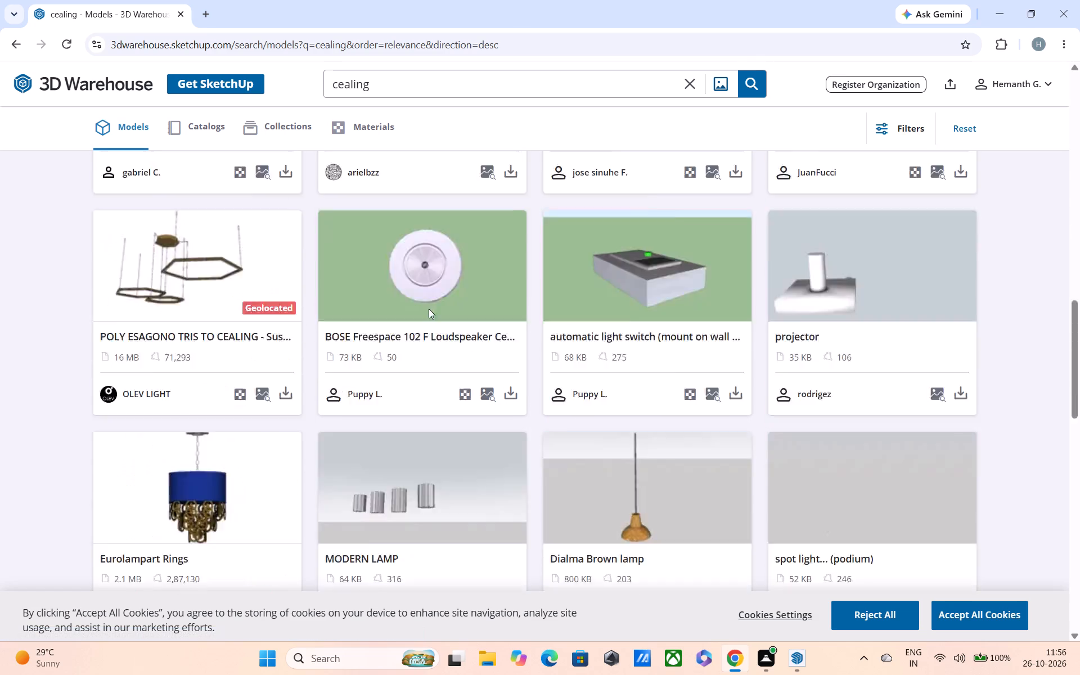
scroll(429, 309, up, 4)
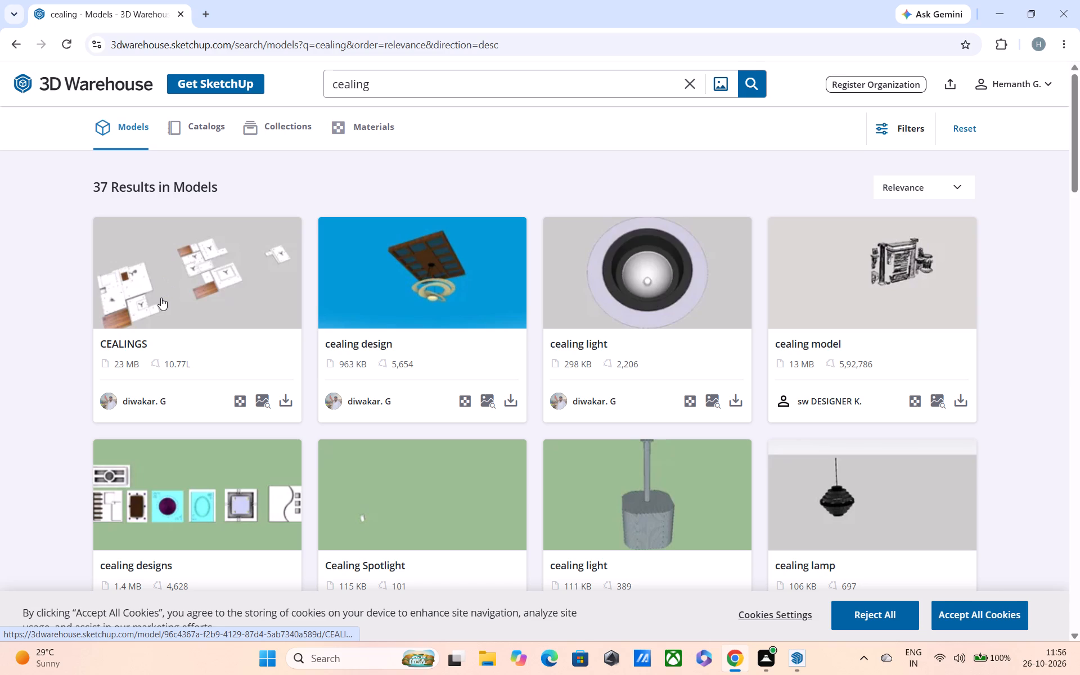
scroll(379, 295, down, 1)
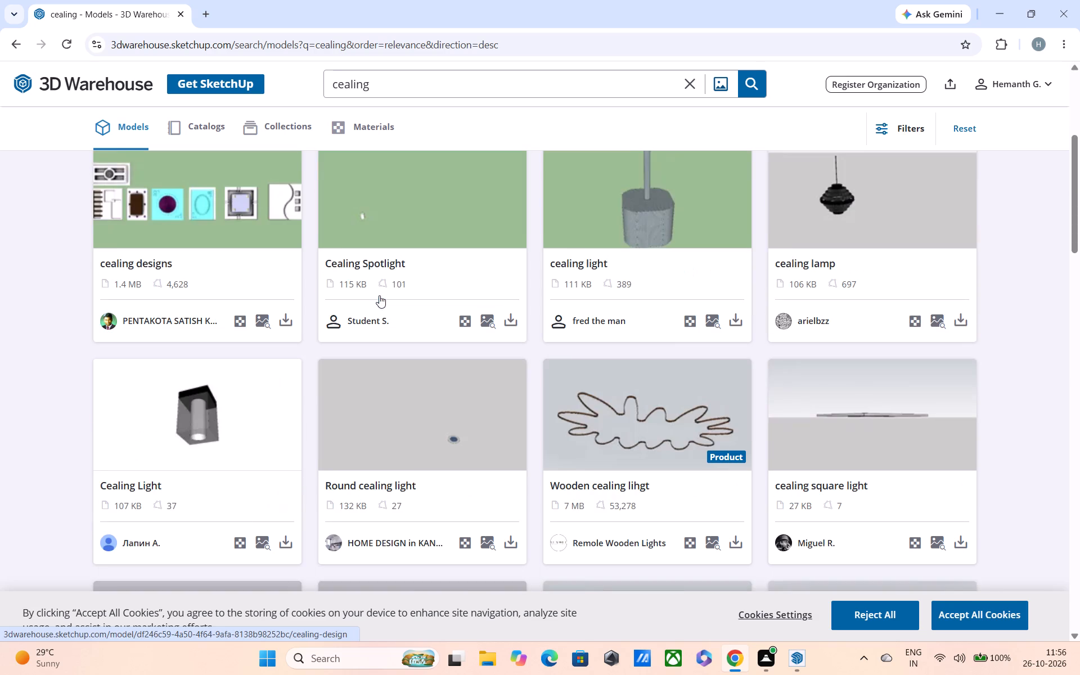
scroll(385, 389, down, 1)
Open the LED Cealing Light 60x60 model's page and examine the light panels in the 3D view.
click(400, 279)
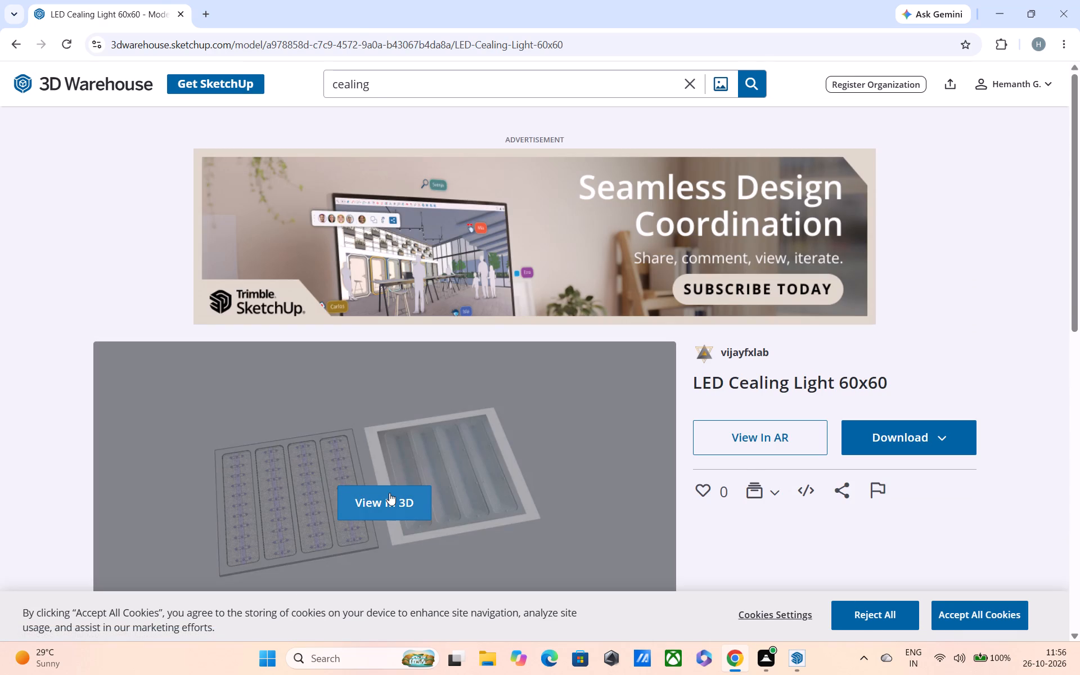
click(389, 493)
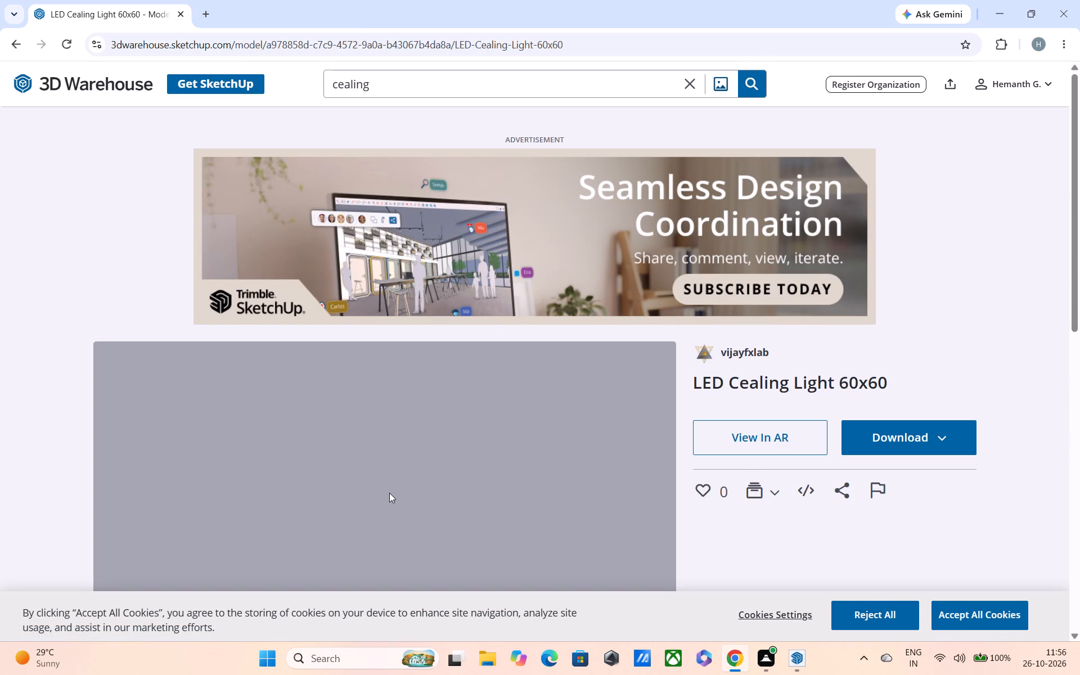
scroll(415, 440, down, 1)
scroll(327, 352, up, 1)
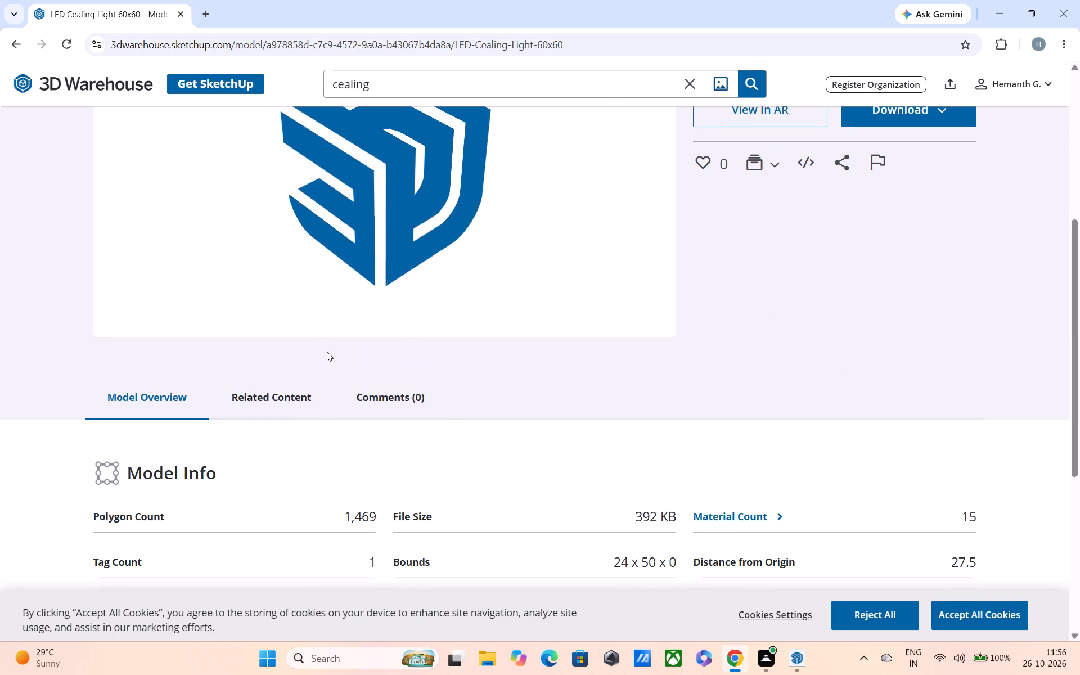
scroll(397, 442, down, 1)
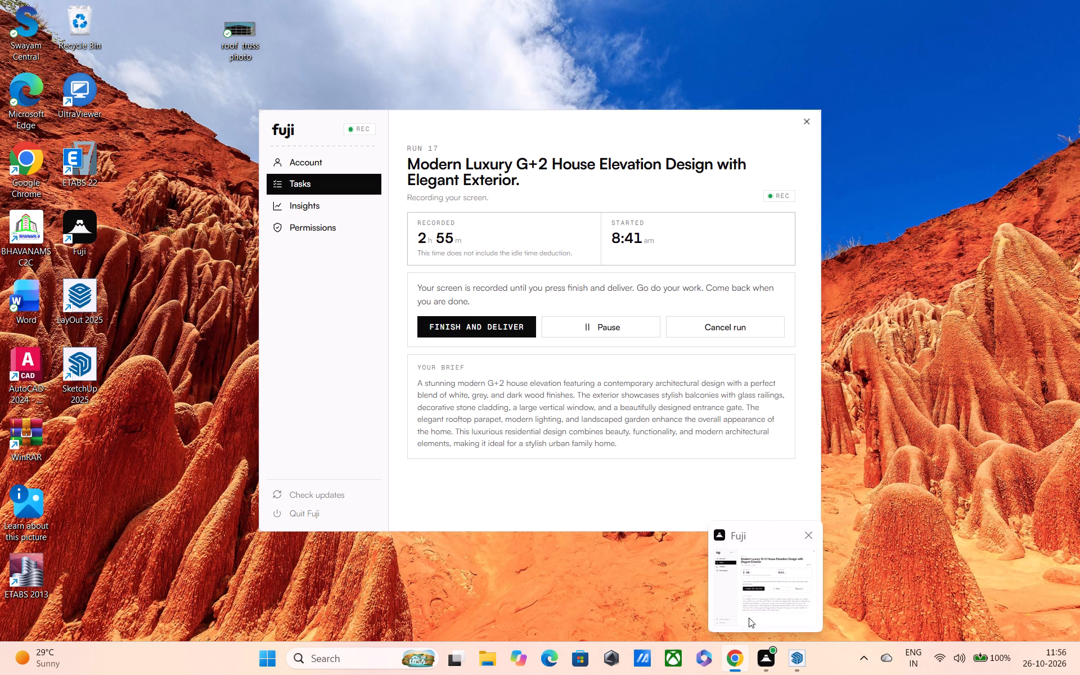
scroll(402, 221, up, 3)
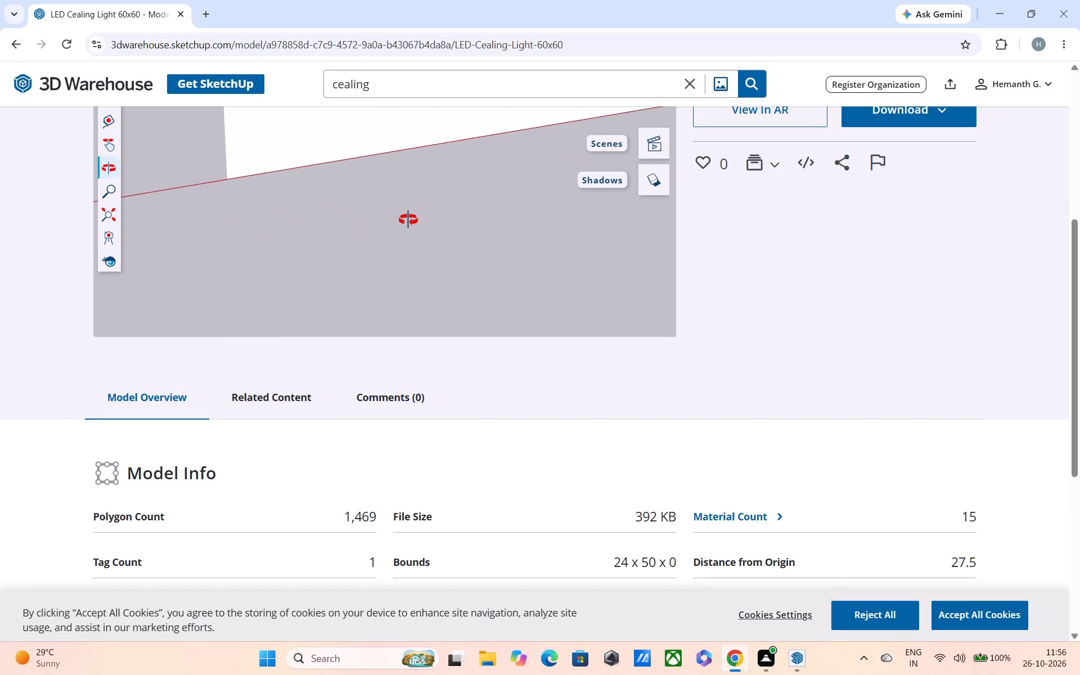
scroll(408, 219, down, 2)
scroll(409, 219, up, 1)
shift+middle_drag(408, 224, 400, 291)
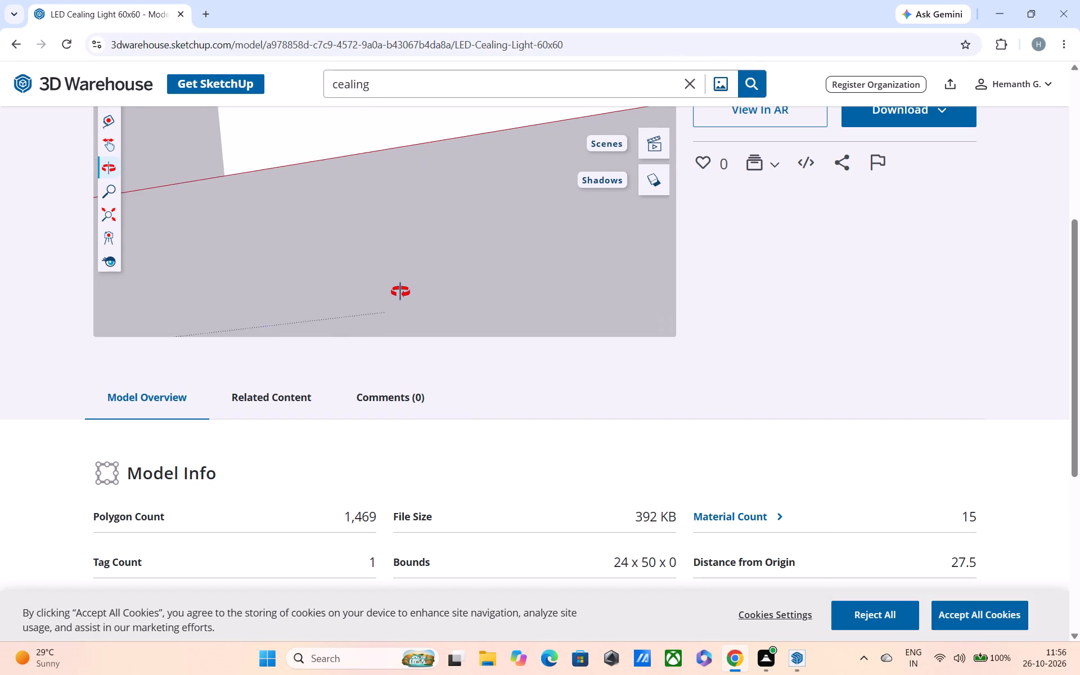
shift+middle_drag(400, 291, 399, 296)
scroll(396, 281, down, 5)
shift+middle_drag(400, 275, 388, 313)
key(space)
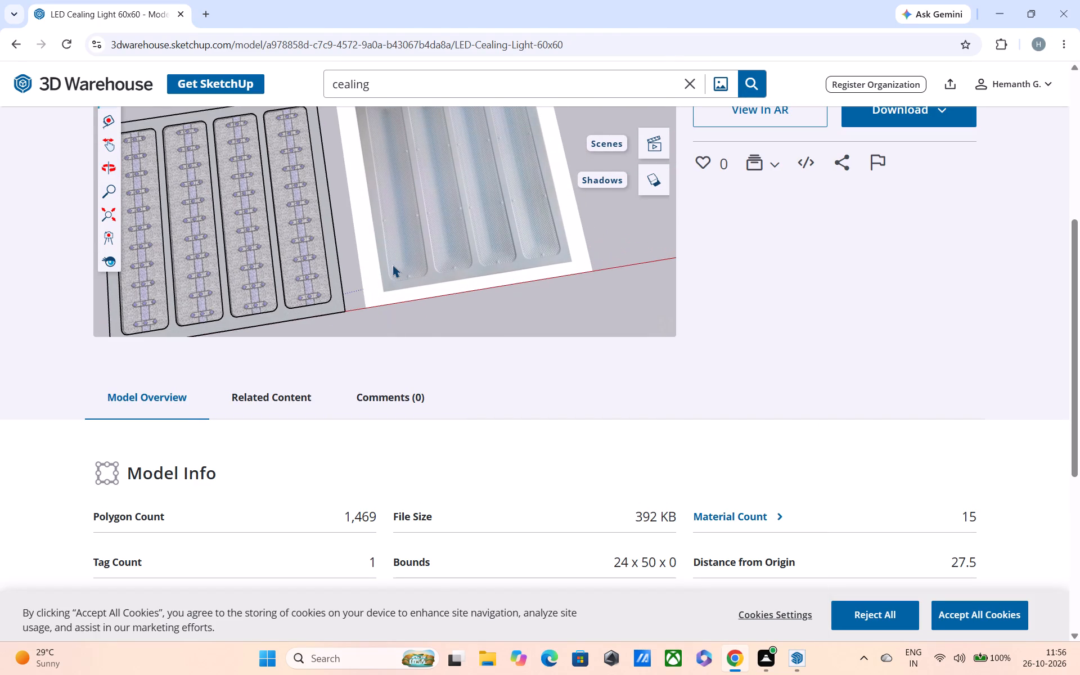
click(392, 265)
Download the LED Cealing Light 60x60 model as a SketchUp file.
click(867, 118)
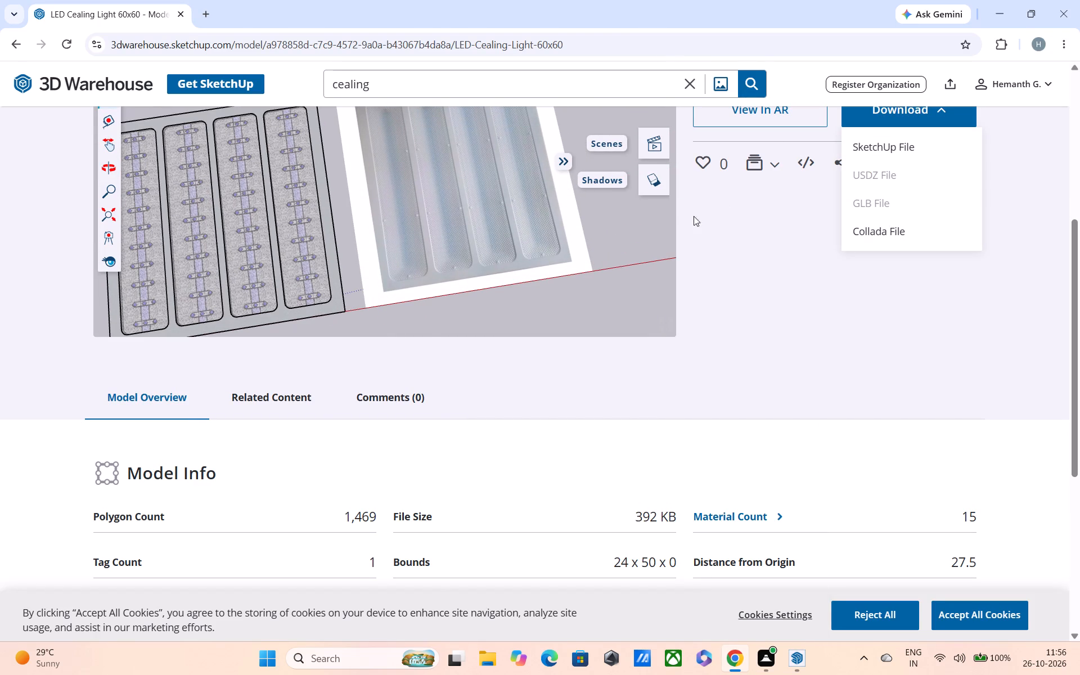
scroll(550, 251, up, 2)
click(853, 154)
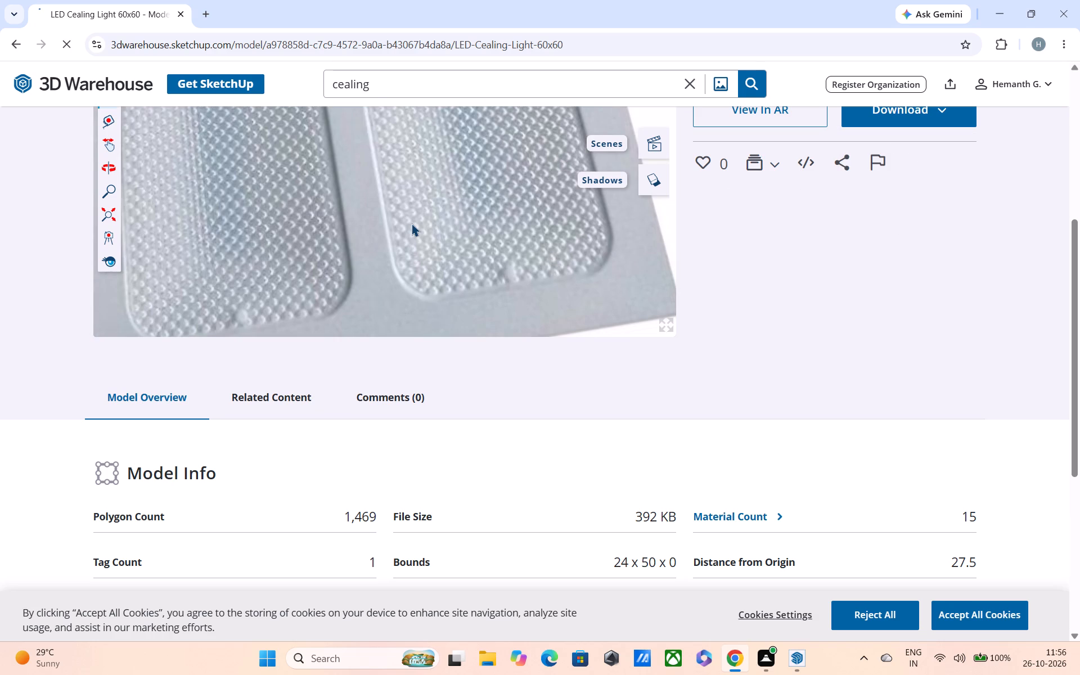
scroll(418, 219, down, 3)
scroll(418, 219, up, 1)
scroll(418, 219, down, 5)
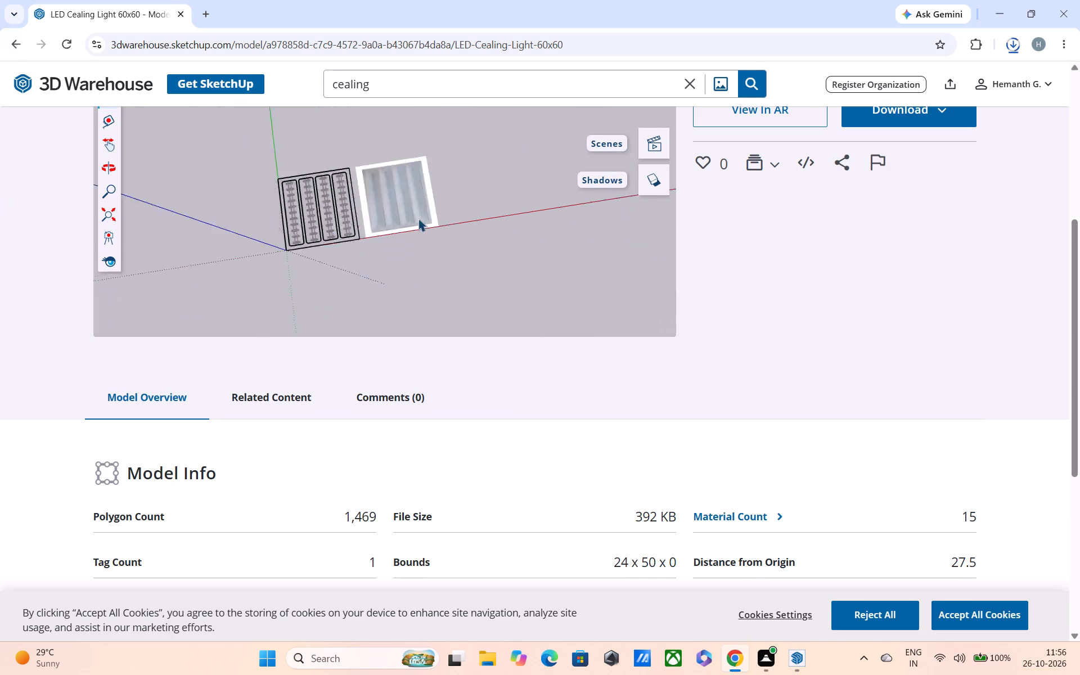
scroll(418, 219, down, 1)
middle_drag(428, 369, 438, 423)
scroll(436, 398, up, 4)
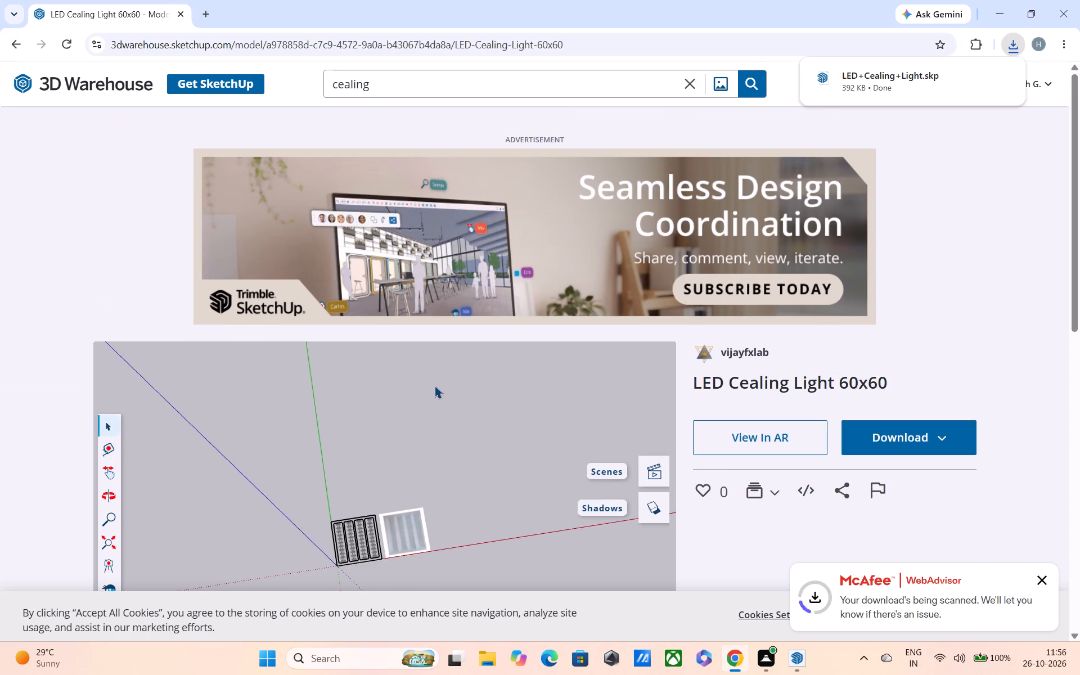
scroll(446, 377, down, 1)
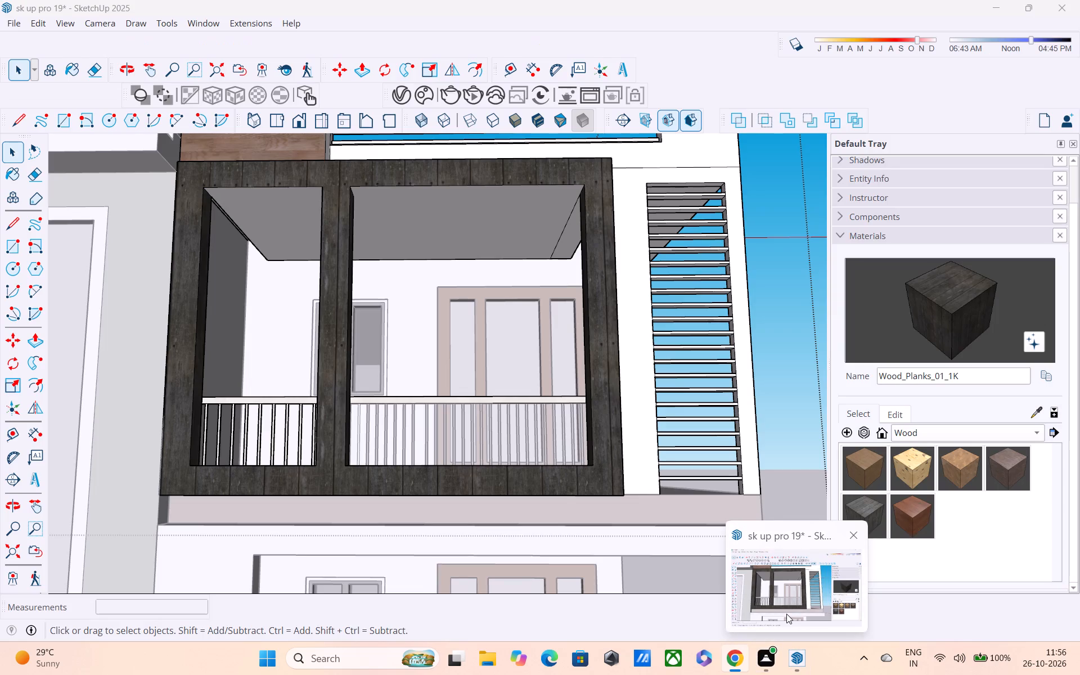
Switch back to the house model in SketchUp.
click(786, 614)
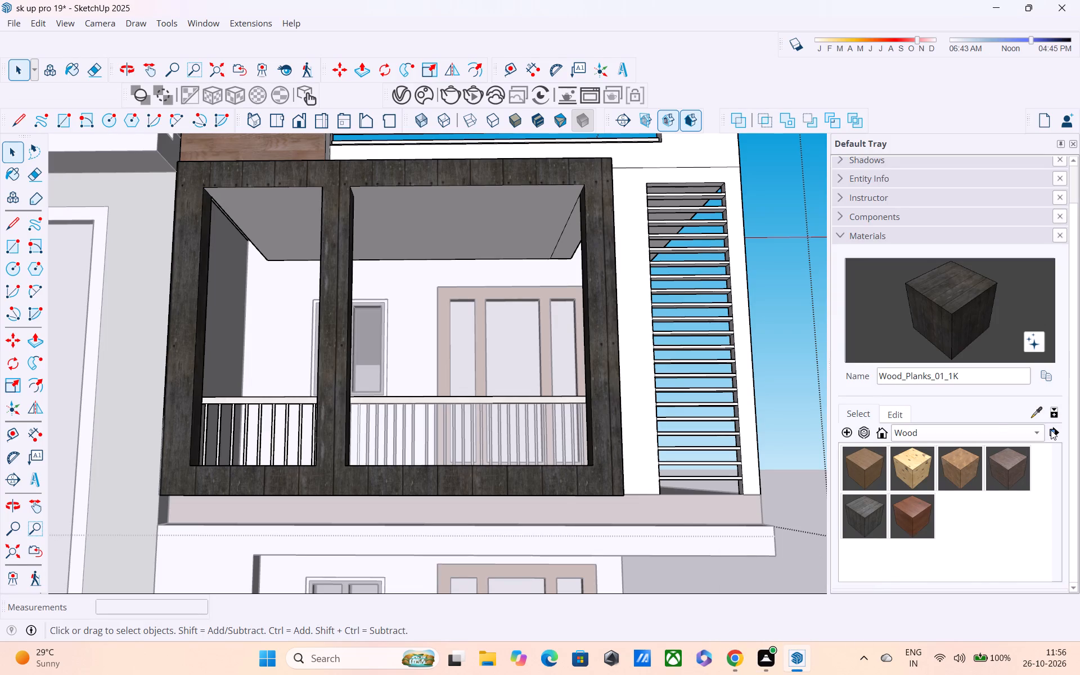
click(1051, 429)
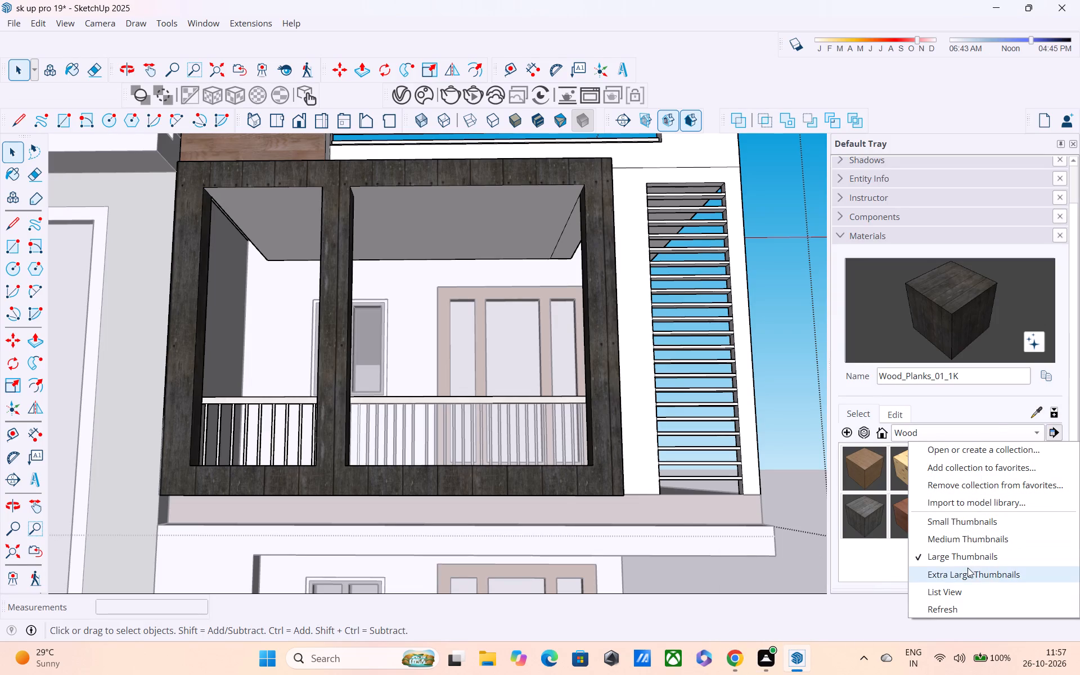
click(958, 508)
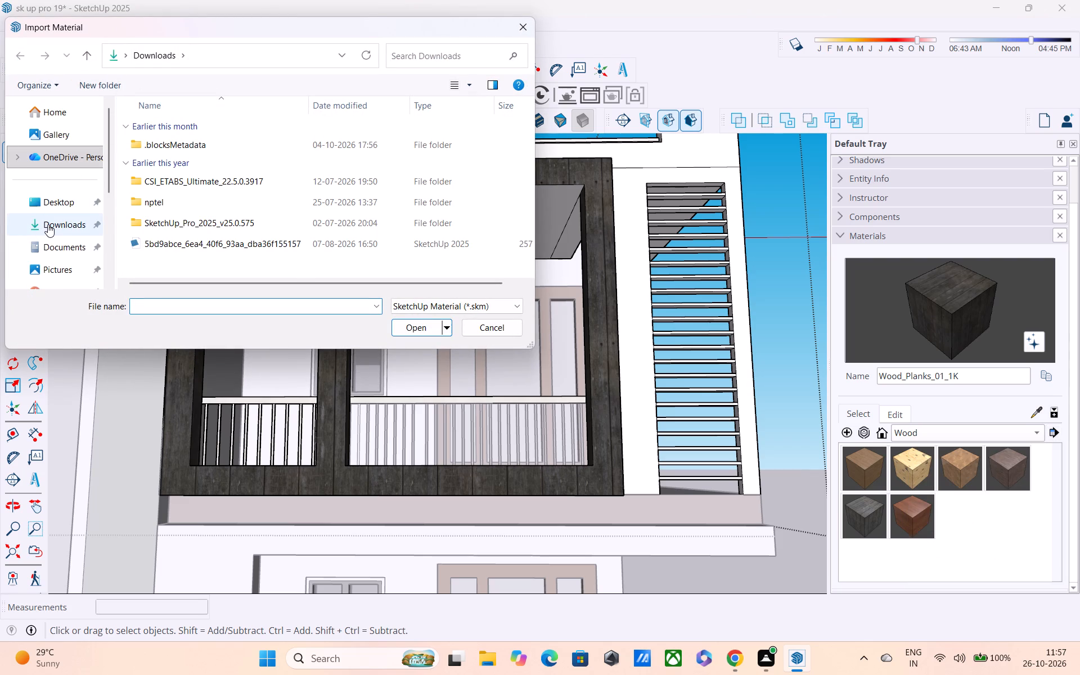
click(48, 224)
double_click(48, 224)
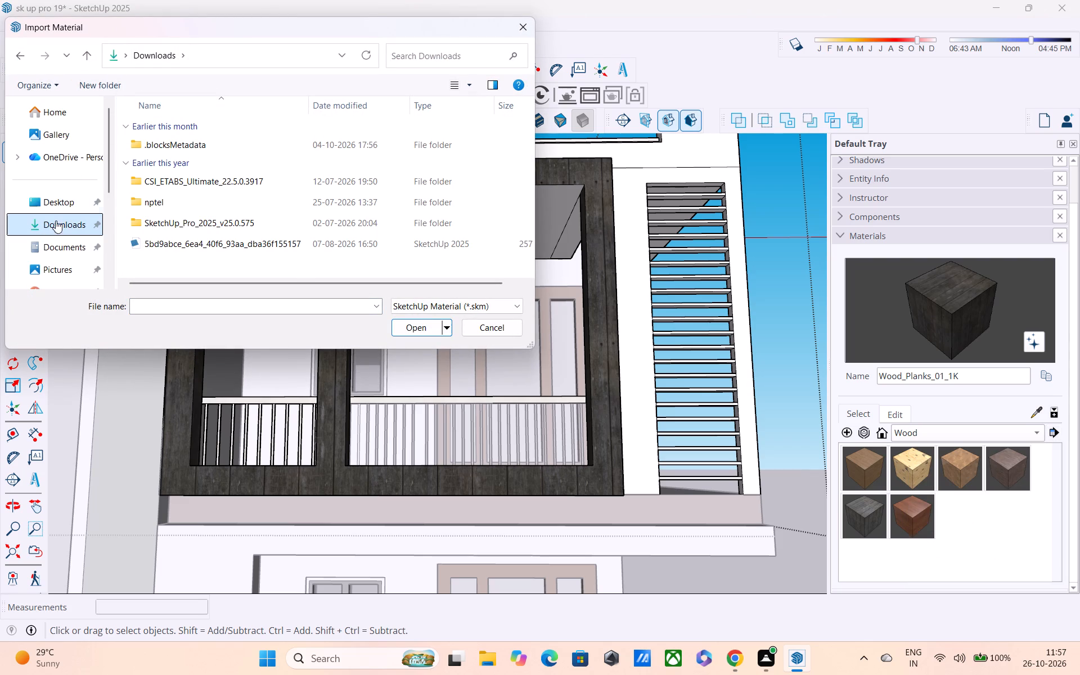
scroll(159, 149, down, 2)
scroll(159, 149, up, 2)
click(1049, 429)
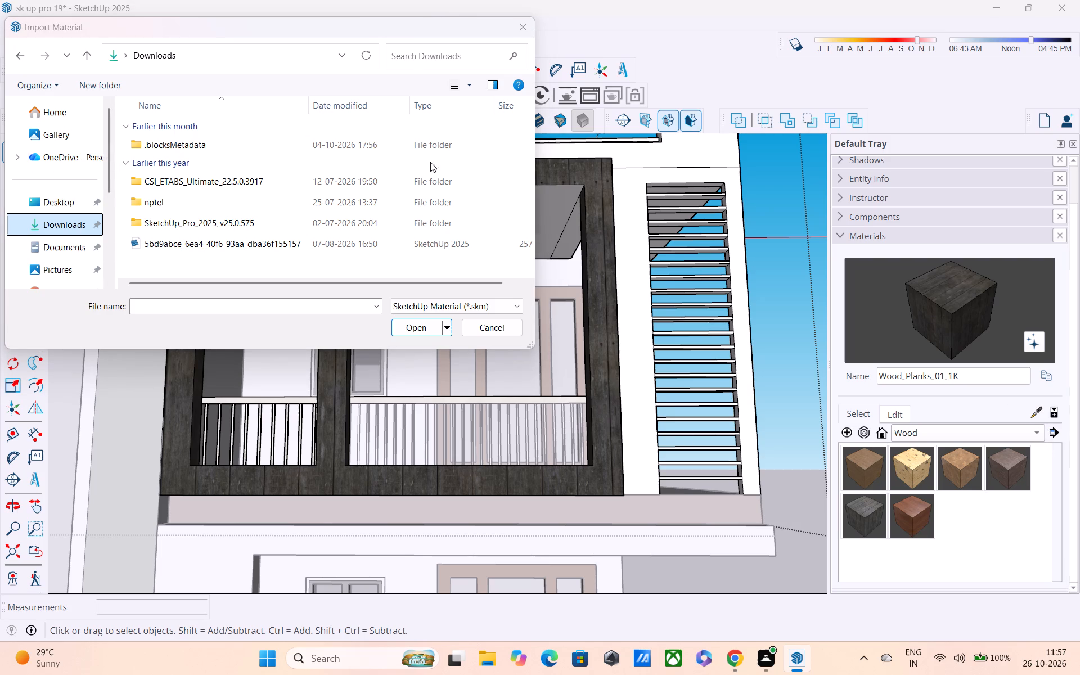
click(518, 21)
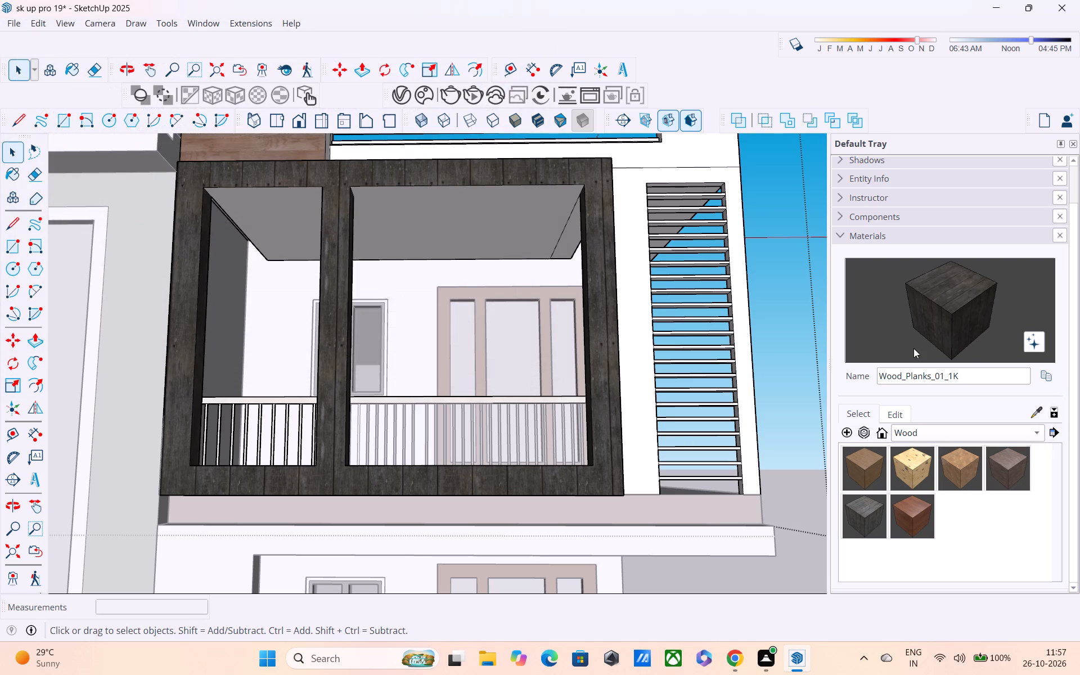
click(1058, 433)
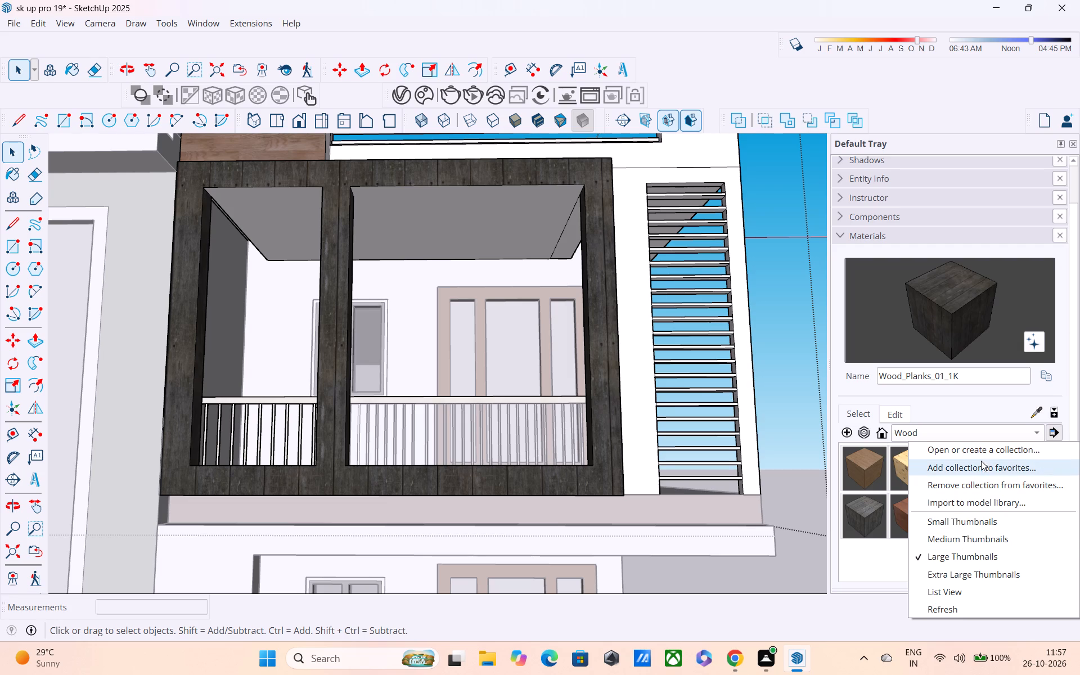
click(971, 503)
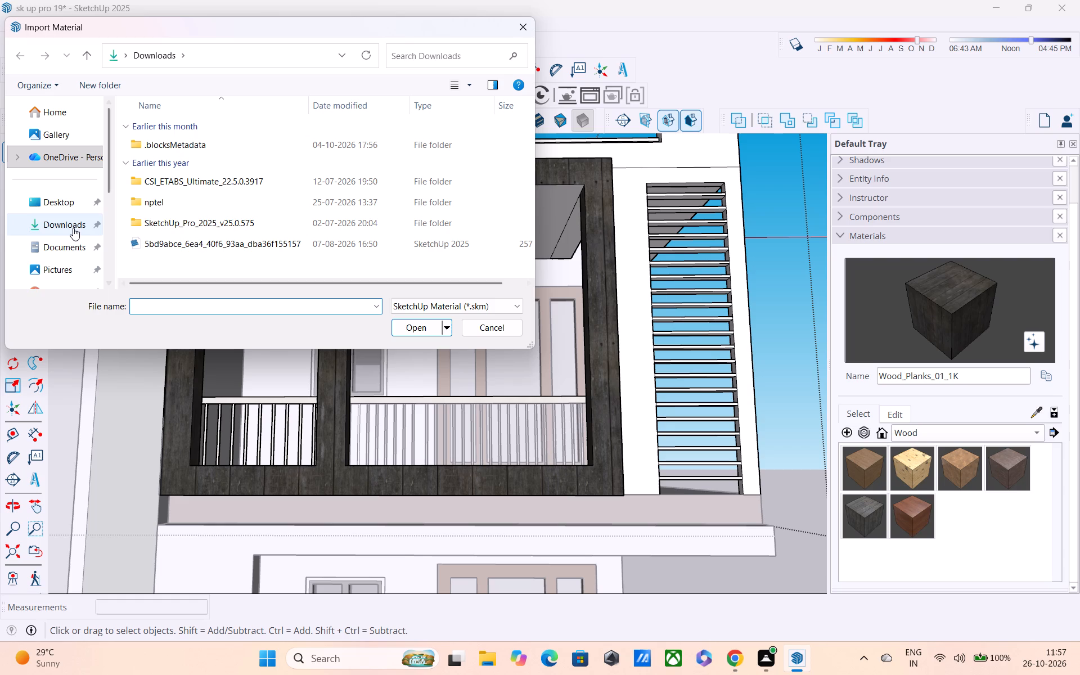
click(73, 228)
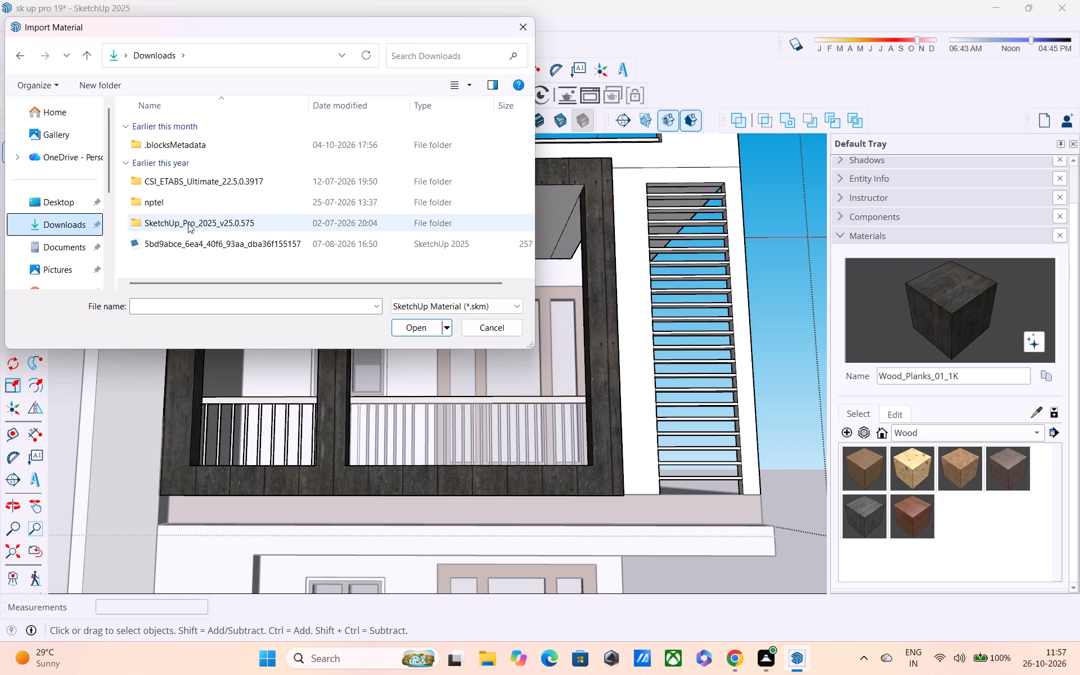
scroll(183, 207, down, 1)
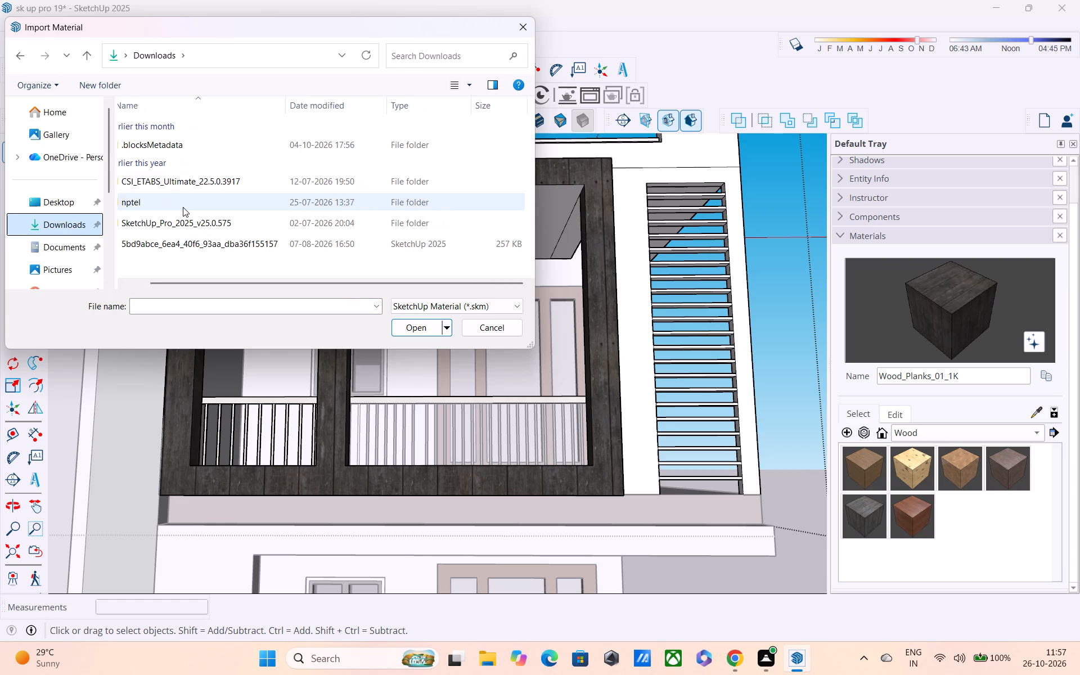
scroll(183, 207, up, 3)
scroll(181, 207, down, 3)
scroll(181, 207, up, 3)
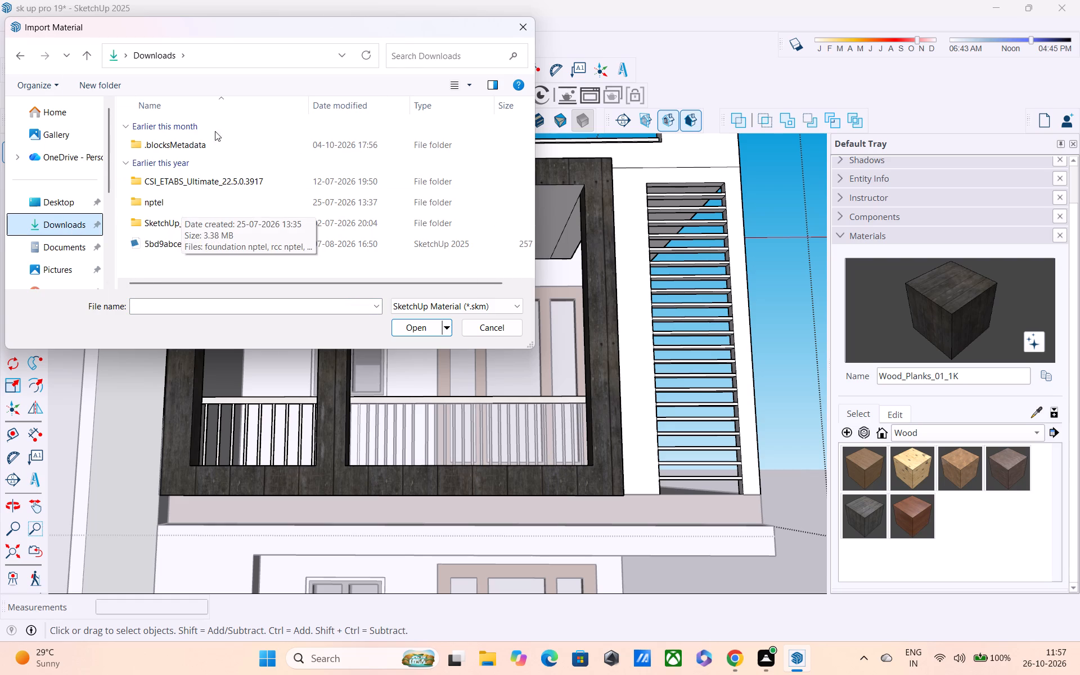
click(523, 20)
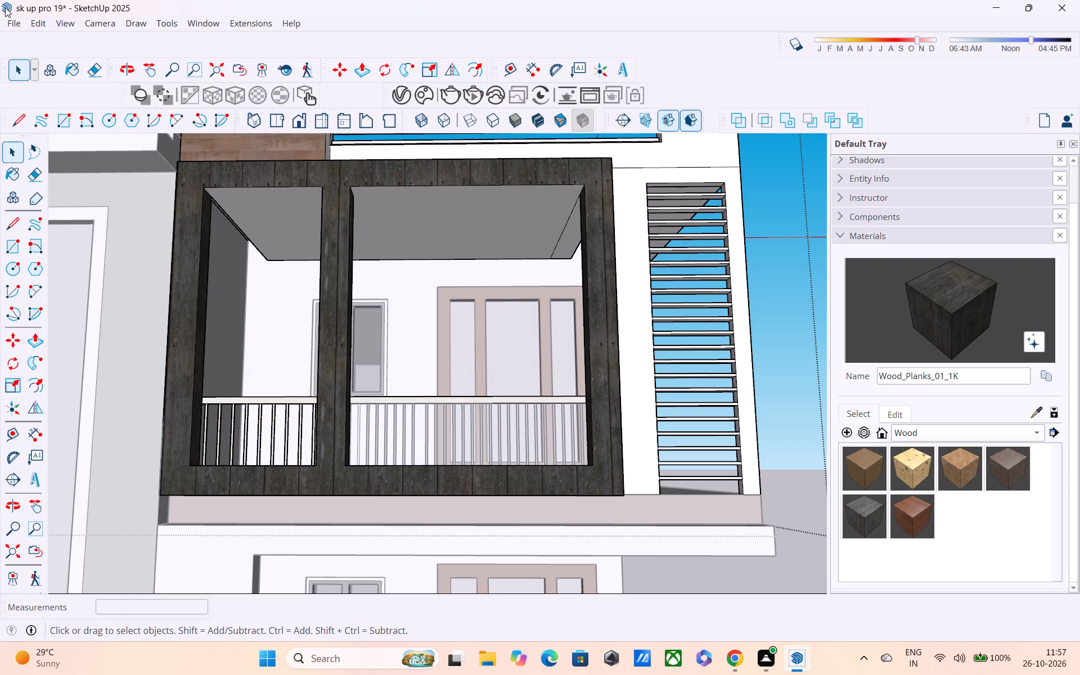
Import the downloaded LED+Cealing+Light model and place it in the empty space beside the house.
click(8, 19)
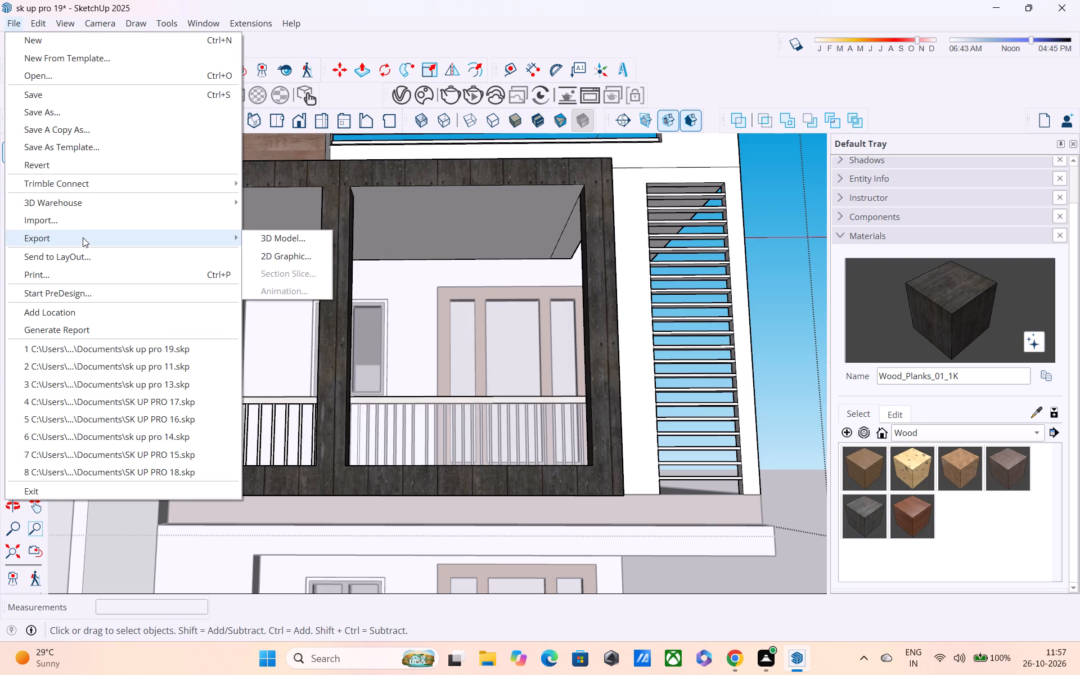
click(83, 222)
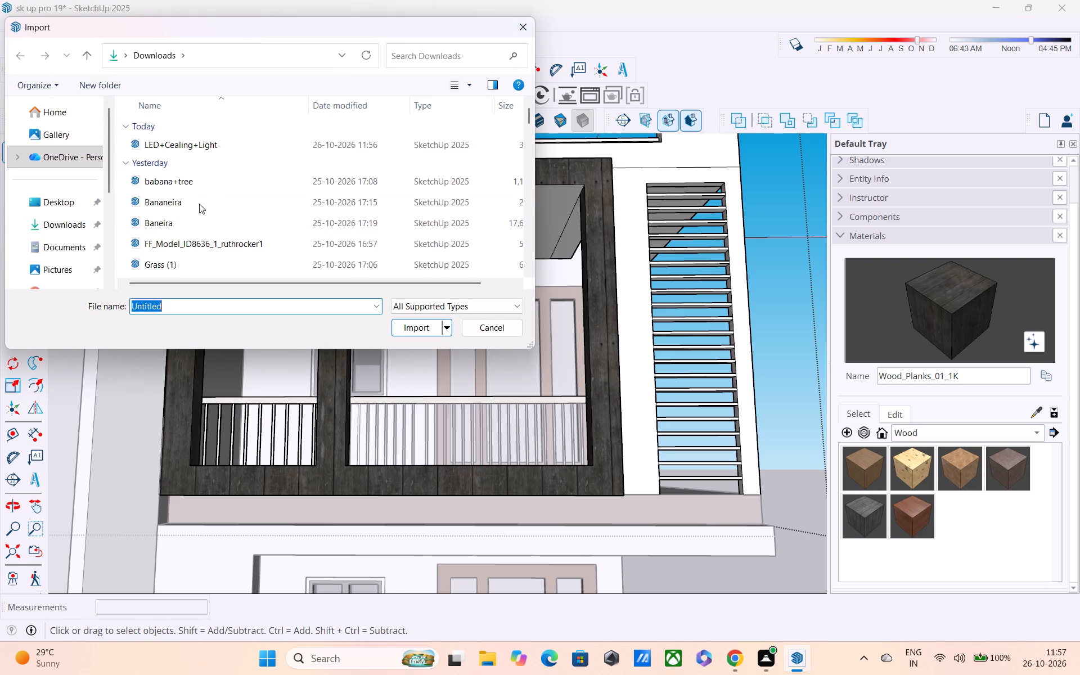
click(206, 143)
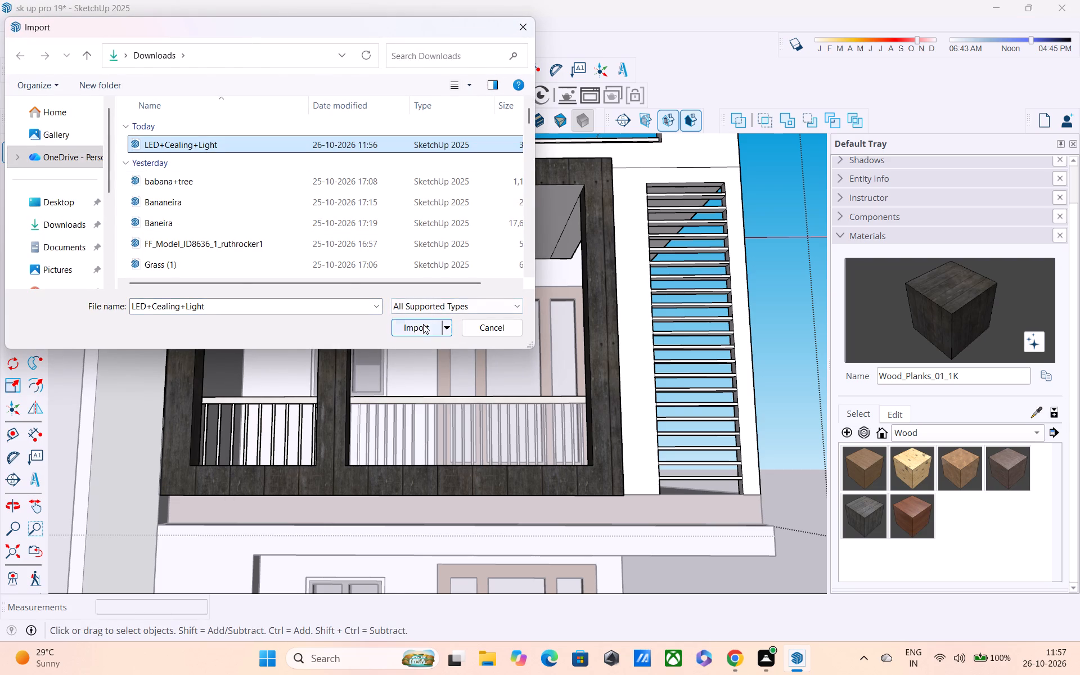
click(423, 324)
scroll(419, 233, down, 2)
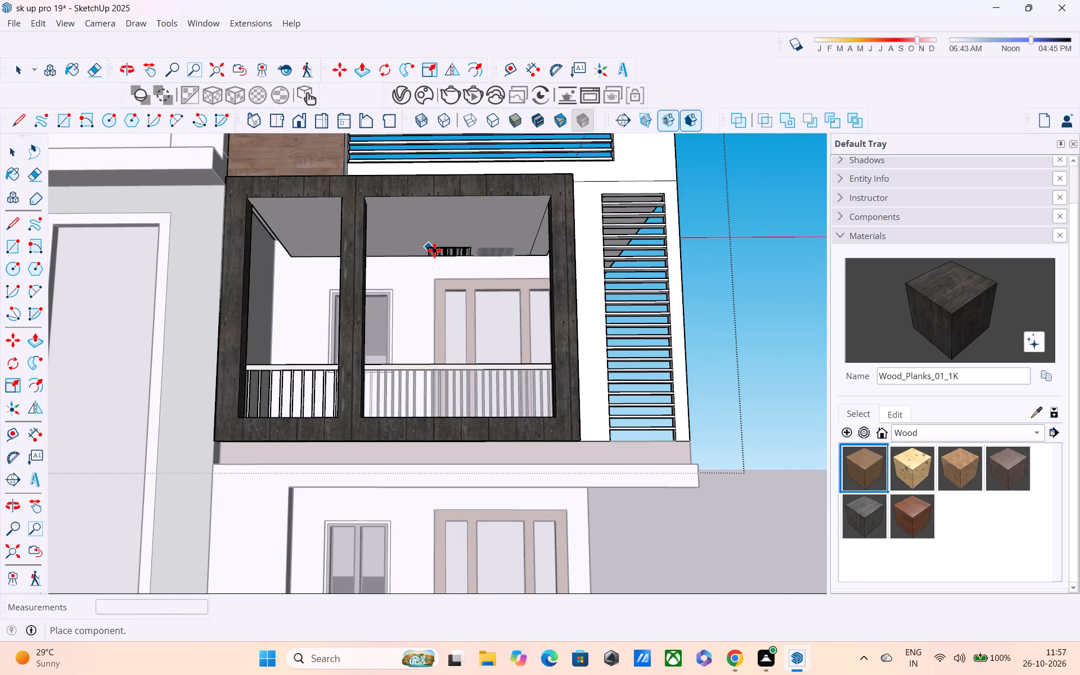
shift+middle_drag(522, 272, 354, 236)
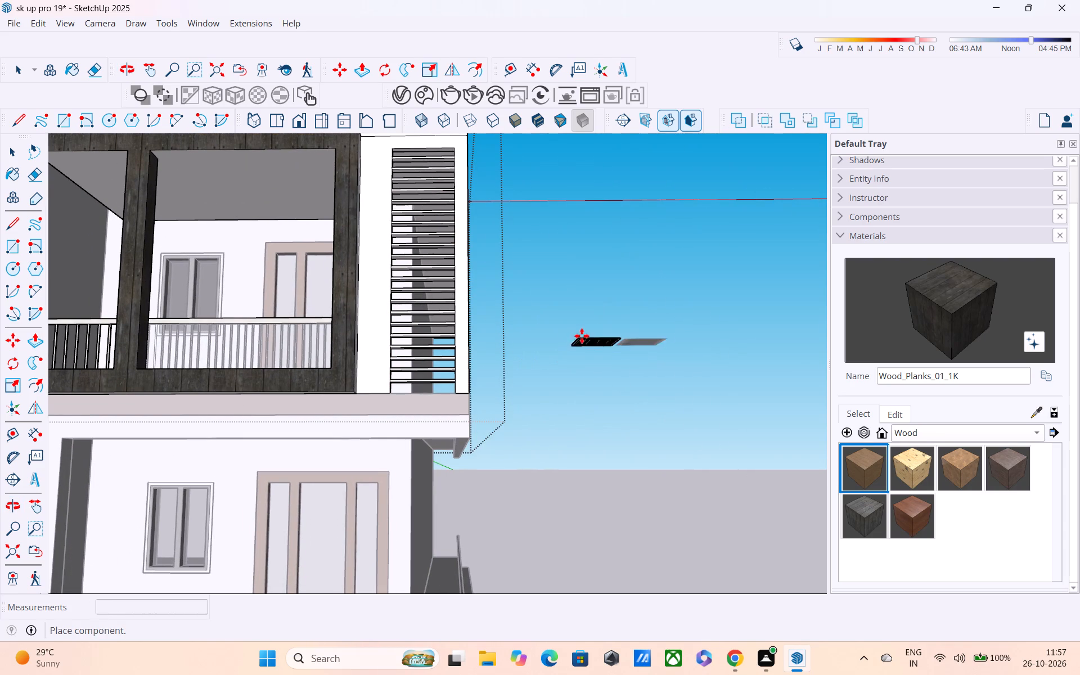
click(600, 316)
Open the placed light component for editing and sample the image material of its white light panel.
key(space)
scroll(706, 335, up, 4)
click(714, 269)
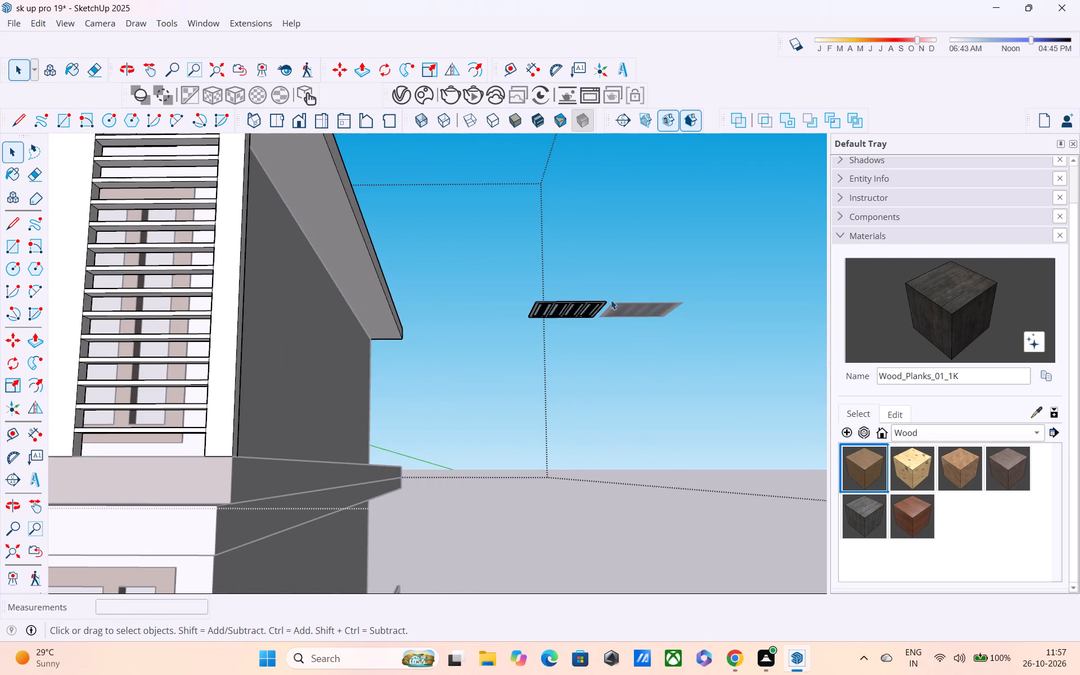
triple_click(615, 308)
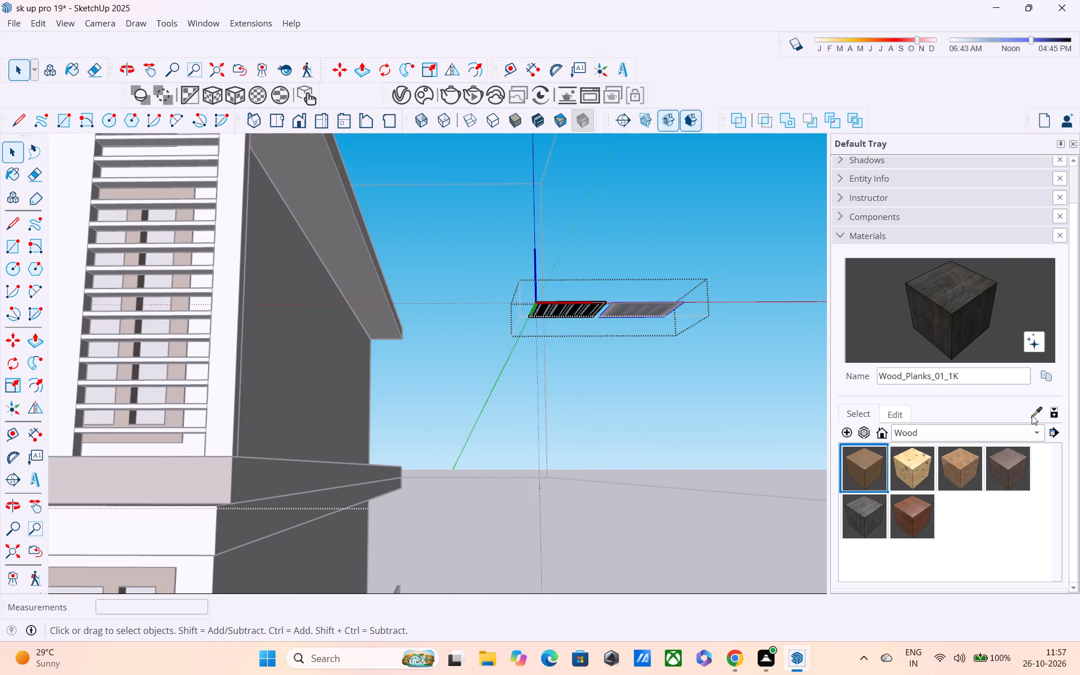
click(1038, 412)
click(649, 308)
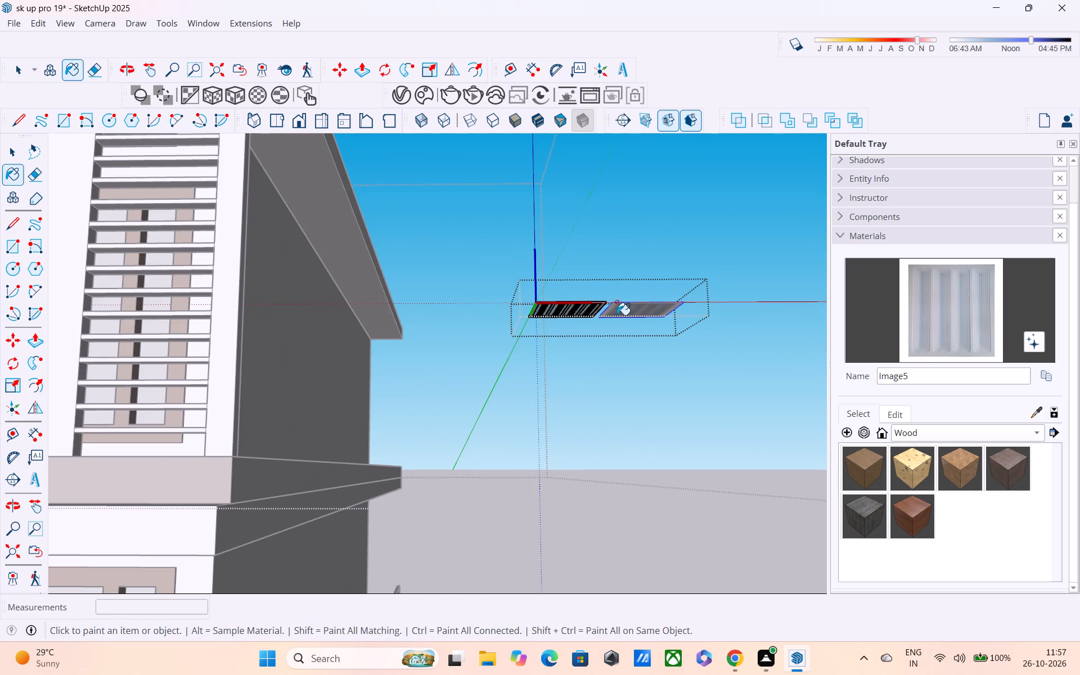
Paint the ceiling face of the wood-framed balcony with the sampled light-panel material.
shift+middle_drag(385, 336, 656, 372)
middle_drag(588, 325, 383, 324)
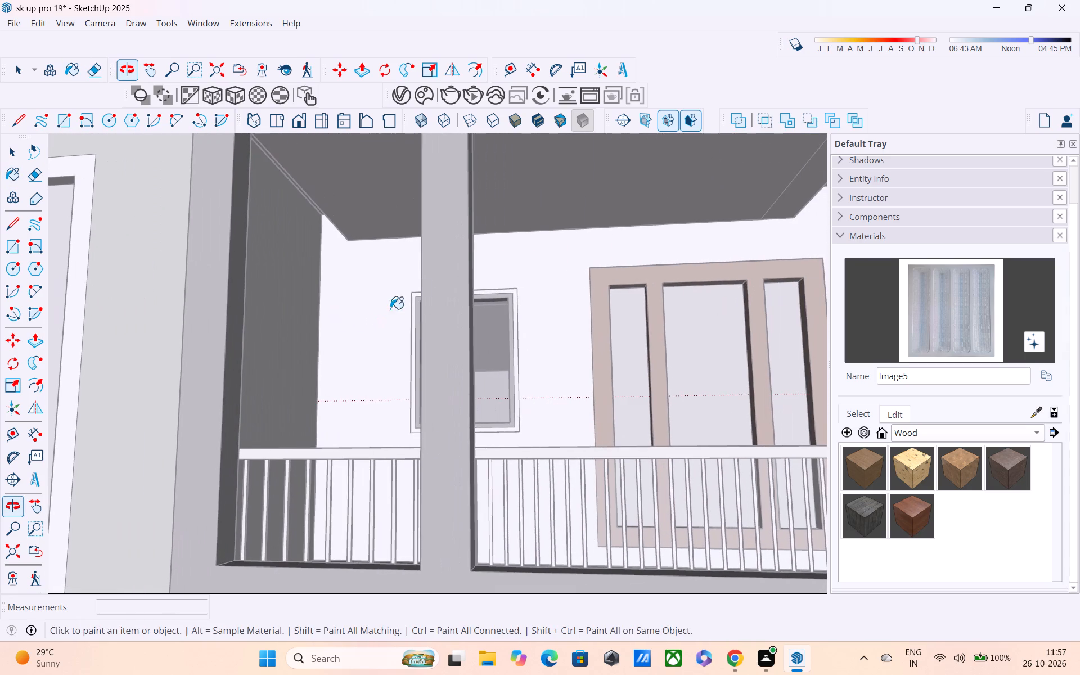
click(564, 176)
middle_drag(571, 214, 501, 356)
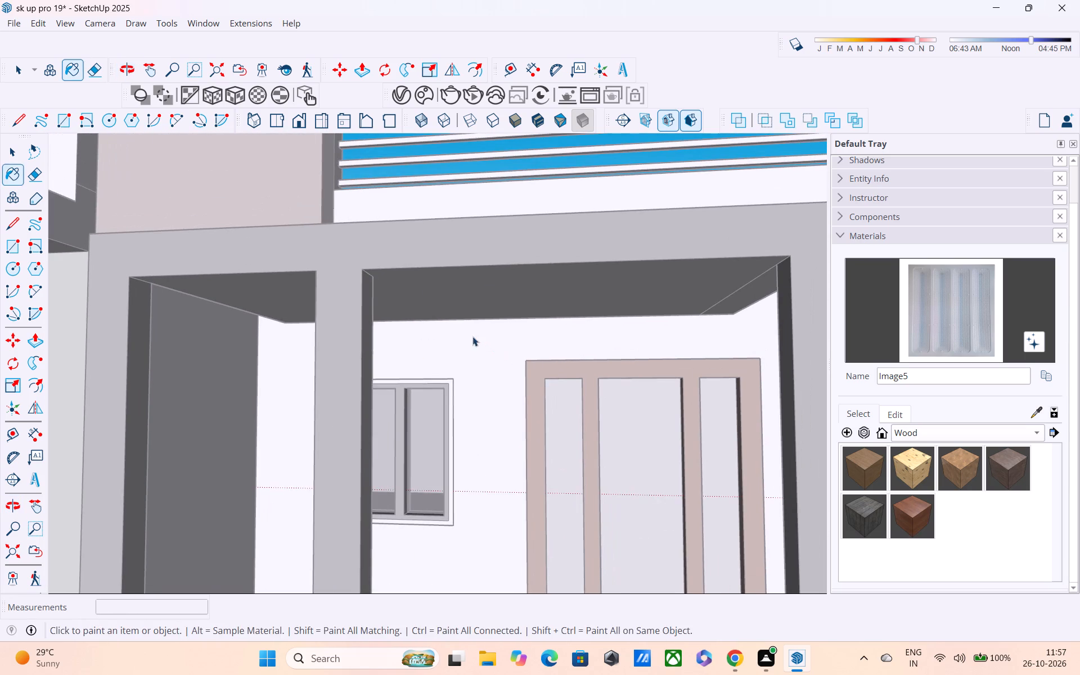
key(space)
double_click(471, 291)
middle_drag(471, 291, 465, 254)
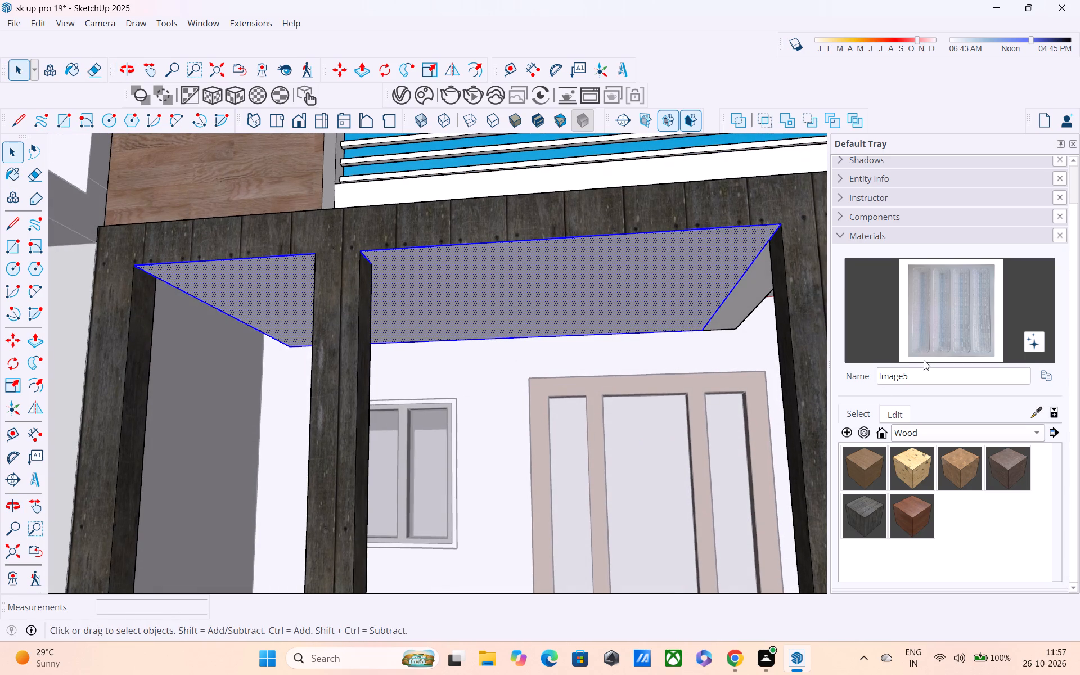
click(942, 328)
click(667, 289)
middle_drag(631, 341, 554, 275)
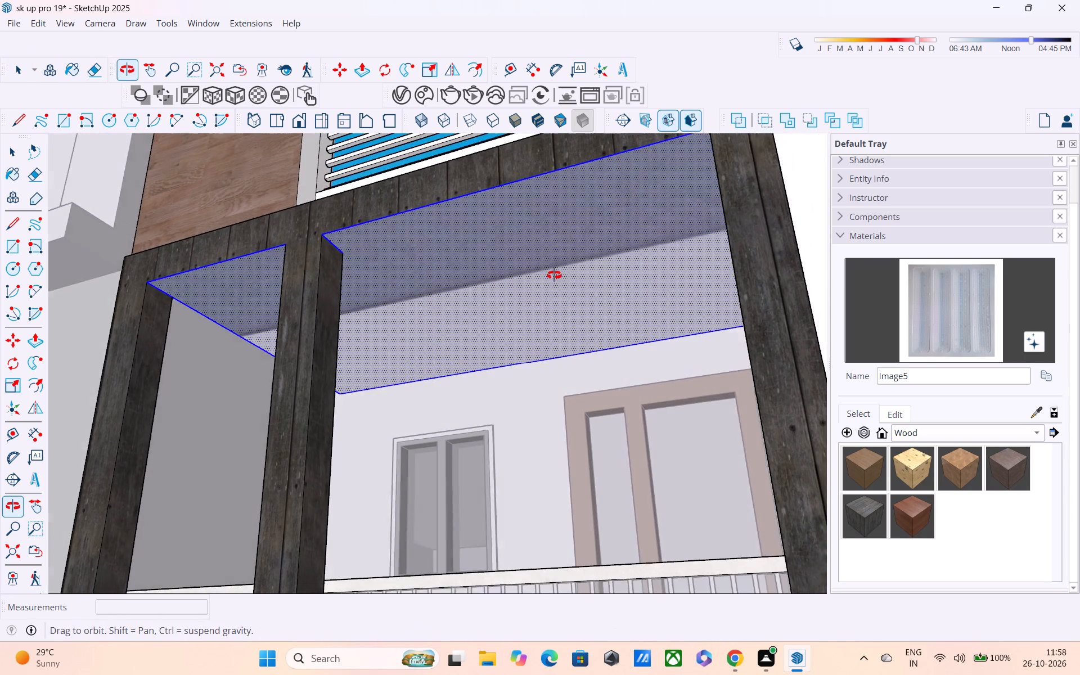
middle_drag(554, 275, 543, 265)
click(533, 316)
click(562, 304)
scroll(515, 326, down, 4)
key(space)
click(426, 160)
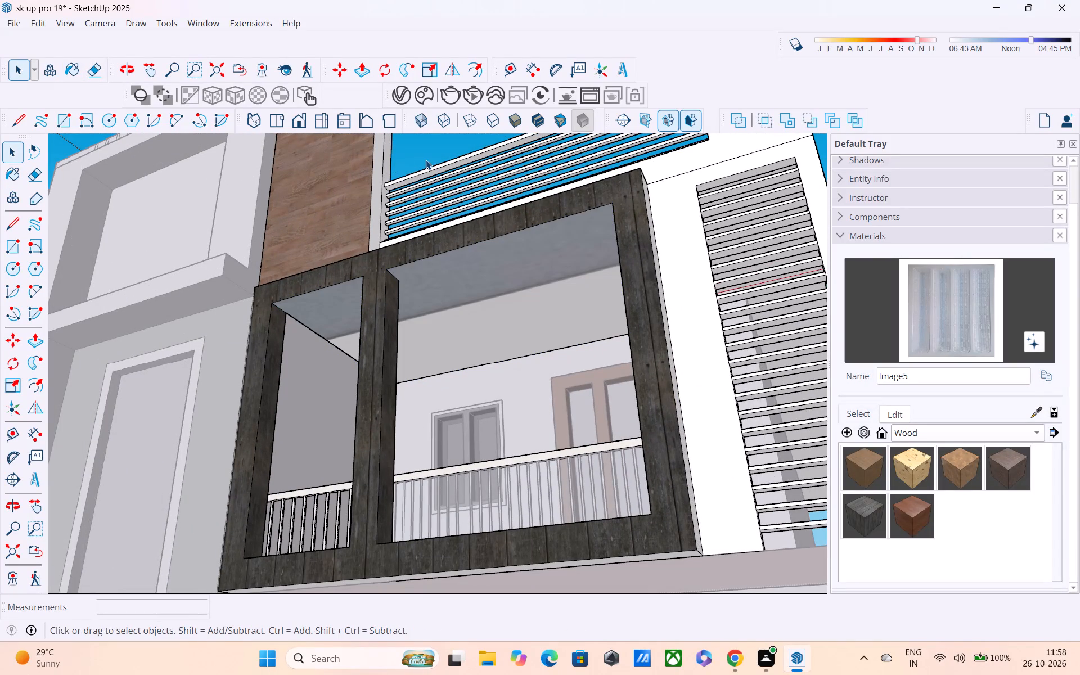
Select the painted balcony ceiling and set the Image5 material's texture height to 20 inches.
double_click(451, 284)
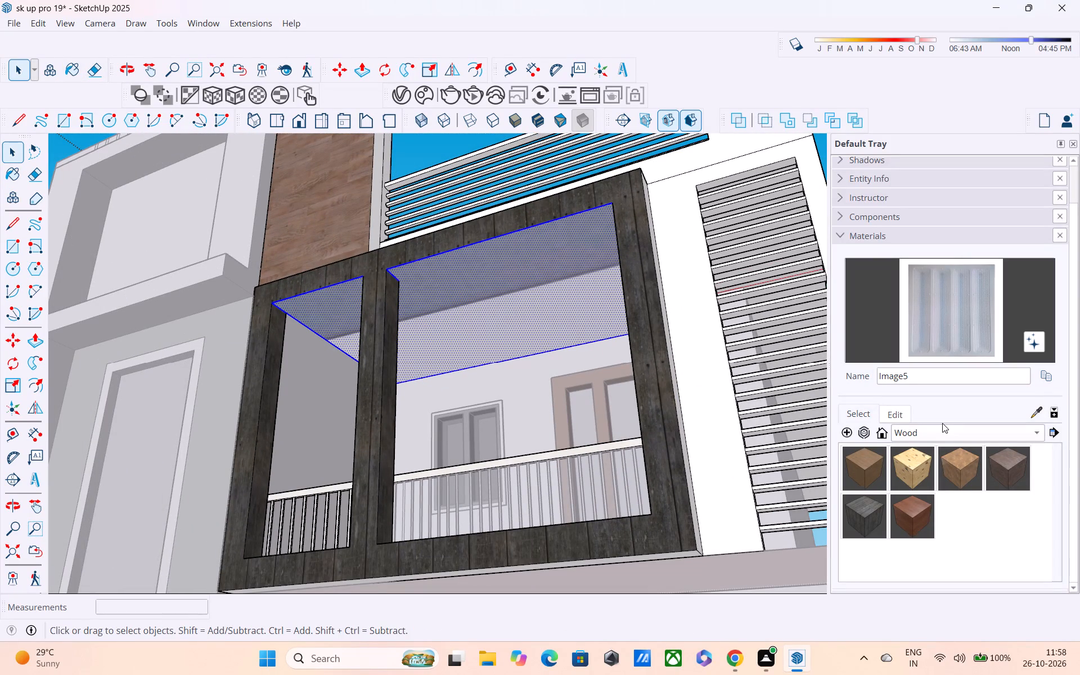
click(905, 417)
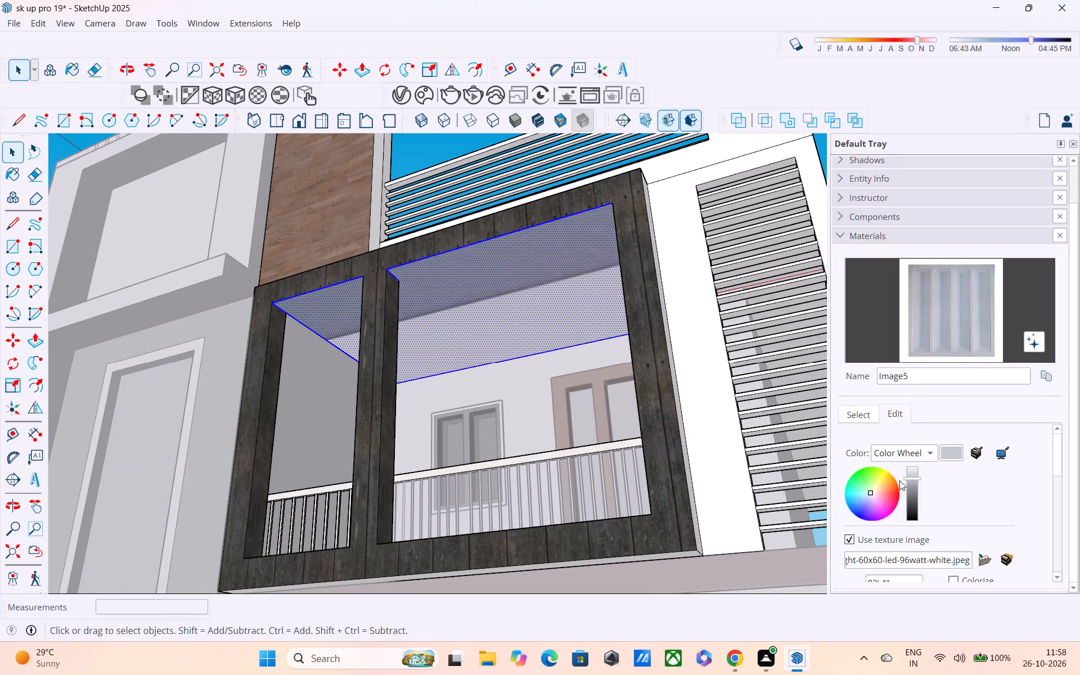
scroll(896, 481, down, 1)
drag(893, 452, 817, 460)
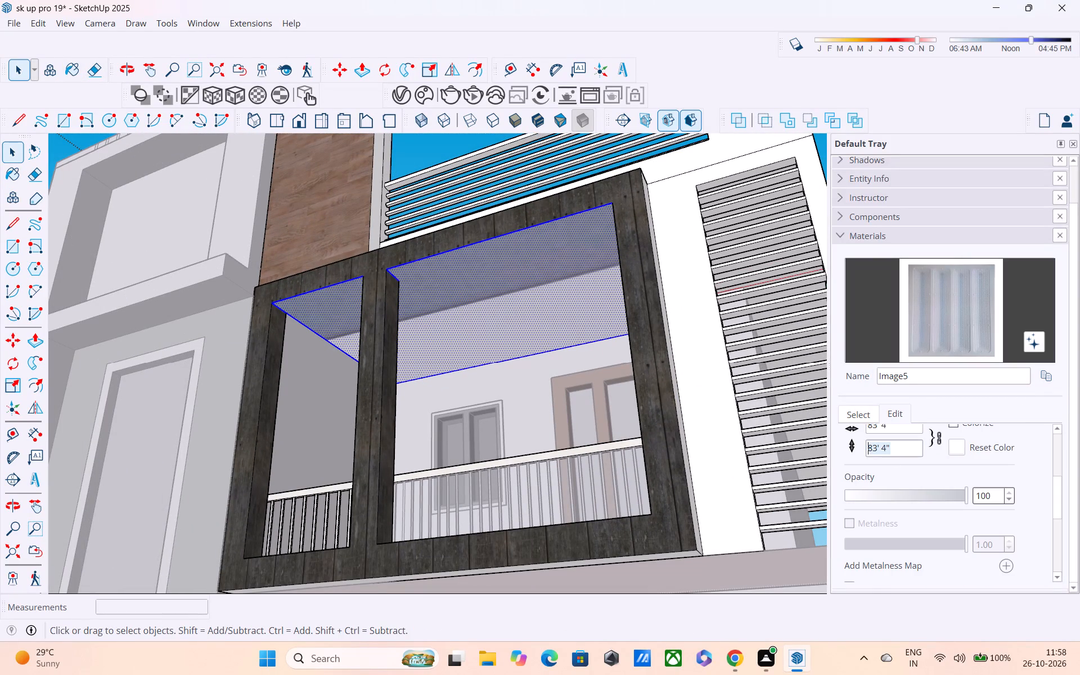
drag(817, 460, 816, 460)
key(BackSpace)
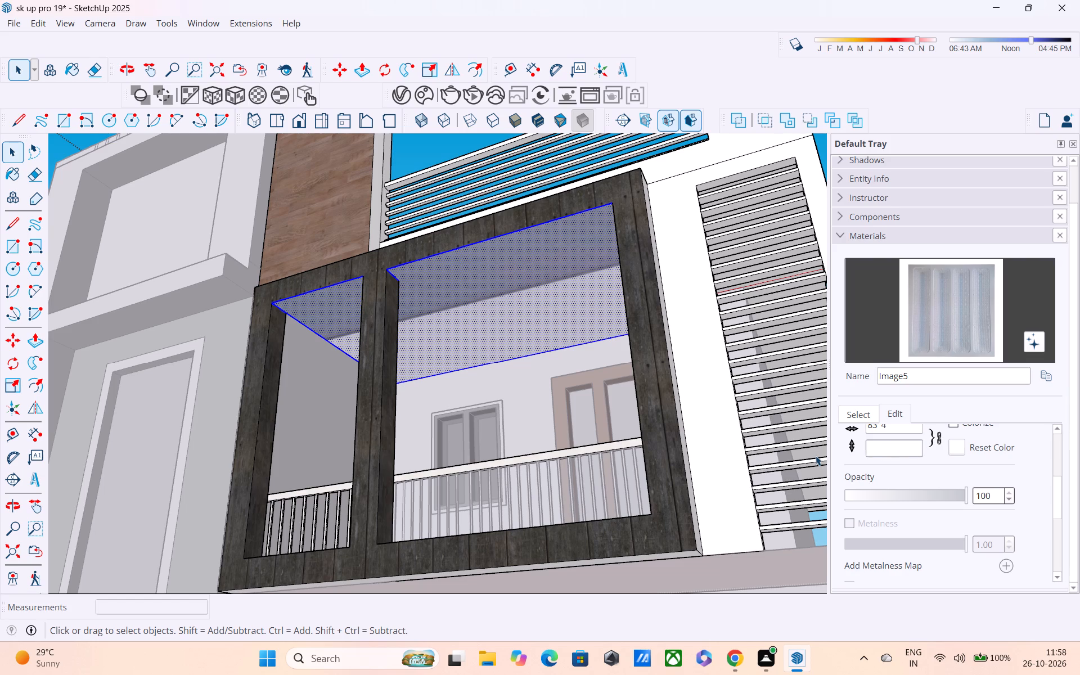
key(1)
key(BackSpace)
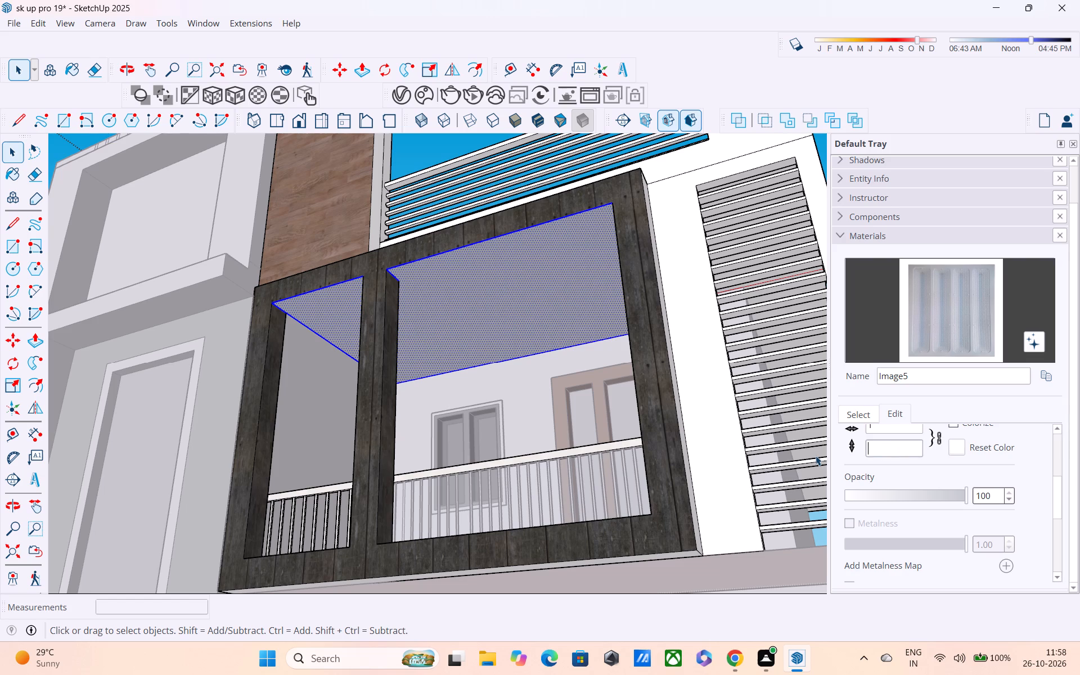
text(20)
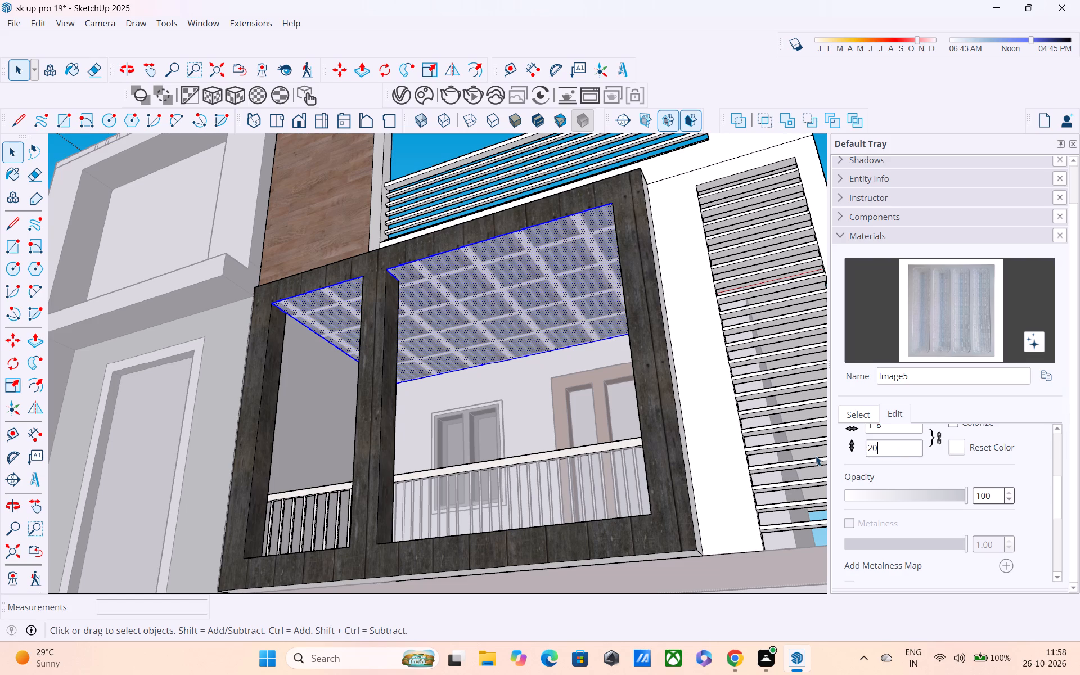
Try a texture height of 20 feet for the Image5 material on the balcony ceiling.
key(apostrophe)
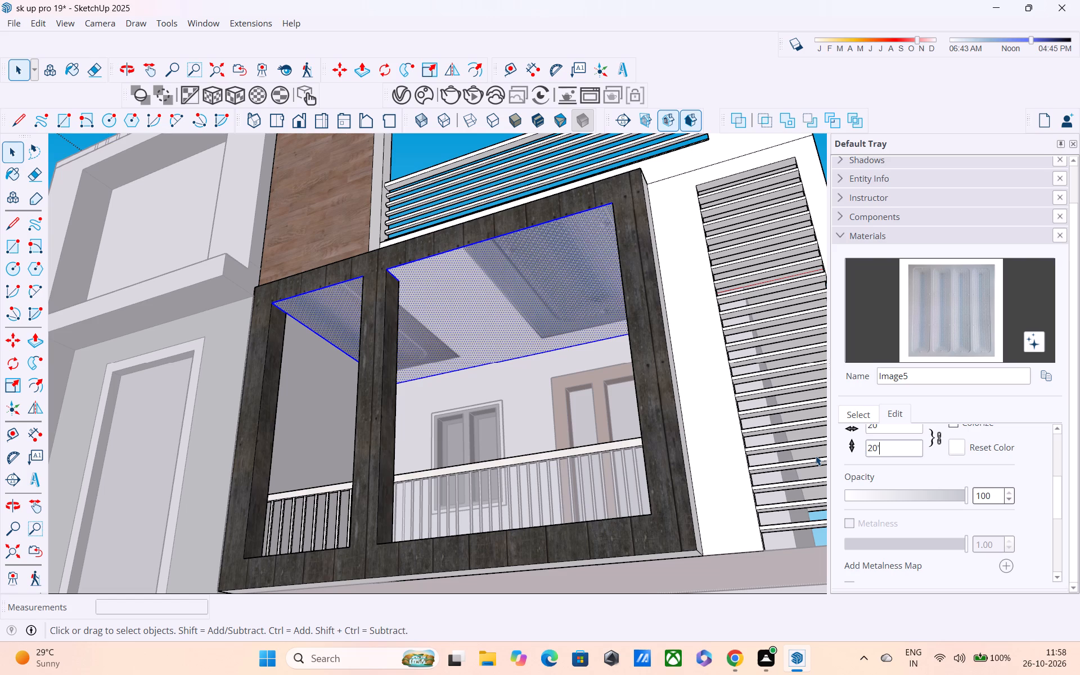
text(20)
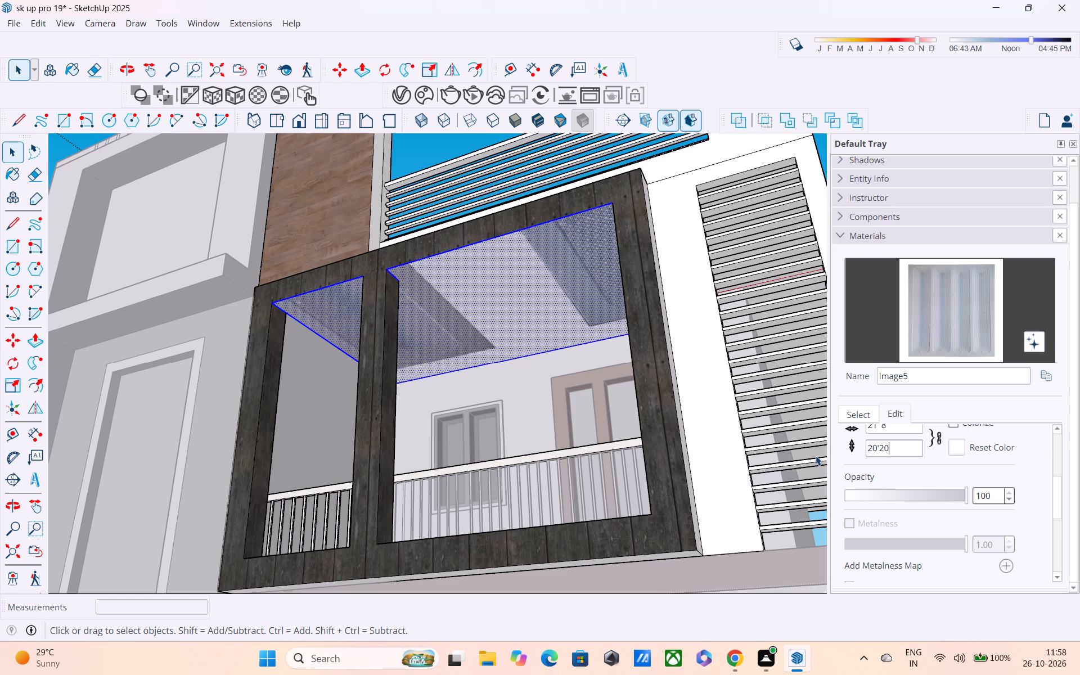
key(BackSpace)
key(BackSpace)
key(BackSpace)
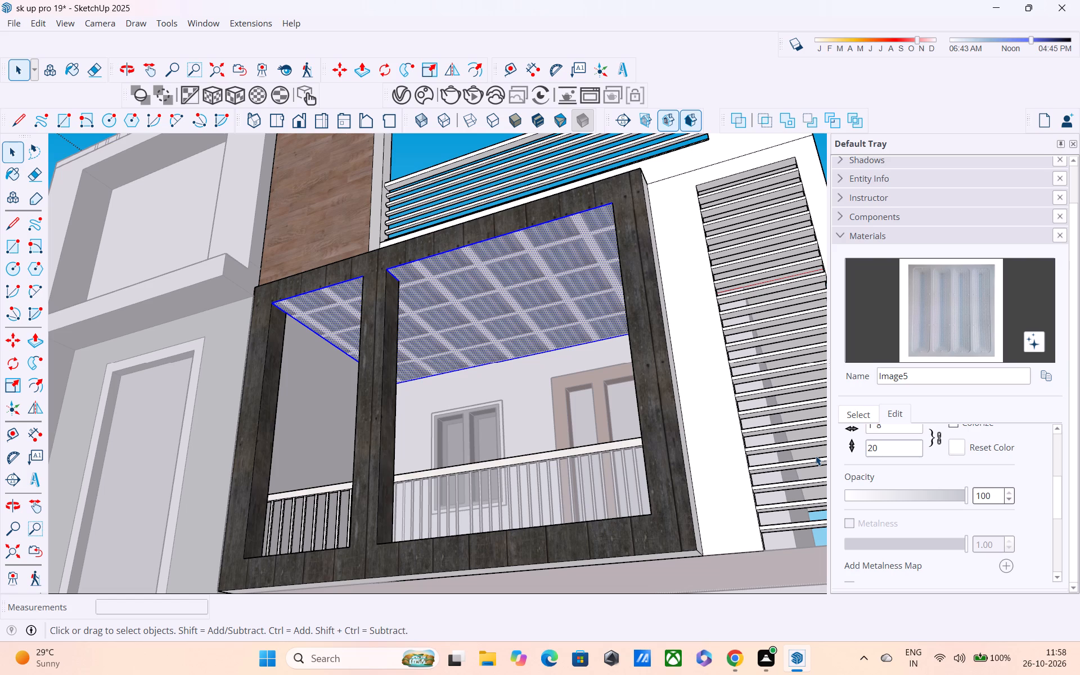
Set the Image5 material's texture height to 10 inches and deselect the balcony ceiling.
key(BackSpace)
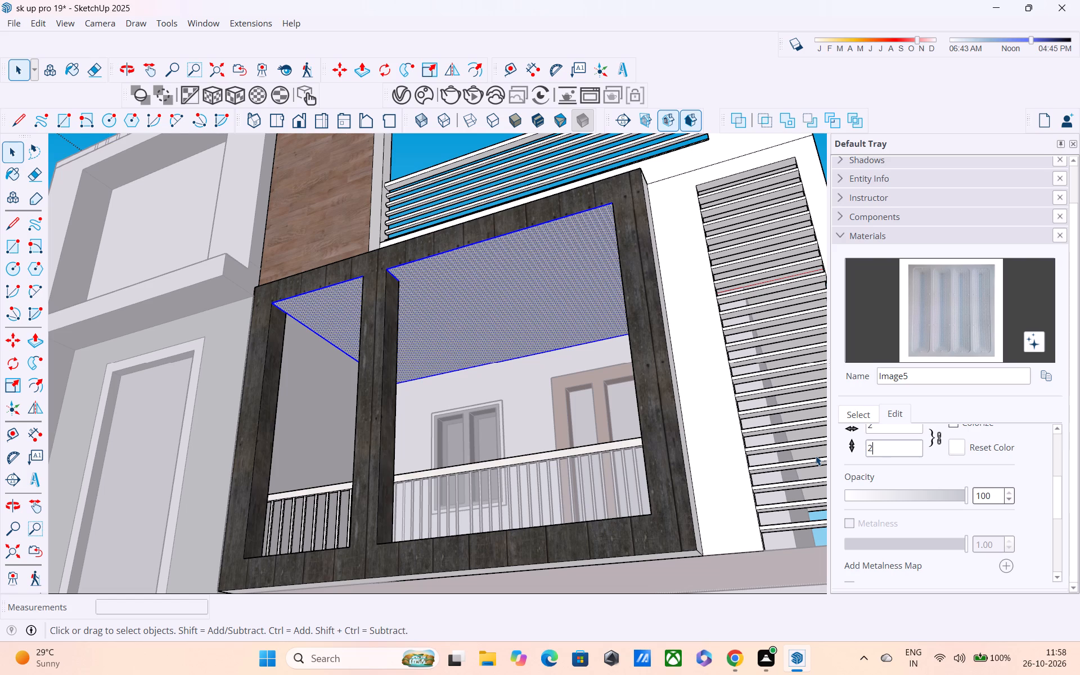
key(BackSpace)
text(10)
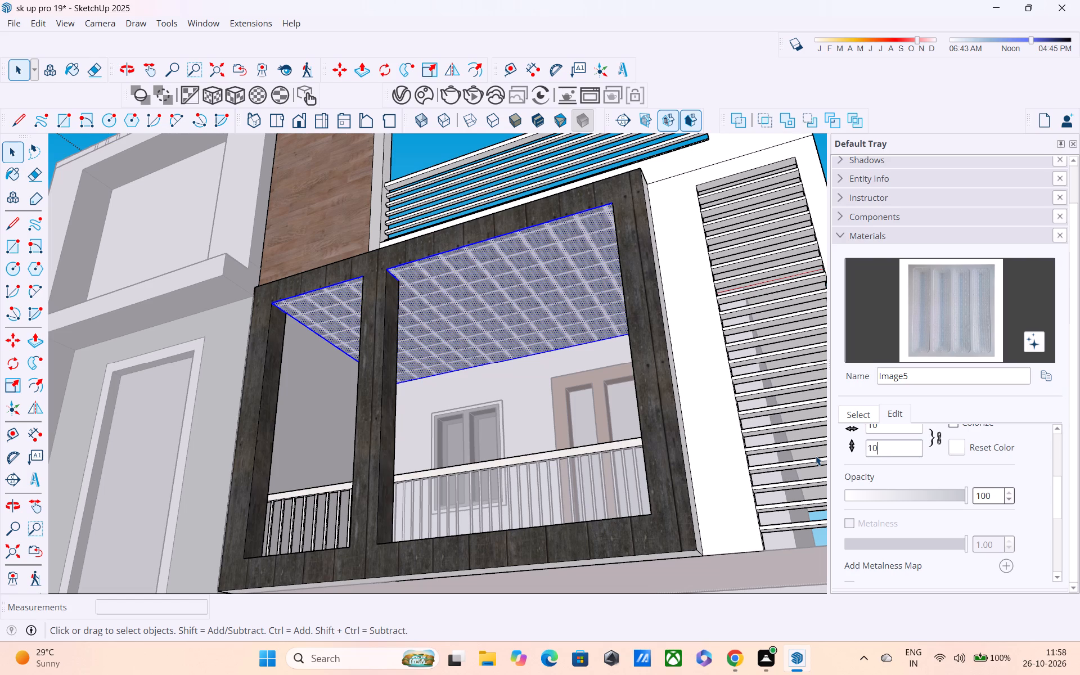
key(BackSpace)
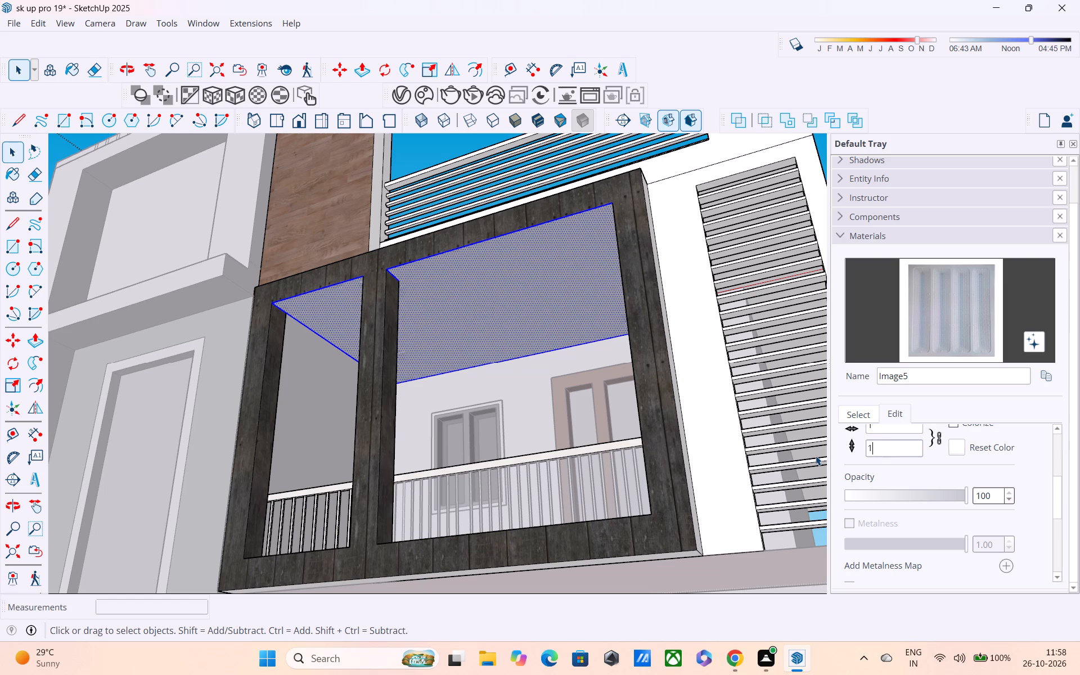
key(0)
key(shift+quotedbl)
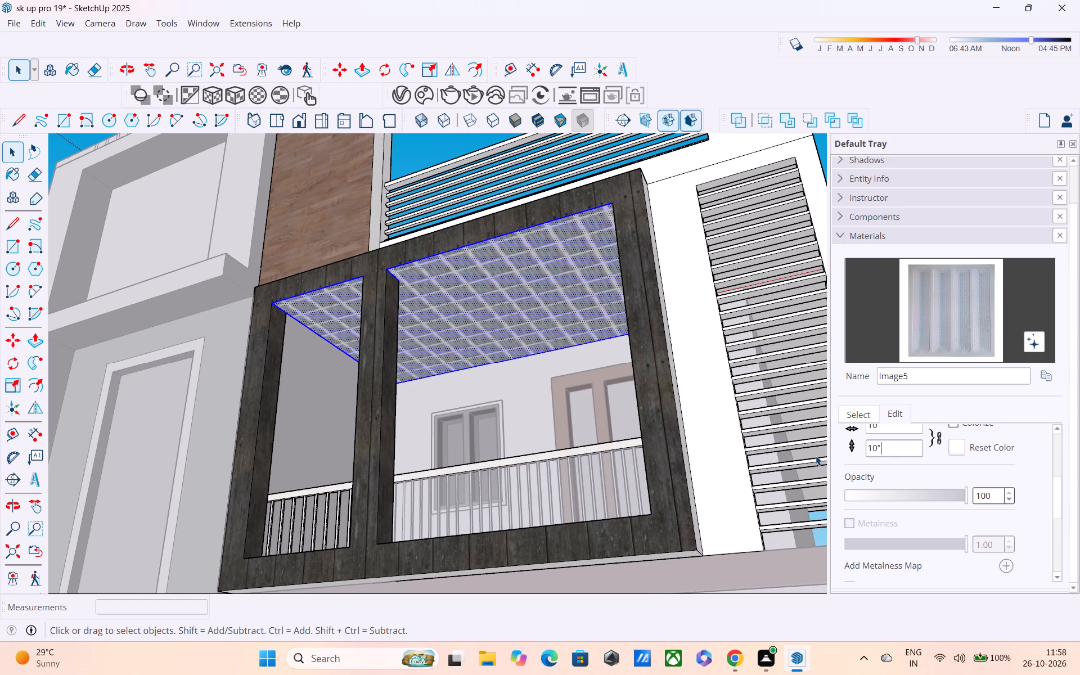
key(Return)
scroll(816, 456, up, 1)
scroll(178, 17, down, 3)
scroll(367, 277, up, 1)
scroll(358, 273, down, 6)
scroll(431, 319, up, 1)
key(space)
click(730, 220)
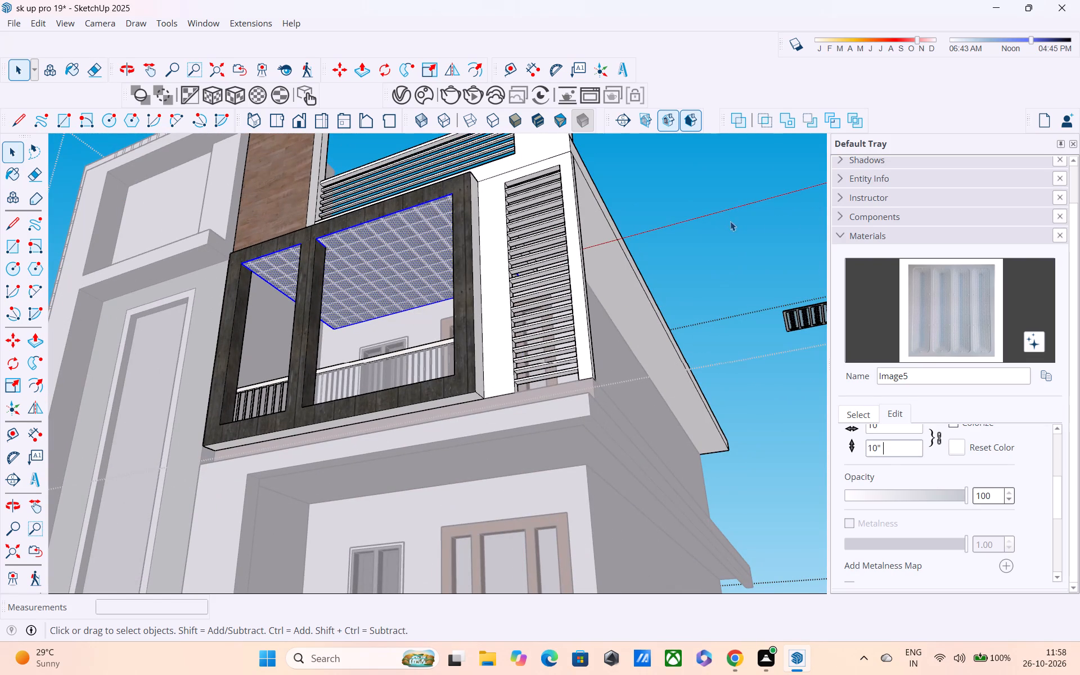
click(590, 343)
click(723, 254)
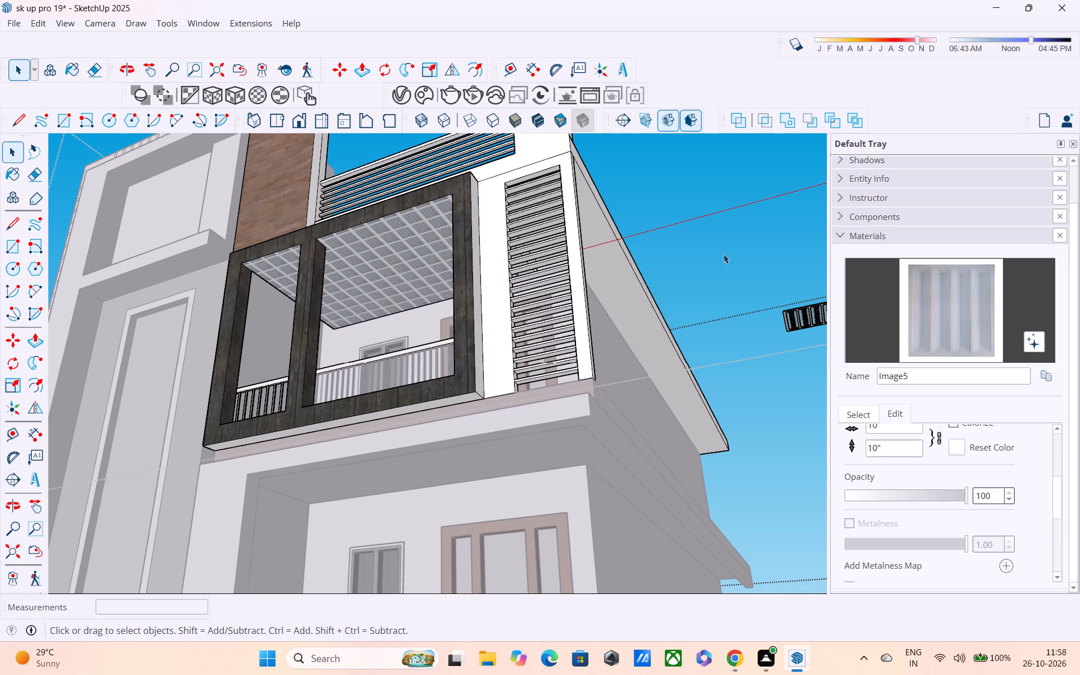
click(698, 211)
Examine the scale of the light-panel tiling on the balcony ceiling from below and from the front of the house.
middle_drag(682, 188, 719, 317)
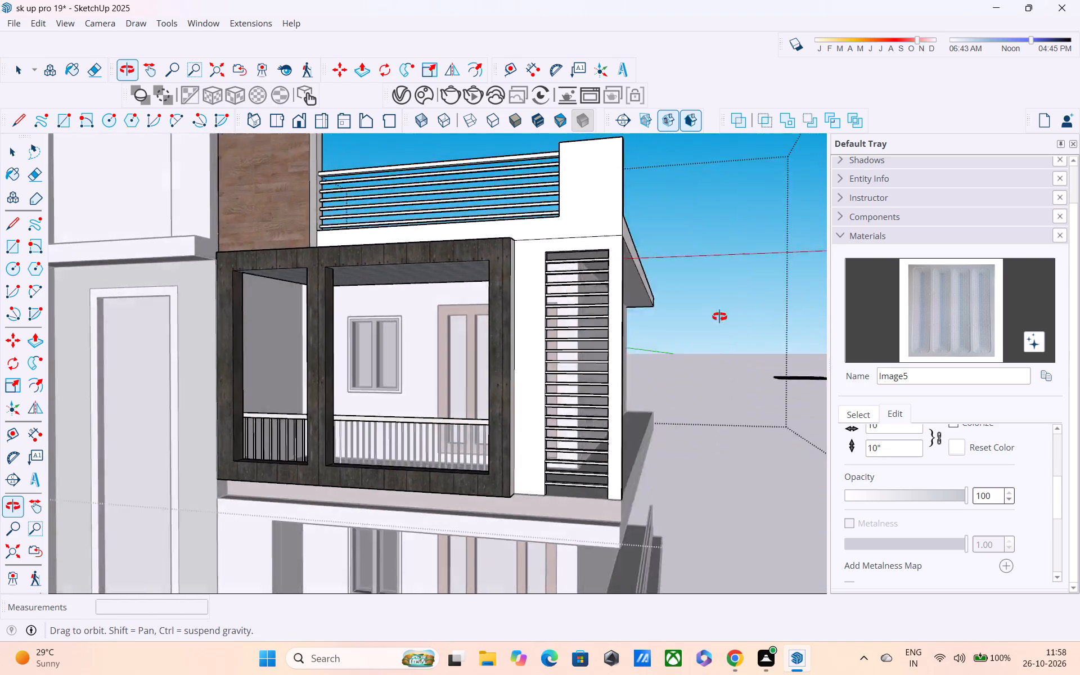
middle_drag(719, 317, 775, 185)
middle_drag(435, 236, 494, 166)
scroll(437, 273, up, 4)
middle_drag(405, 265, 490, 209)
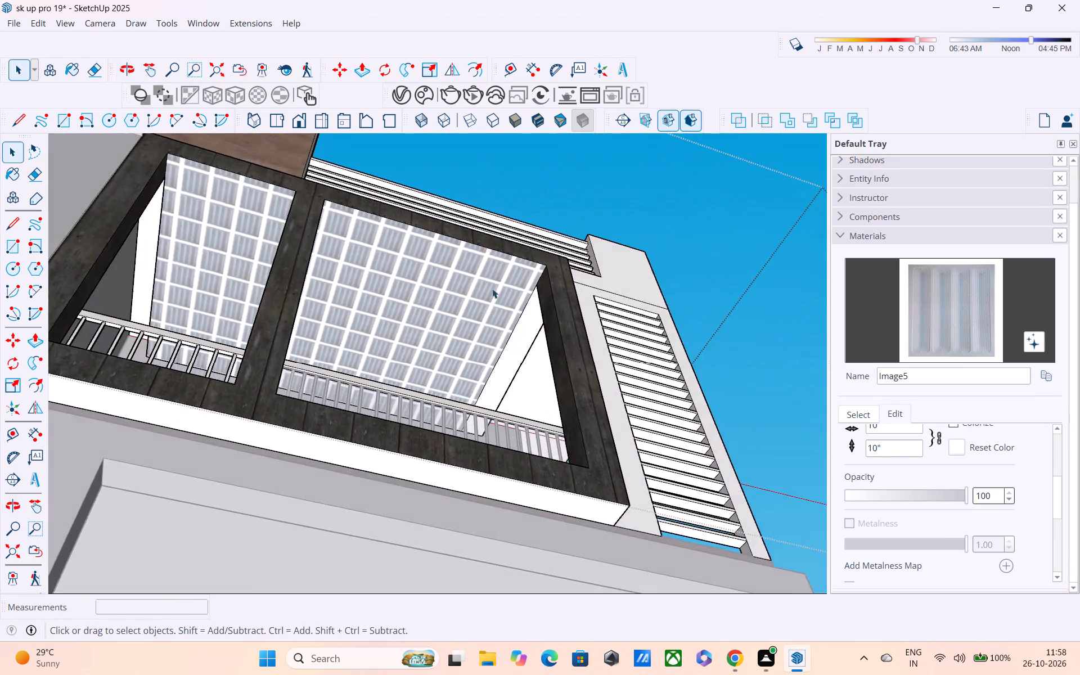
scroll(496, 298, up, 3)
middle_drag(527, 281, 400, 436)
scroll(400, 436, down, 1)
scroll(408, 307, down, 6)
middle_drag(422, 288, 428, 332)
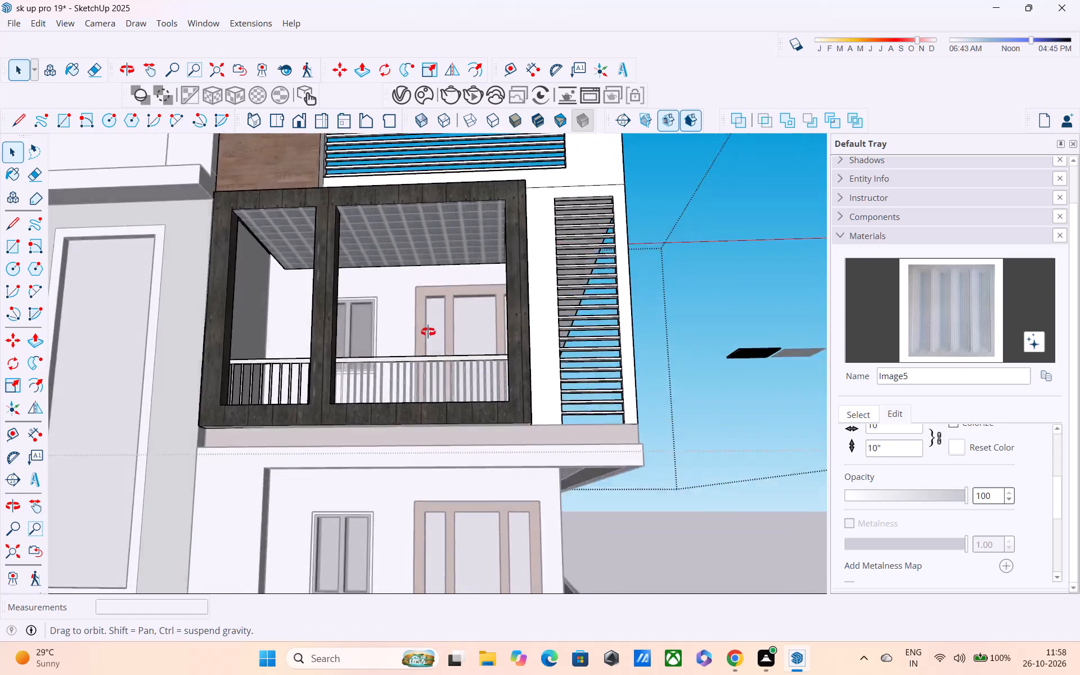
middle_drag(428, 332, 424, 248)
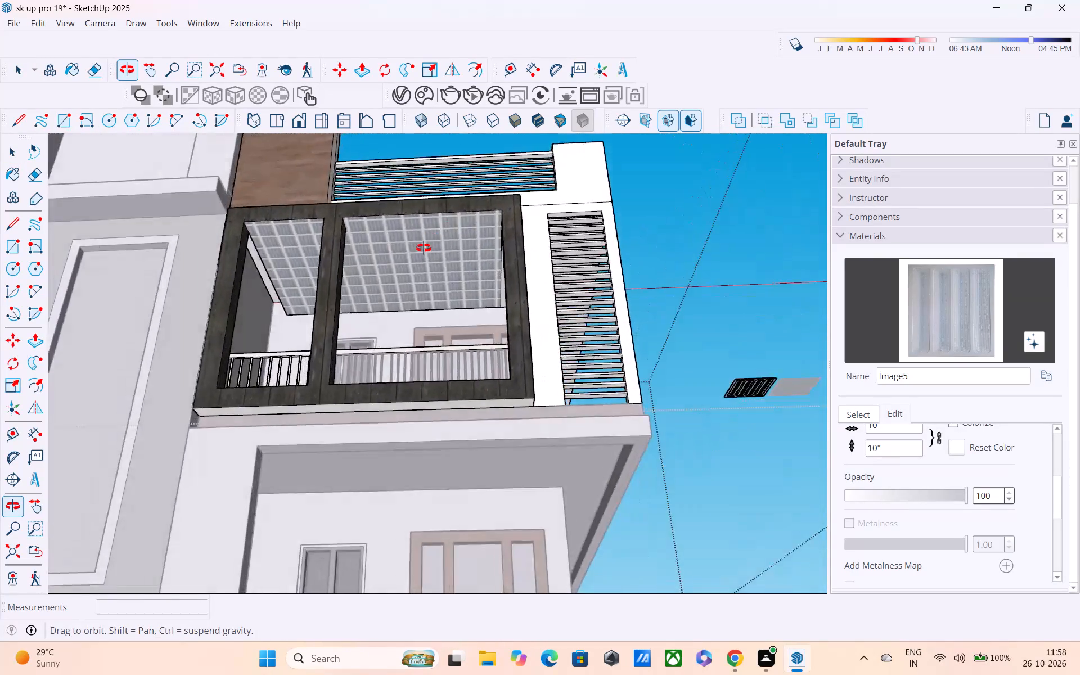
middle_drag(424, 248, 437, 361)
scroll(461, 284, down, 4)
middle_drag(454, 281, 439, 239)
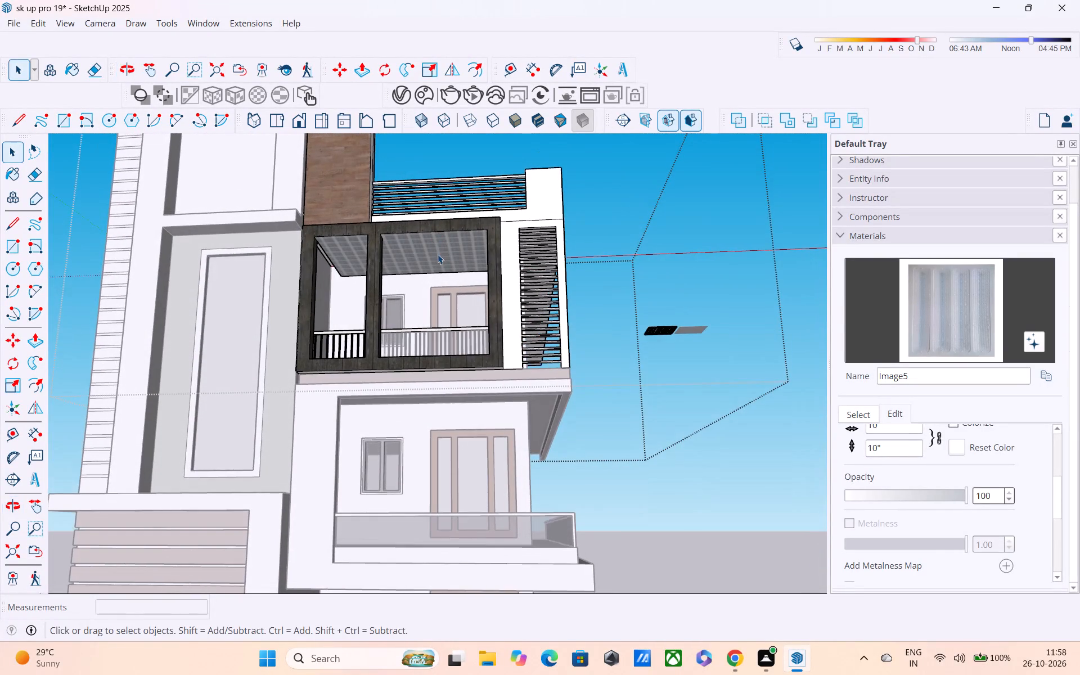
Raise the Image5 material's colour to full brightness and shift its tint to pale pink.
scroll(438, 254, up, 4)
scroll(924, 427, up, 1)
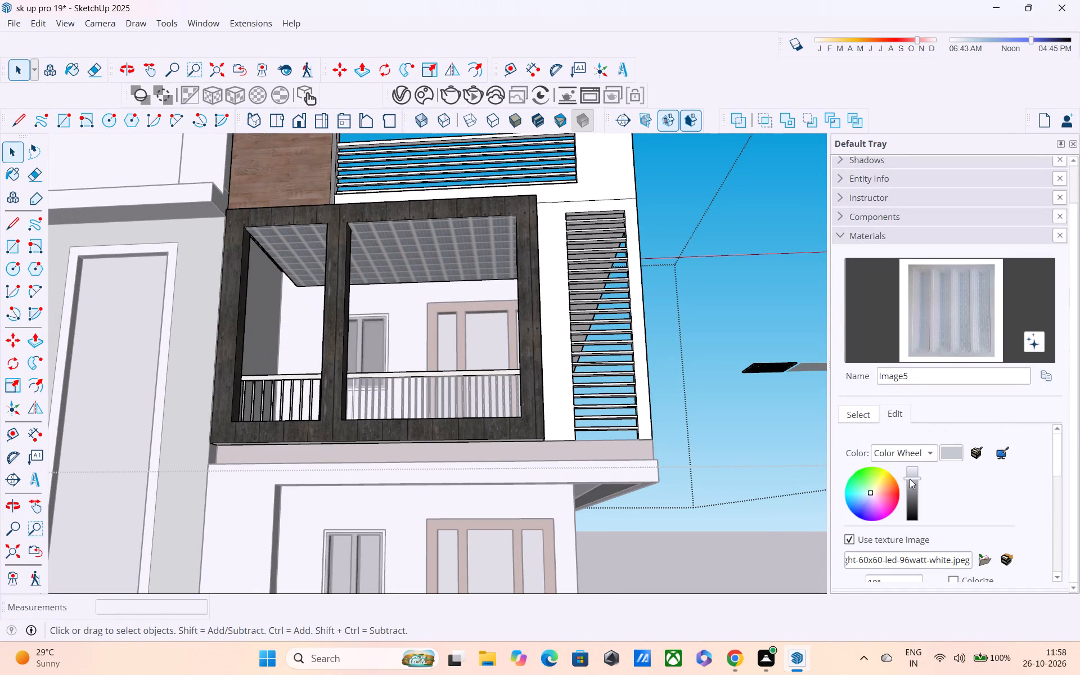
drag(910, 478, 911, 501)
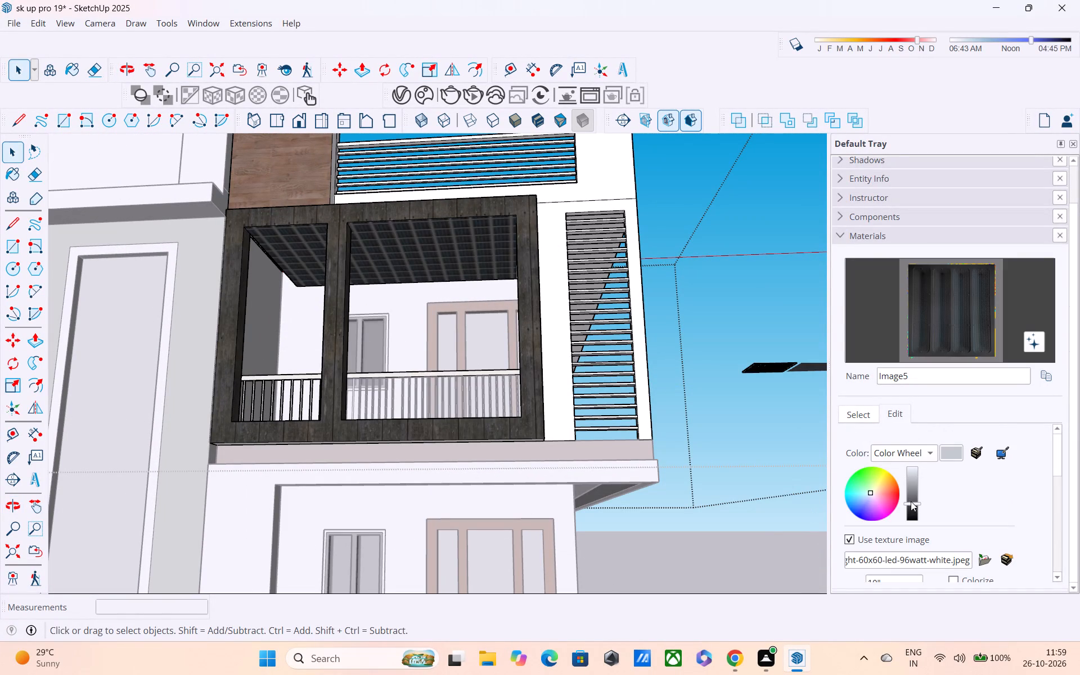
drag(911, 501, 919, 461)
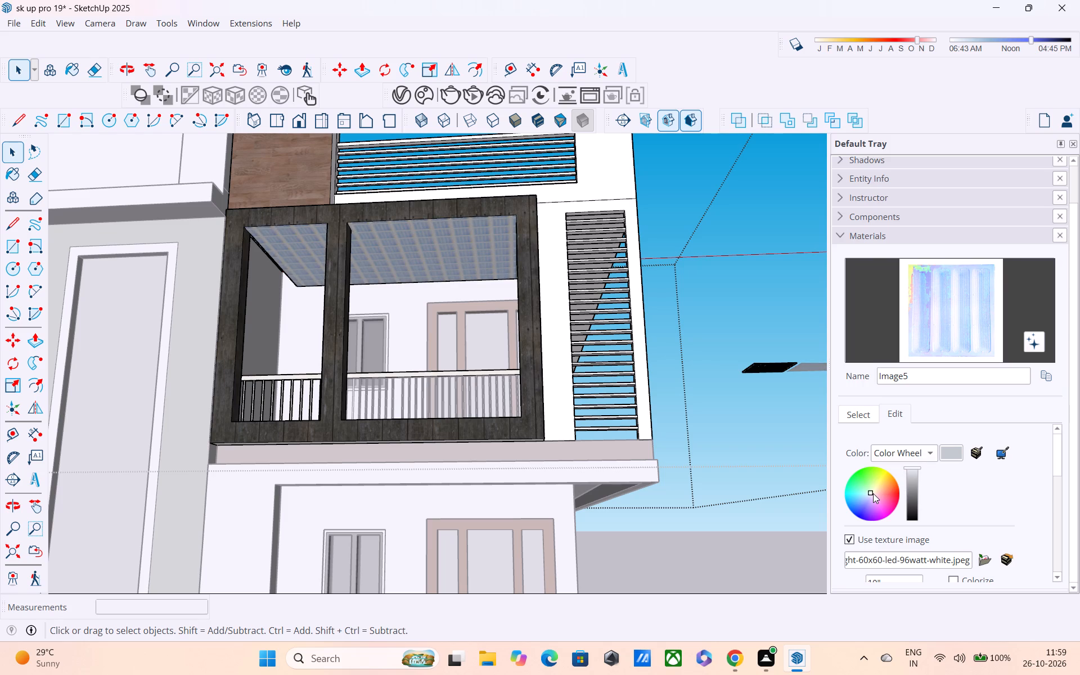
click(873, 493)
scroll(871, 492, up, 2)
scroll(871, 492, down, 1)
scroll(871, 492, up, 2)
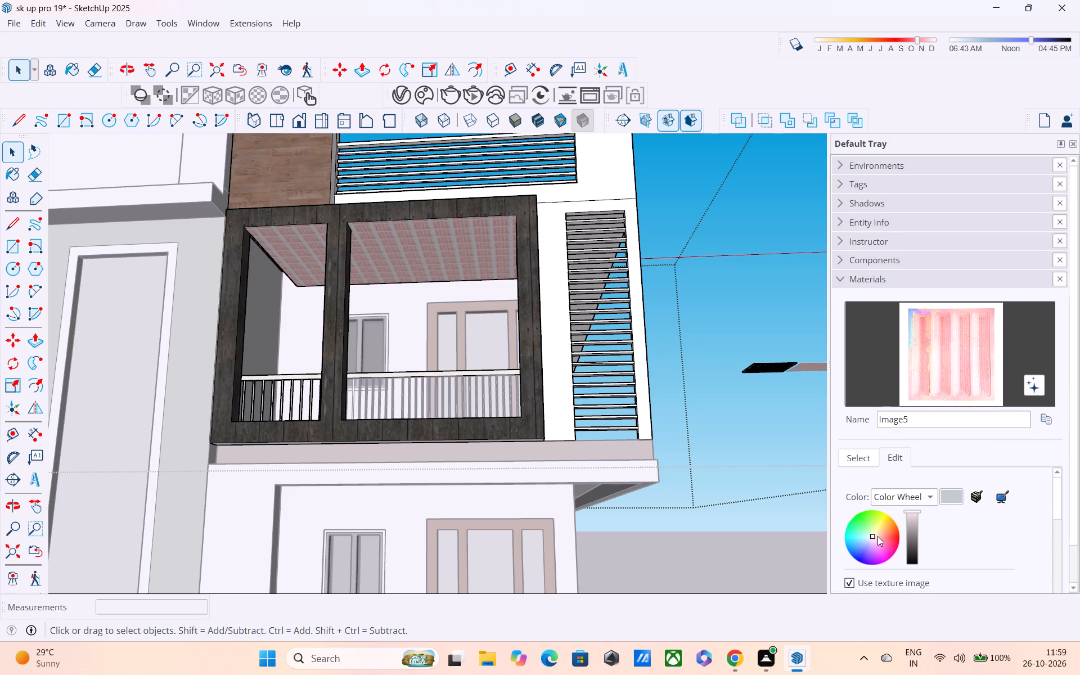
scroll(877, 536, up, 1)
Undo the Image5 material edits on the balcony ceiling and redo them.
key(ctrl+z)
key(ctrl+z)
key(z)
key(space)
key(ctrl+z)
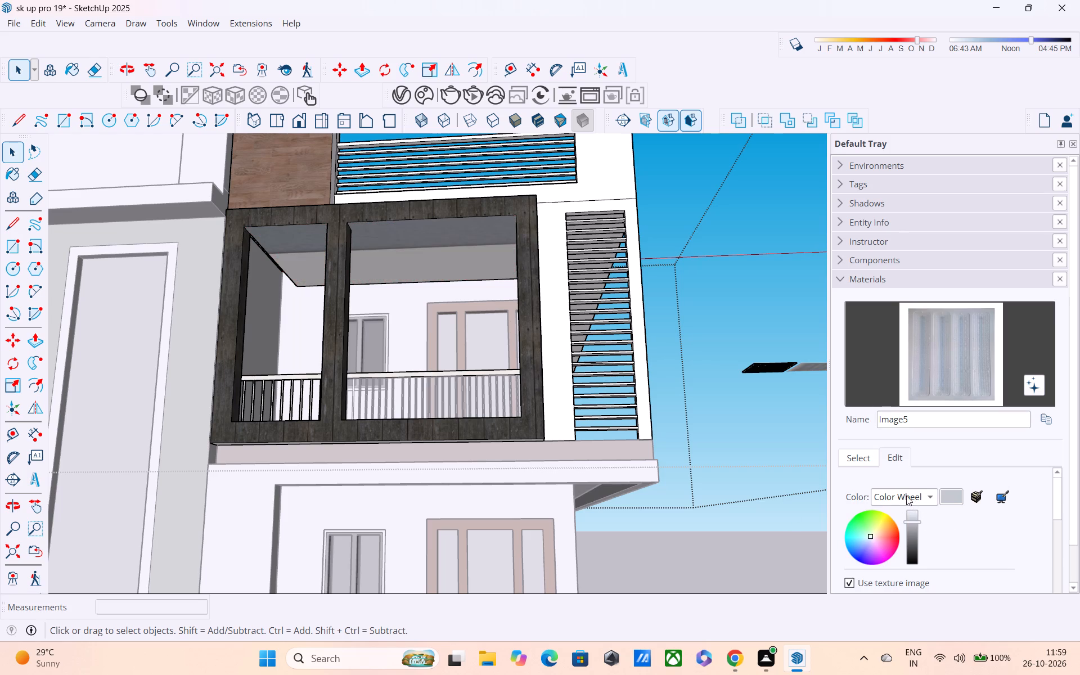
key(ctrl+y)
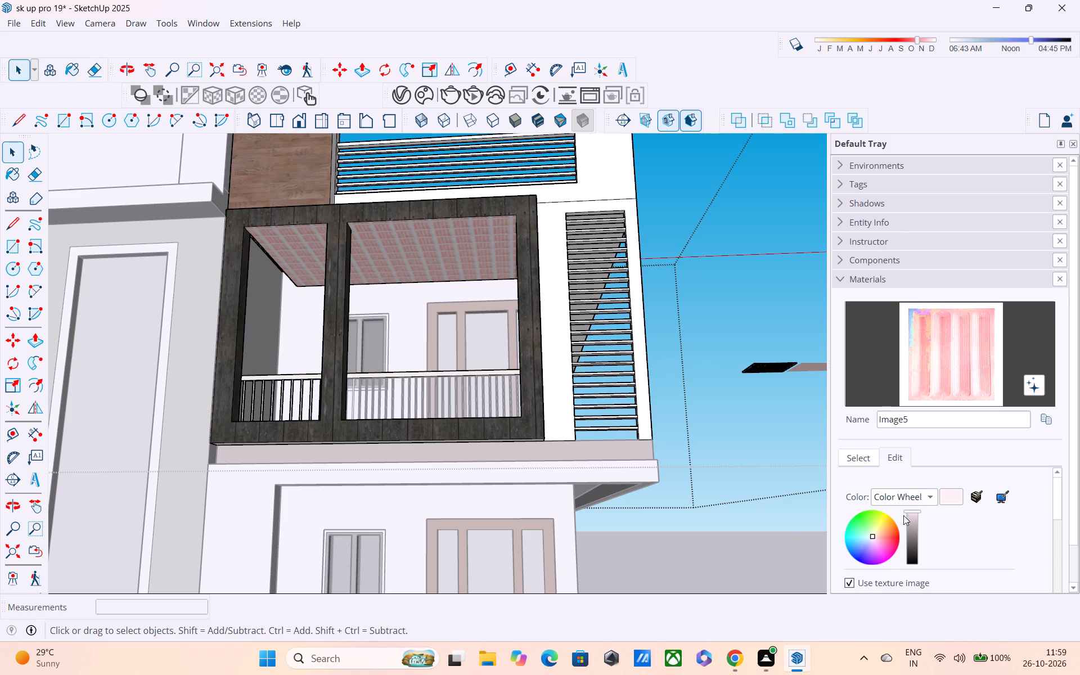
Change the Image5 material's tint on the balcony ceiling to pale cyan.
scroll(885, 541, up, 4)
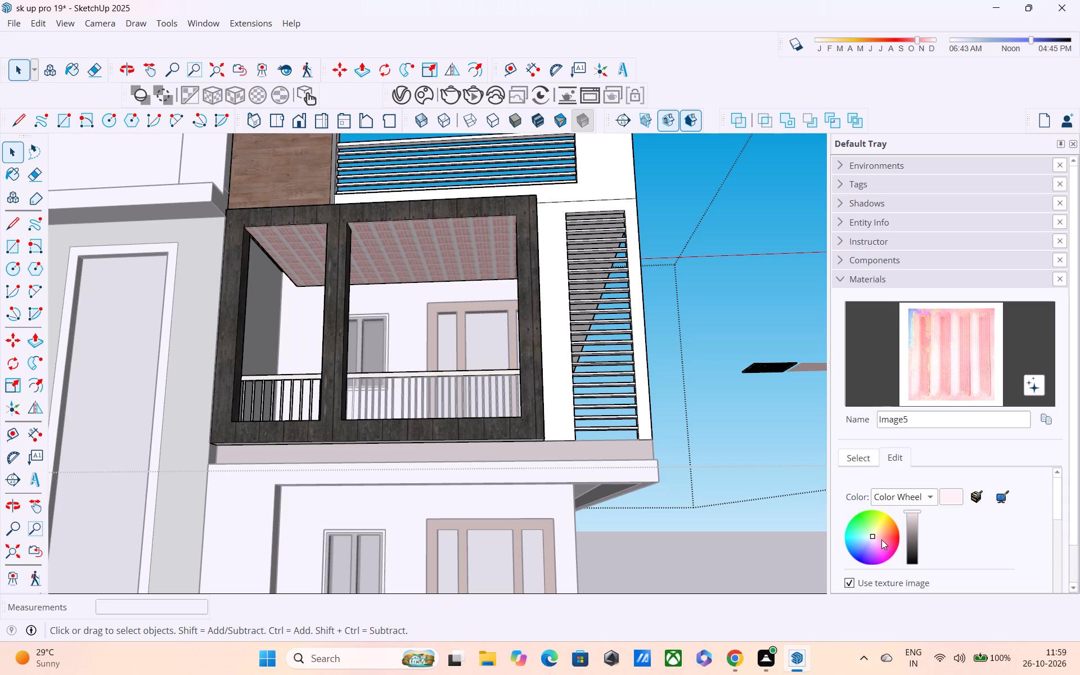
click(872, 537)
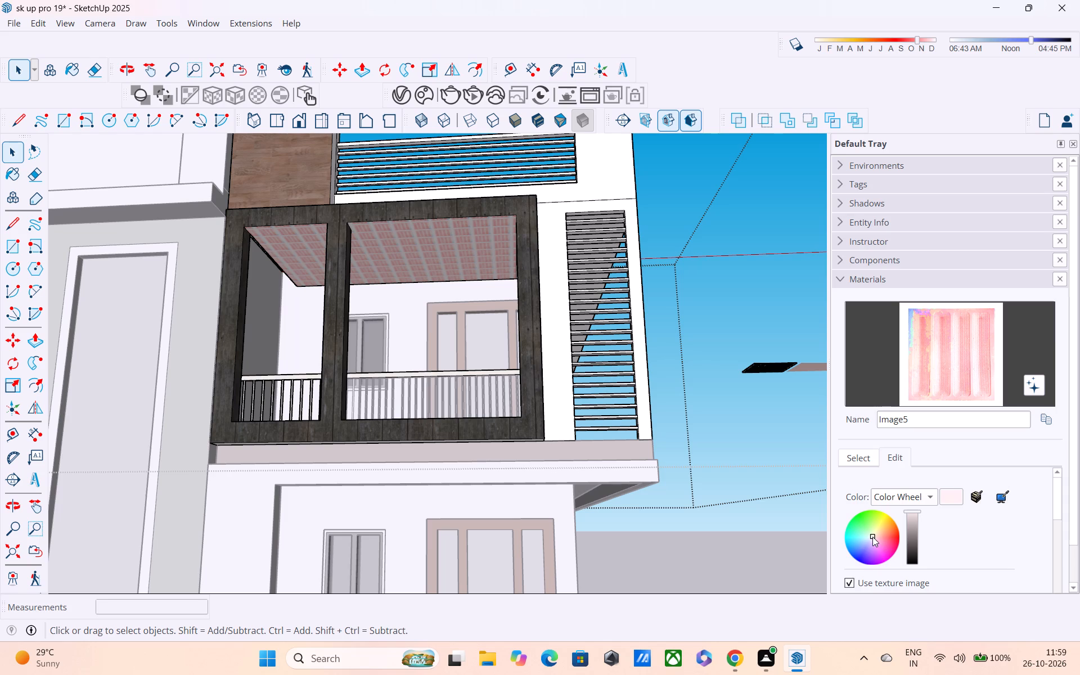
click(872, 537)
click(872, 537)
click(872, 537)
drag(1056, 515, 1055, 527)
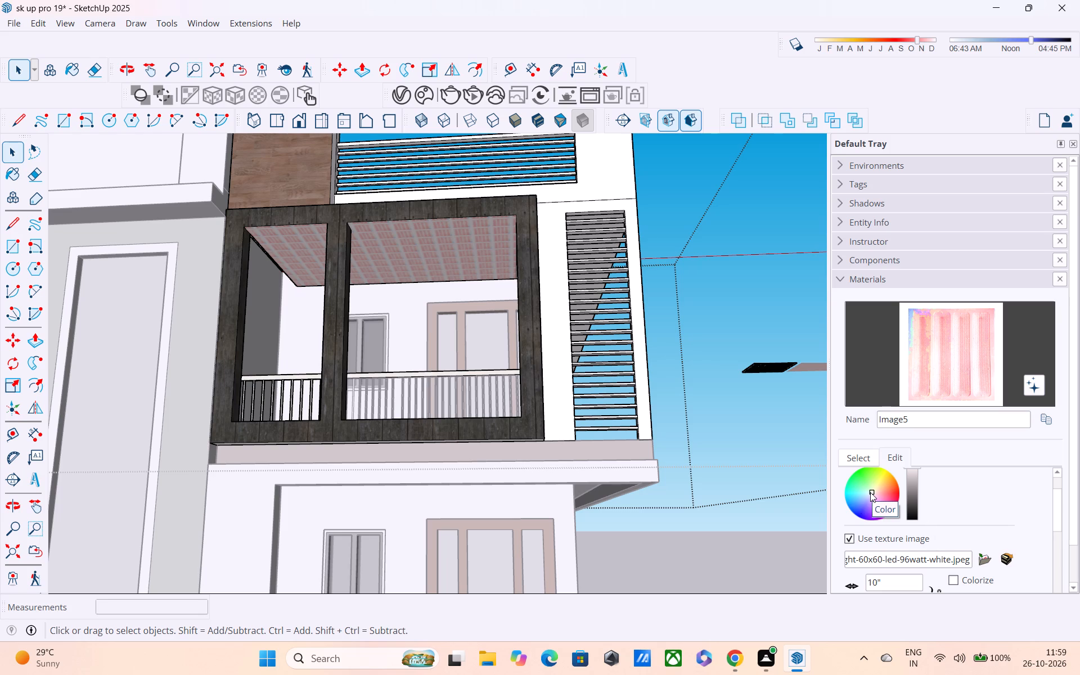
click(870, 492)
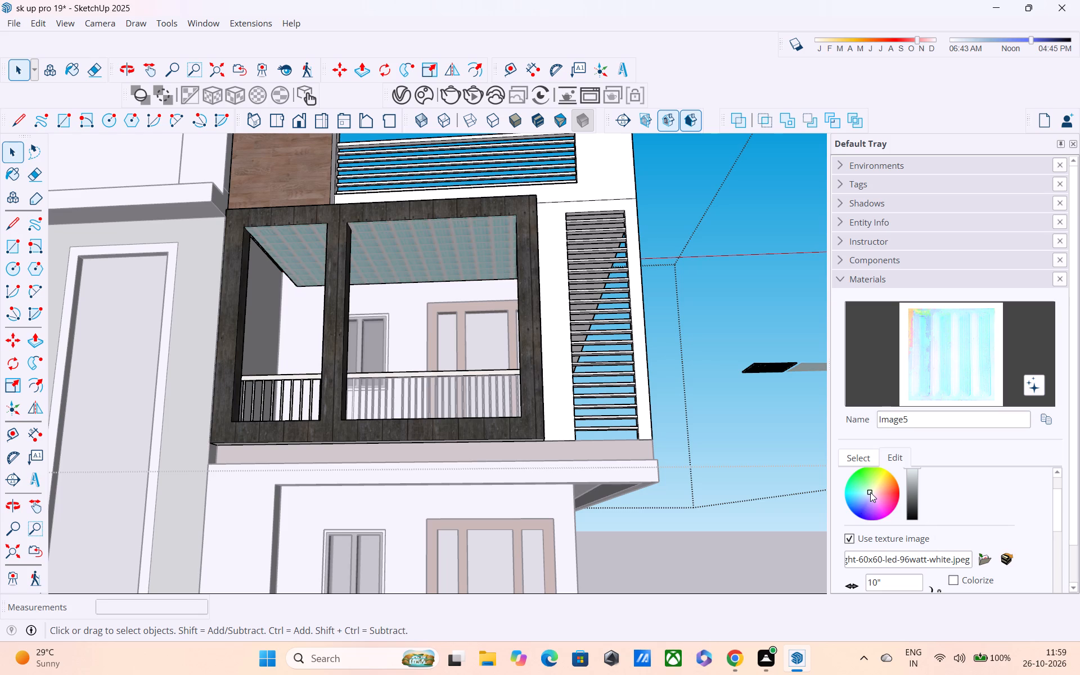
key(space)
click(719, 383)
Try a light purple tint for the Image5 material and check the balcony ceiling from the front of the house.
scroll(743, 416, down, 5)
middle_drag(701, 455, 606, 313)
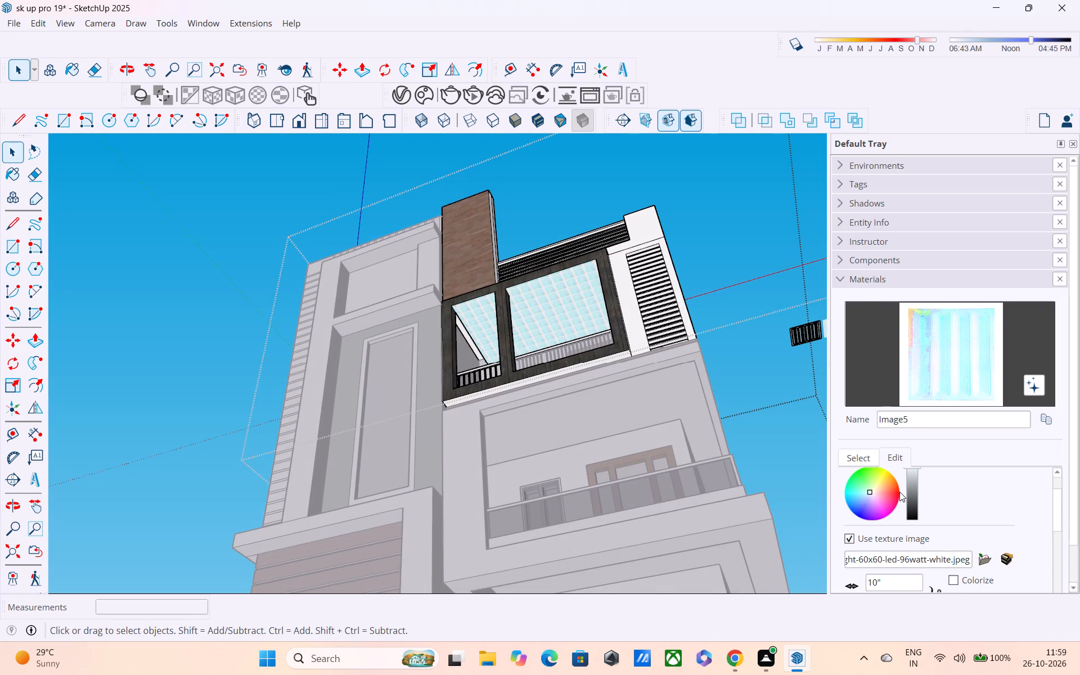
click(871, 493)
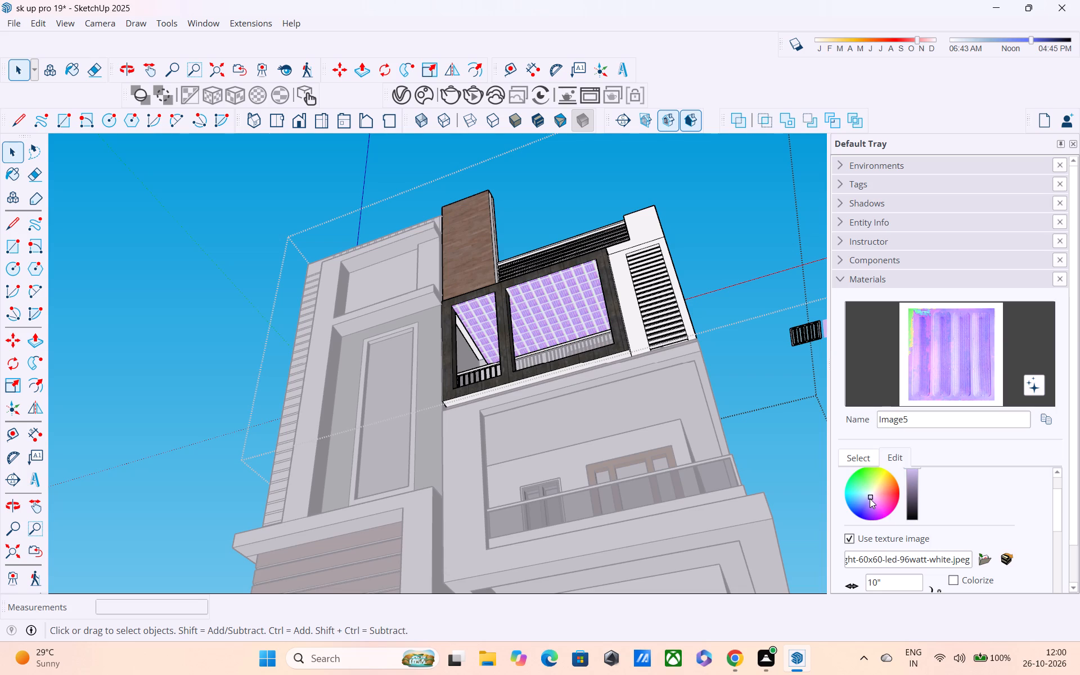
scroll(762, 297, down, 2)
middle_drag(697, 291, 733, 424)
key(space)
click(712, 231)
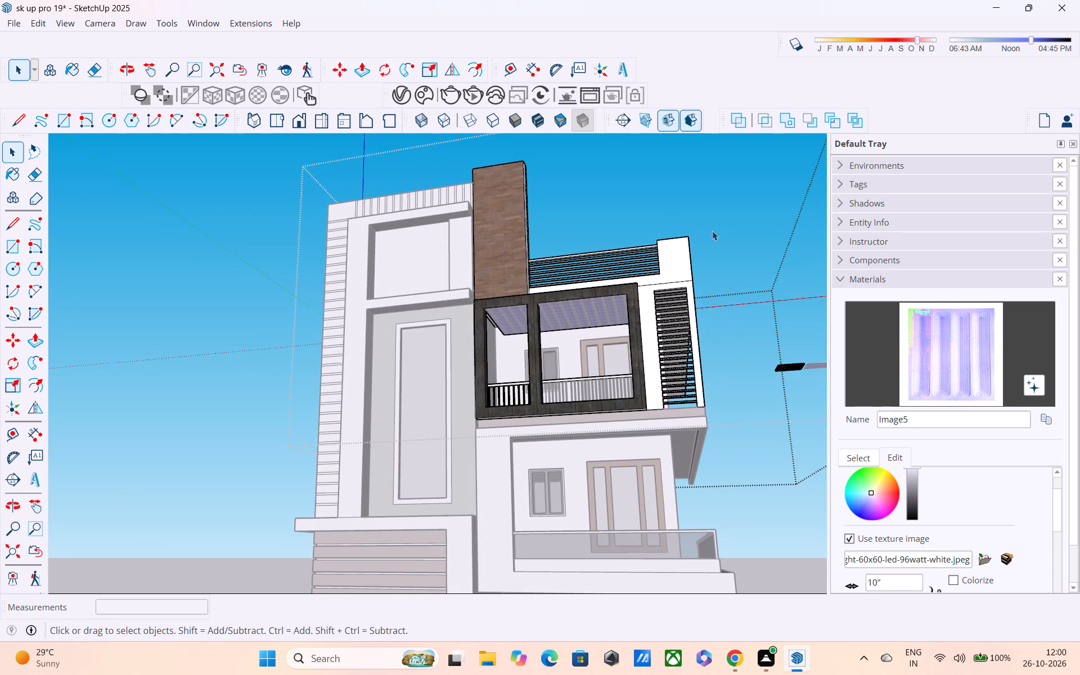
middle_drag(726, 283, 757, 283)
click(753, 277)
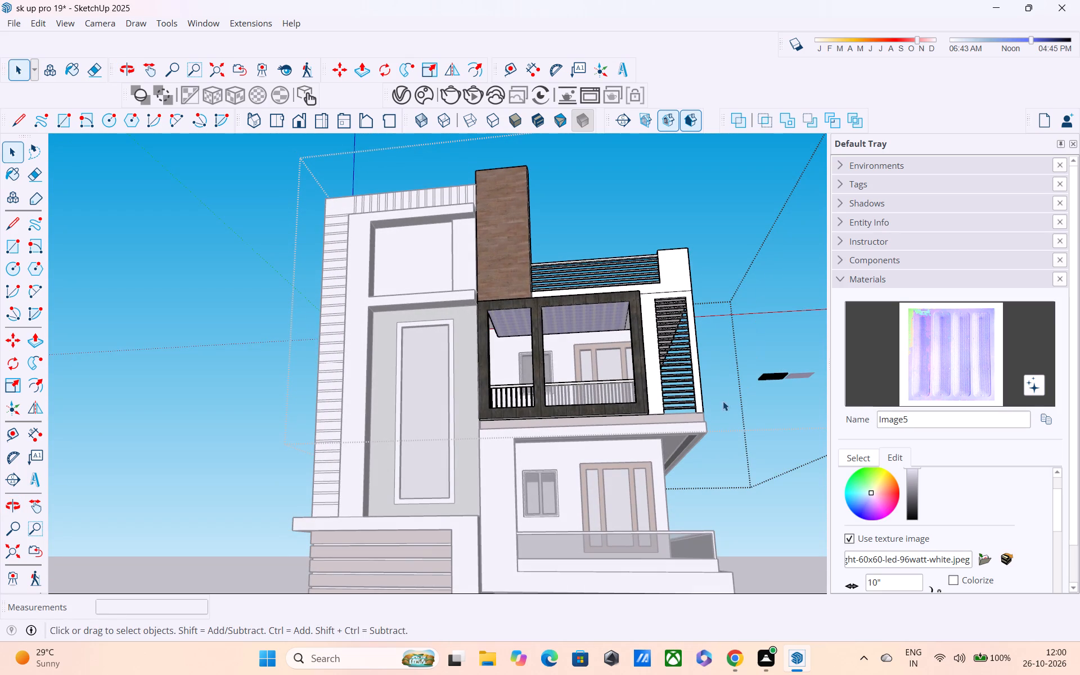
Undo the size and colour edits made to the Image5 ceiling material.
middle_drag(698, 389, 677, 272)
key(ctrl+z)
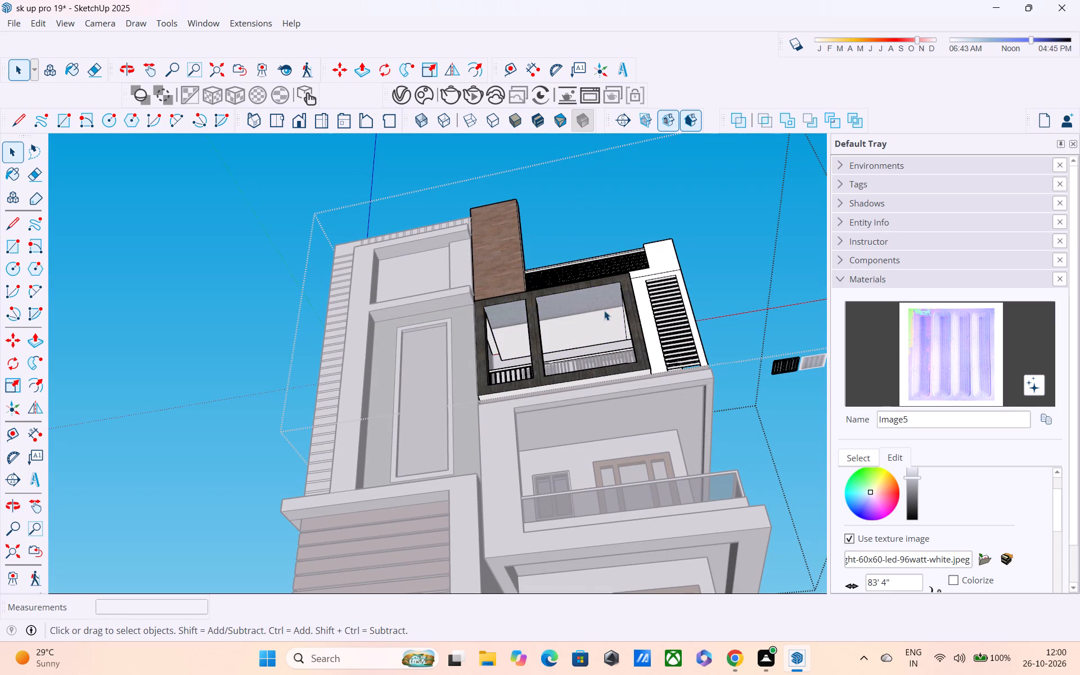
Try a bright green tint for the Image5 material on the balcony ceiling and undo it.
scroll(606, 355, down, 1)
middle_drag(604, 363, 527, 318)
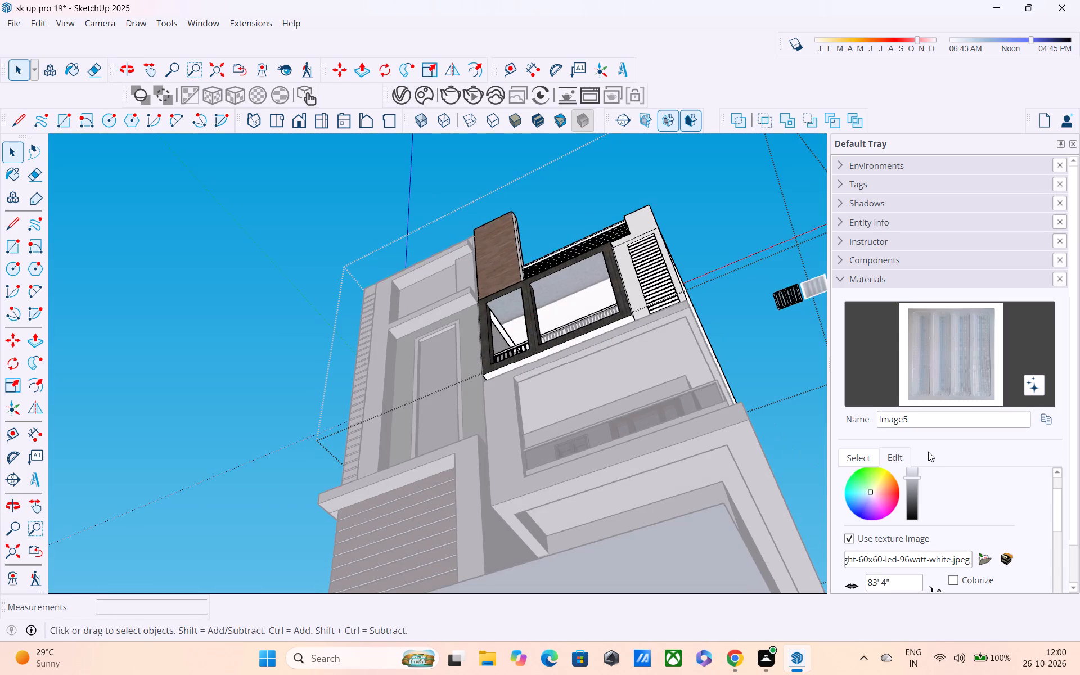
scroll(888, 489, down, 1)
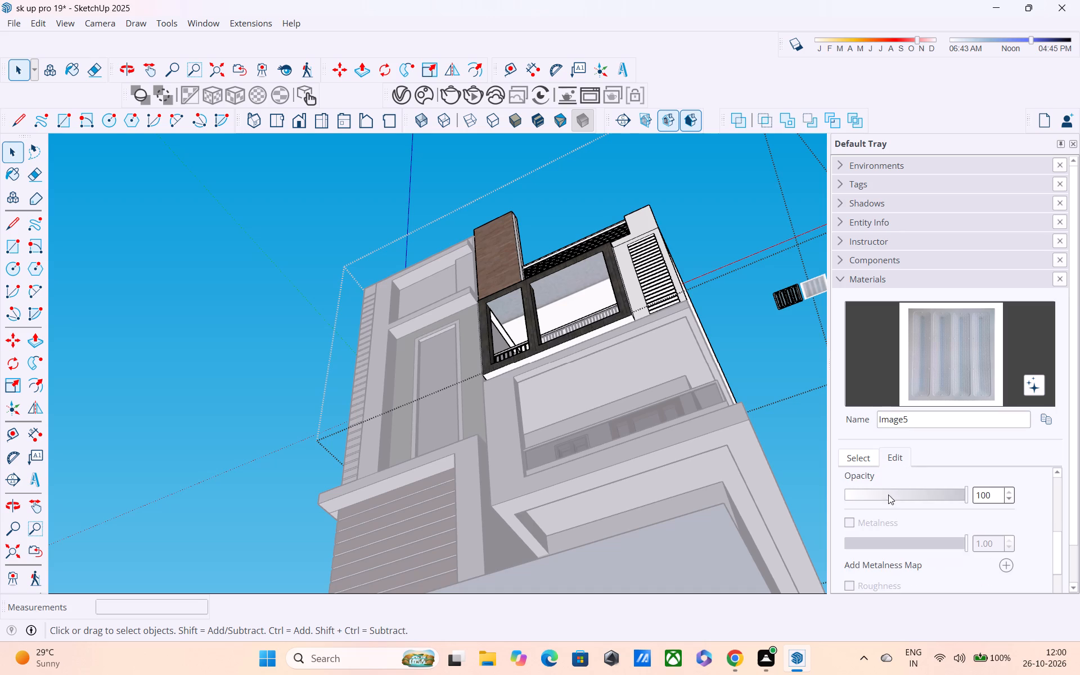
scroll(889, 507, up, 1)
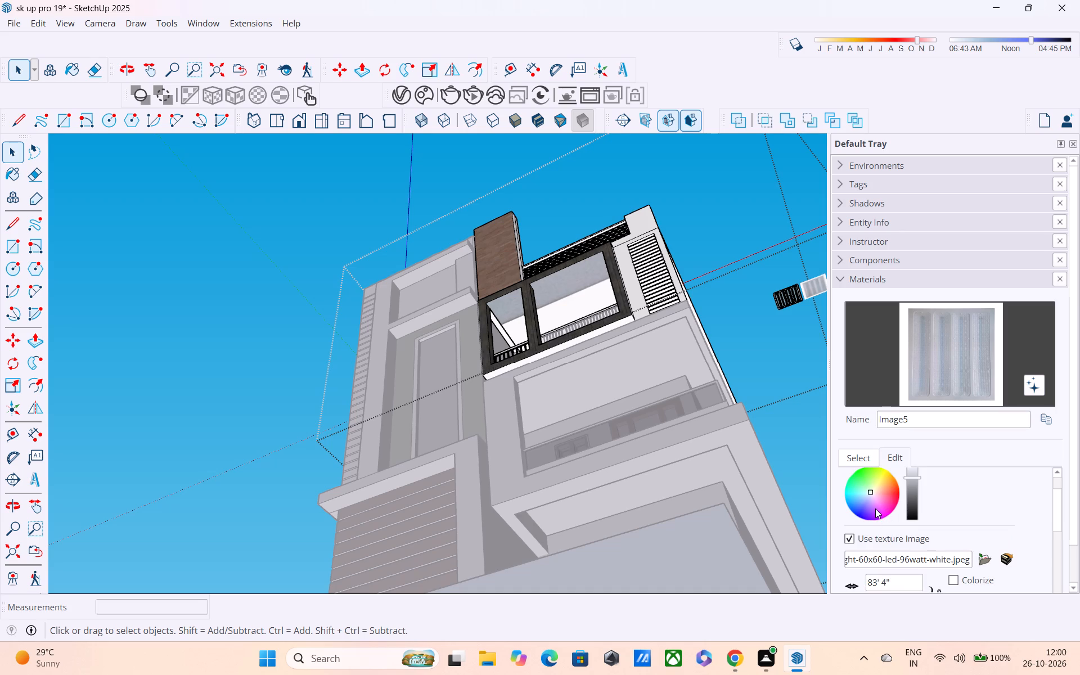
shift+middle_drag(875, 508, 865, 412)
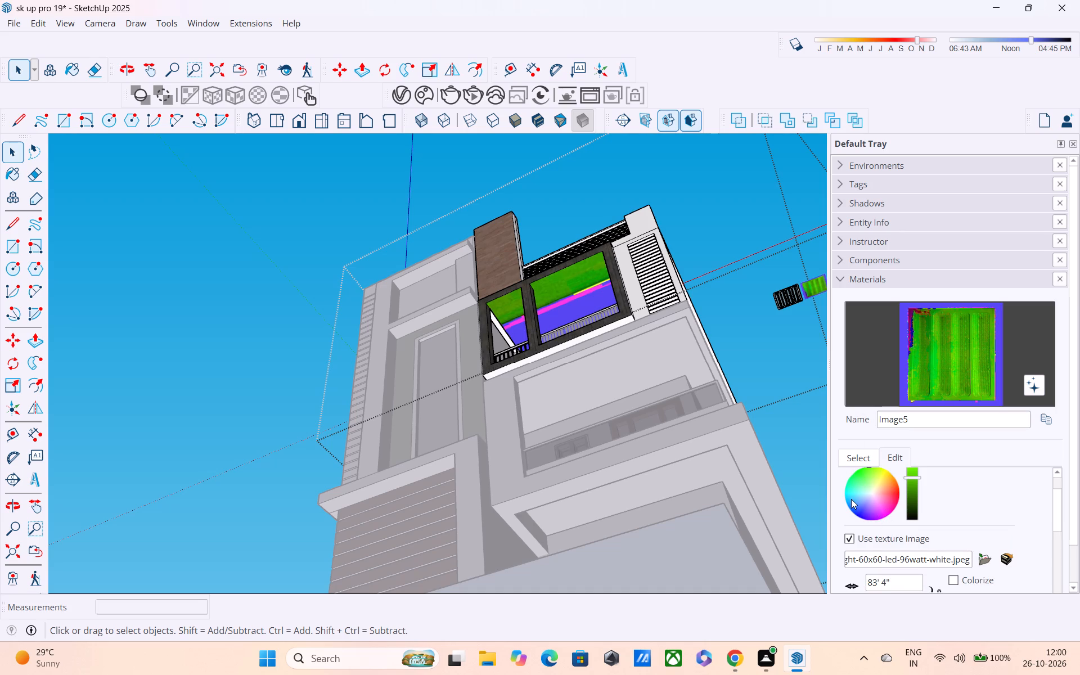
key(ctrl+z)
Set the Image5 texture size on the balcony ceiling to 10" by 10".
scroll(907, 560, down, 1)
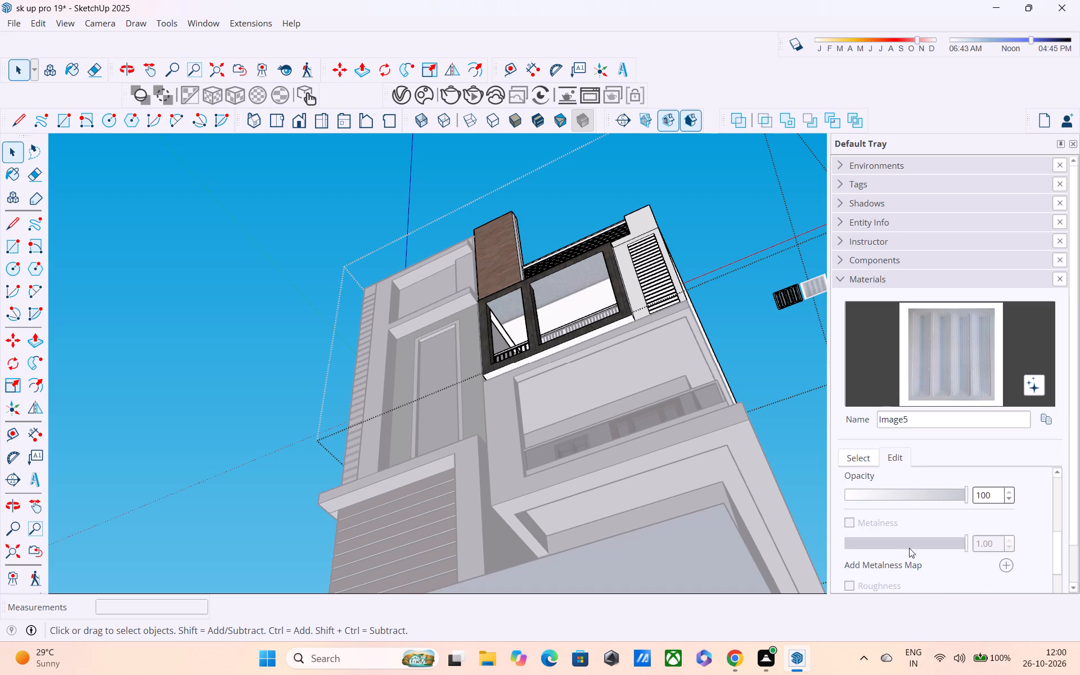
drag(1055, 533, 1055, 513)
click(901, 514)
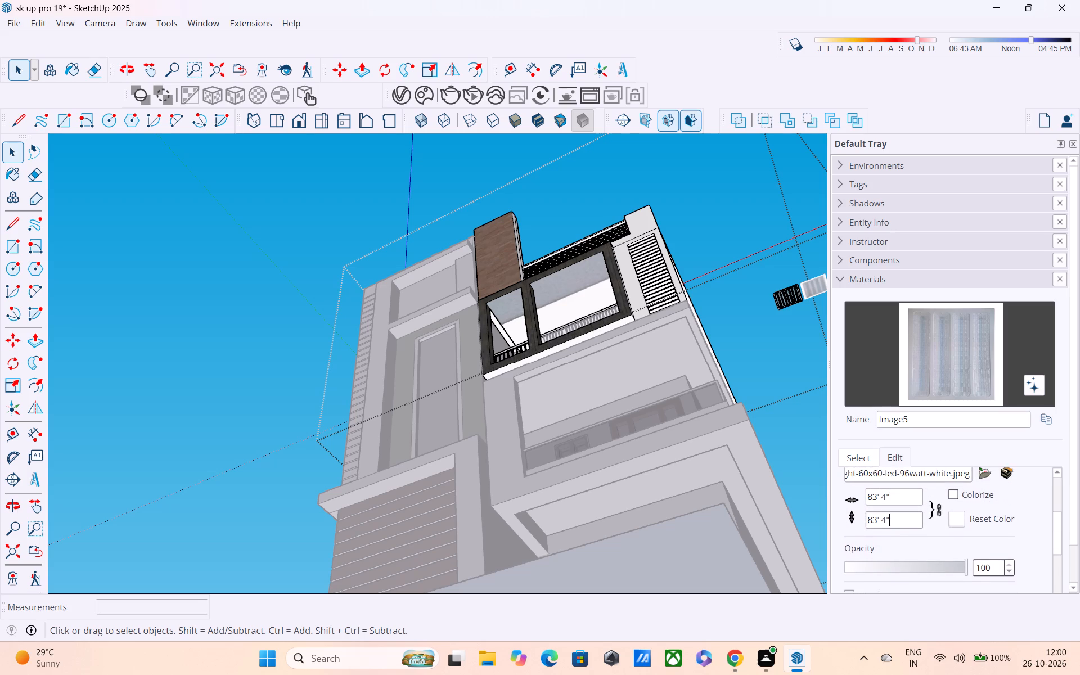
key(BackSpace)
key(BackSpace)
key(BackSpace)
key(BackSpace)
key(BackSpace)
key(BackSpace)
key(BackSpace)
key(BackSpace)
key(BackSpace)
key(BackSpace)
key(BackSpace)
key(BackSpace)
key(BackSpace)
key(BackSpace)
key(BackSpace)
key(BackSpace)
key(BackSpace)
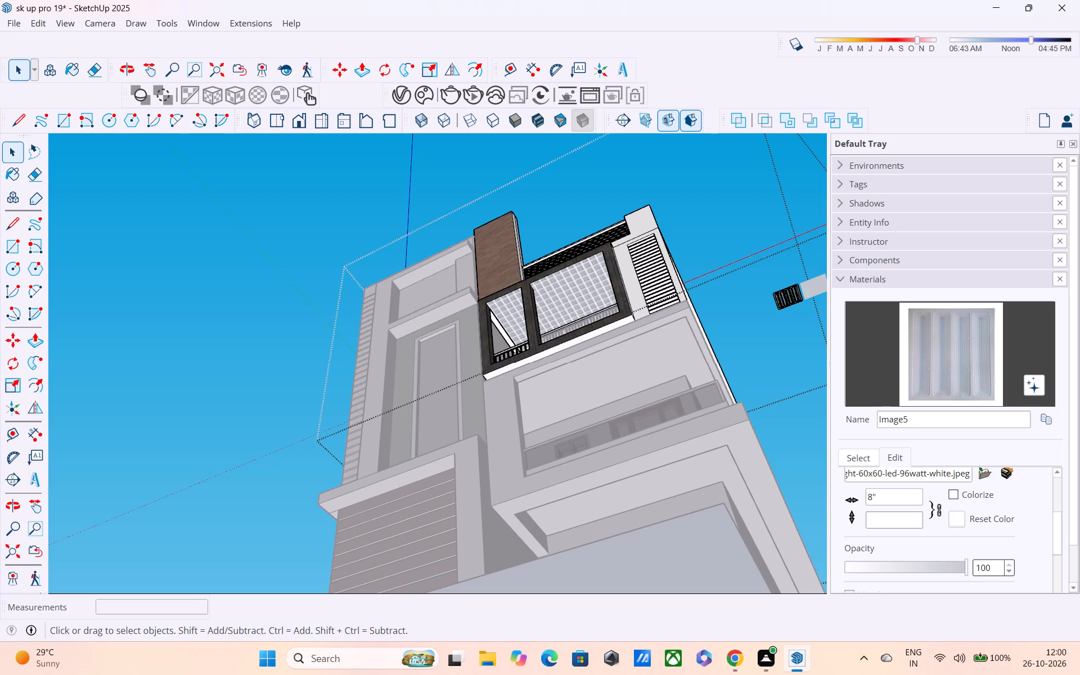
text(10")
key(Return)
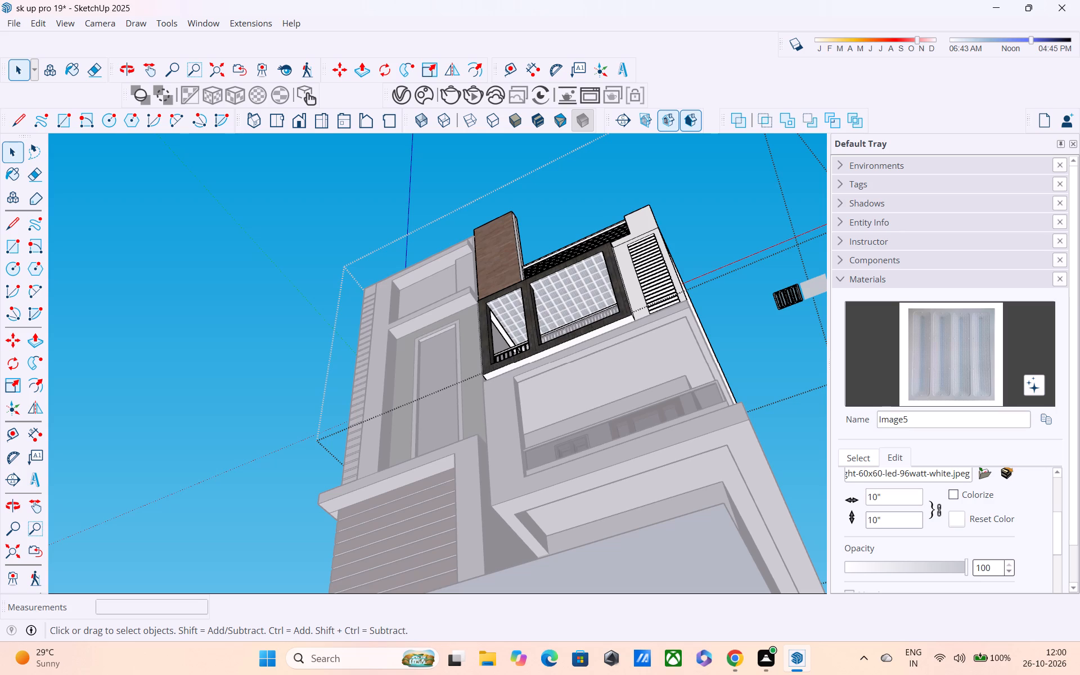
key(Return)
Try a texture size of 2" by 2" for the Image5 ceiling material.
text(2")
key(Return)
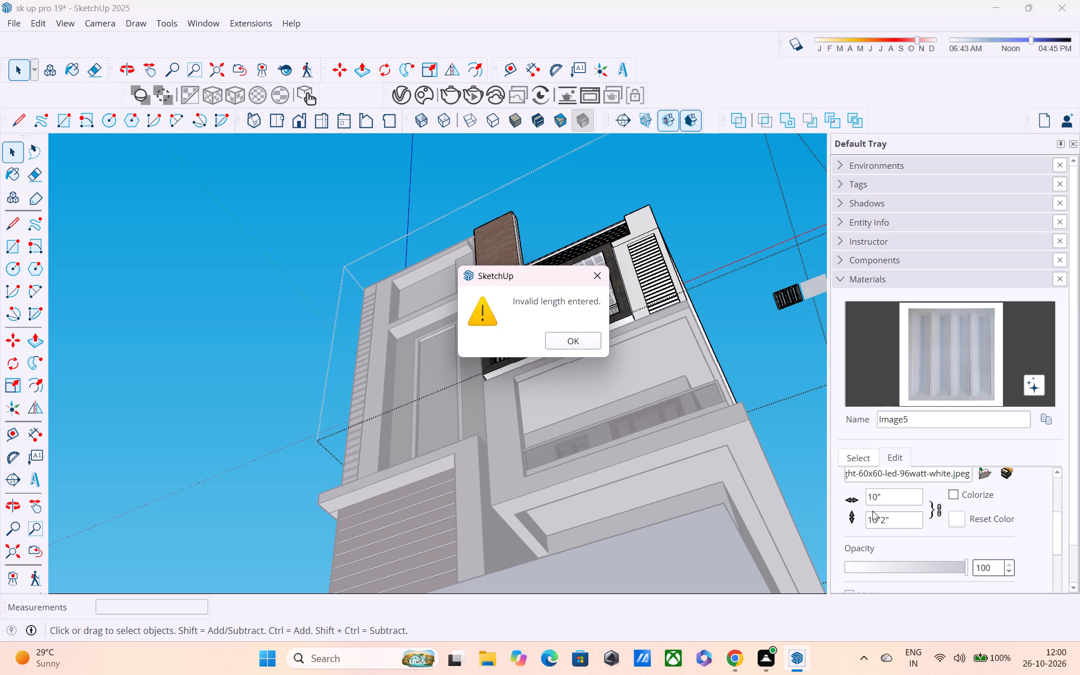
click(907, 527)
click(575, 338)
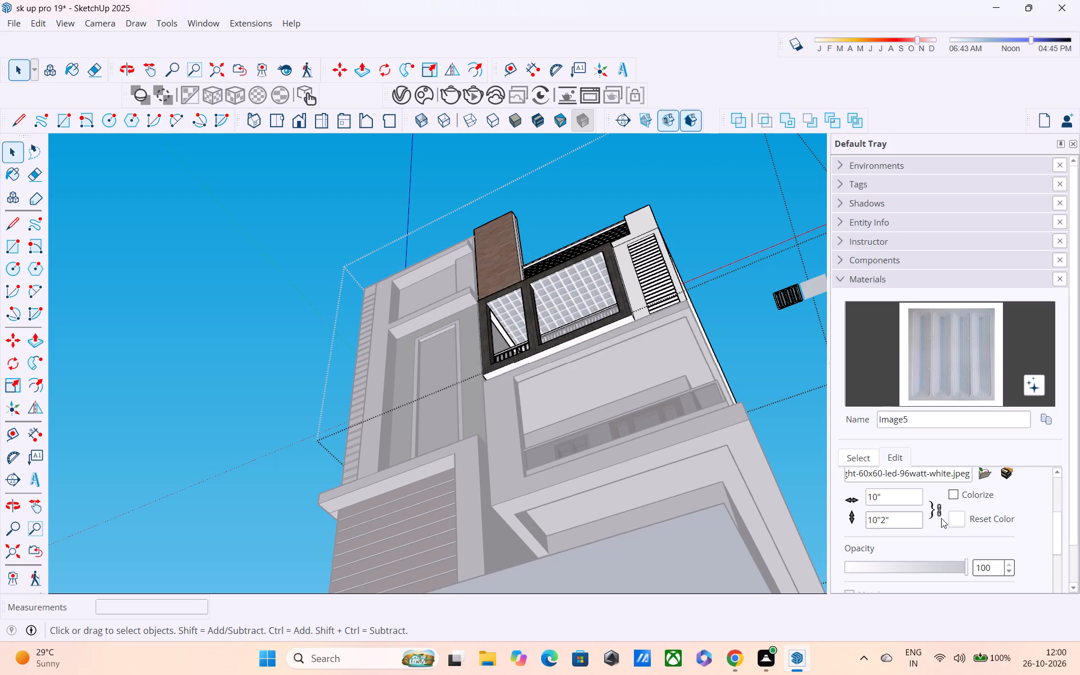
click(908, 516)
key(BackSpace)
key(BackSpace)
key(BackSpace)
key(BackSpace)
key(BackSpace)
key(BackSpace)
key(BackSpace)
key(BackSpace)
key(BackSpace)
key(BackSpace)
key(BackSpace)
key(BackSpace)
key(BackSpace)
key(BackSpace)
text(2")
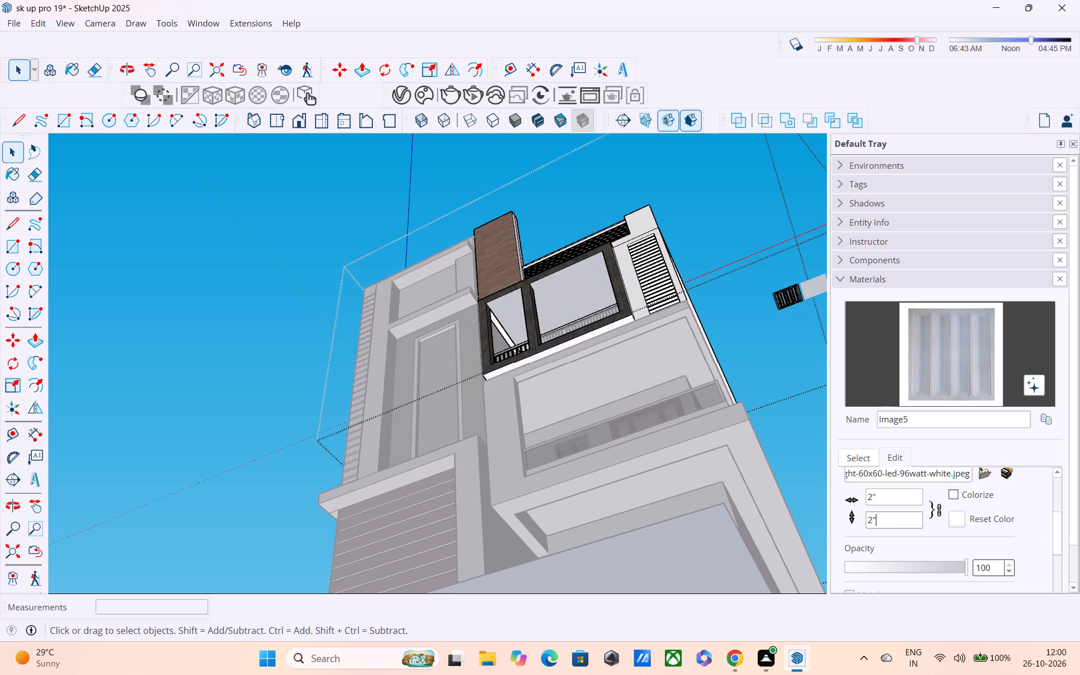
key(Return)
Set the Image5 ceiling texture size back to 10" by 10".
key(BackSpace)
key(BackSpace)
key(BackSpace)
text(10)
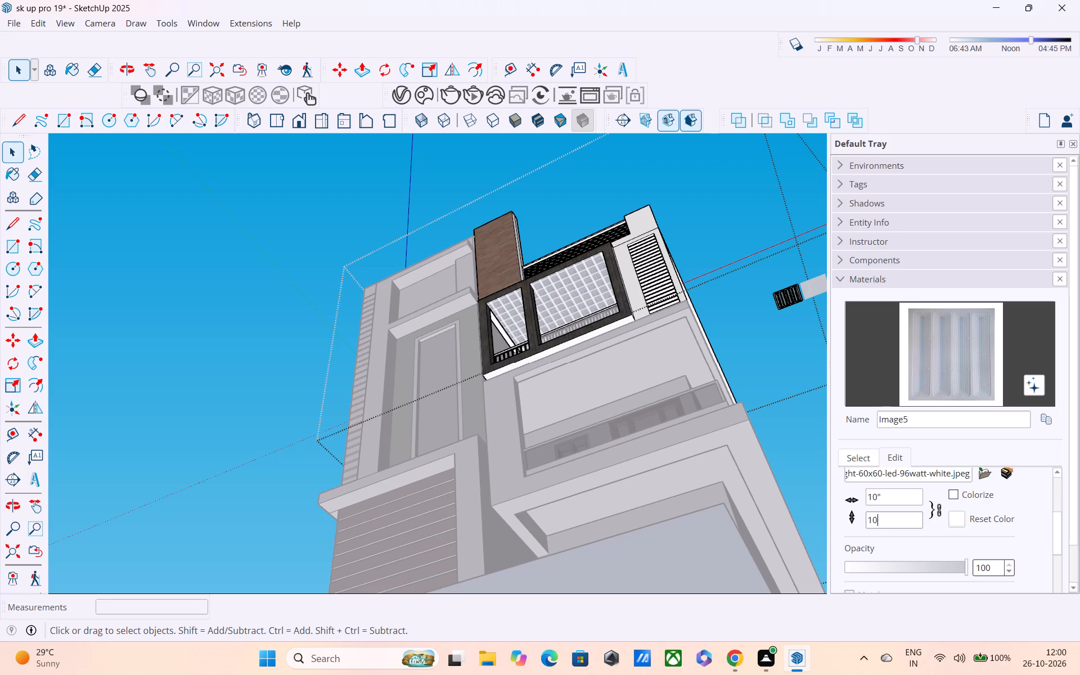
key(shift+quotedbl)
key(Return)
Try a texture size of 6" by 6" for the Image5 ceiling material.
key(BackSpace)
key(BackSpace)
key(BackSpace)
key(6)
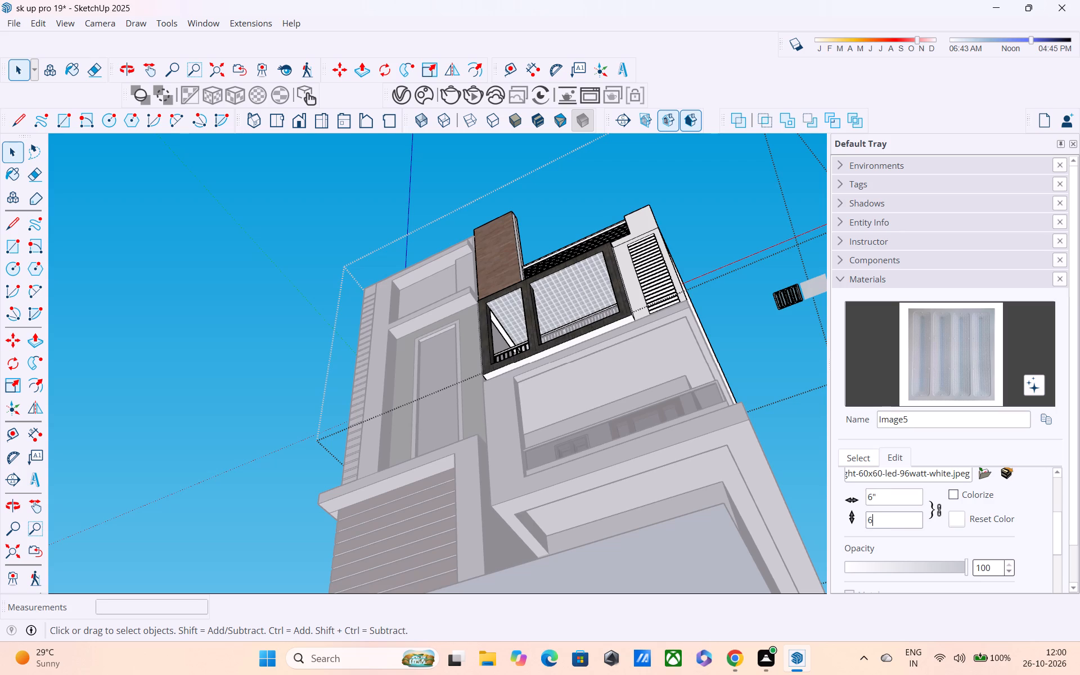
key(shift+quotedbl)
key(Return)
Set the Image5 texture size on the balcony ceiling to 4" by 4".
key(BackSpace)
key(BackSpace)
key(BackSpace)
text(4")
key(Return)
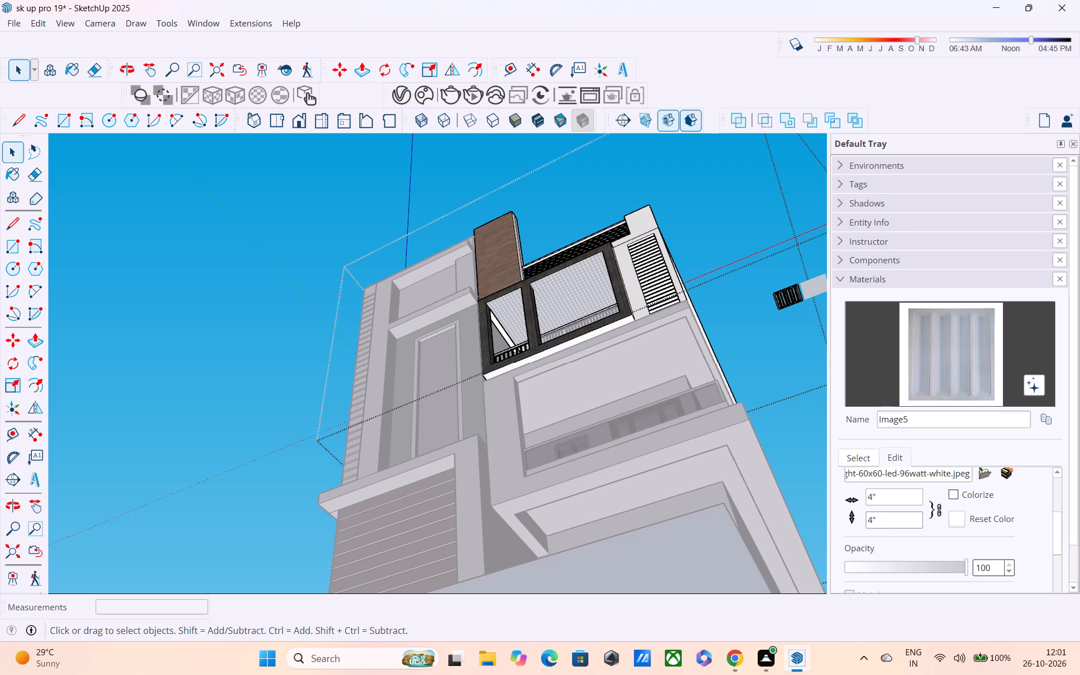
Check the rescaled light-panel ceiling of the top balcony from the front of the house and from below.
scroll(843, 440, down, 5)
middle_drag(671, 403, 713, 493)
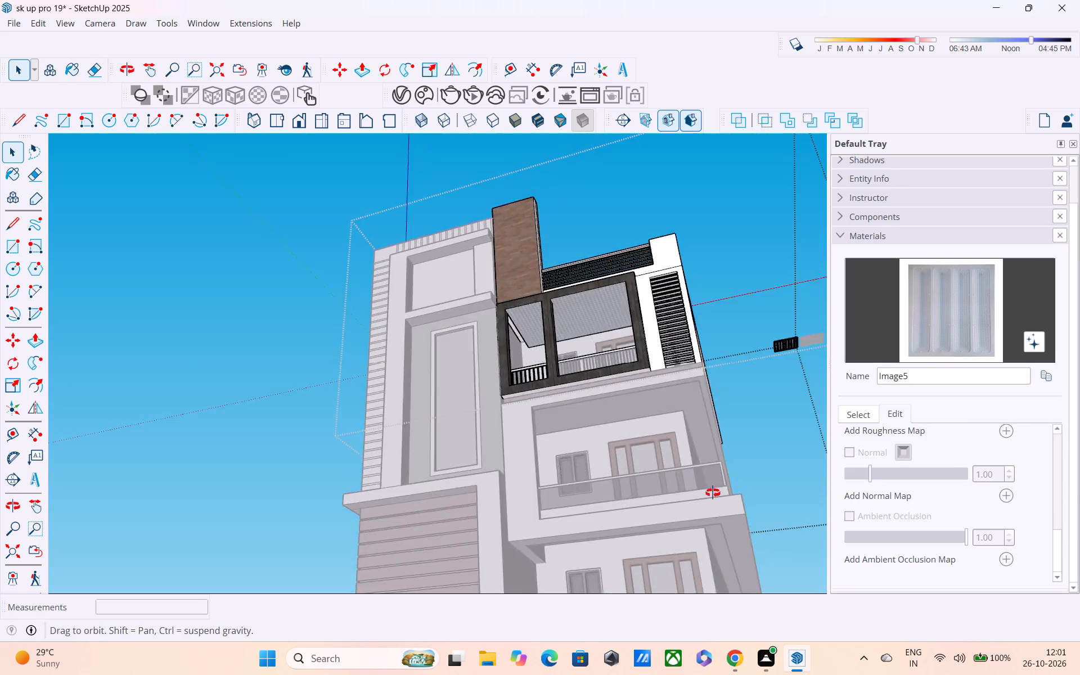
middle_drag(713, 493, 734, 389)
scroll(615, 283, up, 7)
scroll(629, 375, down, 1)
middle_drag(582, 346, 723, 474)
scroll(694, 437, up, 1)
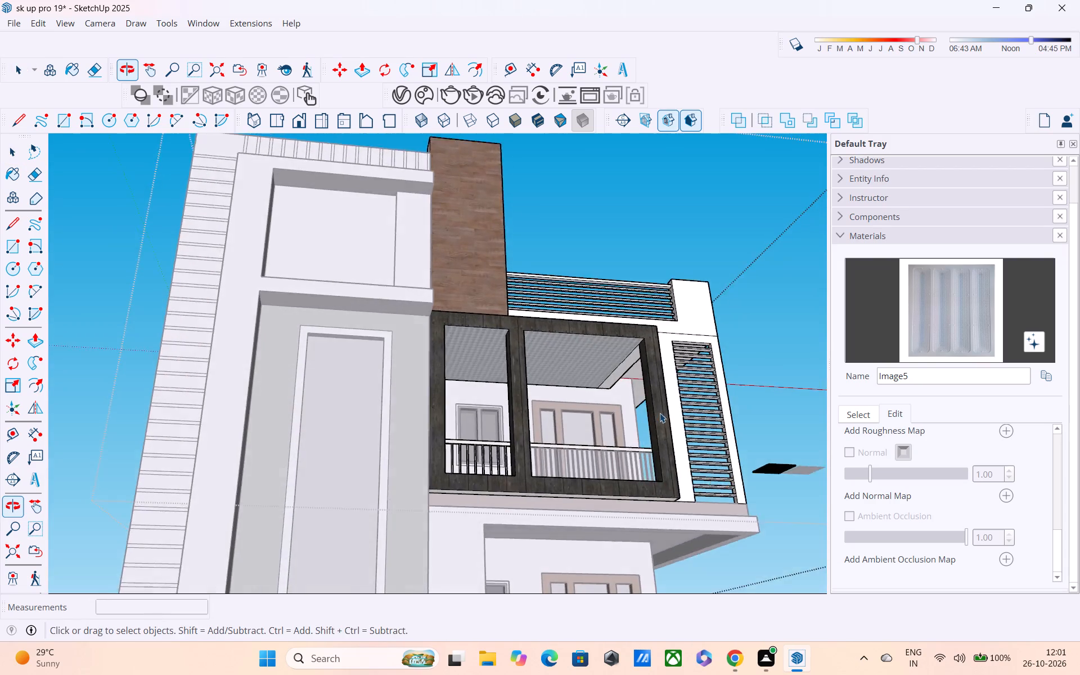
scroll(651, 405, down, 5)
middle_drag(651, 404, 606, 437)
scroll(606, 437, up, 1)
scroll(606, 418, down, 10)
middle_drag(616, 404, 560, 431)
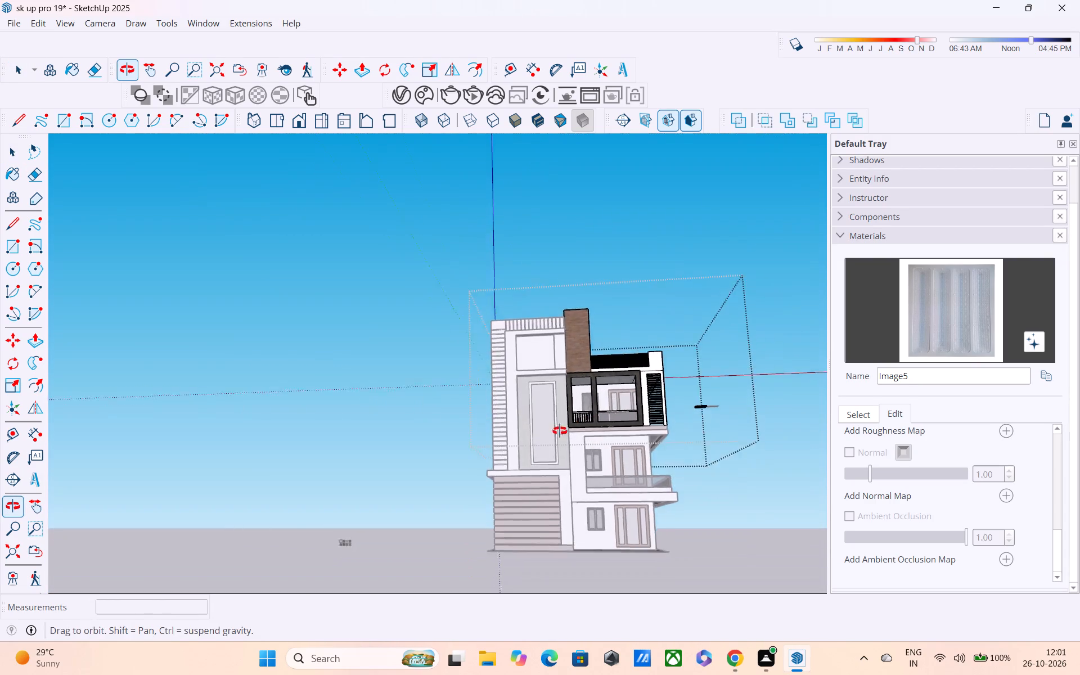
middle_drag(560, 431, 534, 447)
scroll(593, 389, up, 5)
middle_drag(593, 379, 537, 327)
scroll(548, 334, up, 7)
middle_drag(559, 358, 546, 343)
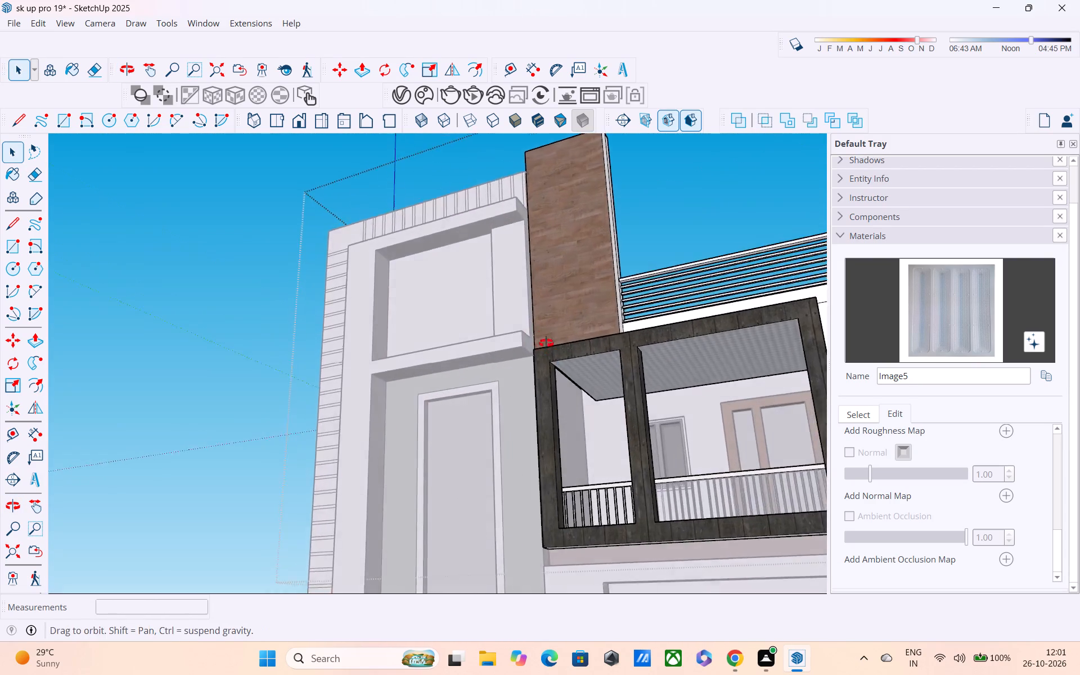
Examine the ceiling's panel pattern and the plain white strip along its edge up close.
middle_drag(546, 343, 538, 258)
scroll(606, 373, up, 6)
middle_drag(578, 370, 402, 285)
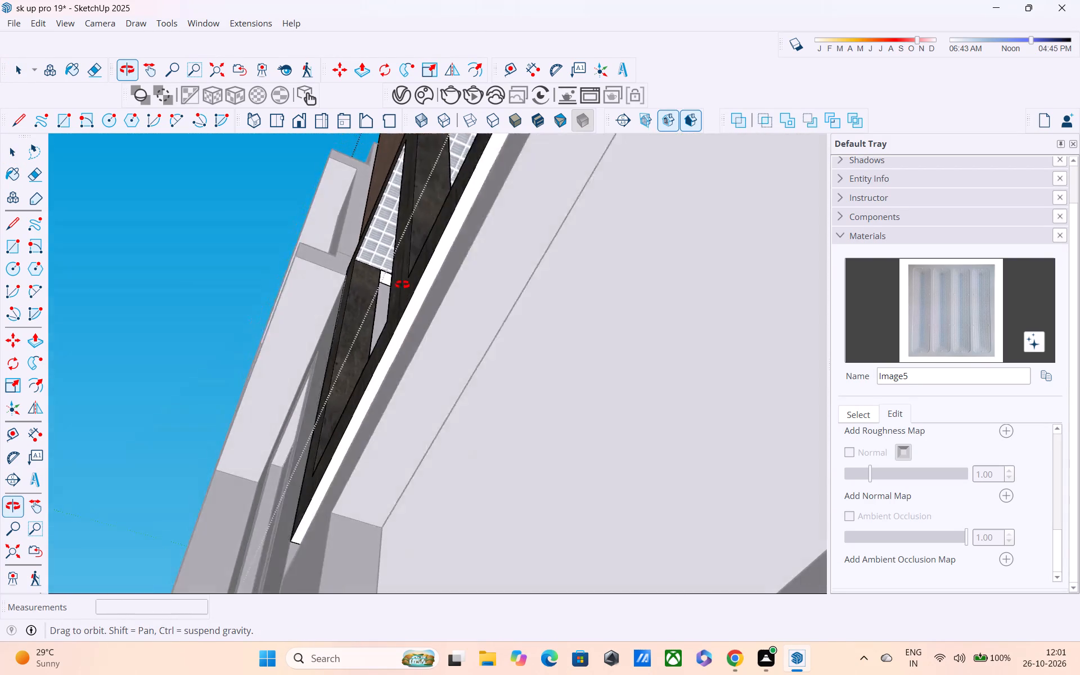
middle_drag(402, 285, 479, 355)
scroll(462, 348, up, 4)
middle_drag(435, 319, 437, 296)
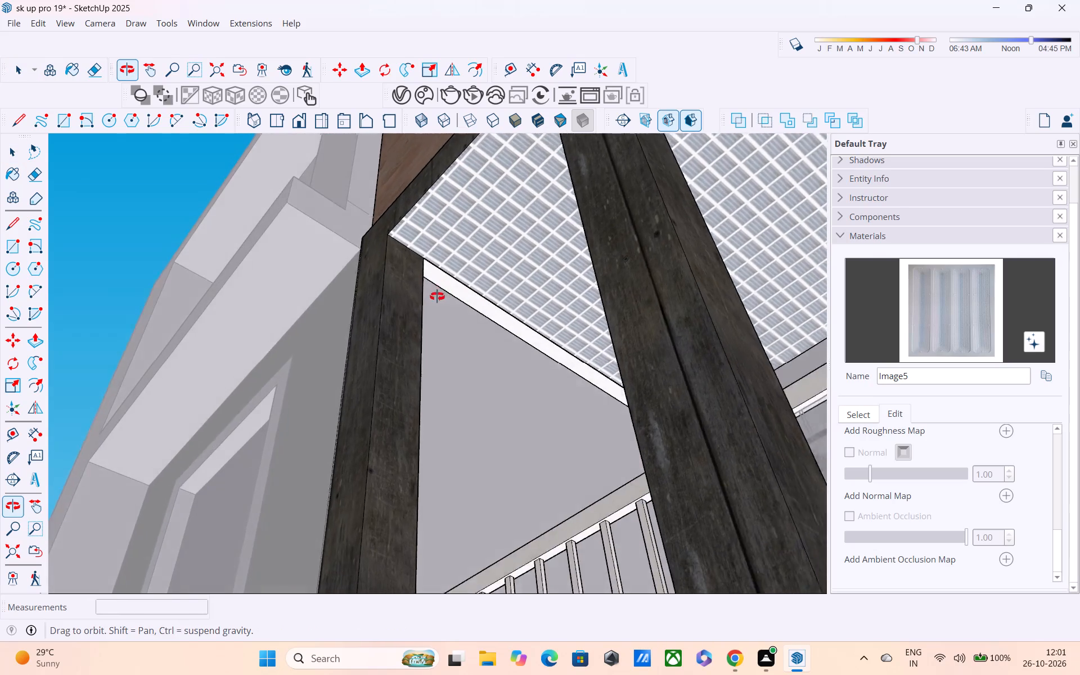
middle_drag(437, 296, 442, 286)
scroll(458, 264, up, 5)
middle_drag(458, 263, 511, 252)
scroll(511, 252, up, 4)
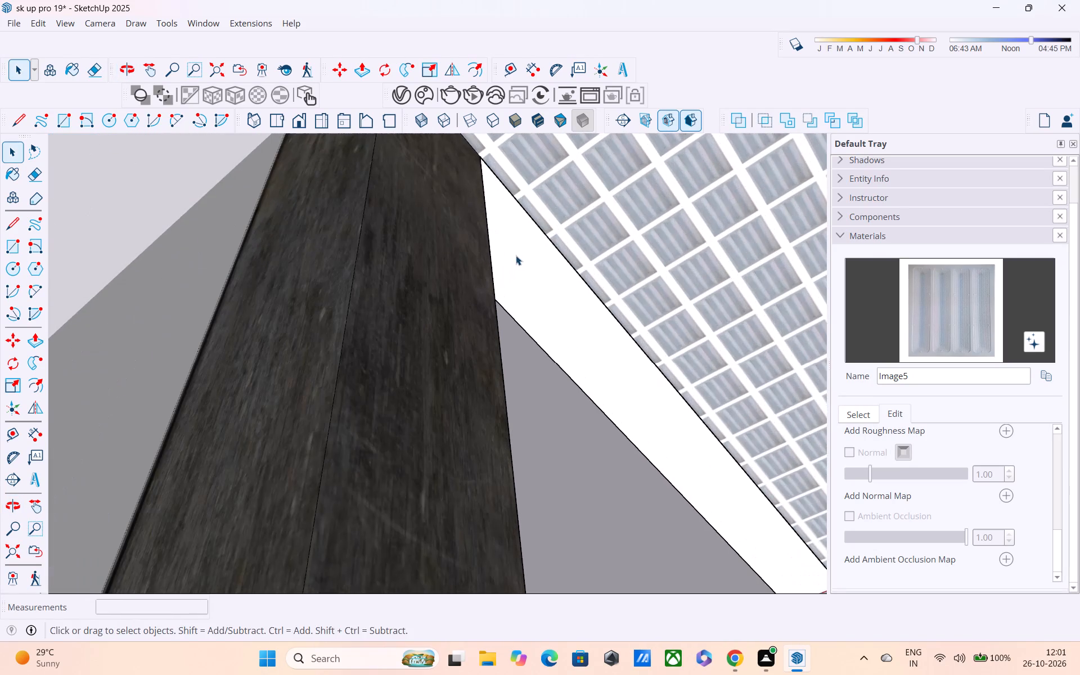
middle_drag(523, 262, 454, 255)
scroll(454, 255, up, 1)
scroll(526, 308, up, 4)
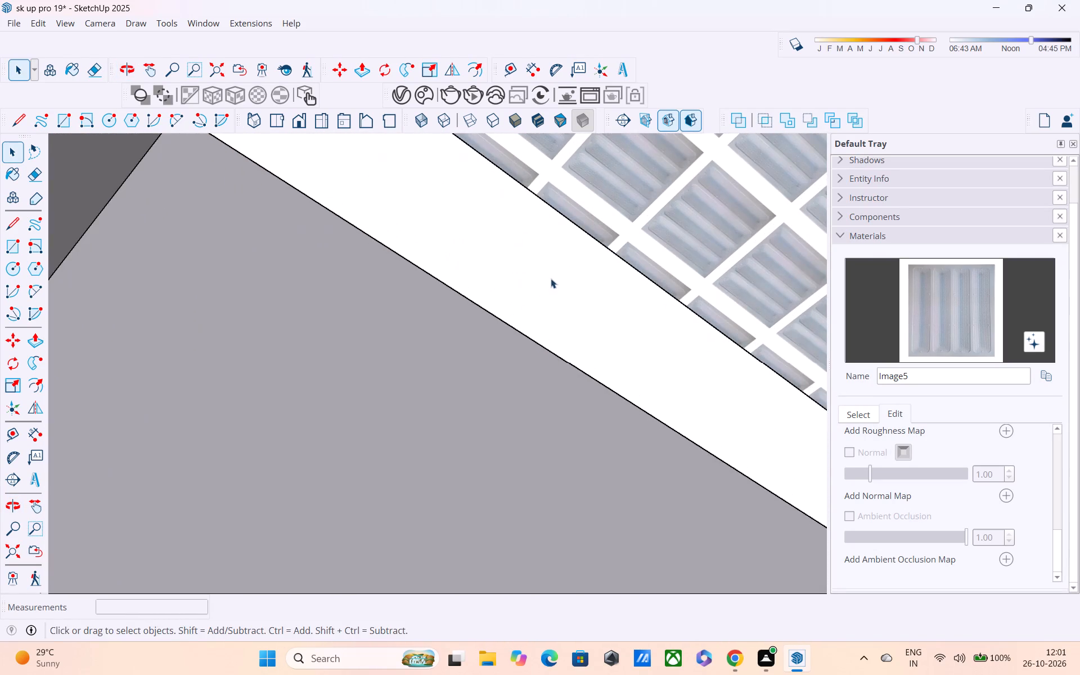
middle_drag(576, 276, 624, 360)
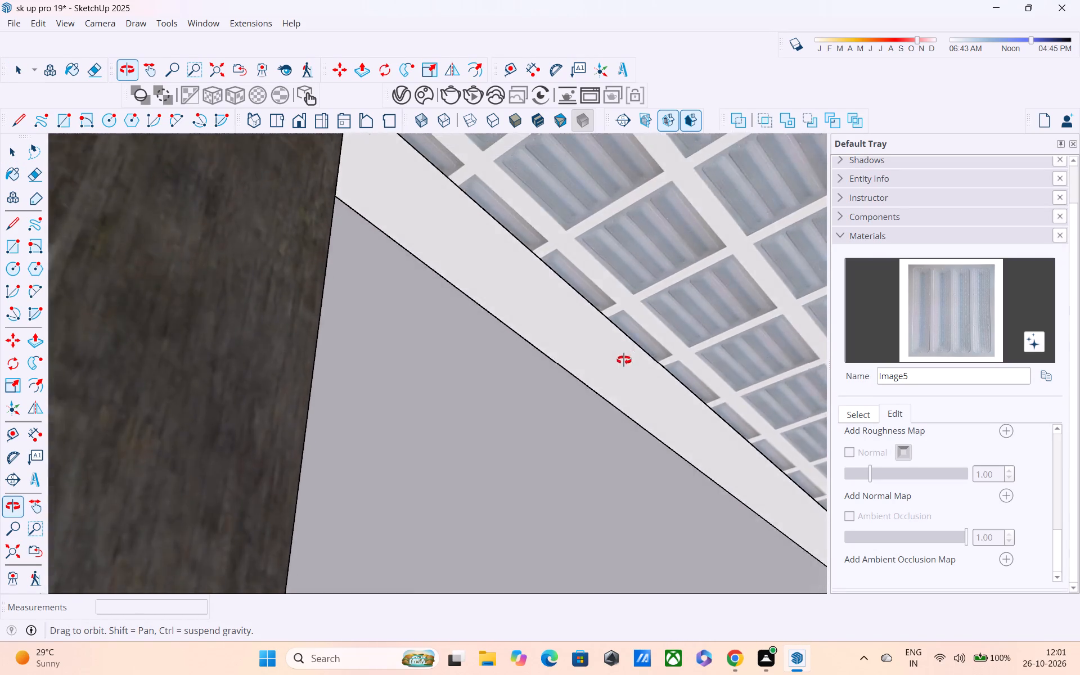
middle_drag(624, 360, 609, 529)
Examine the upper corner of the dark wood balcony frame where it meets the brown wood column and the ceiling.
scroll(586, 388, down, 4)
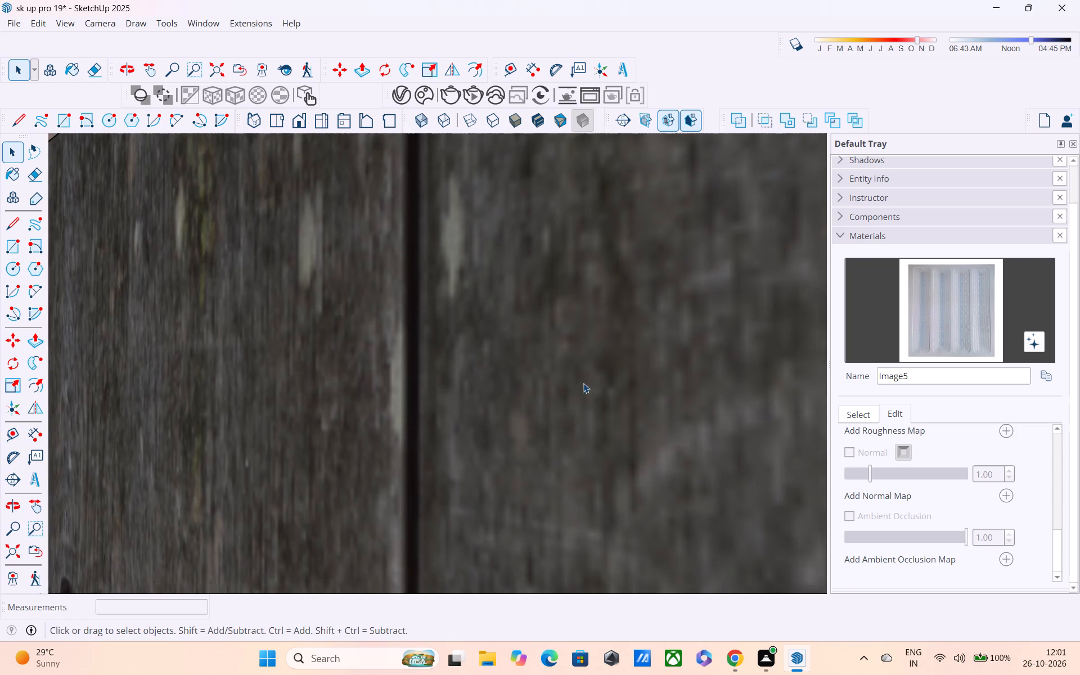
middle_click(578, 375)
scroll(578, 375, down, 8)
scroll(520, 359, up, 1)
scroll(520, 359, down, 6)
middle_drag(432, 376, 449, 414)
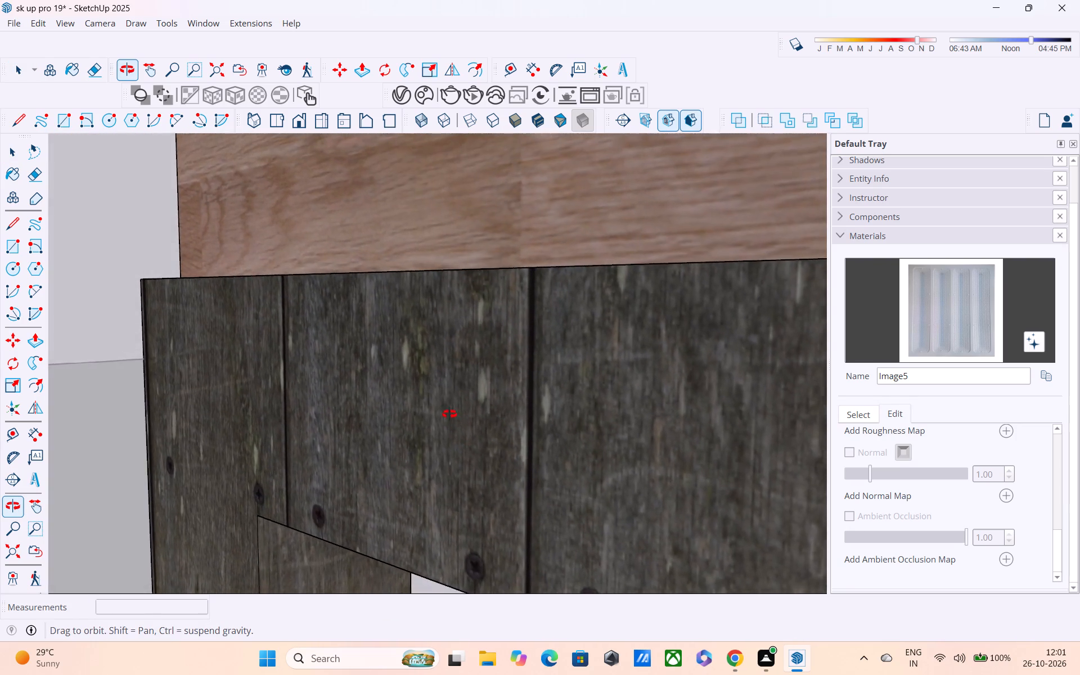
middle_drag(449, 414, 480, 349)
scroll(568, 432, up, 5)
scroll(520, 459, up, 4)
middle_drag(504, 474, 513, 463)
scroll(522, 452, down, 1)
scroll(516, 397, down, 6)
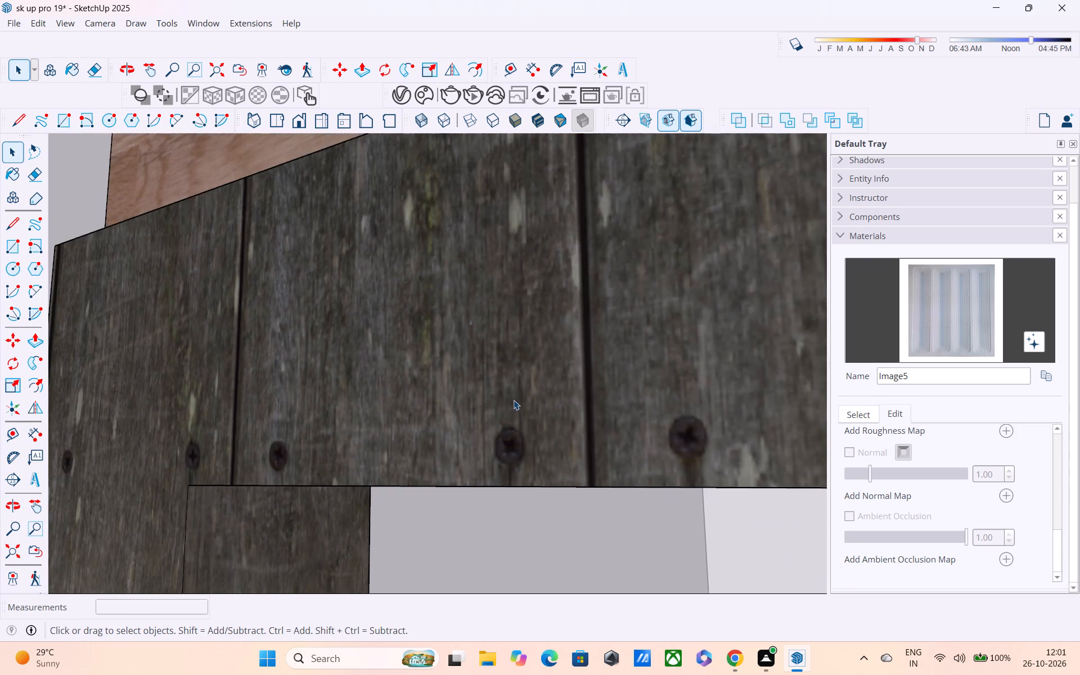
scroll(511, 397, down, 5)
shift+middle_drag(501, 407, 494, 361)
scroll(492, 354, down, 14)
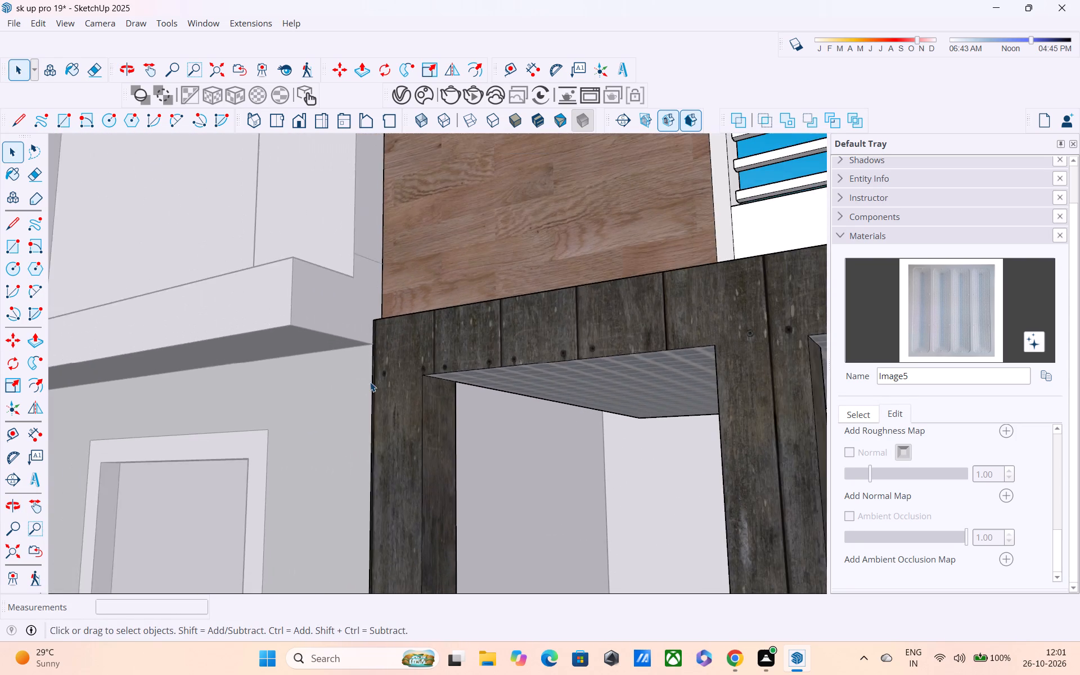
Exit the balcony frame group and look over the facade, top balcony and roofline from the front and from above.
scroll(370, 382, down, 2)
middle_drag(375, 383, 501, 379)
scroll(507, 346, down, 6)
middle_drag(303, 422, 343, 451)
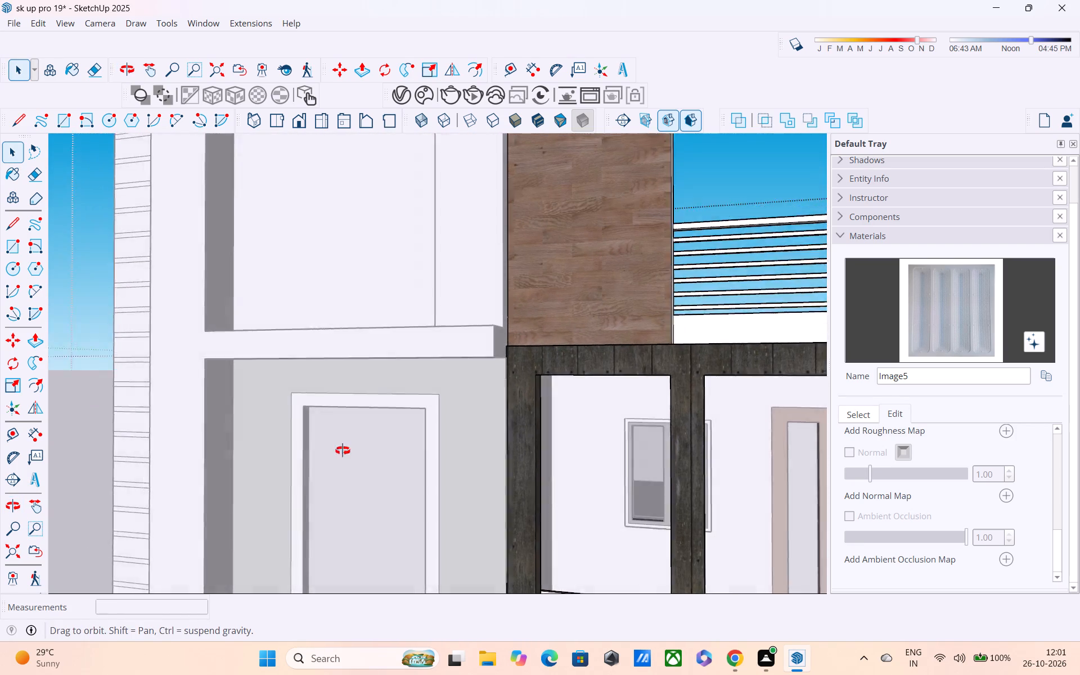
middle_drag(343, 451, 370, 377)
scroll(344, 364, up, 1)
key(space)
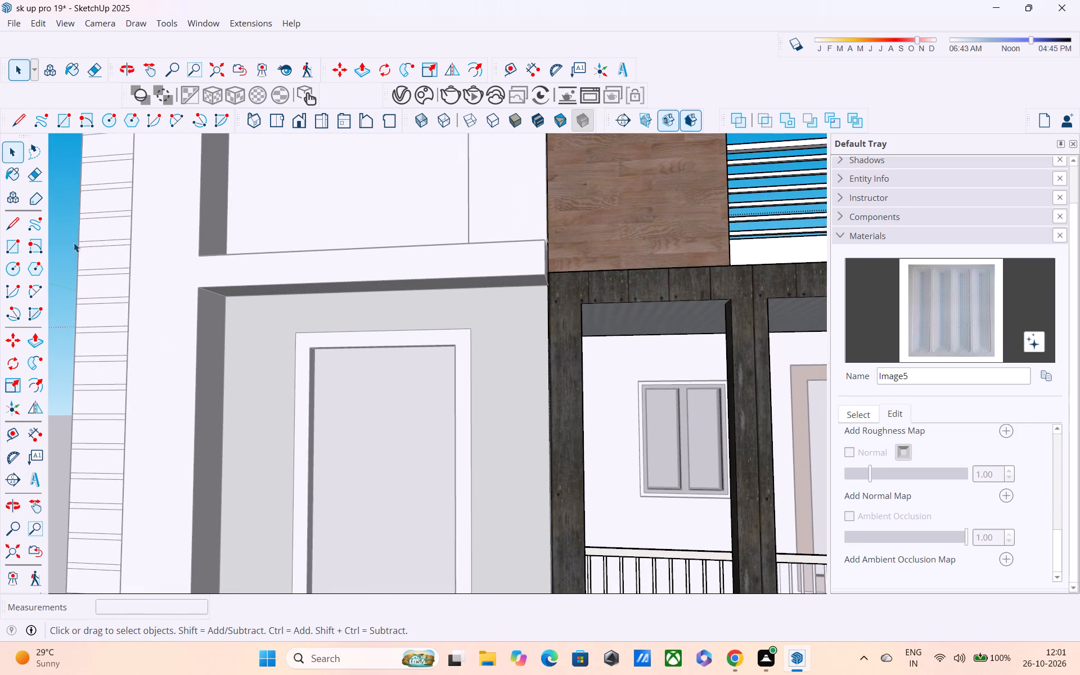
double_click(66, 237)
scroll(224, 340, down, 5)
scroll(359, 323, down, 5)
shift+middle_drag(443, 345, 440, 305)
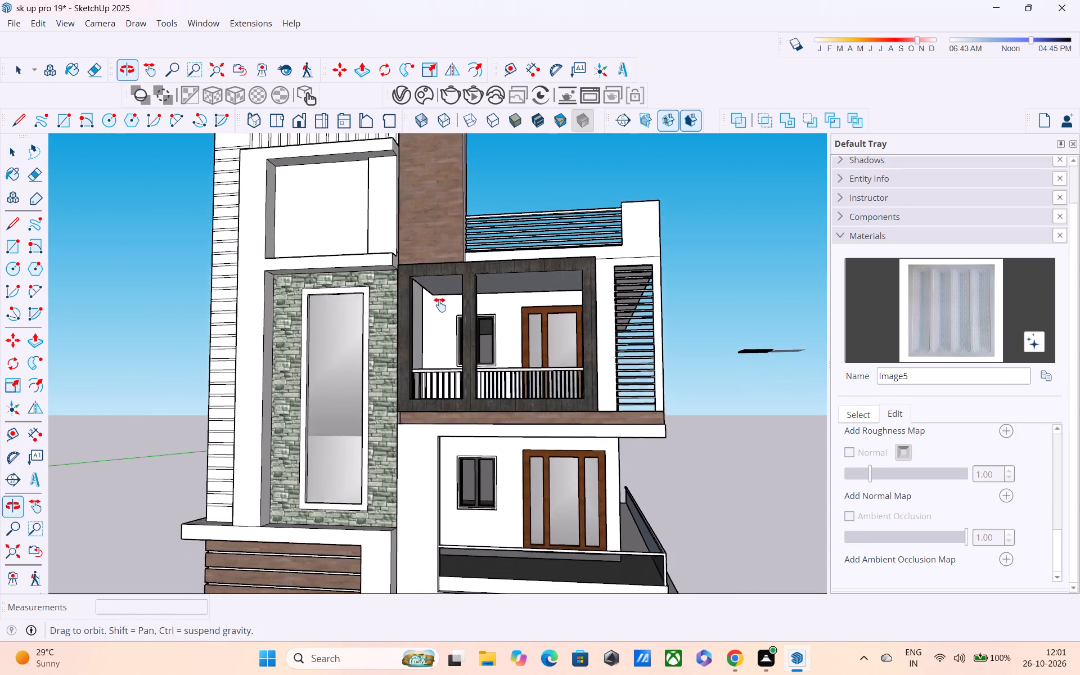
shift+middle_drag(440, 305, 439, 304)
middle_drag(412, 298, 695, 566)
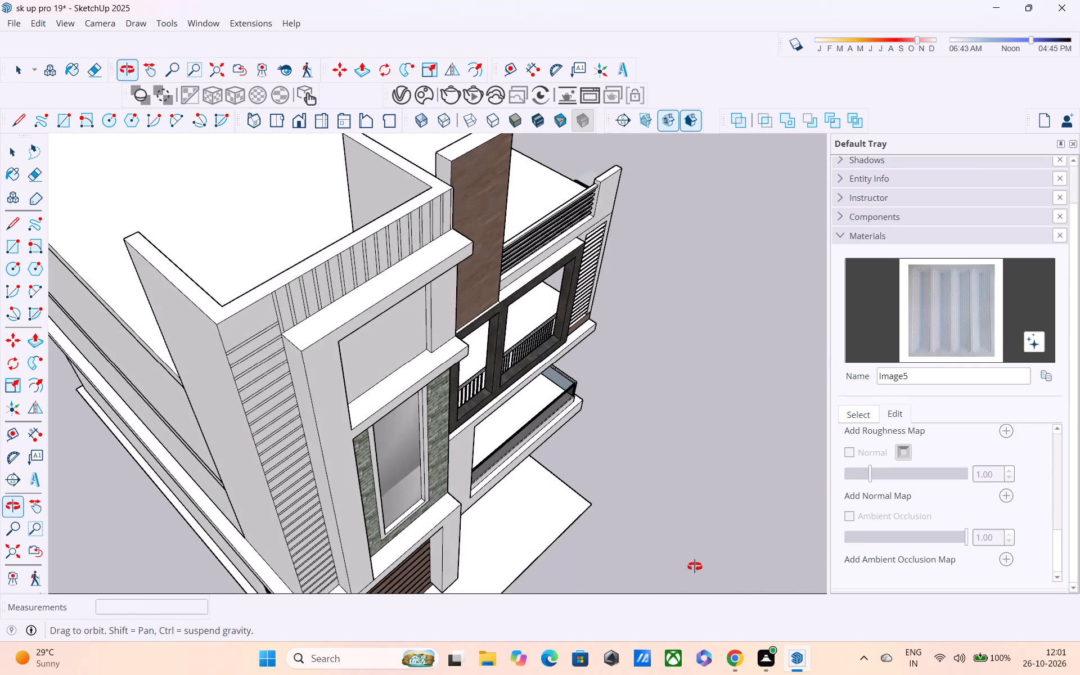
middle_drag(695, 566, 512, 393)
shift+scroll(512, 393, up, 1)
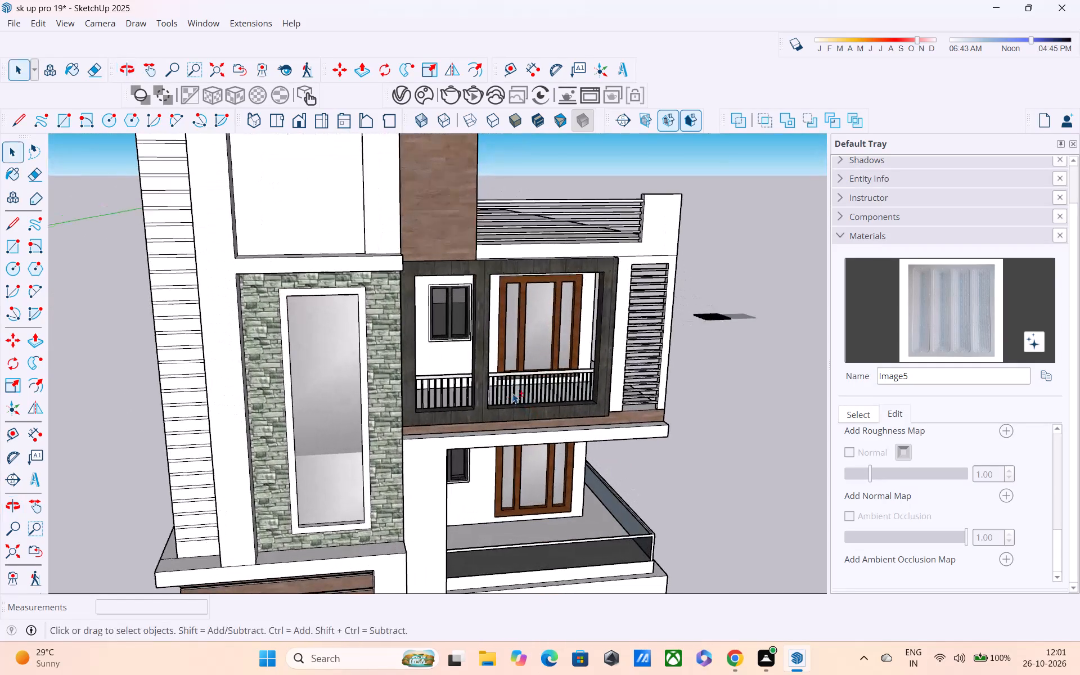
Draw a rectangle of about 13' 7" by 7' 9" across the open top of the front tower's parapet walls.
shift+middle_drag(518, 426, 656, 606)
scroll(620, 390, down, 1)
middle_drag(621, 408, 795, 525)
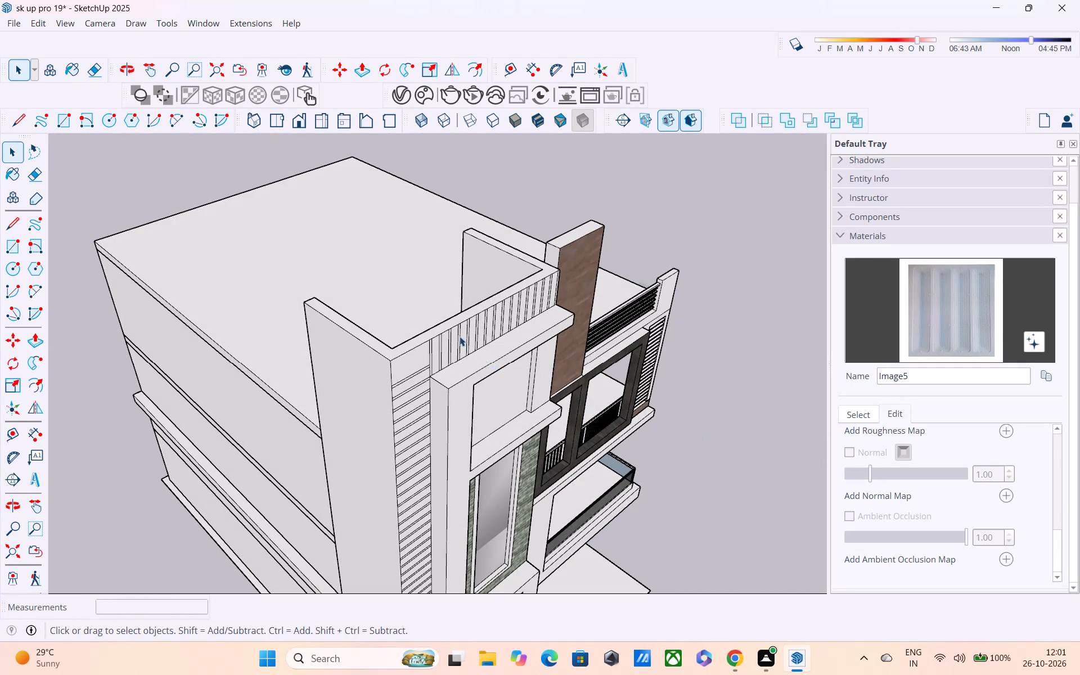
key(r)
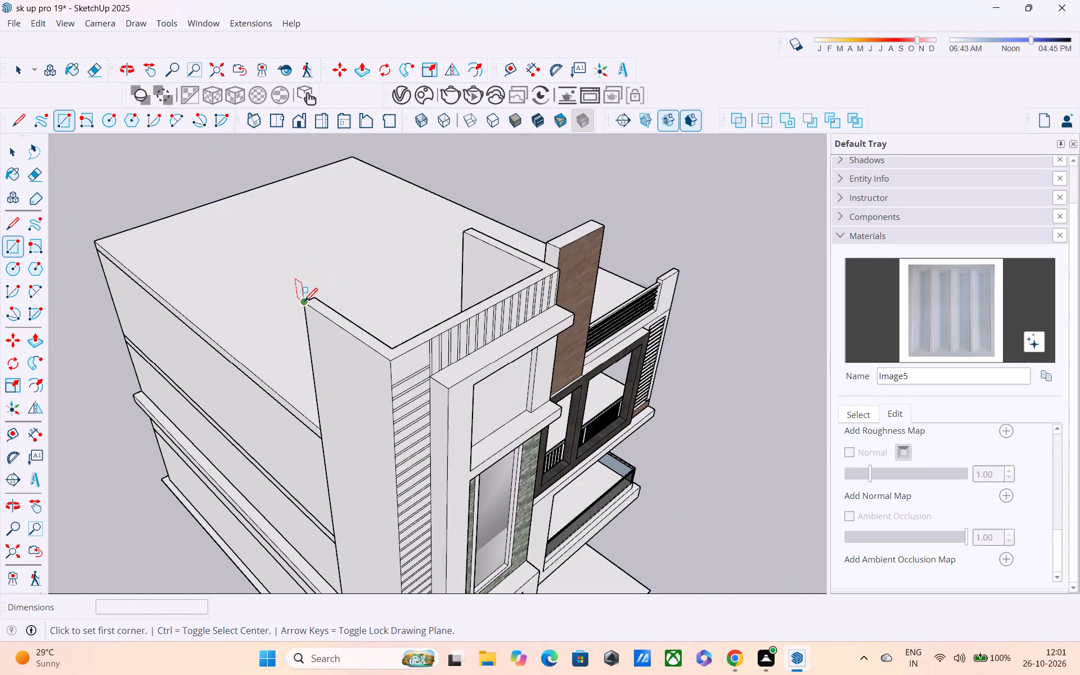
click(304, 303)
click(559, 270)
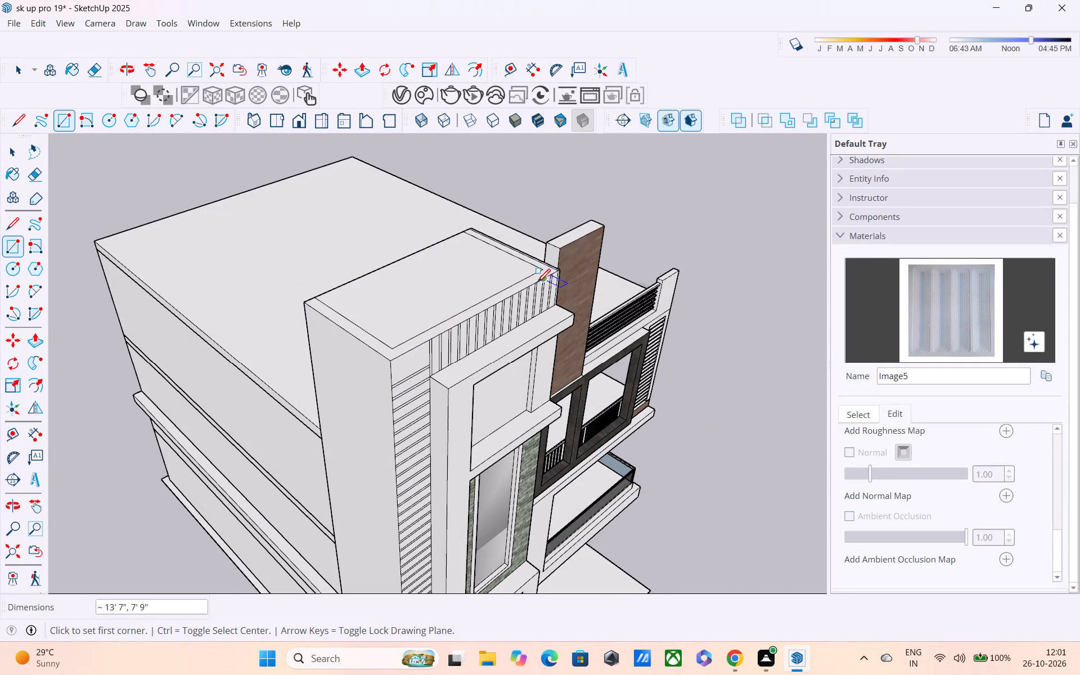
Push/pull the new face inside the tower's parapet walls up 10" to form a roof slab.
key(space)
double_click(480, 274)
click(480, 274)
double_click(480, 274)
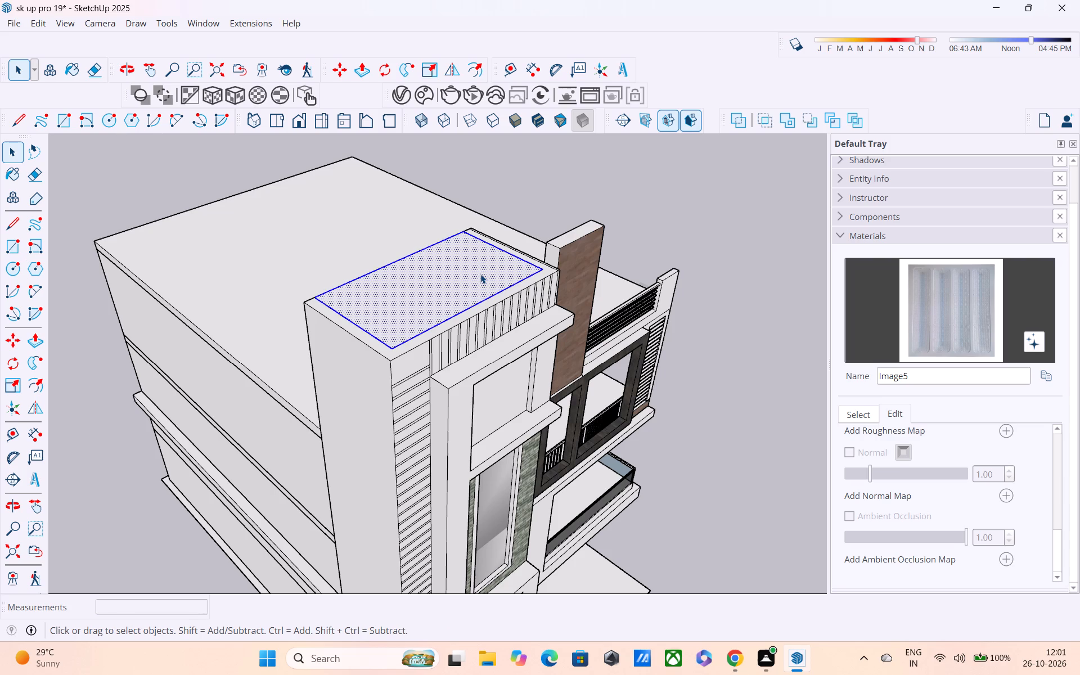
click(290, 170)
double_click(386, 302)
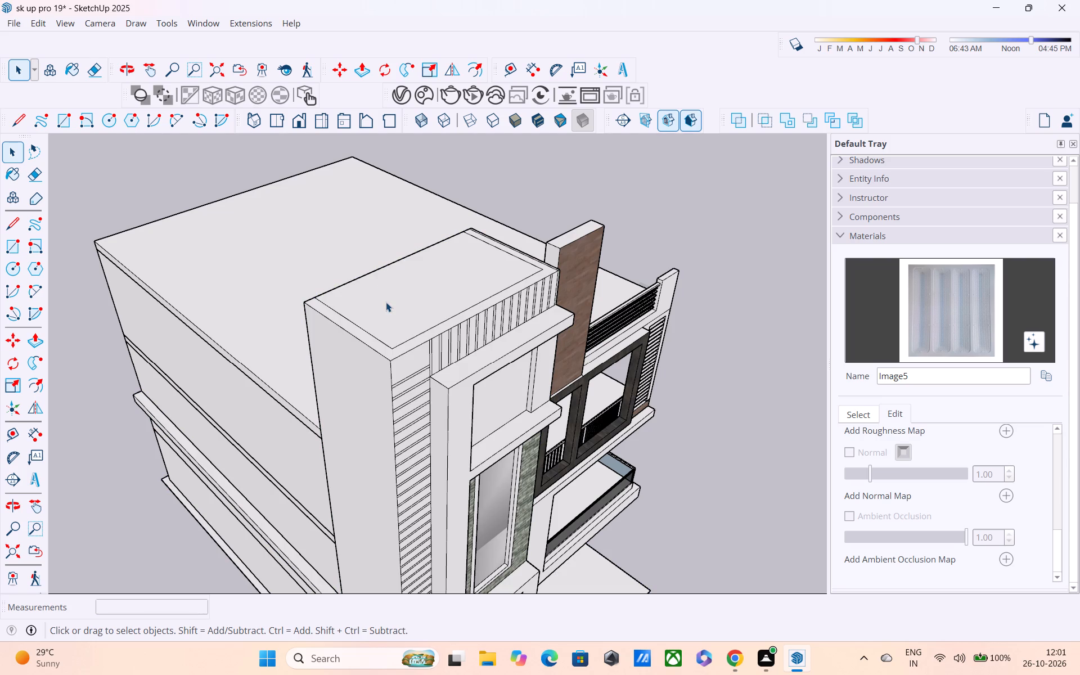
key(p)
click(386, 301)
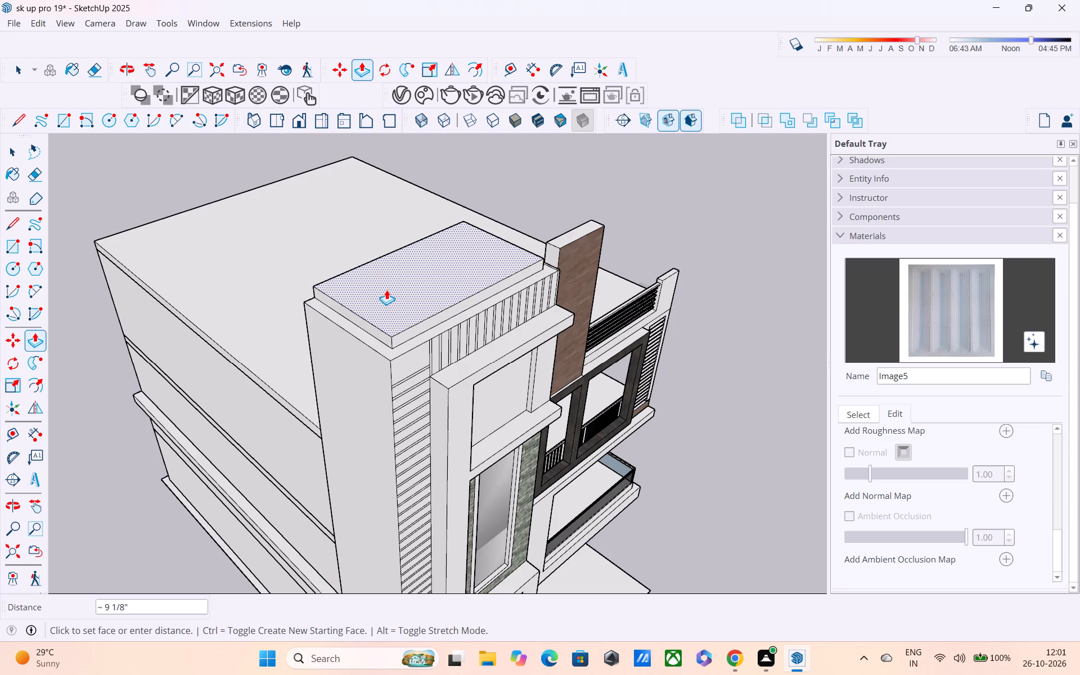
text(10")
key(Return)
Extend the roof slab's front face outward by 2' and increase that overhang to 3'.
click(442, 312)
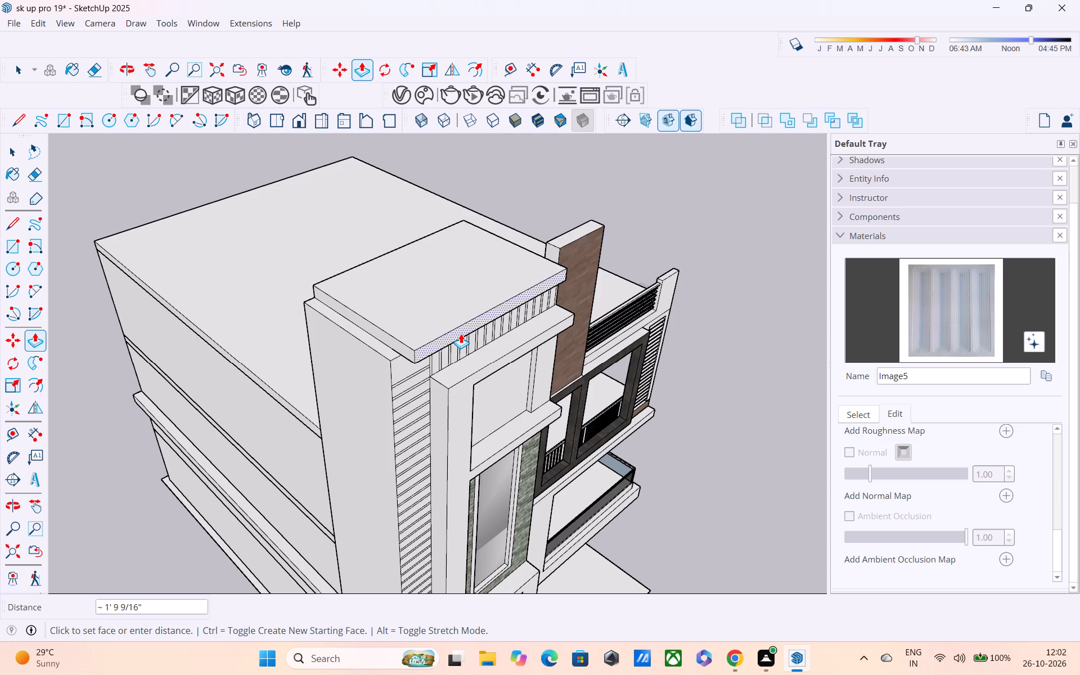
text(2')
key(Return)
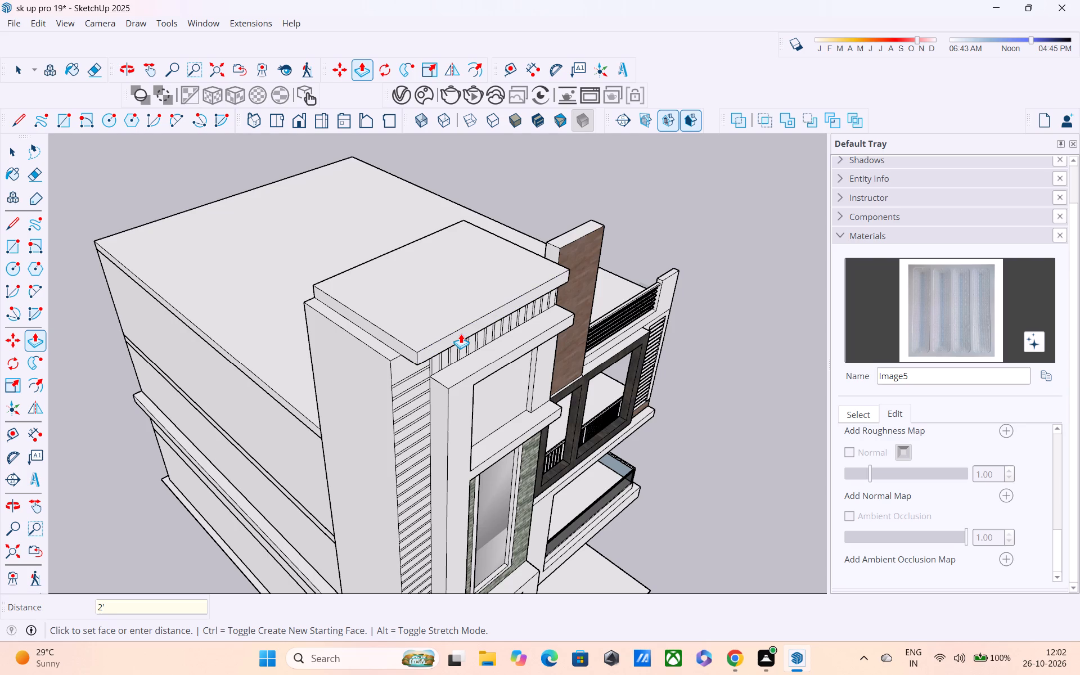
middle_drag(518, 350, 261, 152)
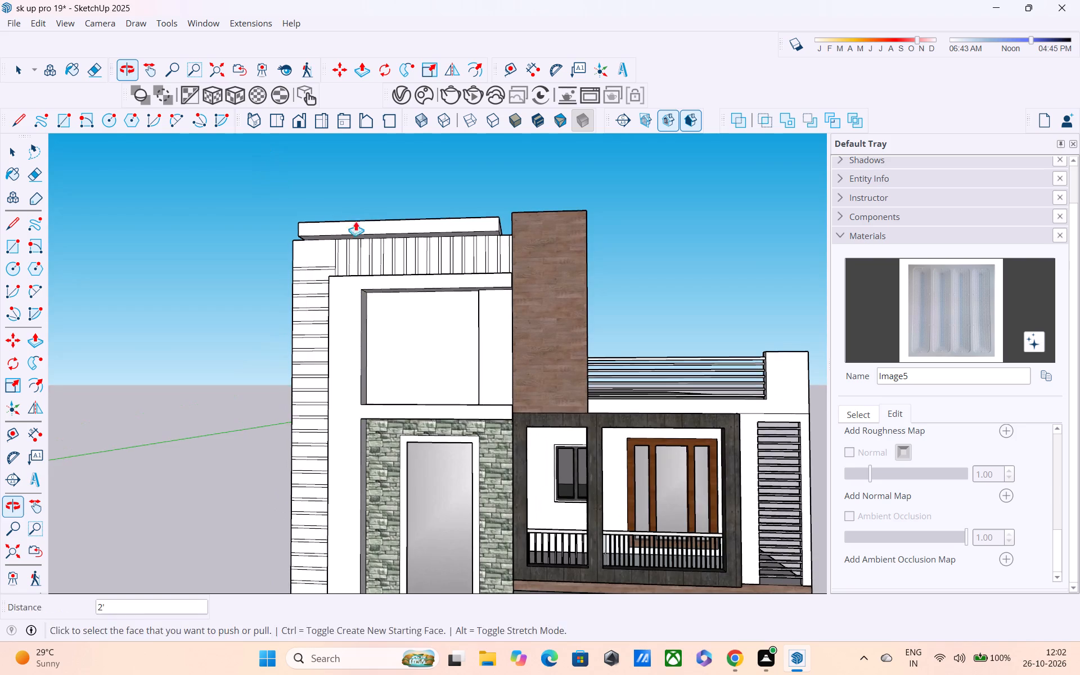
middle_drag(379, 228, 397, 179)
text(3')
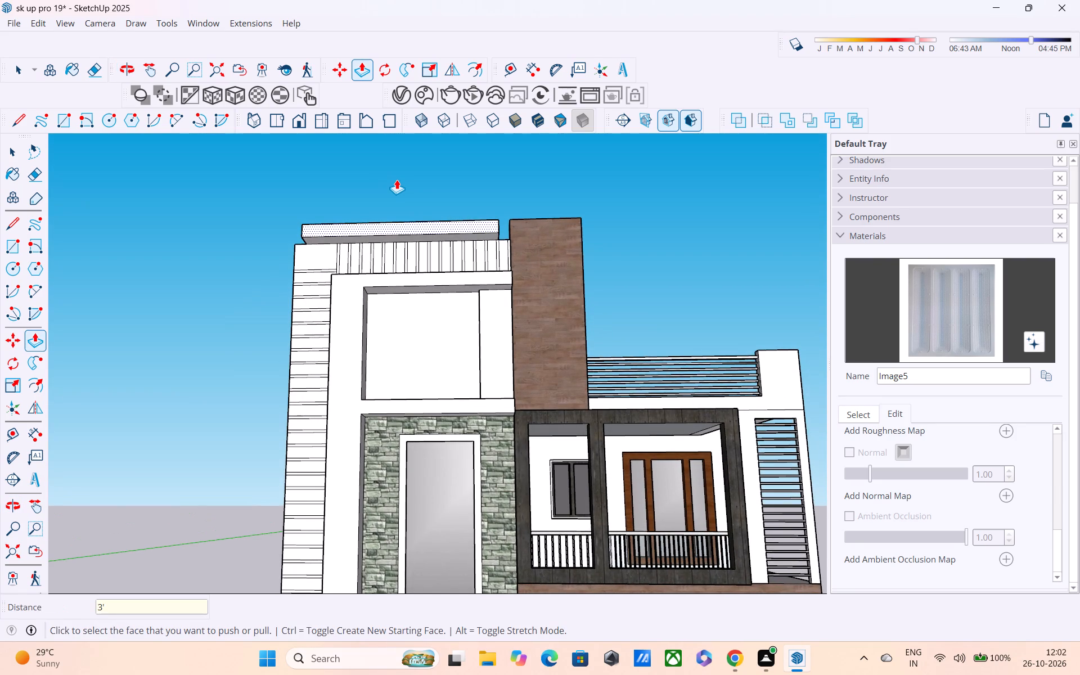
key(Return)
Extend the slab's outer side face 9" to the tower wall's outer edge and a further 1' beyond it.
middle_drag(442, 203, 367, 353)
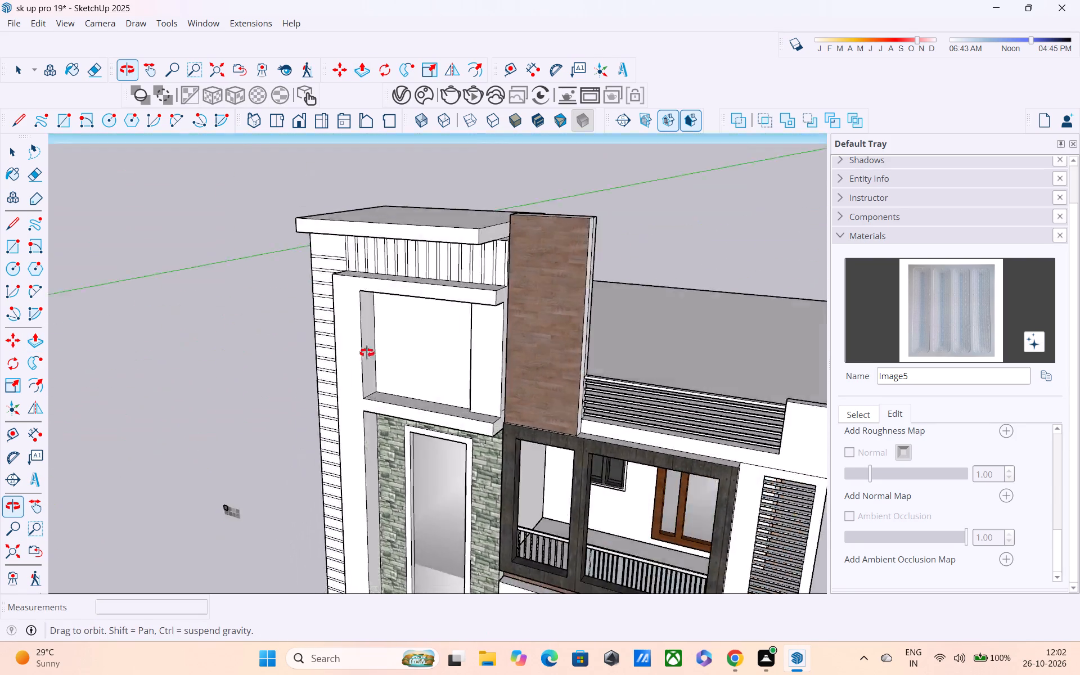
middle_drag(367, 353, 883, 352)
click(407, 246)
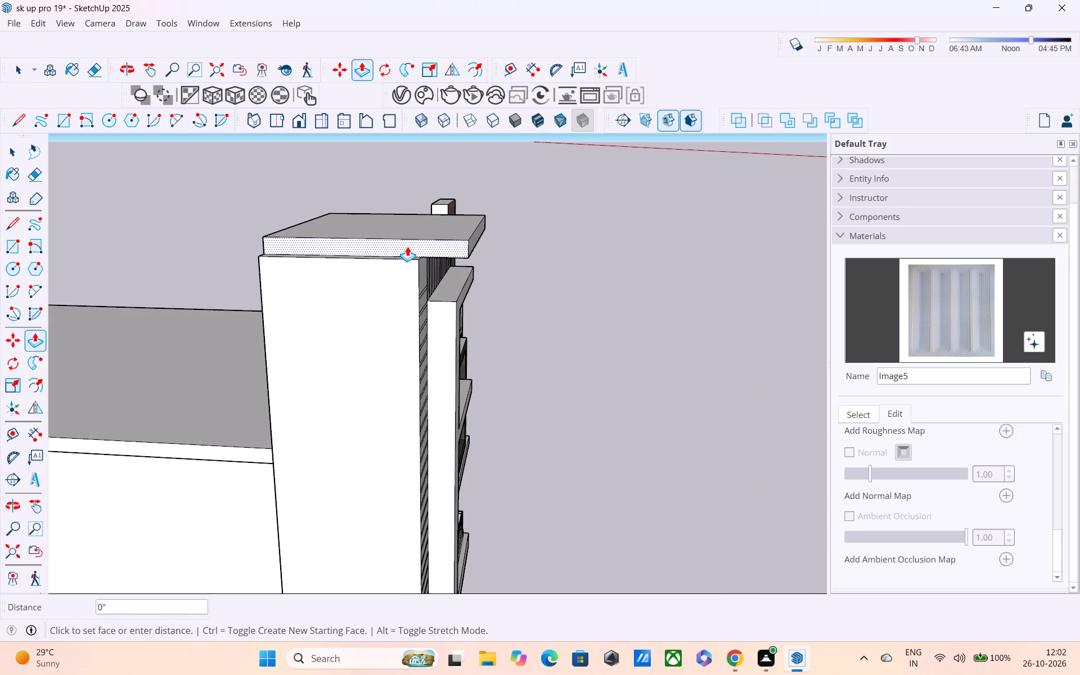
click(387, 275)
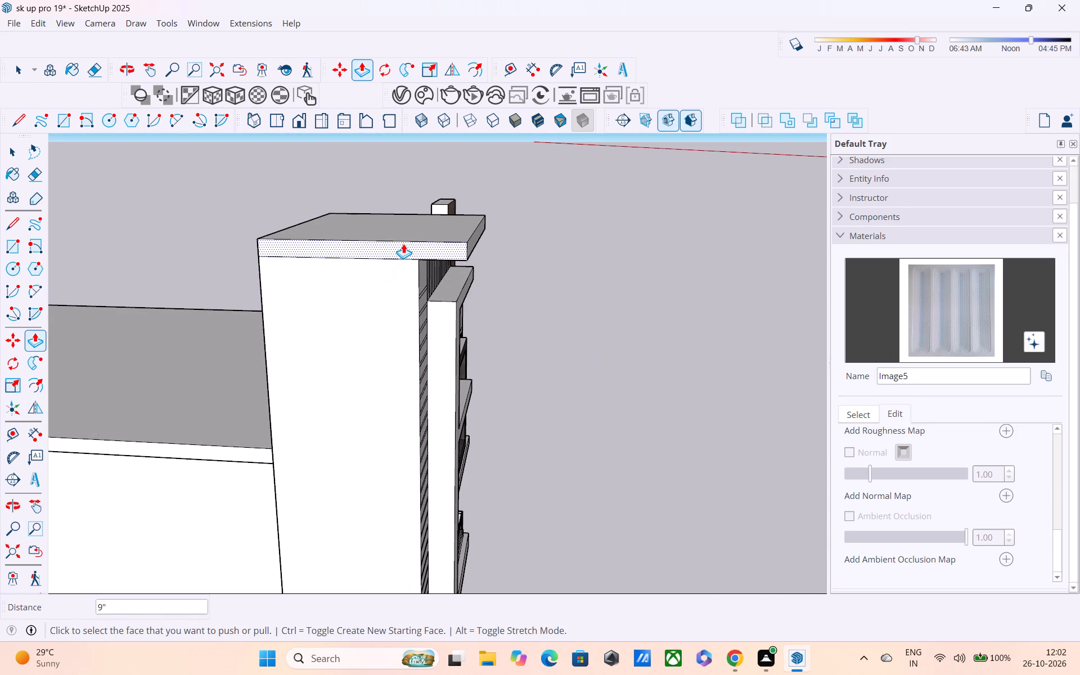
click(403, 244)
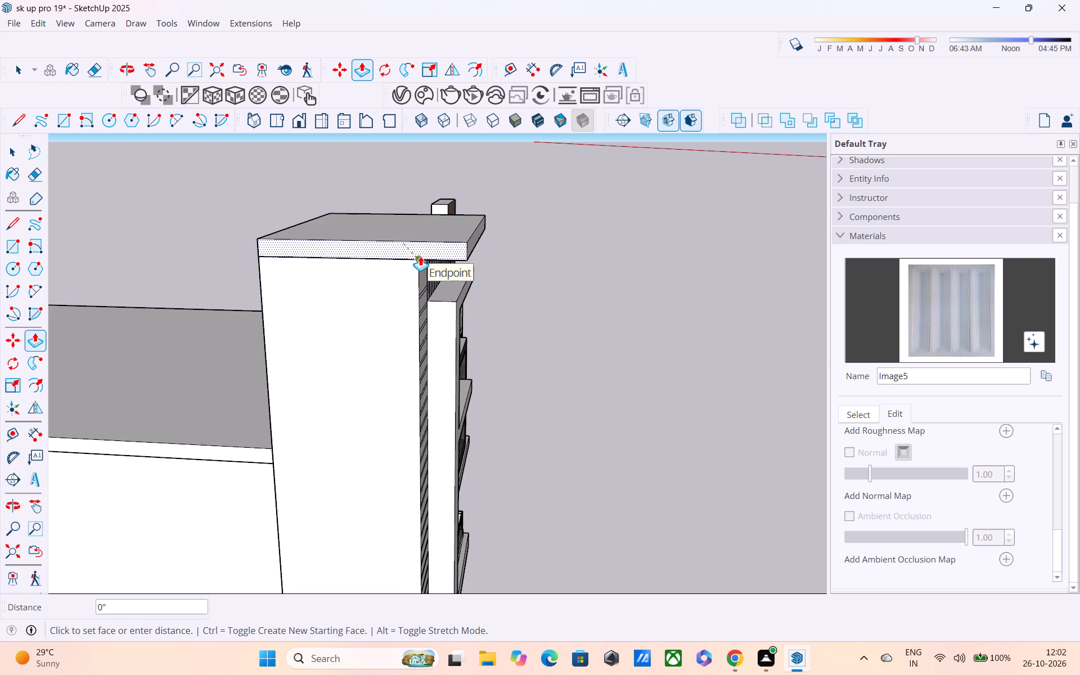
text(1')
key(Return)
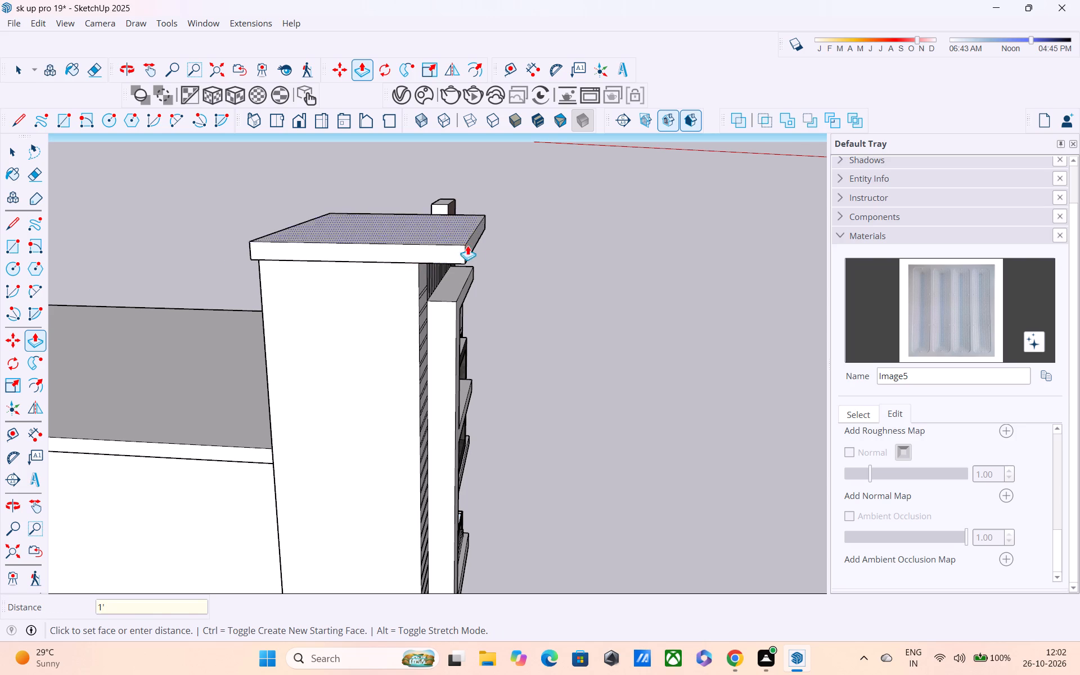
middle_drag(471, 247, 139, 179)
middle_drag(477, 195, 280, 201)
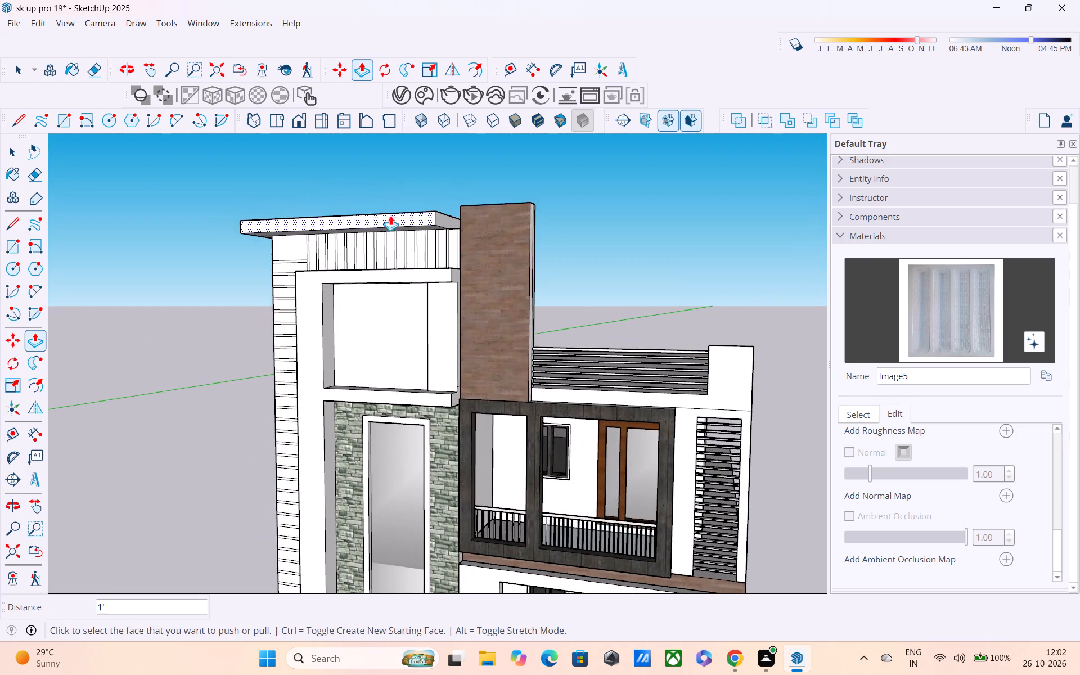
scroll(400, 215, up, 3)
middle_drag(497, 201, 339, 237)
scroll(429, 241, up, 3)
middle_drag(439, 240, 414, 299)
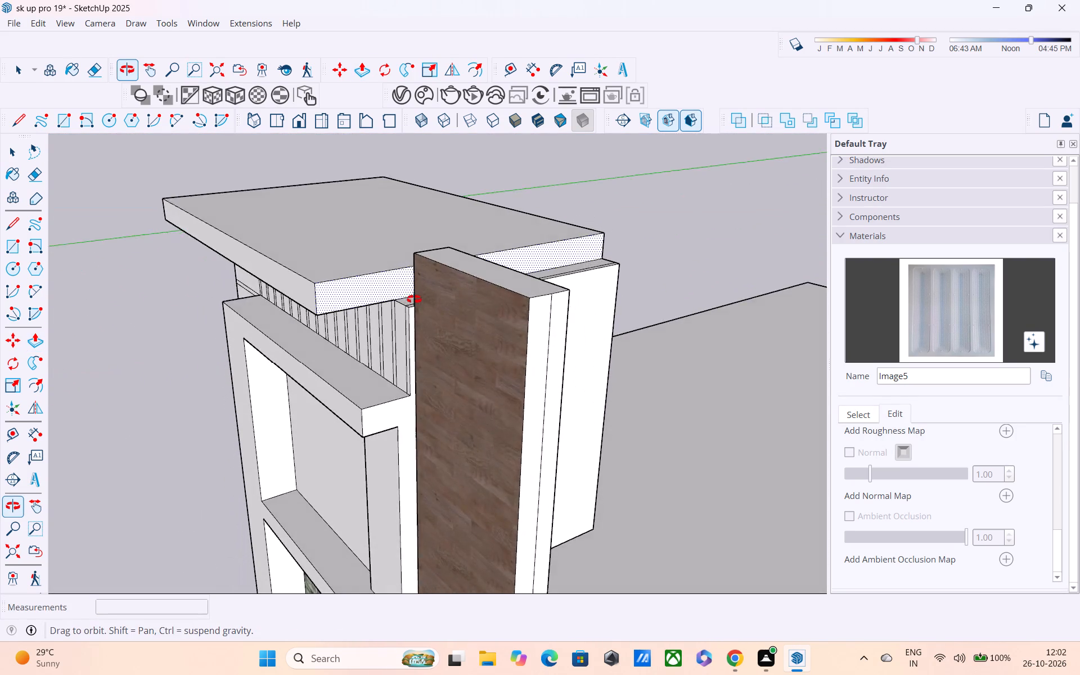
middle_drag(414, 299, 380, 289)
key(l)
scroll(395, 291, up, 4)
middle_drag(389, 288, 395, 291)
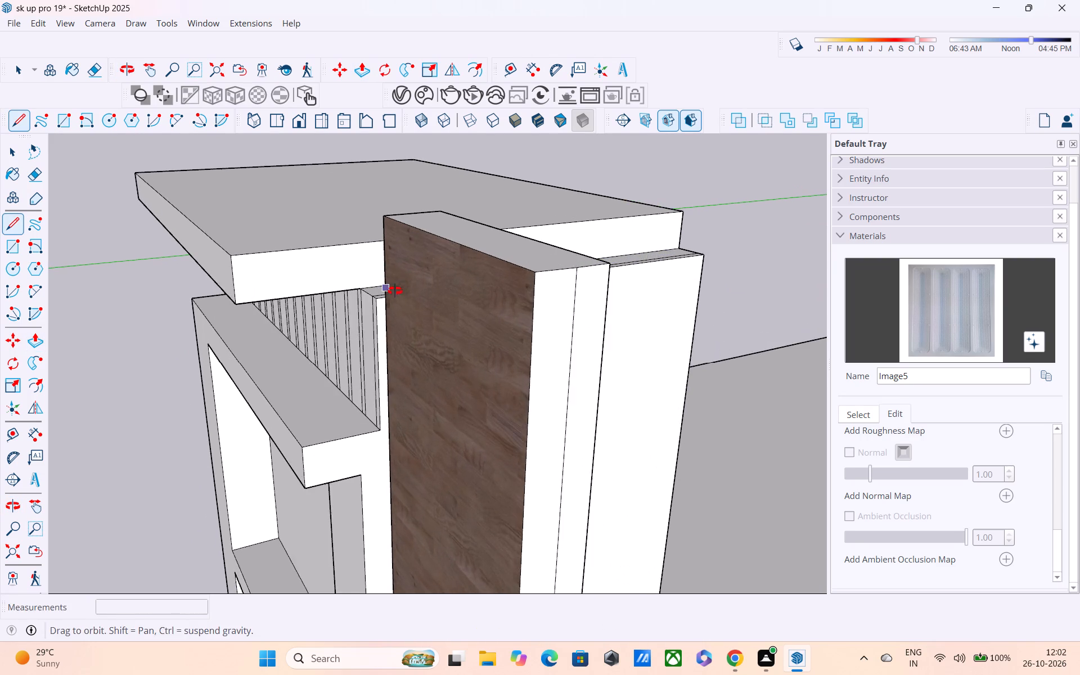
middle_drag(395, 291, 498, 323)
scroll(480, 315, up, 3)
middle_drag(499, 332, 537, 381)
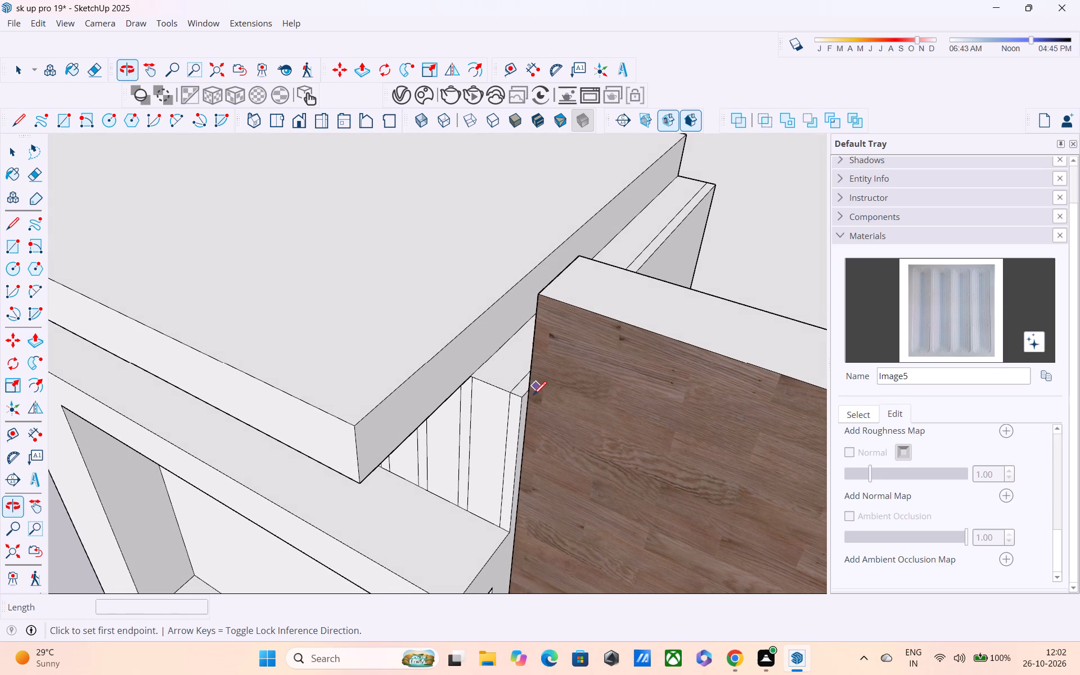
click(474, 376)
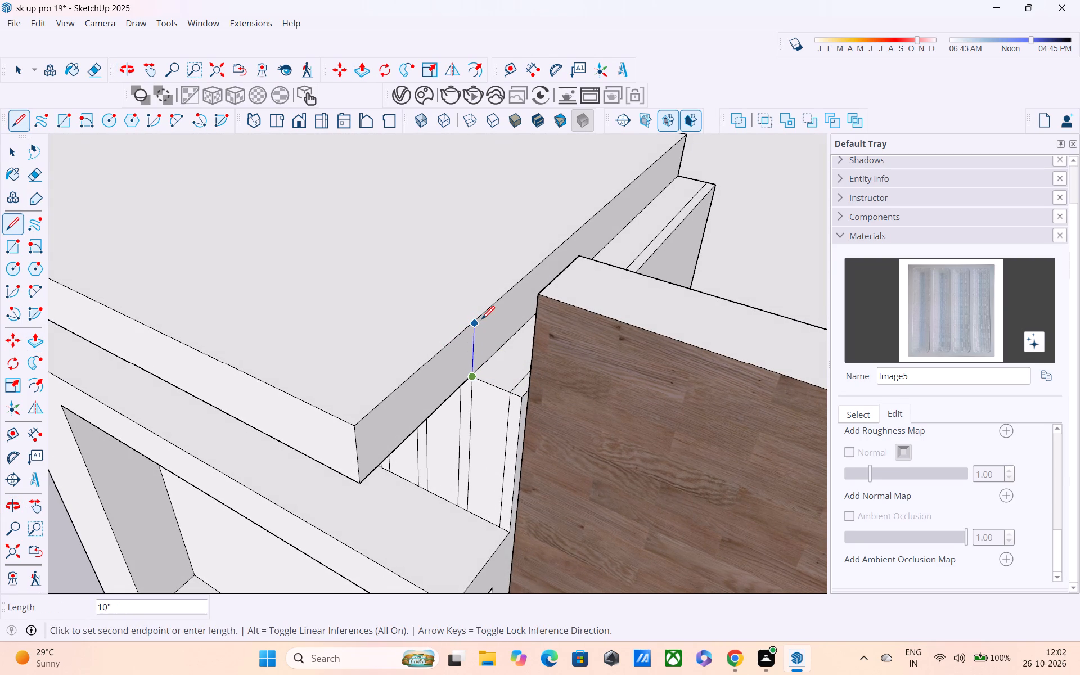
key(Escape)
Draw a vertical line up the roof slab's outer side face from the parapet wall's front corner to the slab's top edge.
scroll(465, 394, up, 12)
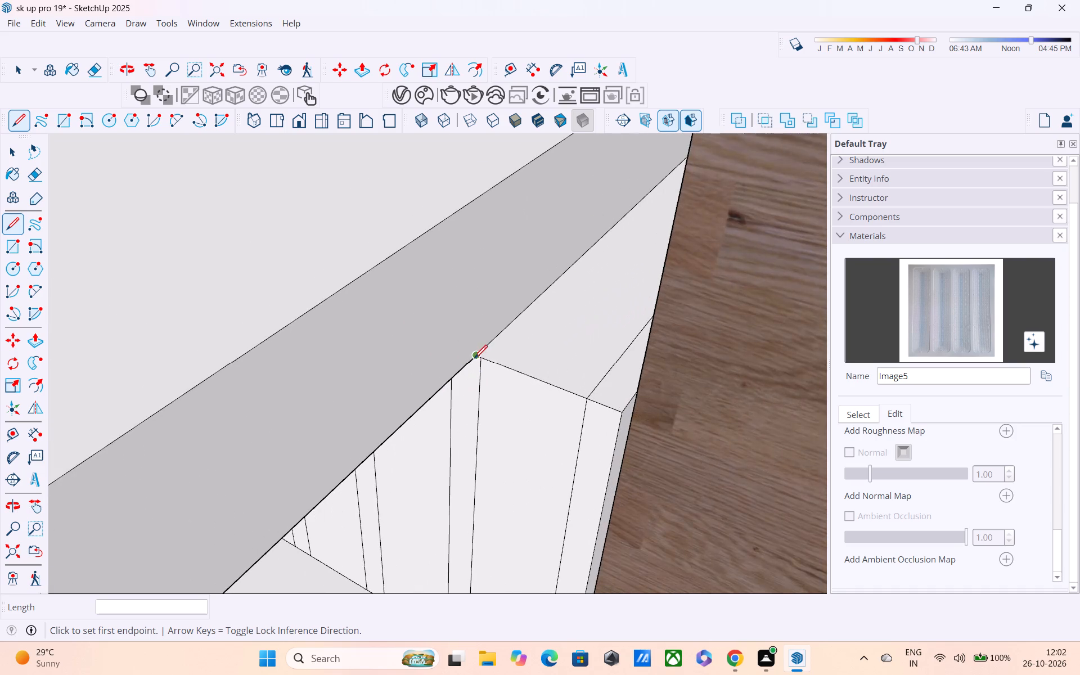
scroll(474, 359, up, 6)
click(477, 352)
scroll(469, 275, down, 3)
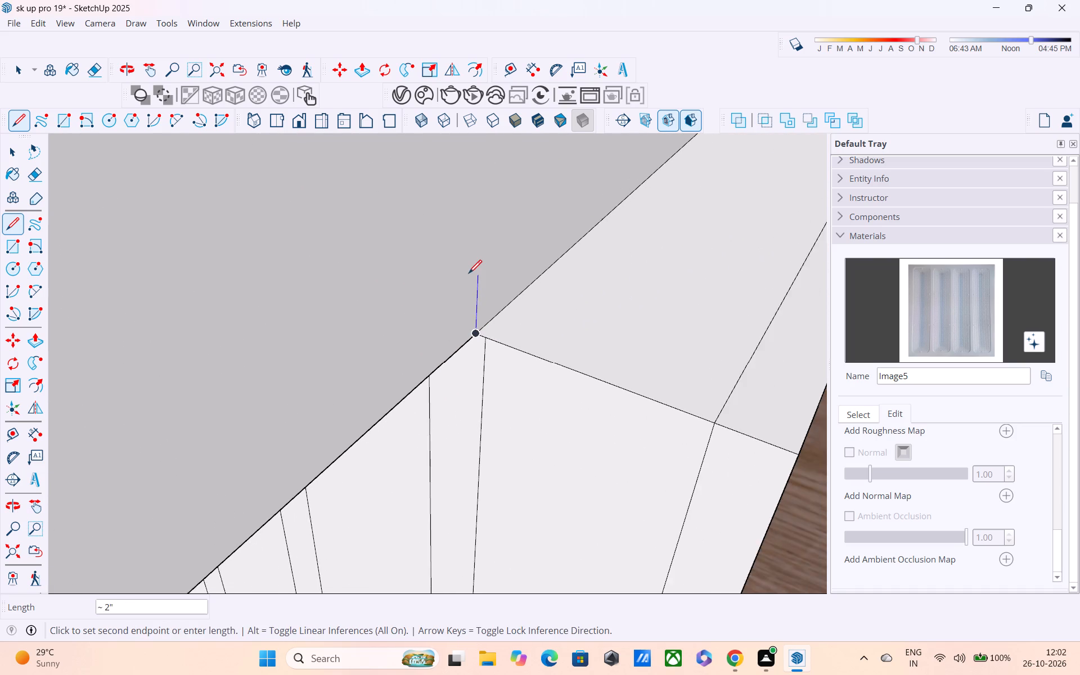
scroll(467, 271, down, 8)
shift+middle_drag(467, 265, 492, 424)
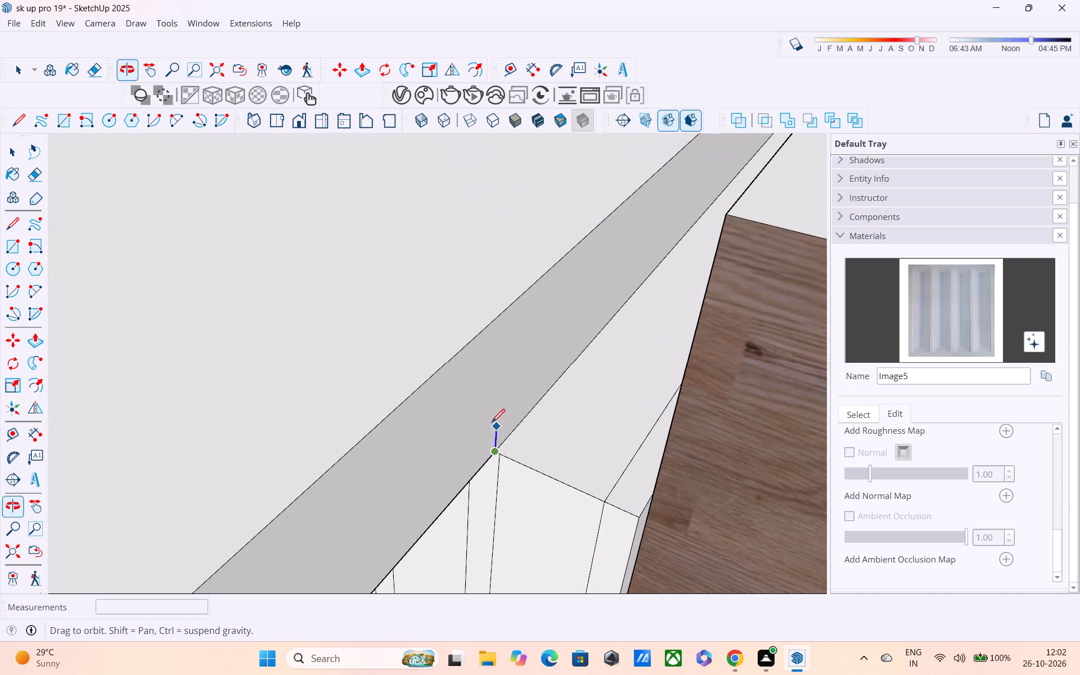
middle_drag(492, 341, 497, 348)
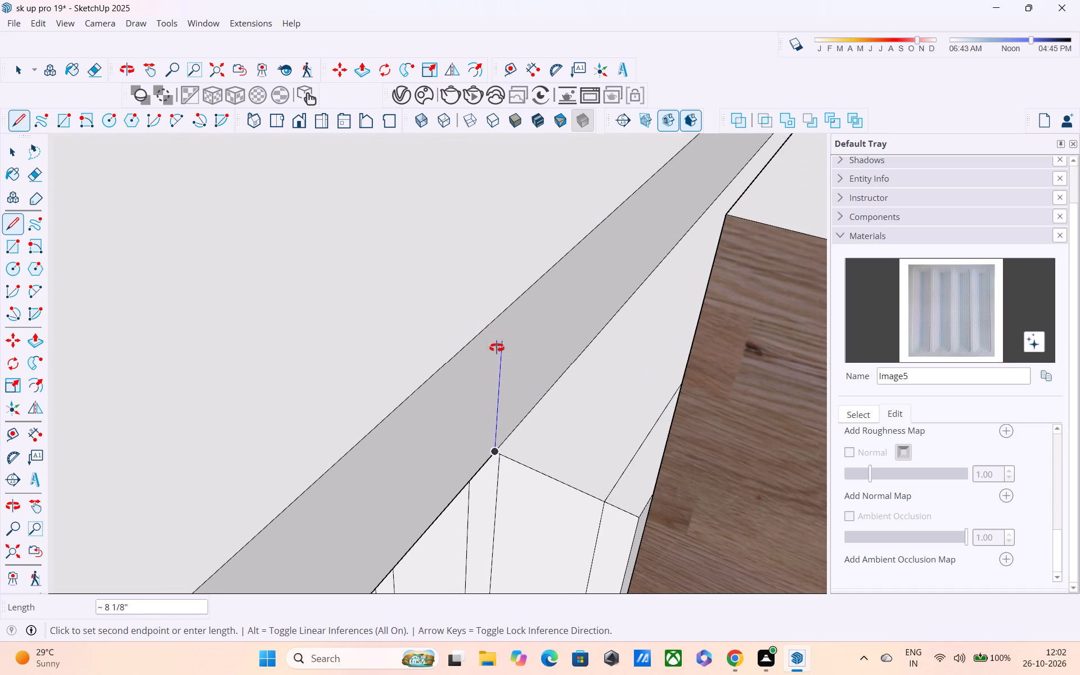
middle_drag(497, 348, 566, 404)
middle_drag(564, 404, 515, 232)
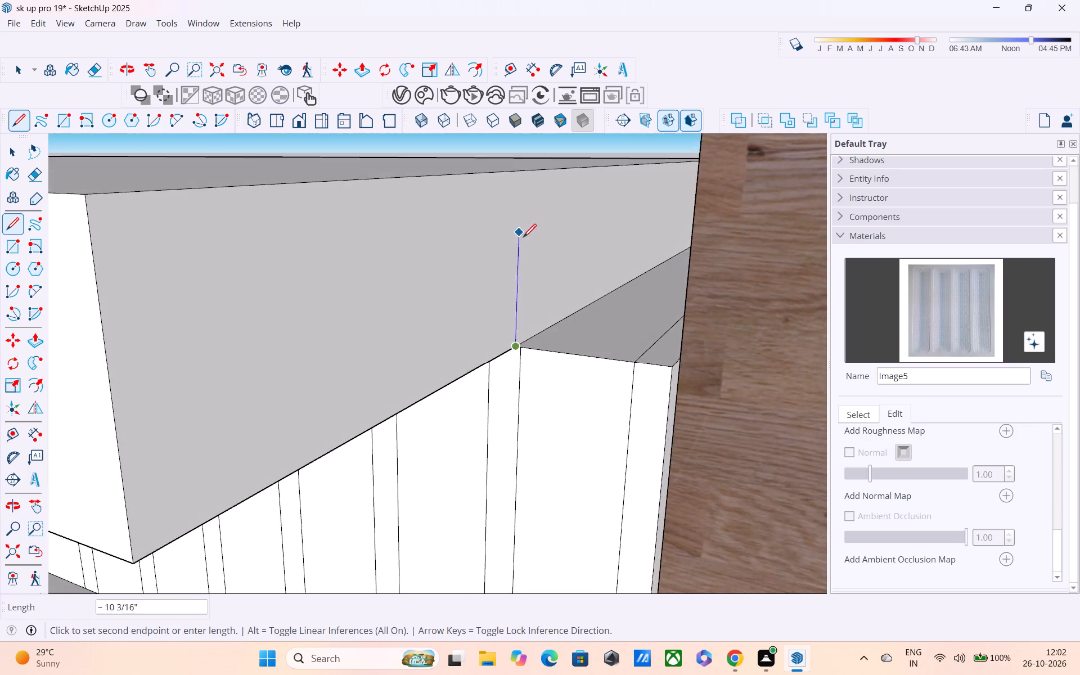
scroll(579, 370, up, 4)
scroll(523, 327, up, 3)
scroll(460, 282, up, 1)
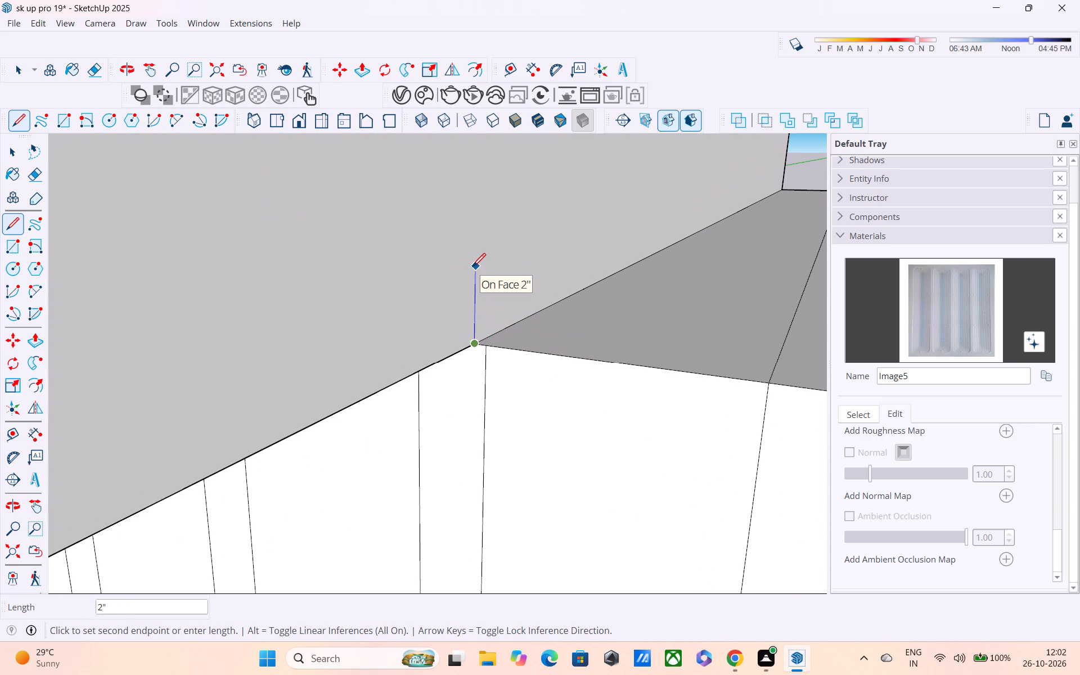
scroll(472, 268, up, 1)
middle_drag(469, 281, 582, 189)
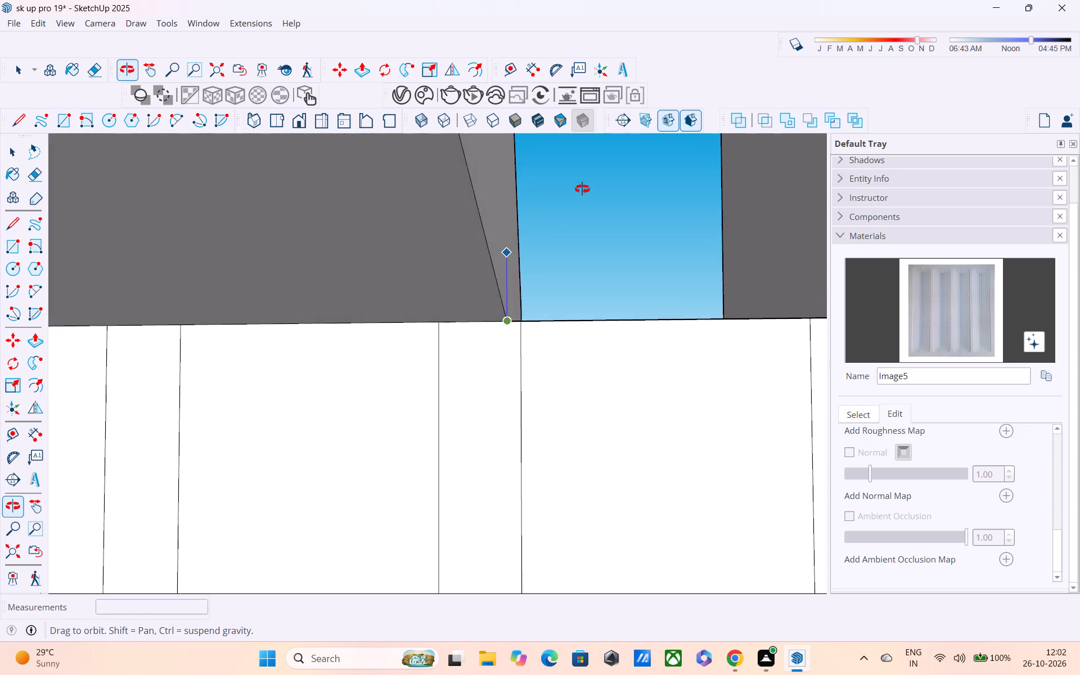
middle_drag(582, 189, 530, 304)
scroll(515, 265, down, 4)
shift+middle_drag(507, 254, 528, 488)
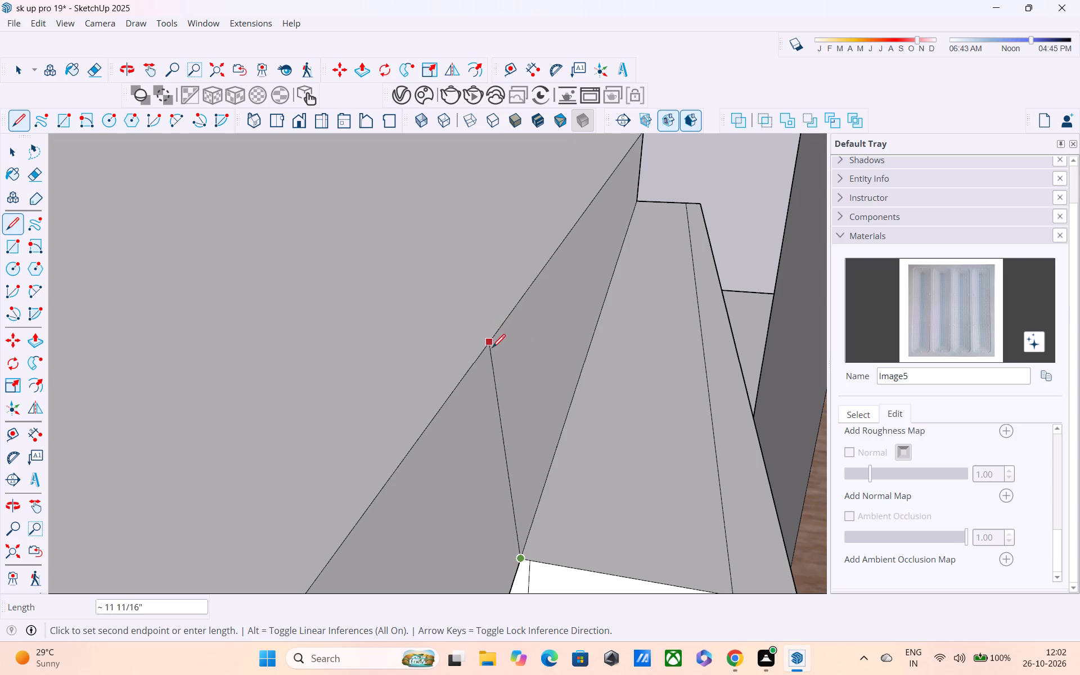
click(540, 309)
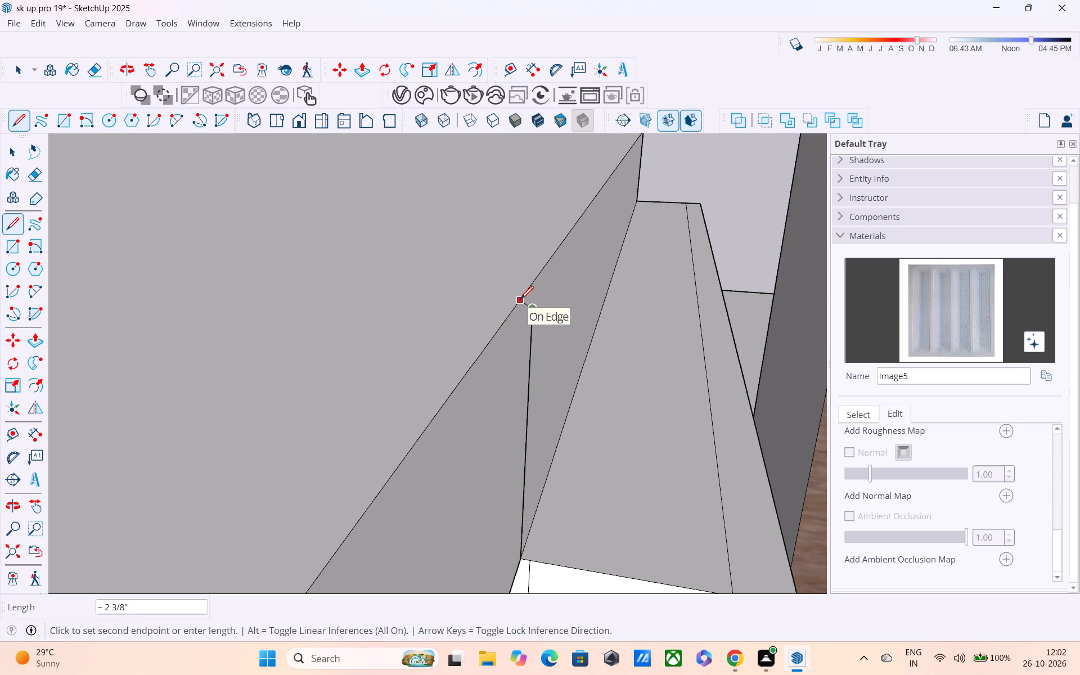
middle_drag(524, 303, 534, 232)
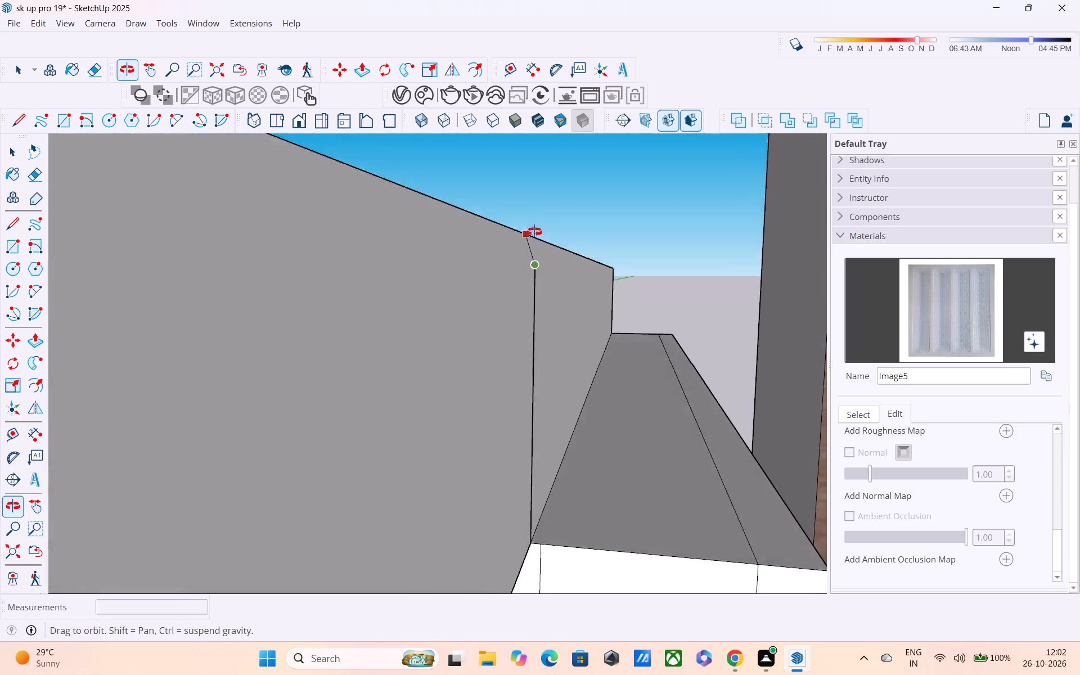
middle_drag(534, 232, 534, 244)
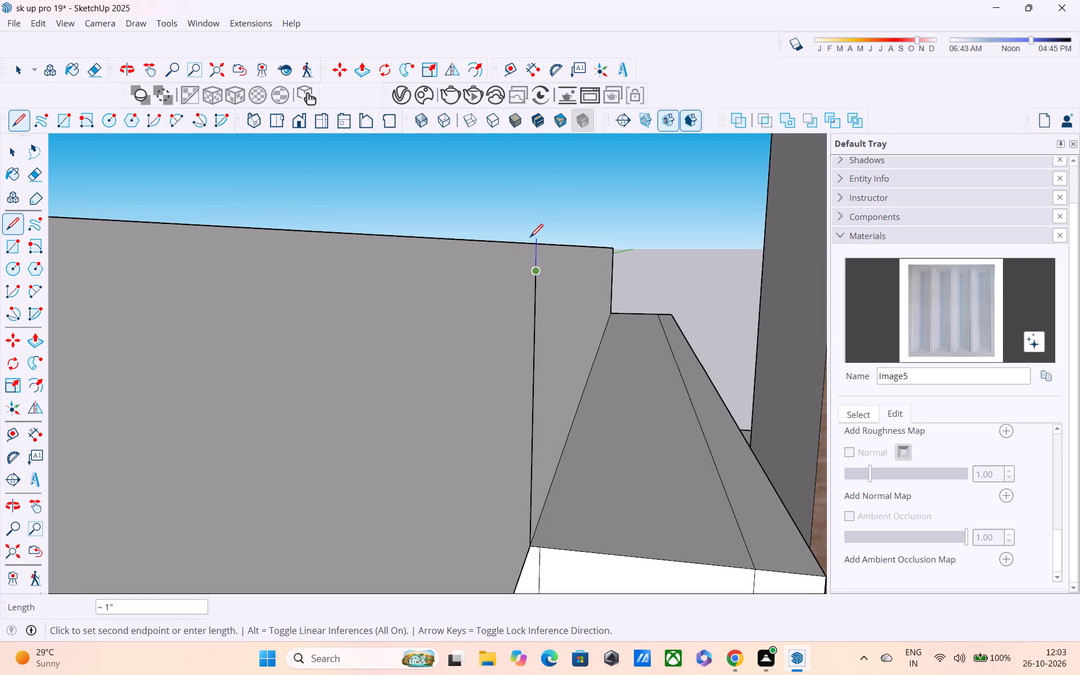
click(535, 245)
scroll(557, 309, down, 2)
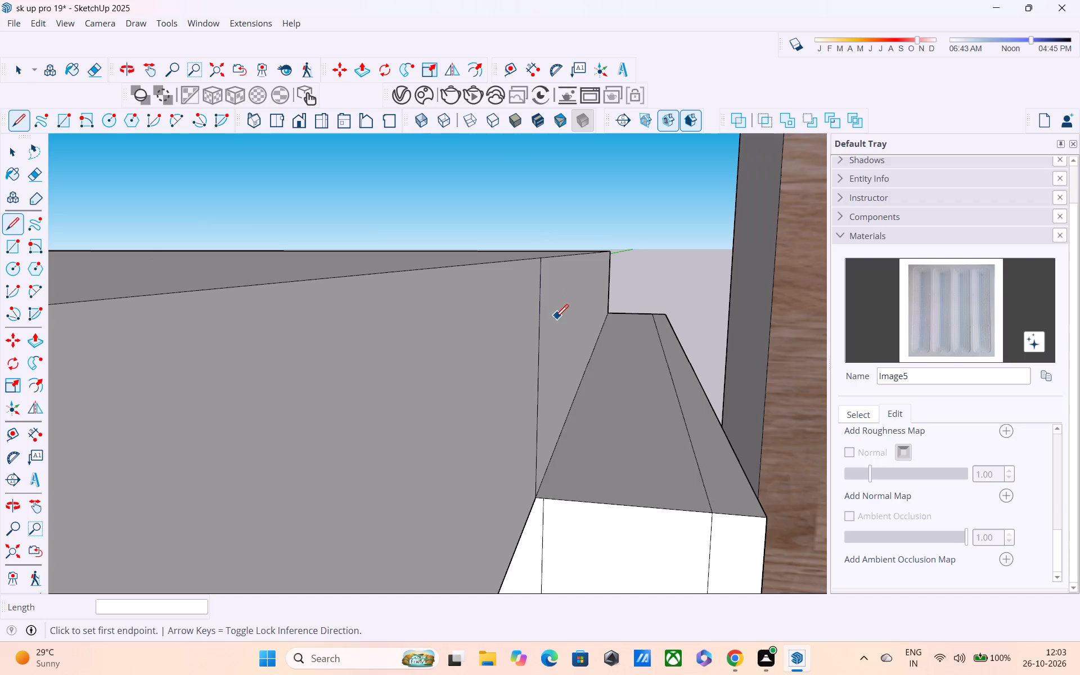
Push/pull the front overhang portion of the slab's side face about 6' 9" sideways, past the wood-clad wall.
middle_drag(547, 322, 456, 307)
key(space)
double_click(446, 322)
scroll(517, 334, down, 5)
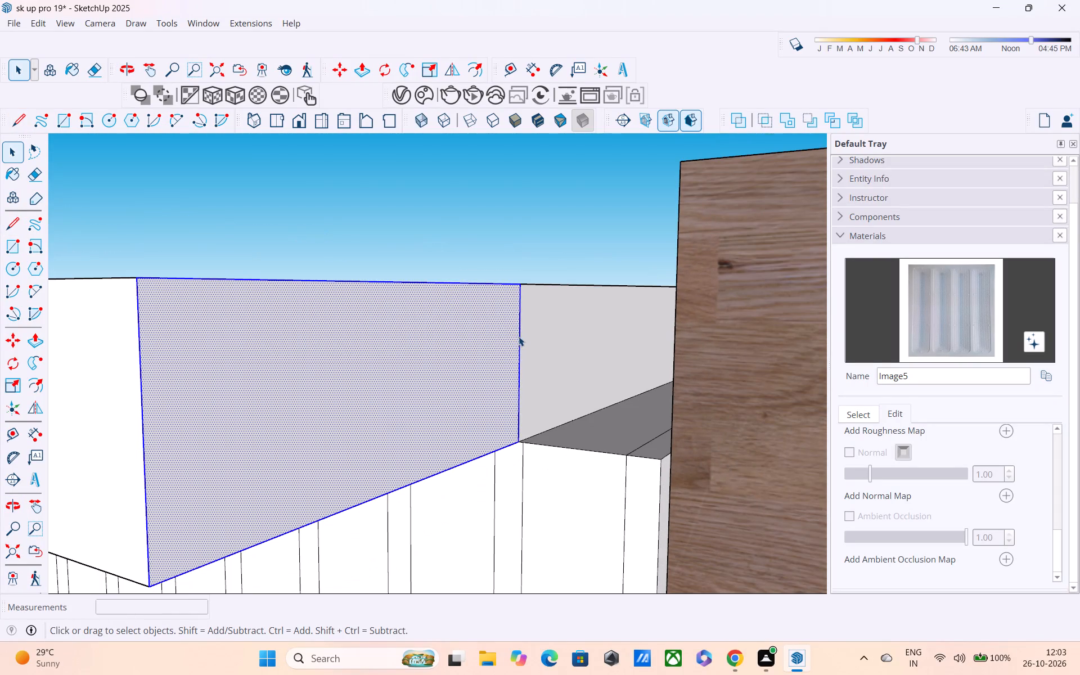
key(p)
click(466, 359)
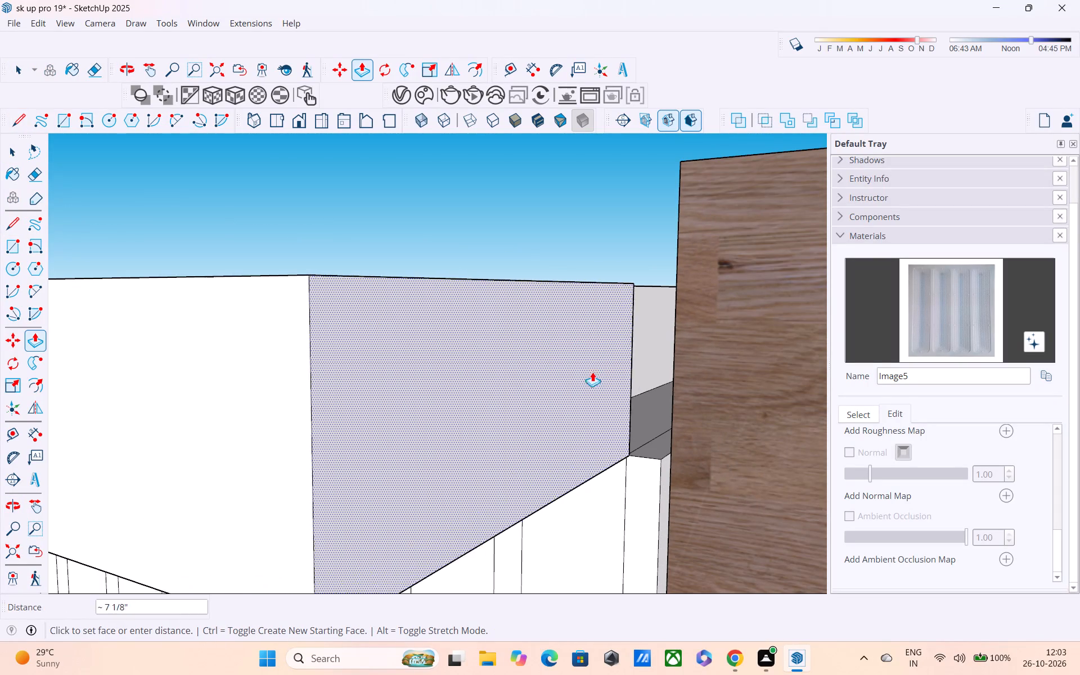
scroll(610, 372, down, 5)
scroll(740, 366, down, 8)
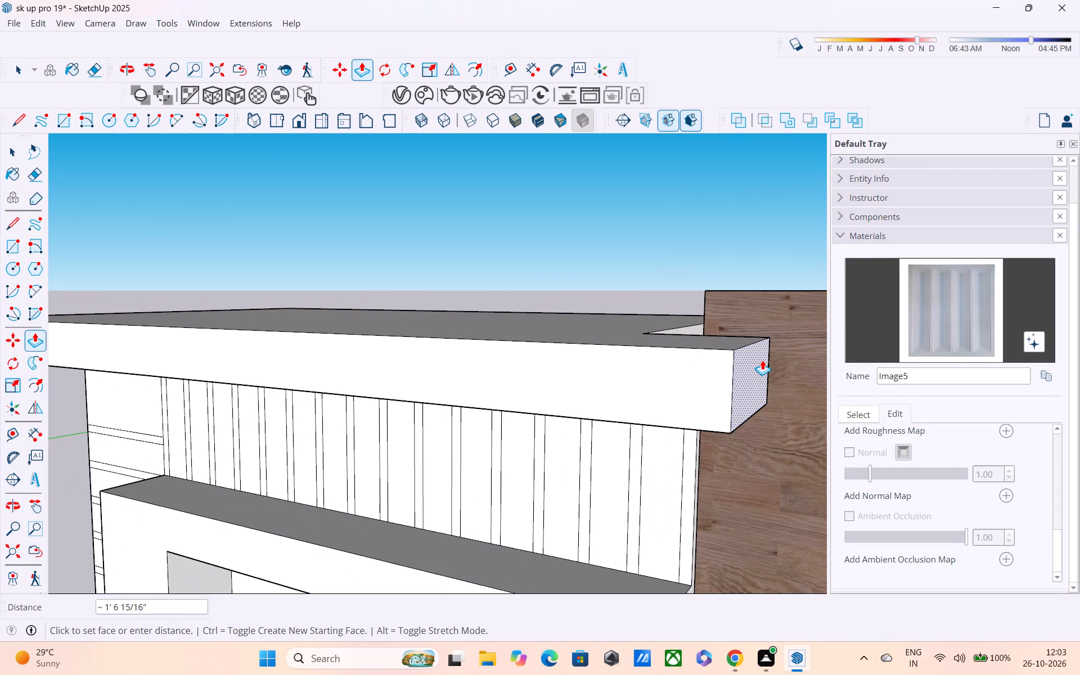
scroll(762, 360, down, 3)
middle_drag(778, 359, 706, 359)
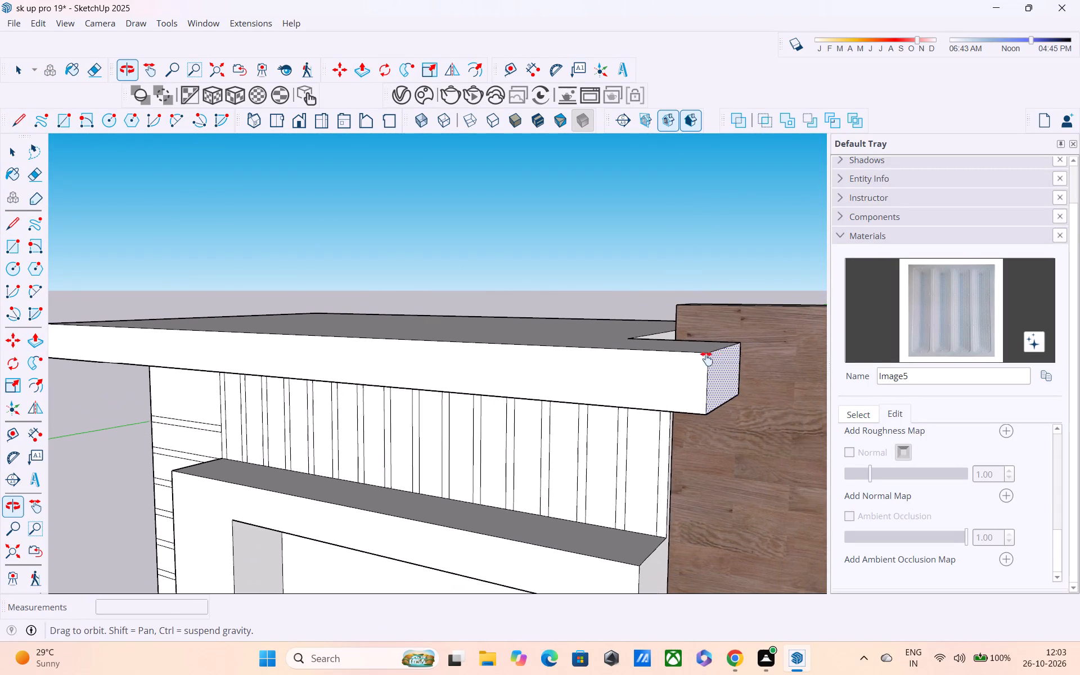
middle_drag(706, 359, 330, 361)
middle_drag(580, 434, 548, 457)
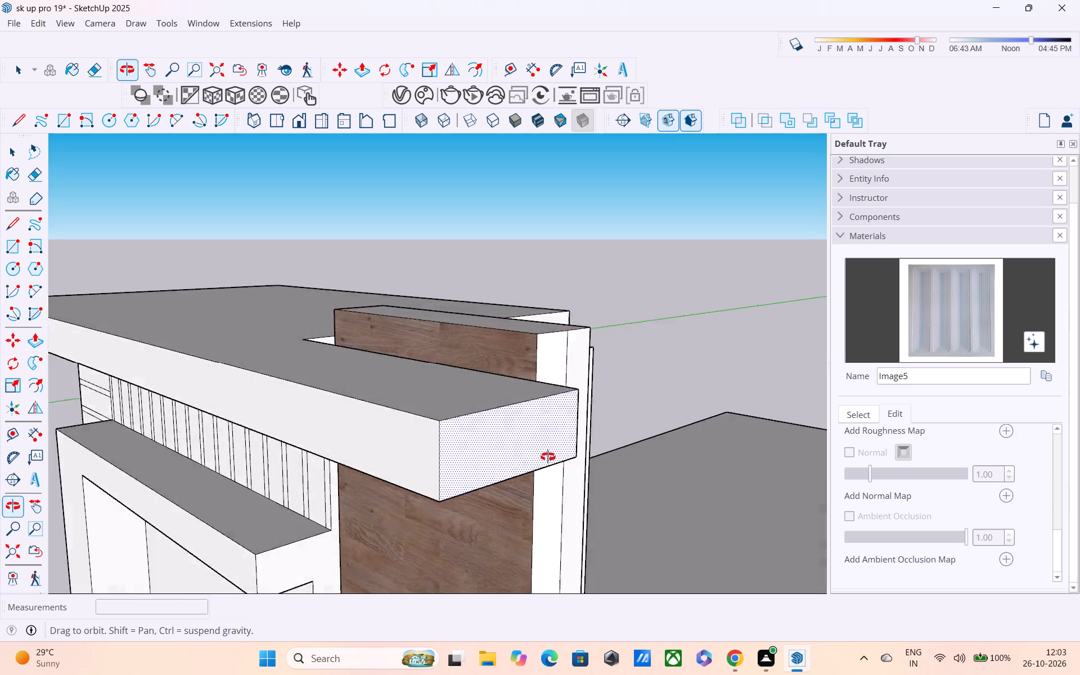
middle_drag(548, 457, 433, 493)
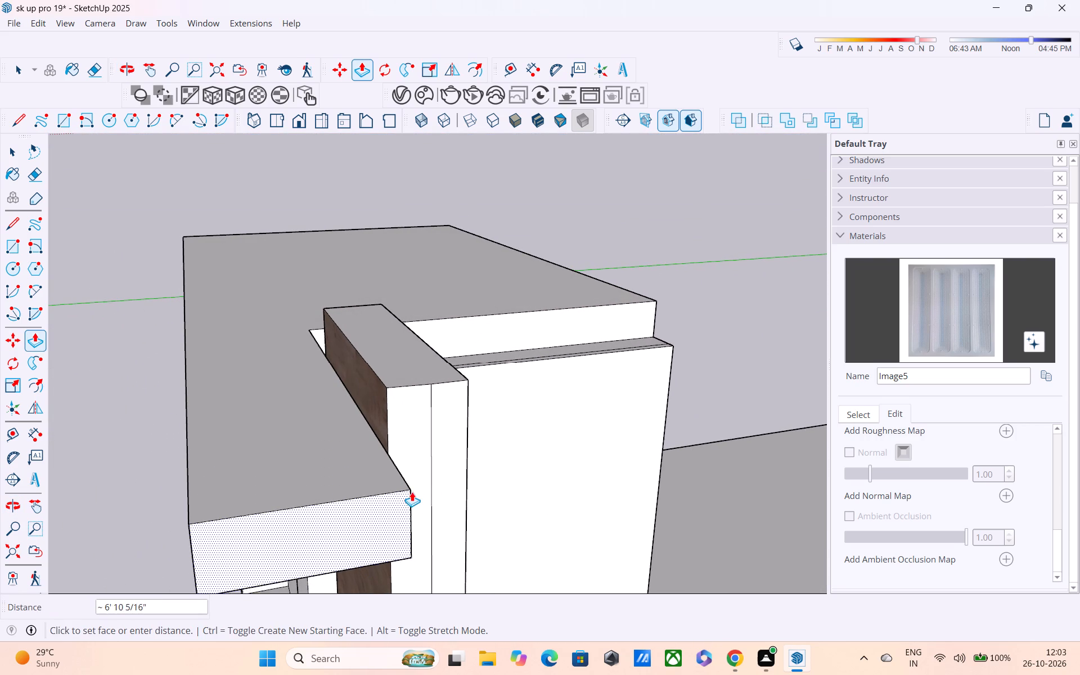
click(411, 487)
Push the end face of the slab's sideways extension slightly back toward the wood-clad wall.
middle_drag(416, 487, 162, 458)
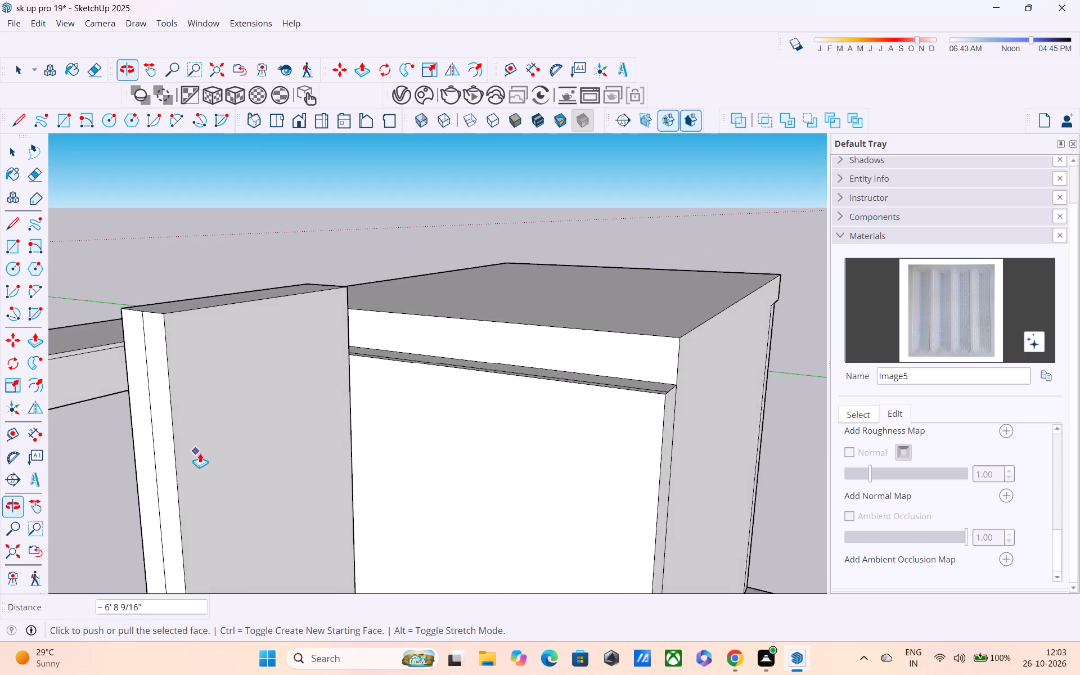
scroll(205, 452, down, 4)
scroll(302, 427, down, 3)
shift+middle_drag(332, 420, 461, 386)
middle_drag(392, 385, 298, 386)
click(207, 361)
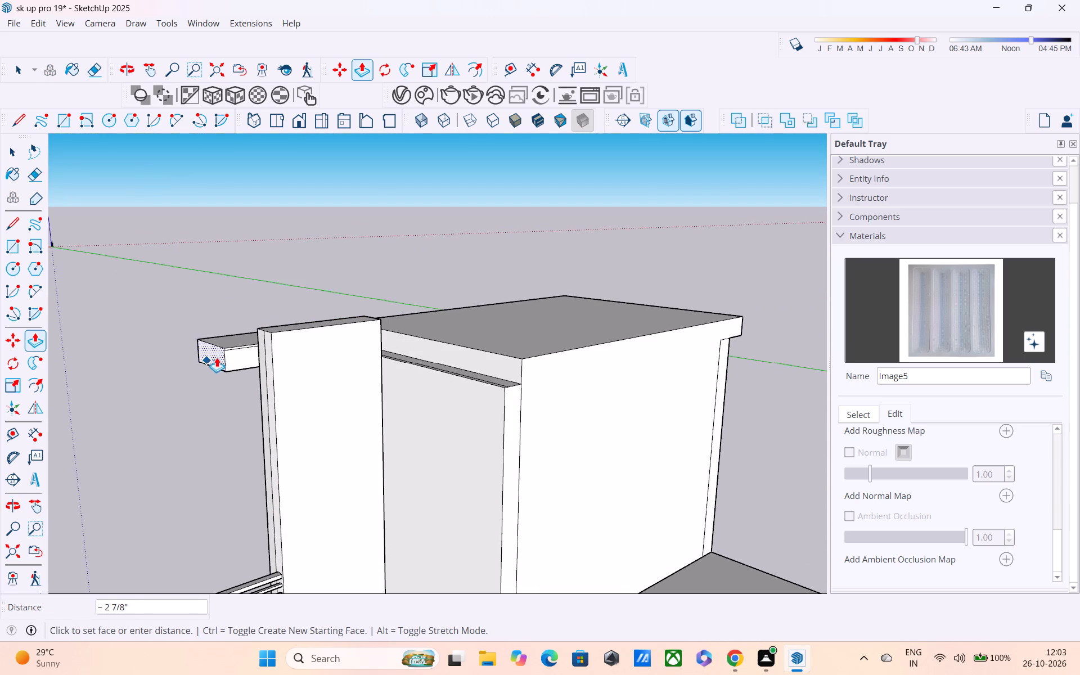
click(223, 356)
Draw a 10" vertical line on the slab extension's rear face, from top edge to bottom edge beside the wood-clad wall.
key(l)
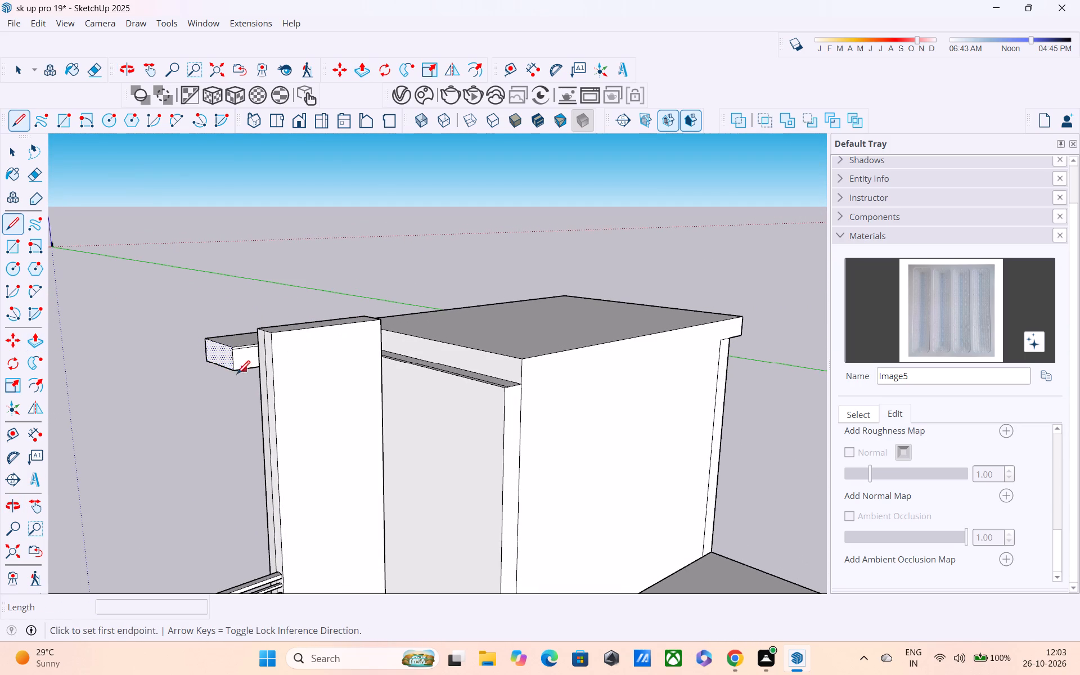
scroll(237, 375, up, 3)
scroll(254, 354, down, 5)
scroll(280, 341, up, 8)
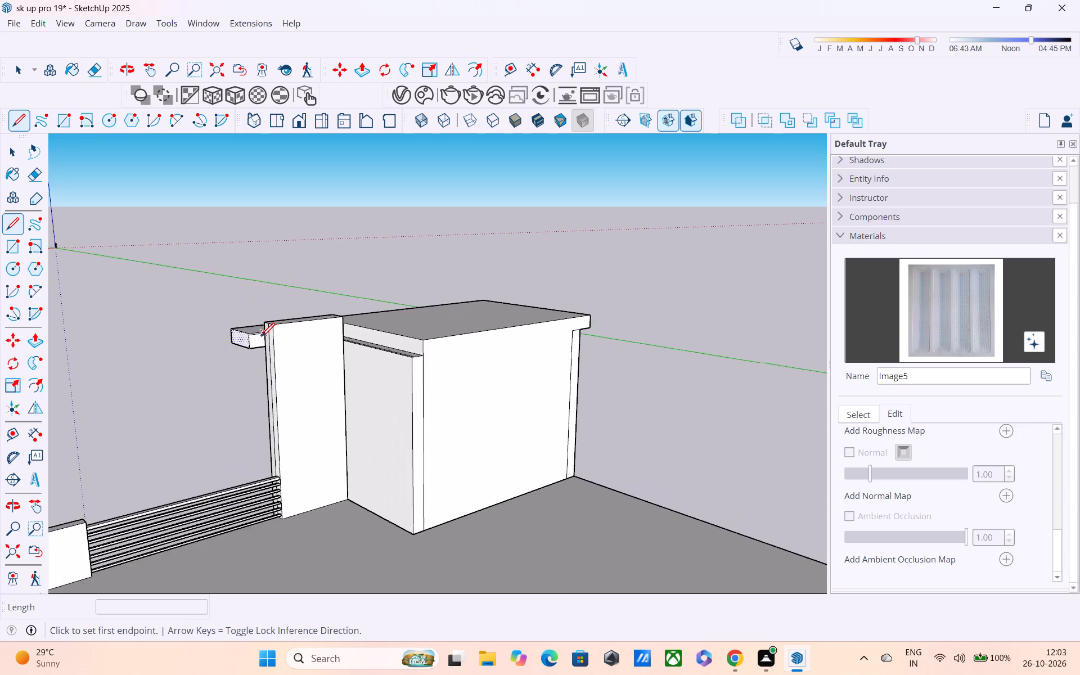
scroll(262, 337, up, 14)
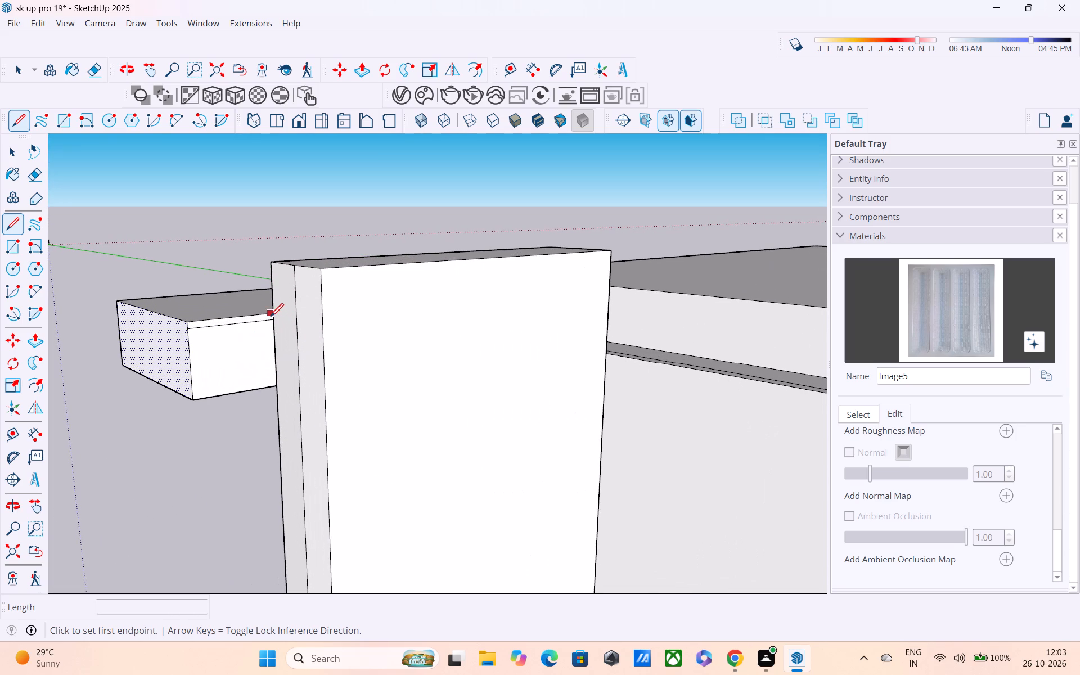
click(271, 318)
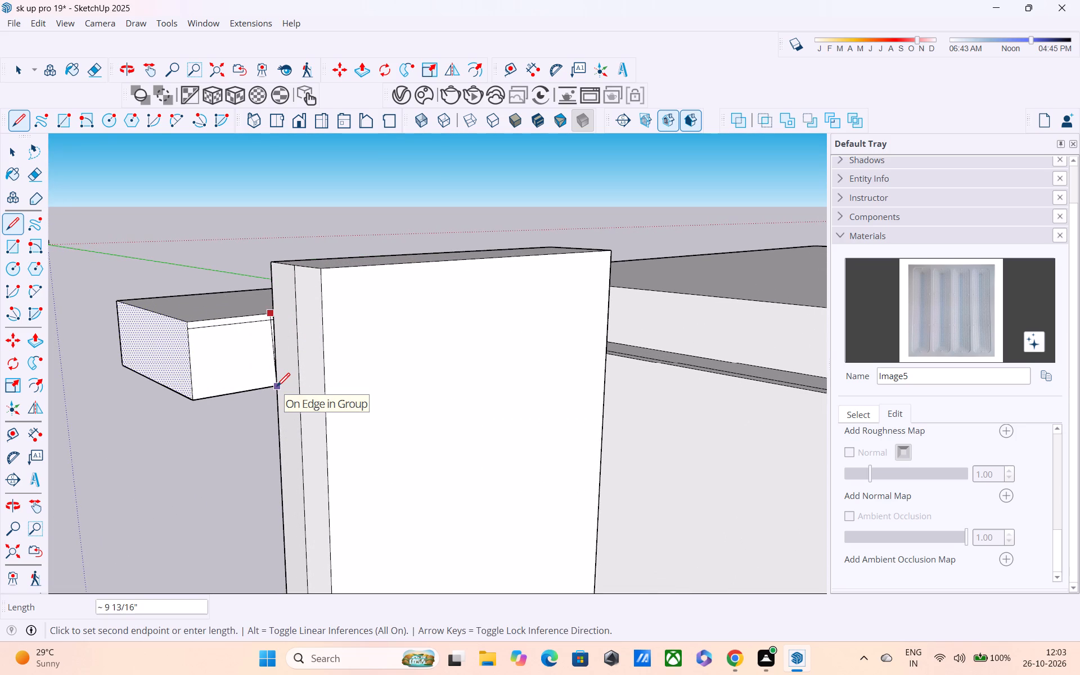
scroll(269, 388, up, 4)
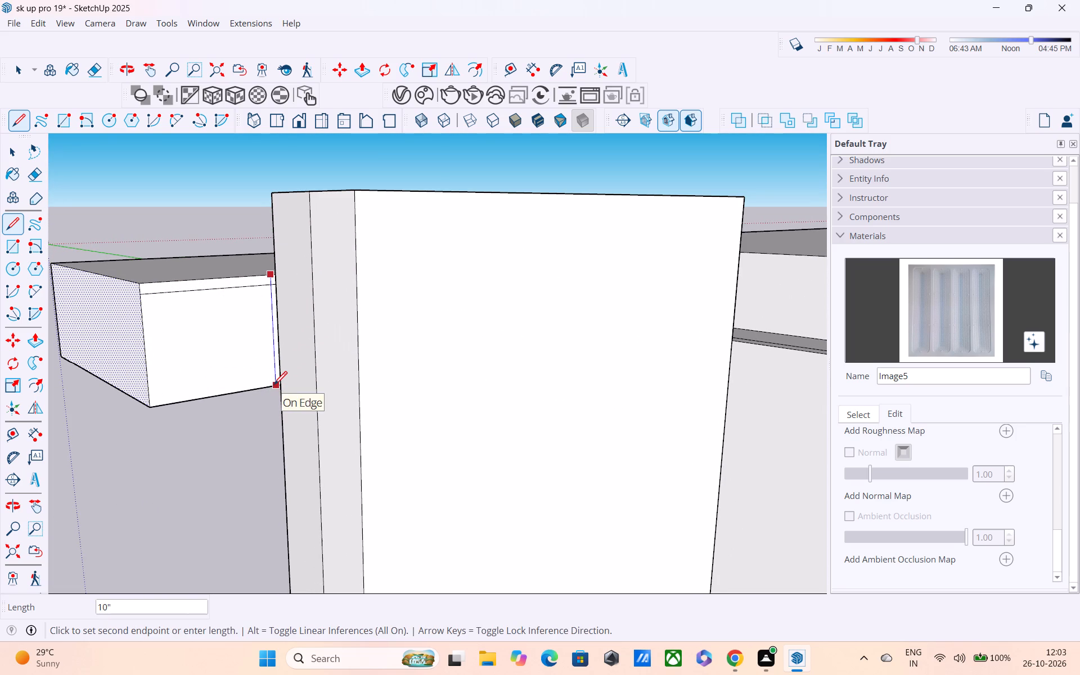
click(274, 386)
Erase the stray horizontal edge near the top of the slab extension's rear face.
key(p)
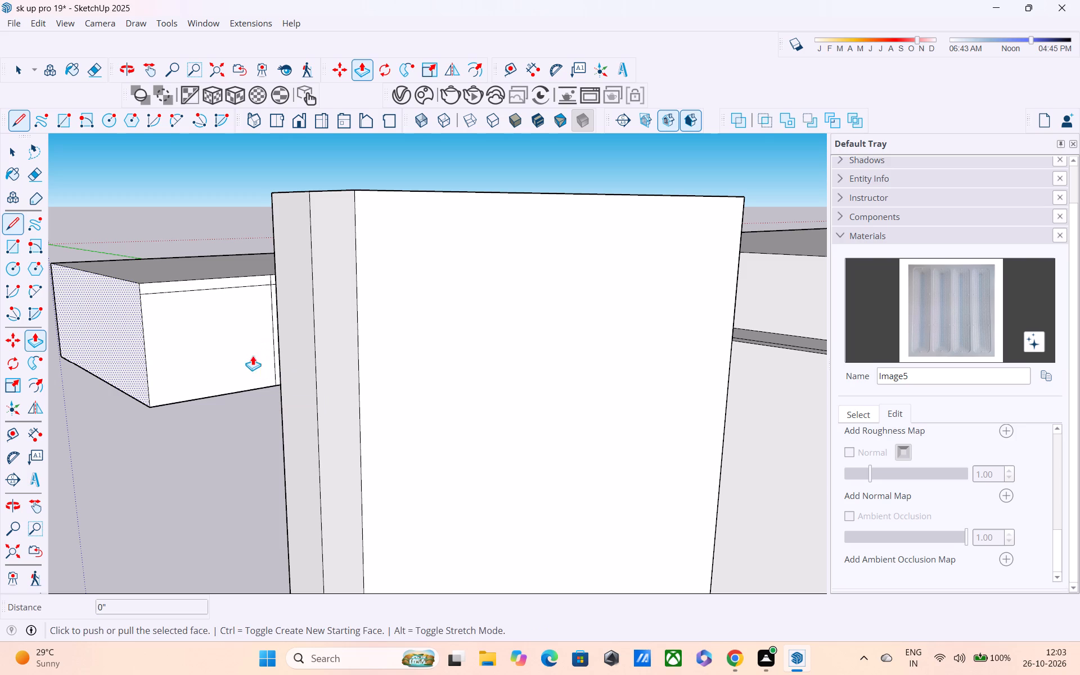
click(233, 343)
key(space)
click(233, 343)
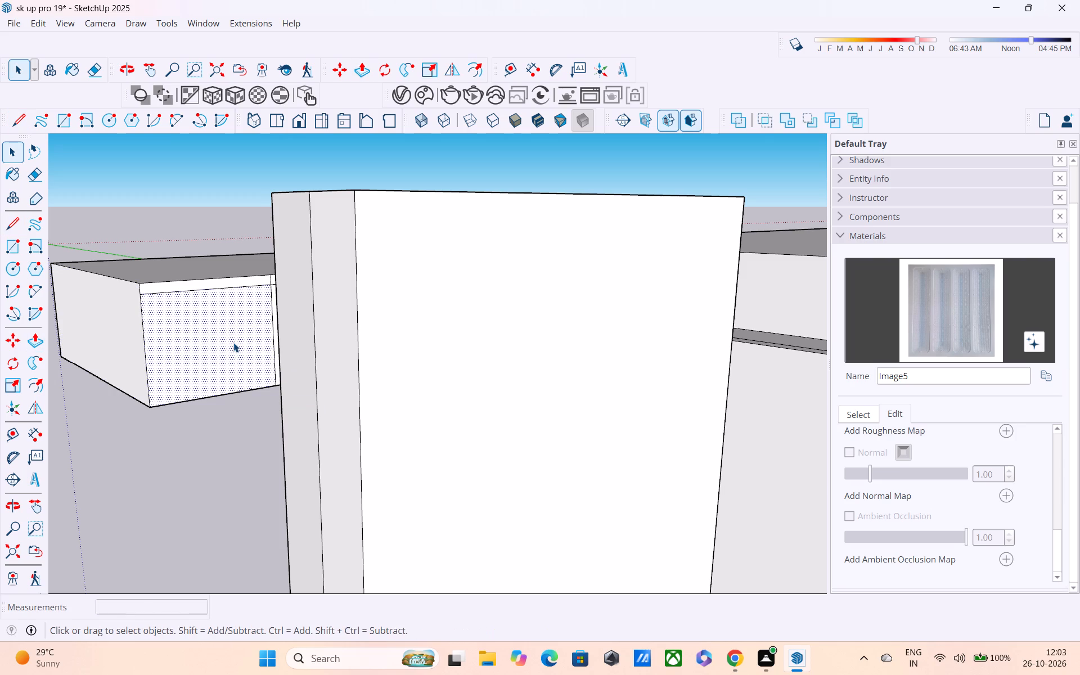
key(p)
key(space)
key(e)
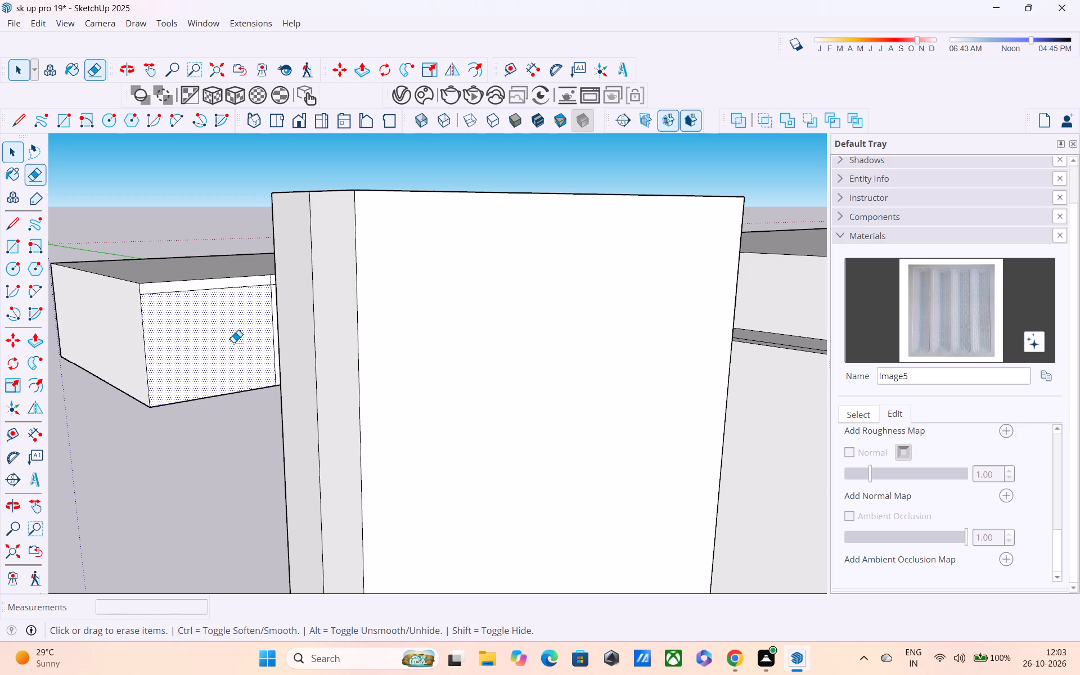
click(200, 292)
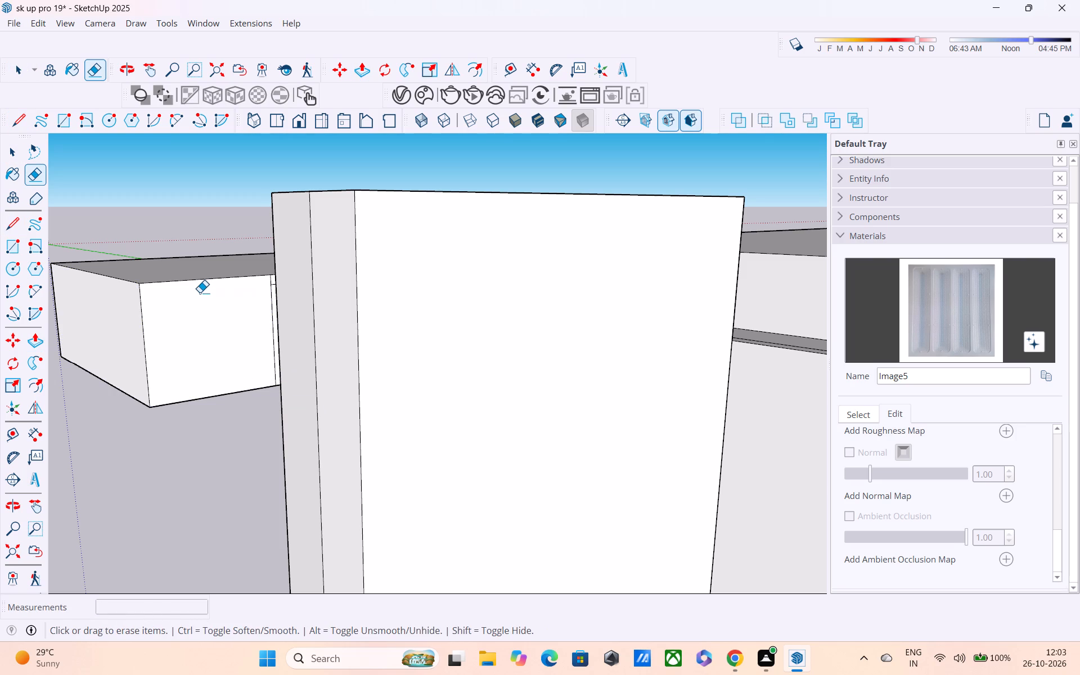
Push/pull the slab extension's rear face back 7' 9" along the wood-clad wall's outer side.
key(p)
click(201, 308)
scroll(345, 392, down, 5)
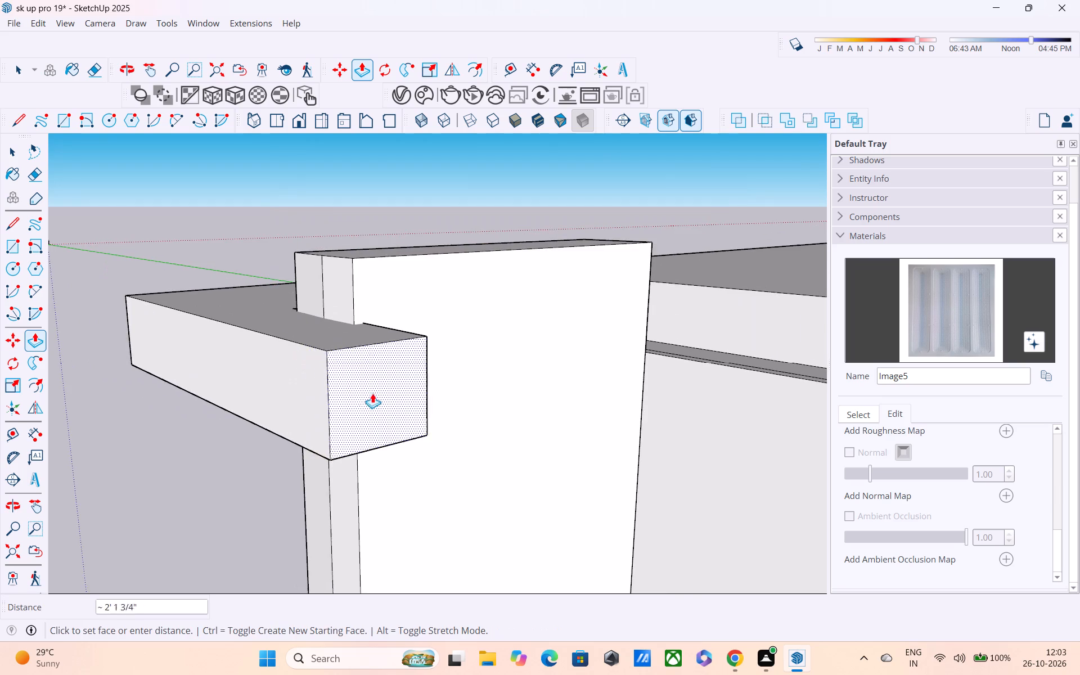
middle_drag(407, 399, 321, 479)
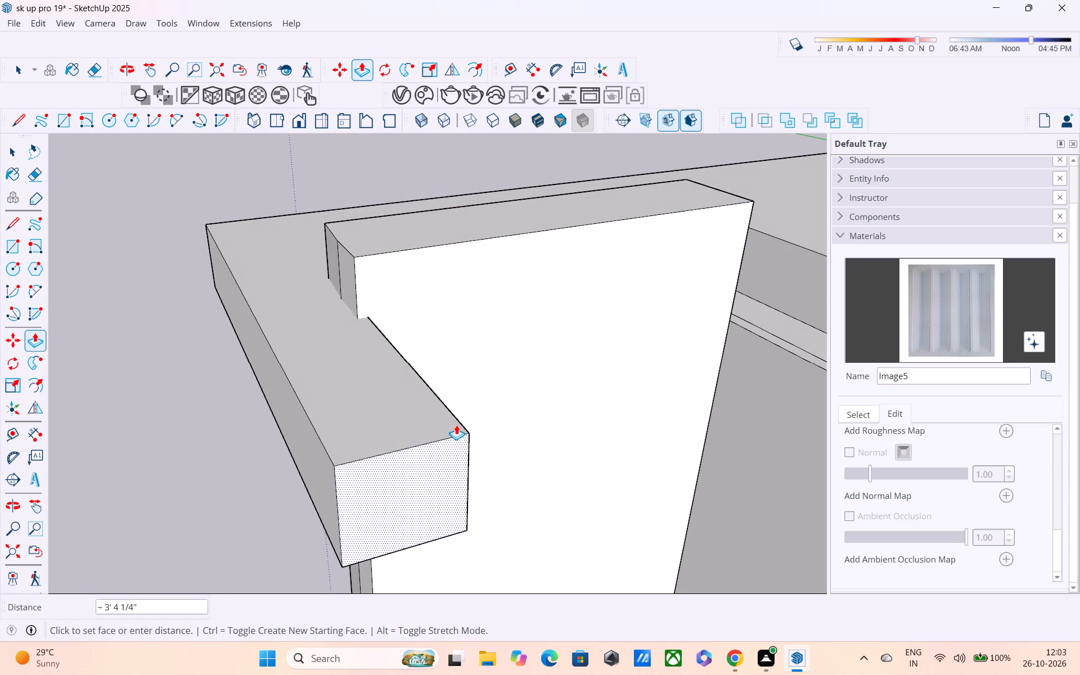
scroll(465, 429, down, 5)
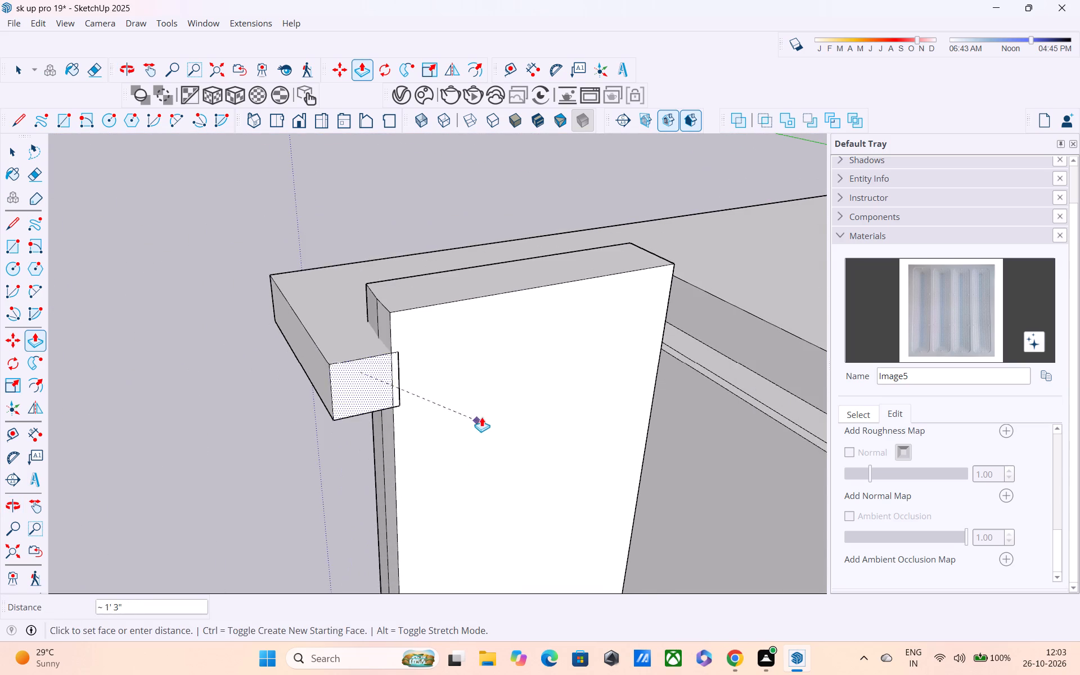
scroll(483, 415, down, 5)
middle_drag(502, 424, 346, 353)
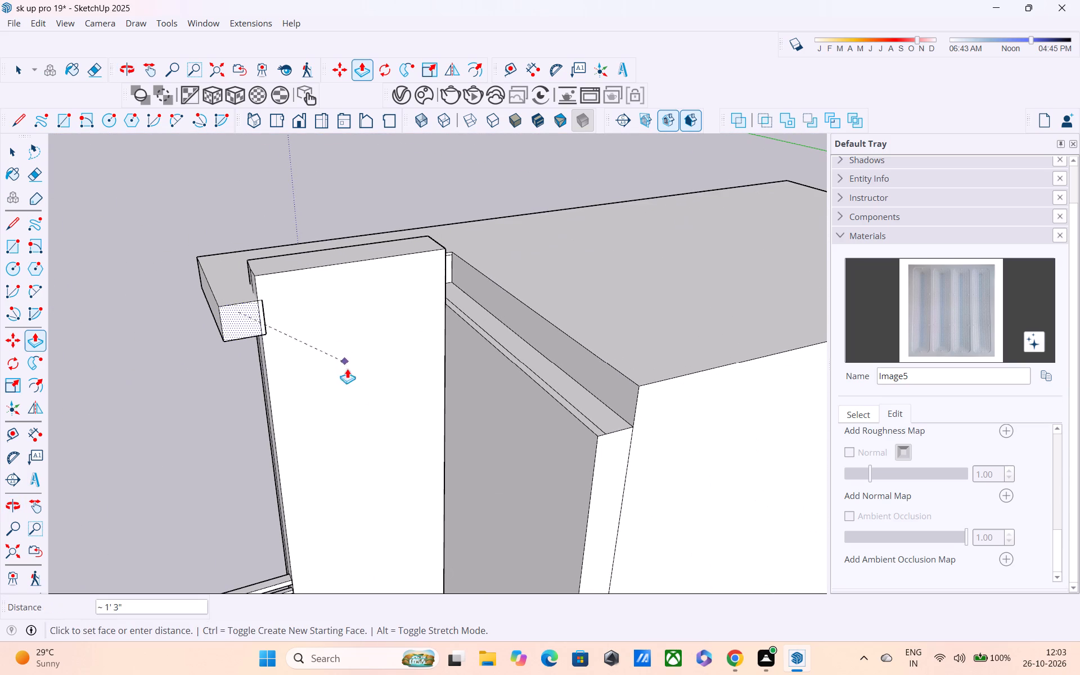
click(635, 412)
Draw a vertical line about 9 13/16" long on the slab extension's inner side face, from top to bottom edge beside the wood-clad wall.
middle_drag(624, 415, 232, 429)
scroll(324, 276, up, 1)
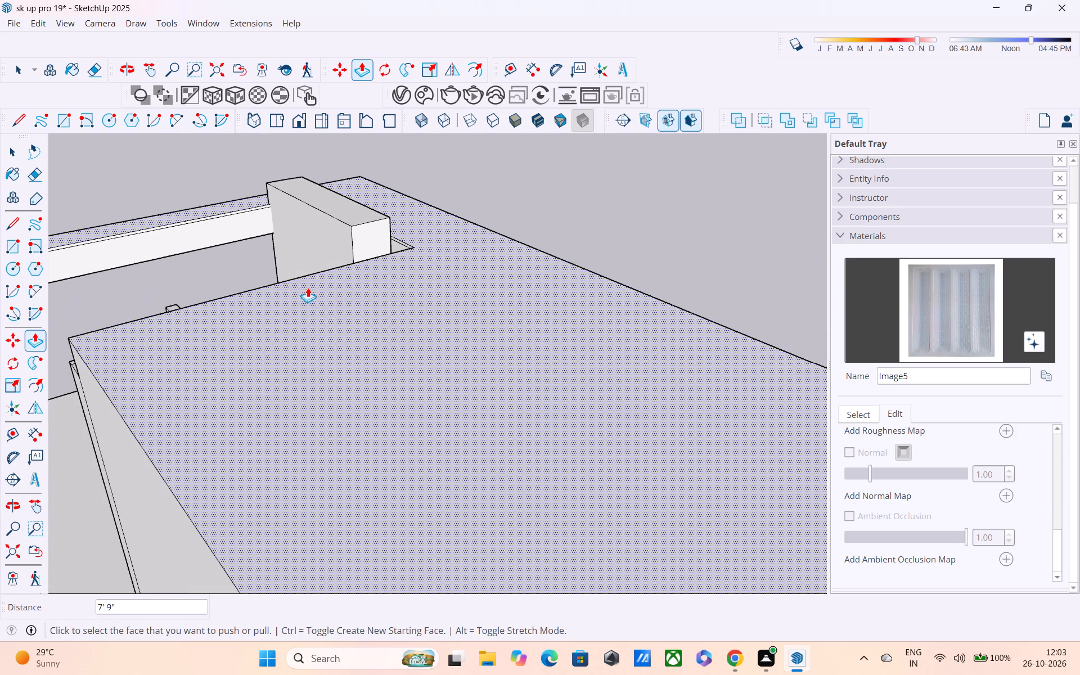
key(l)
scroll(278, 203, up, 1)
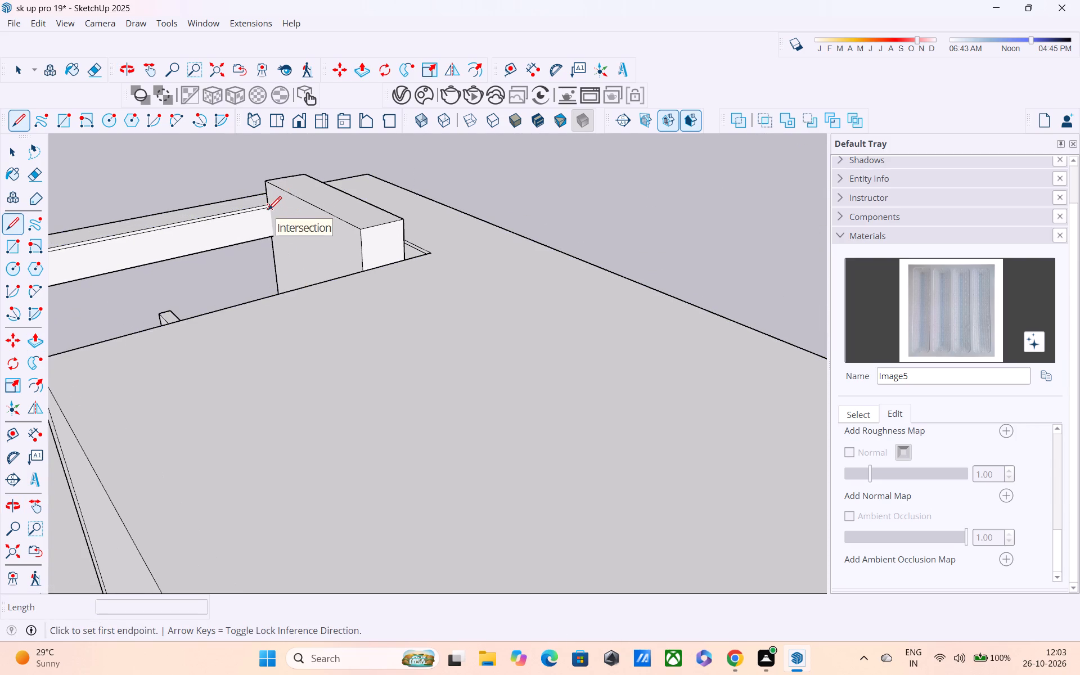
scroll(269, 210, up, 13)
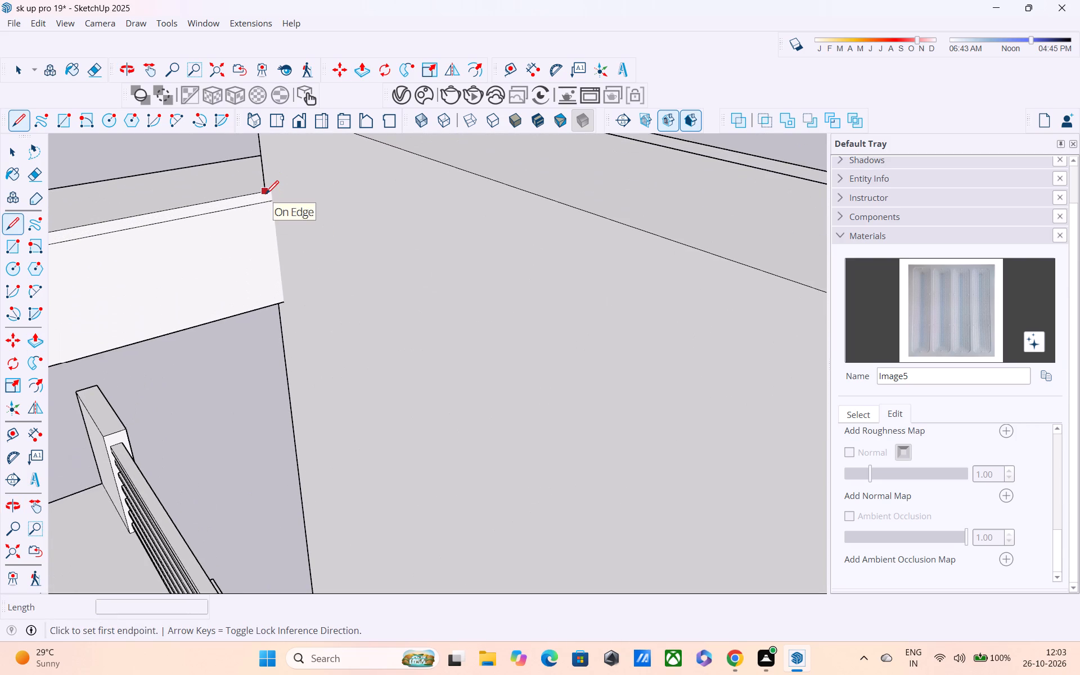
click(273, 194)
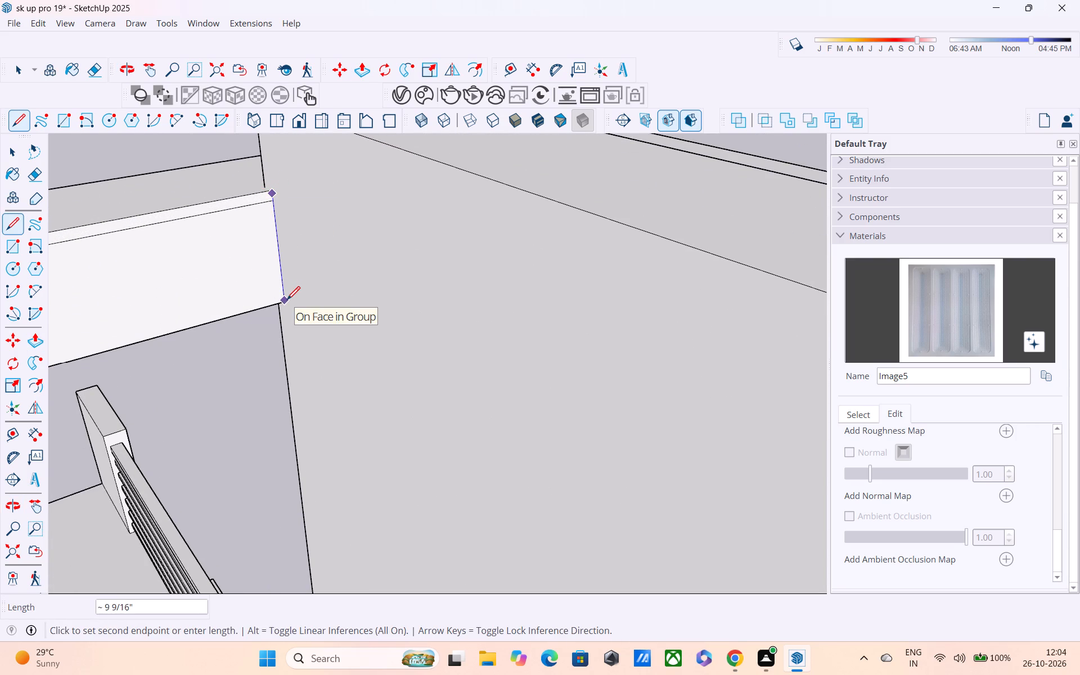
scroll(282, 302, up, 4)
middle_drag(282, 302, 357, 256)
click(368, 248)
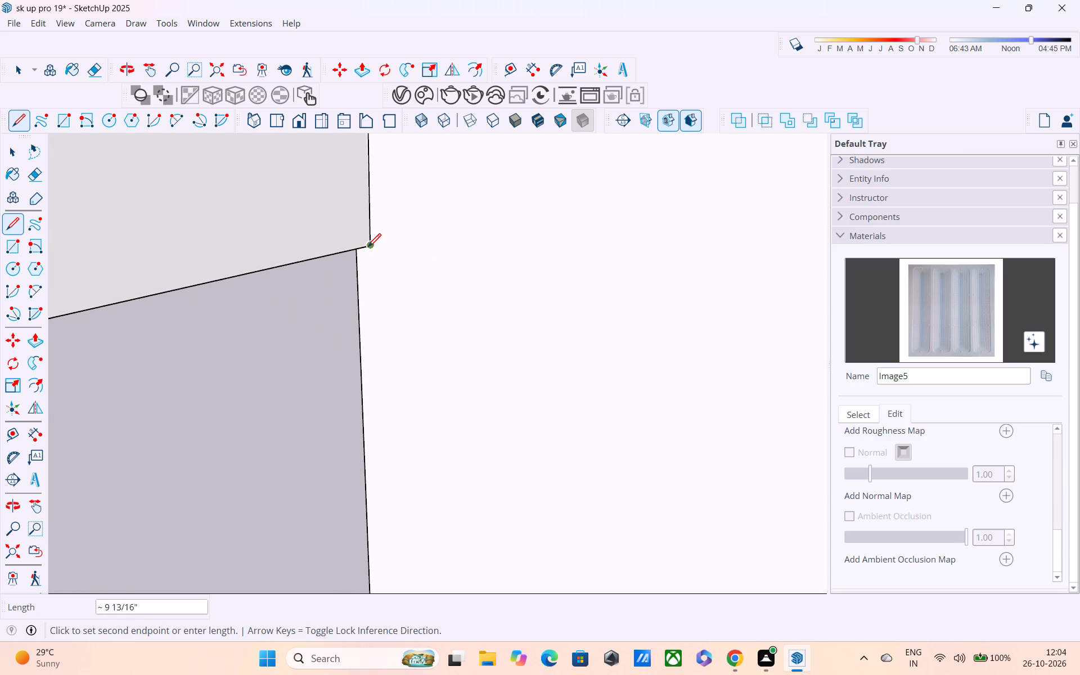
Push/pull the slab extension's inner side face about 5' 2 1/16" across the gap to the main roof slab behind the wood-clad wall.
key(o)
click(308, 224)
key(p)
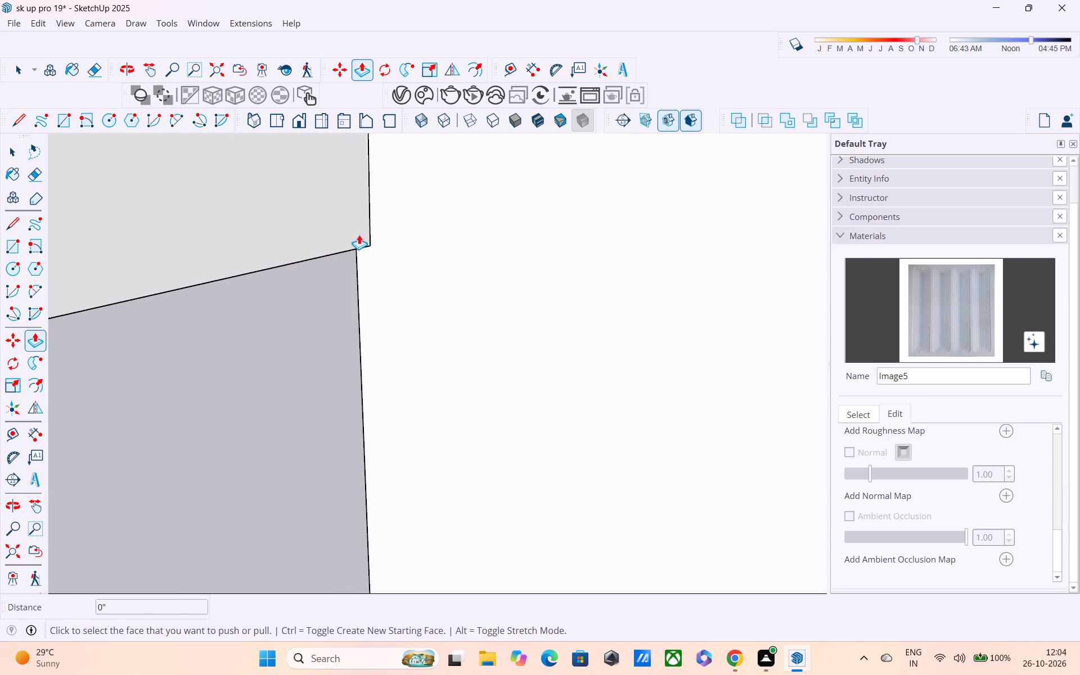
click(334, 223)
scroll(378, 243, down, 14)
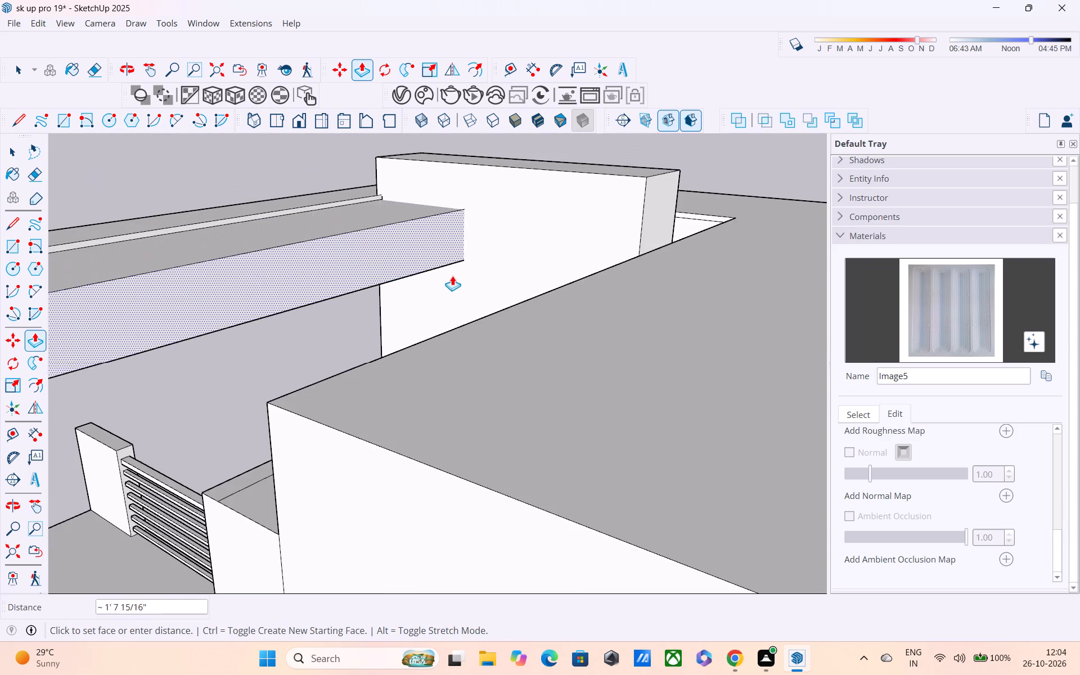
middle_drag(472, 287, 609, 353)
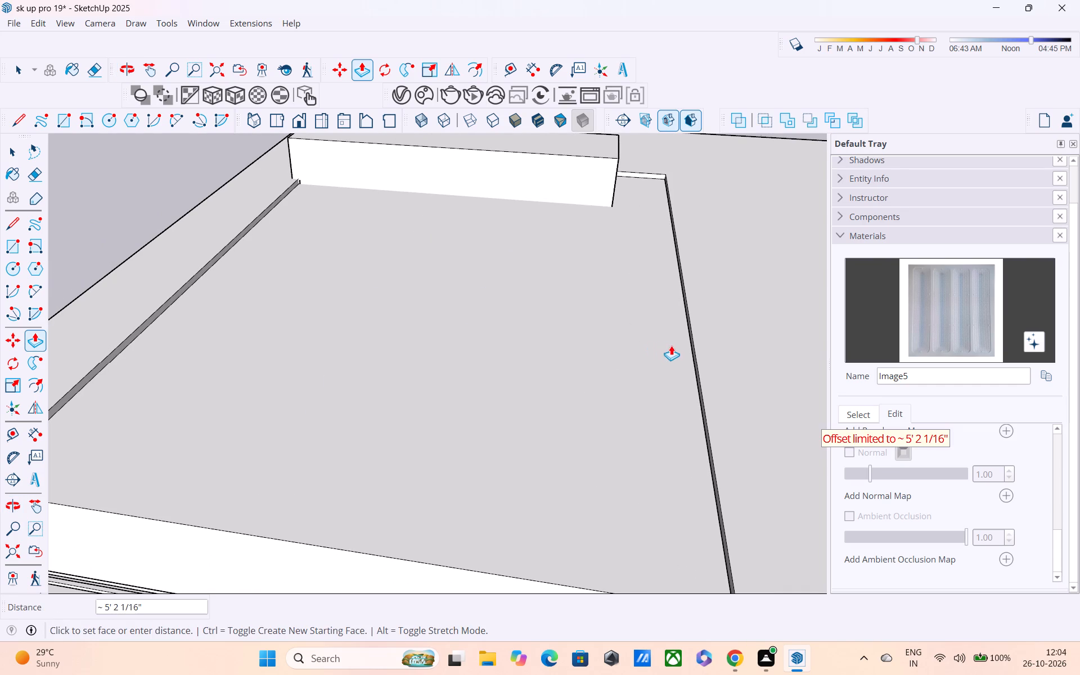
click(699, 360)
Push/pull the new infill's top face up flush with the surrounding roof slab's top.
click(643, 381)
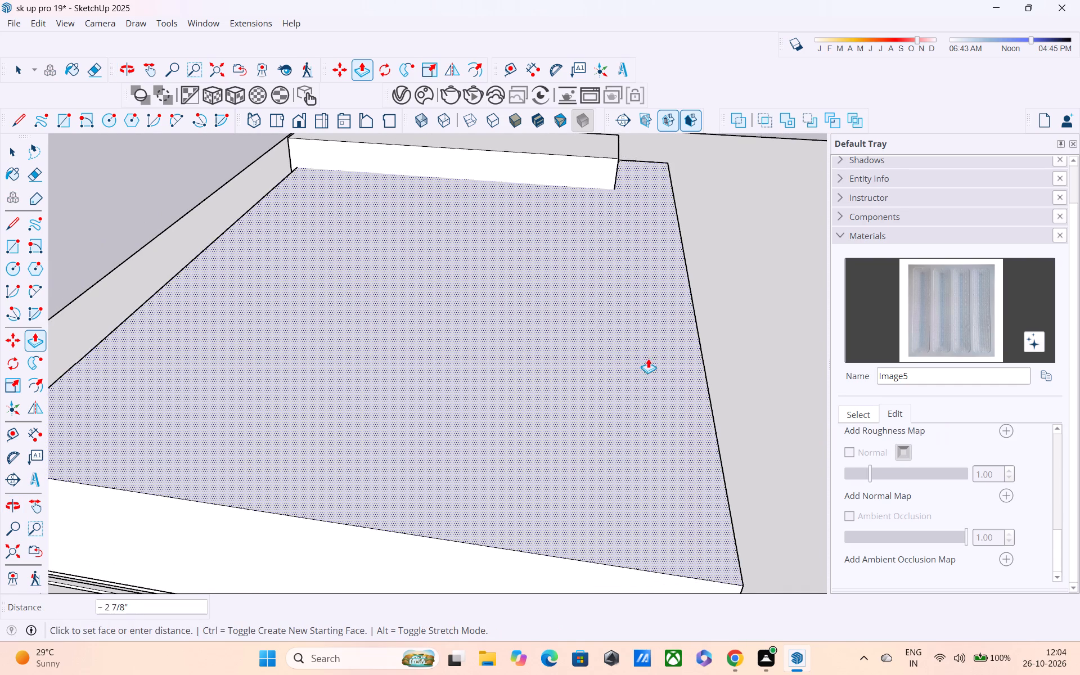
click(713, 386)
Erase the seam edge between the slab extension and the infill on the roof slab's top face.
middle_drag(547, 353, 651, 337)
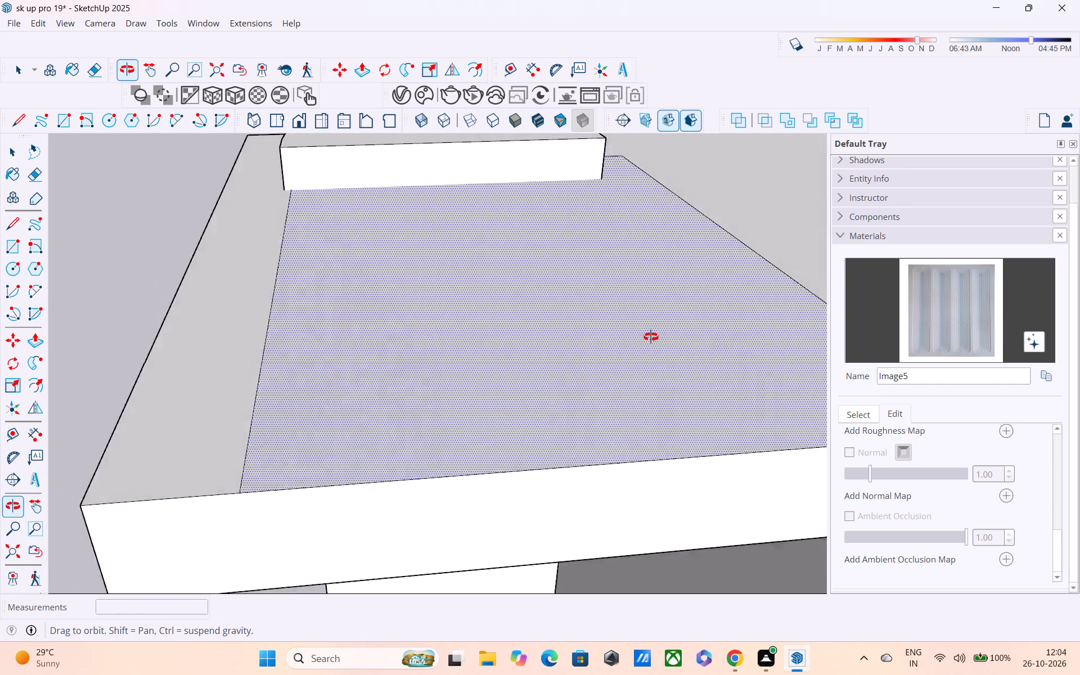
middle_drag(651, 337, 723, 340)
key(r)
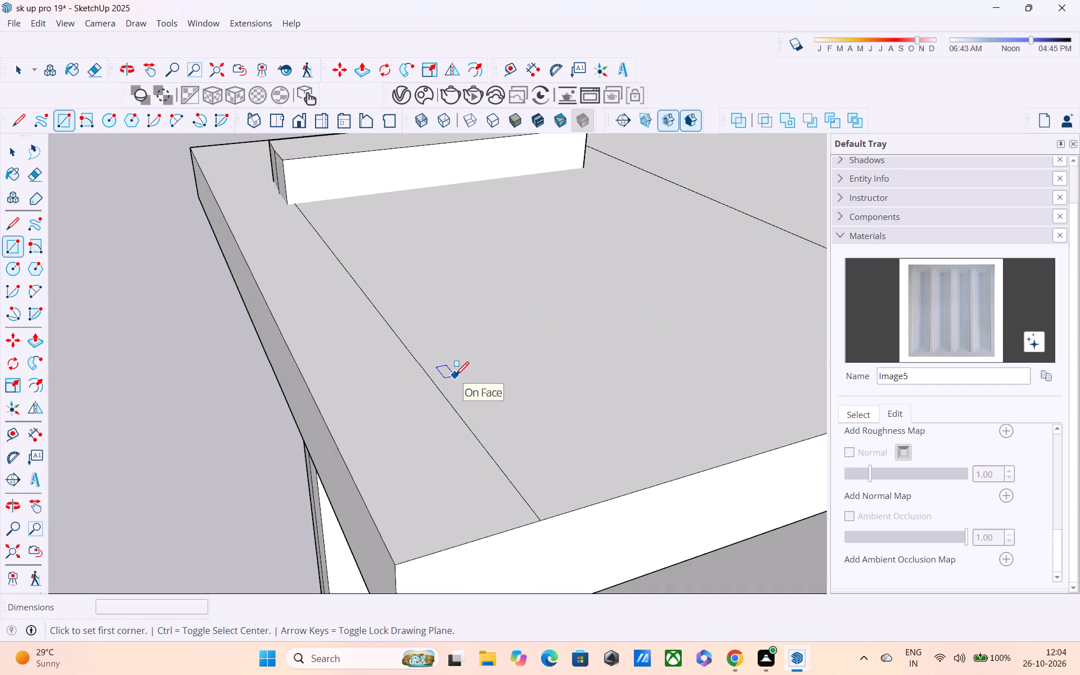
key(e)
click(422, 366)
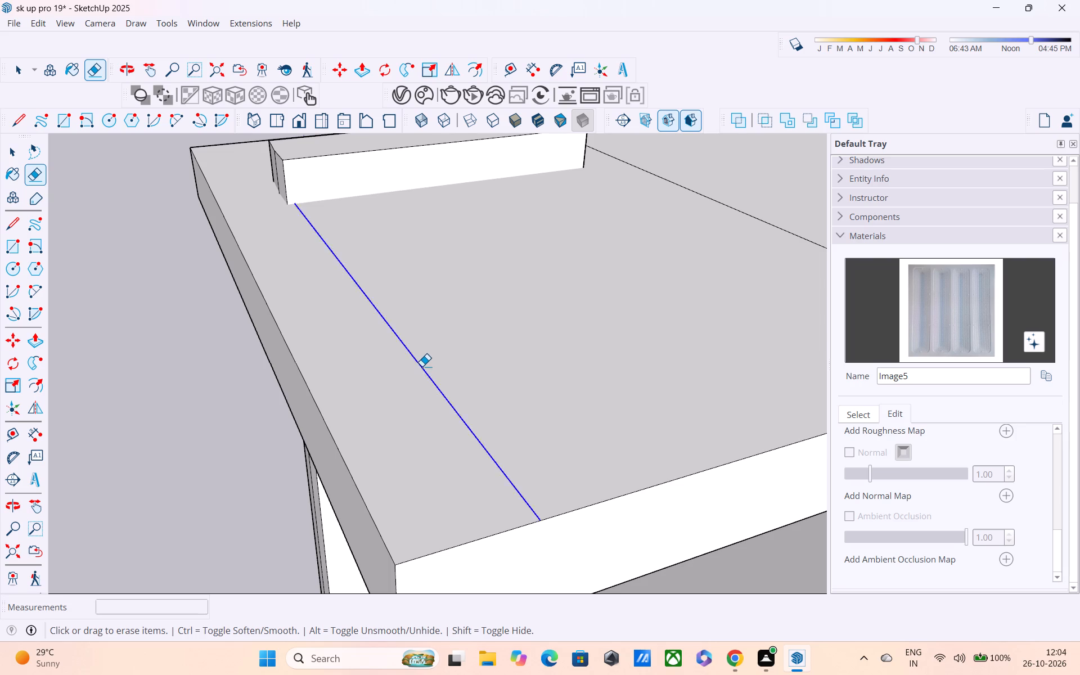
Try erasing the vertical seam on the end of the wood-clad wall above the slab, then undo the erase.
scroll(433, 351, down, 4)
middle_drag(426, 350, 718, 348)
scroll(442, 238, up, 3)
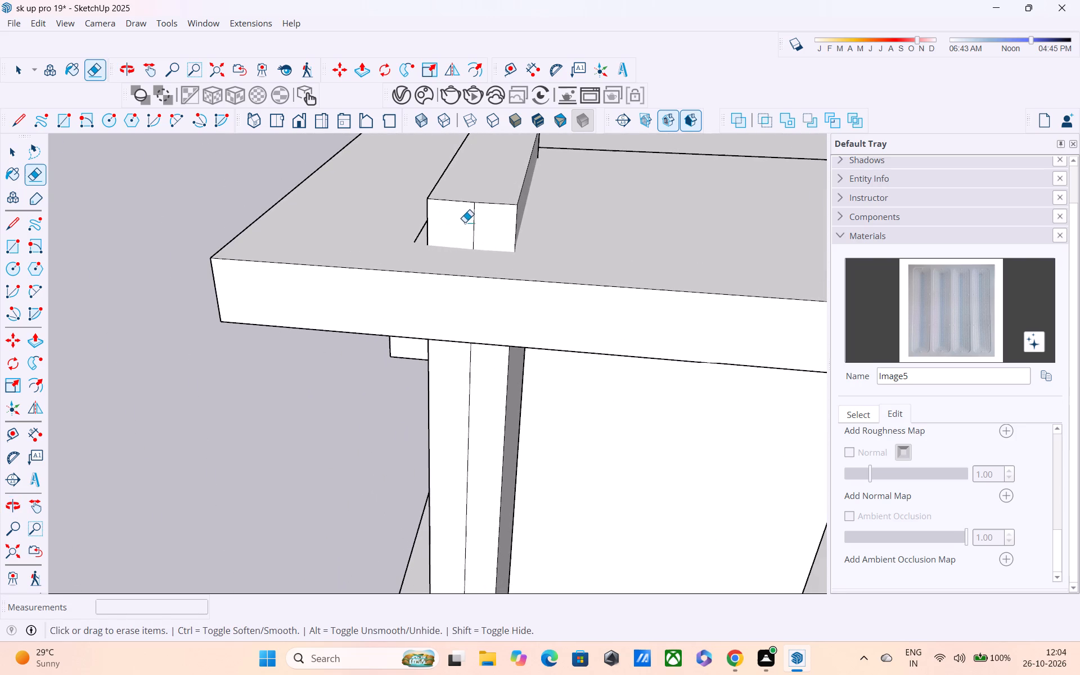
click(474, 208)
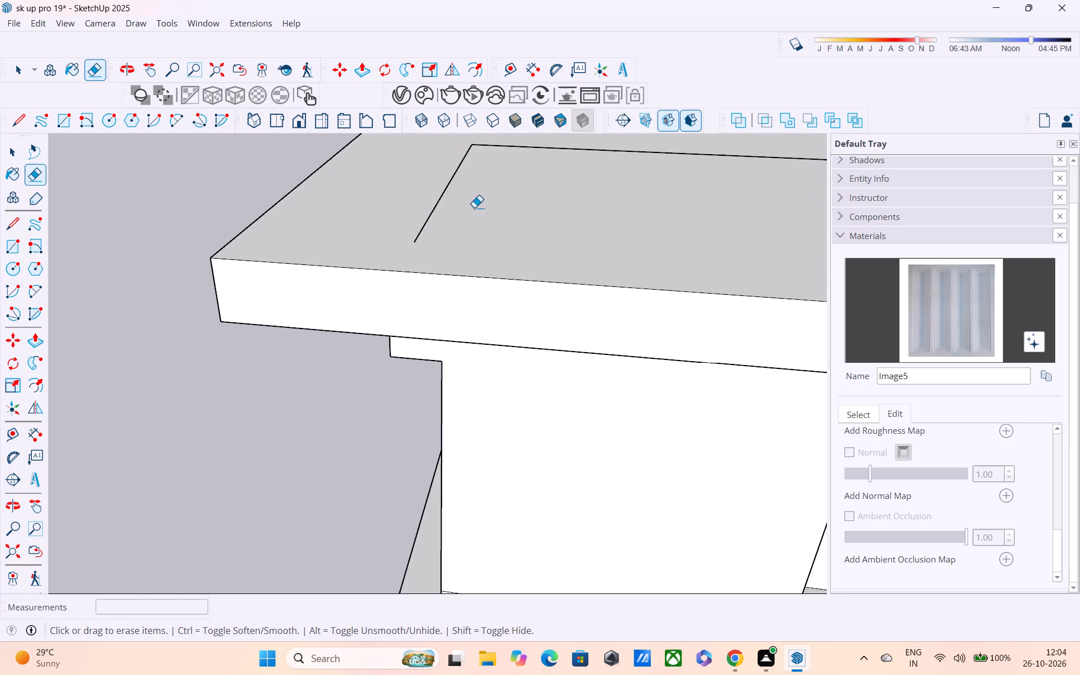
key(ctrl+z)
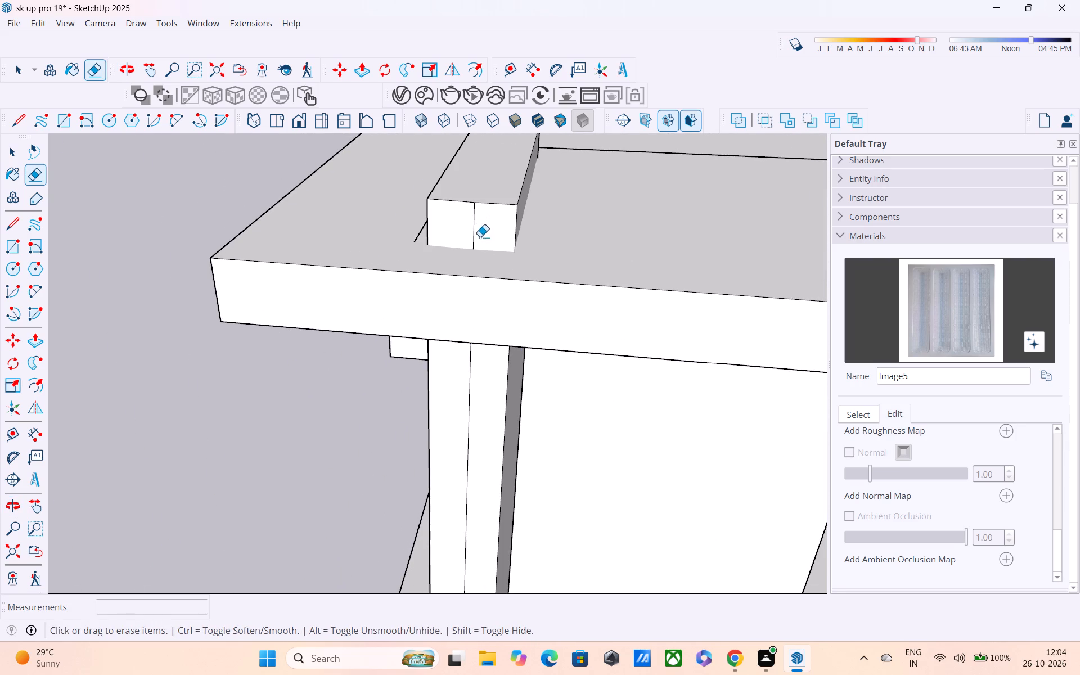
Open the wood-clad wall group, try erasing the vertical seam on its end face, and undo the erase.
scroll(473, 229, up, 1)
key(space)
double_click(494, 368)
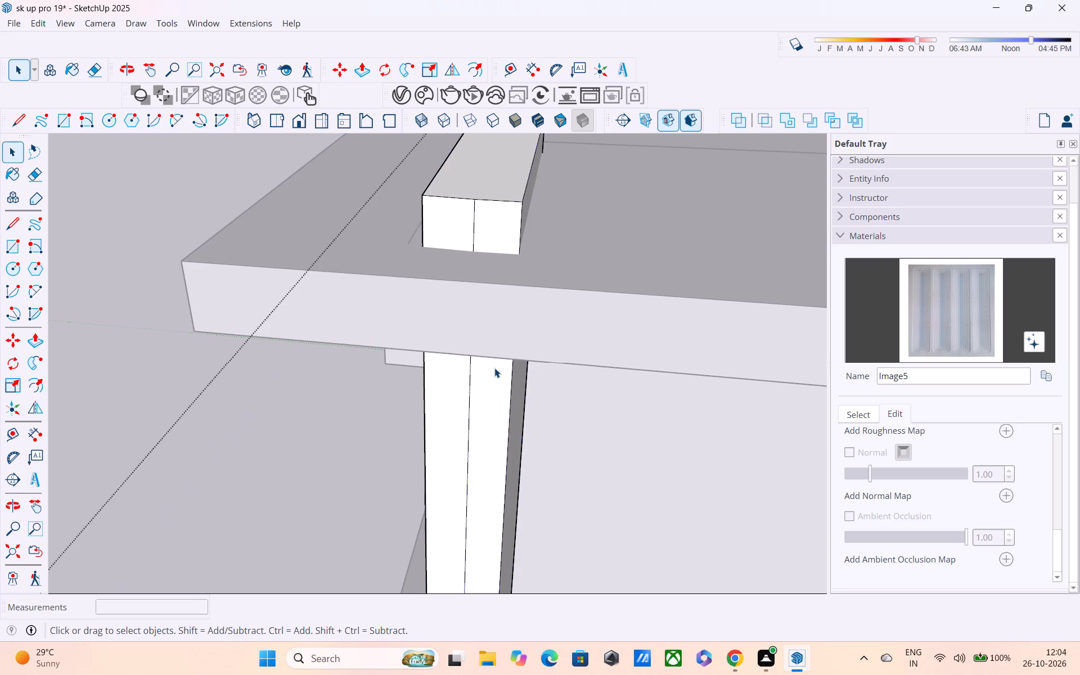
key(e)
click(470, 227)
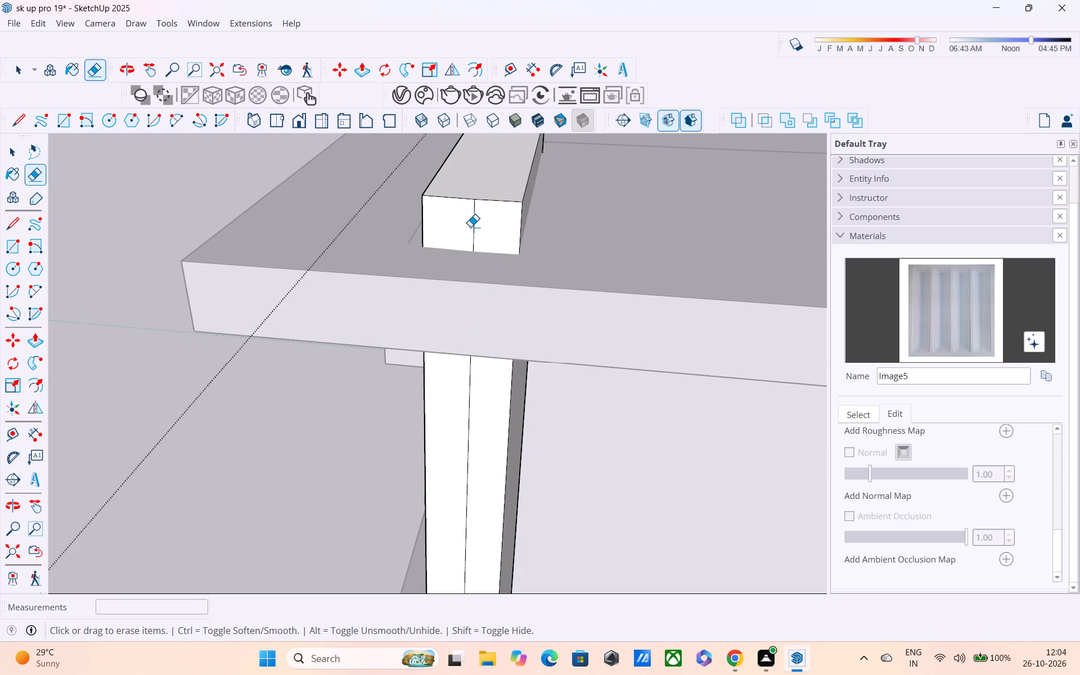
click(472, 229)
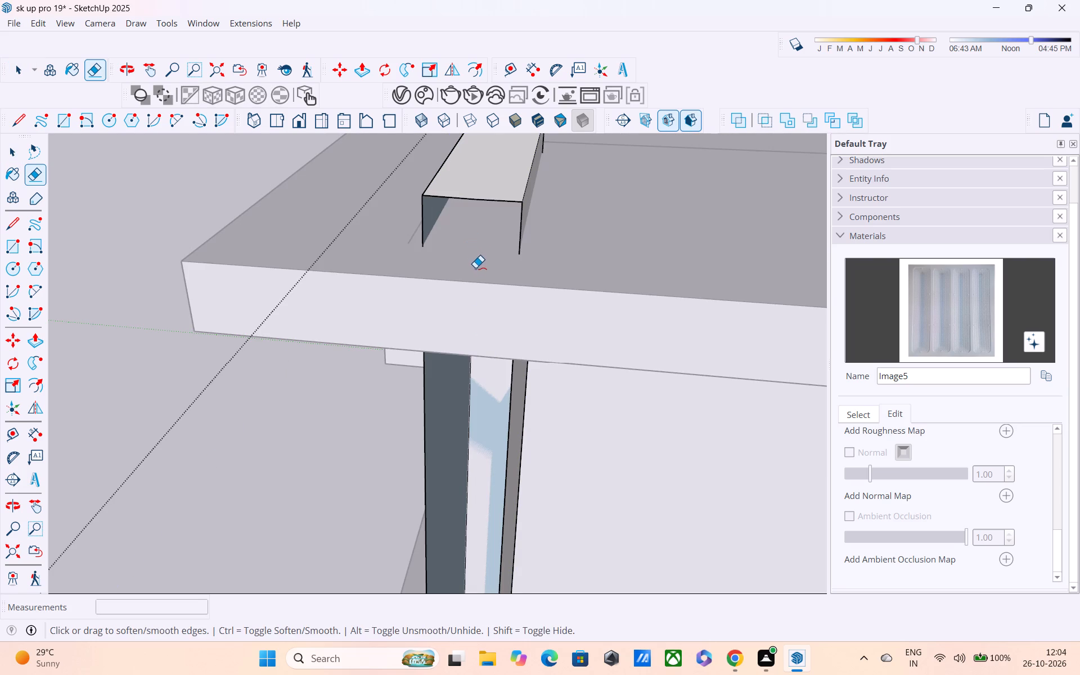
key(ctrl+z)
Close the wall group and examine the roof slab and the whole front facade from several angles.
middle_drag(475, 335, 610, 137)
scroll(610, 137, up, 1)
scroll(612, 156, down, 5)
scroll(637, 358, down, 5)
middle_drag(577, 406, 640, 431)
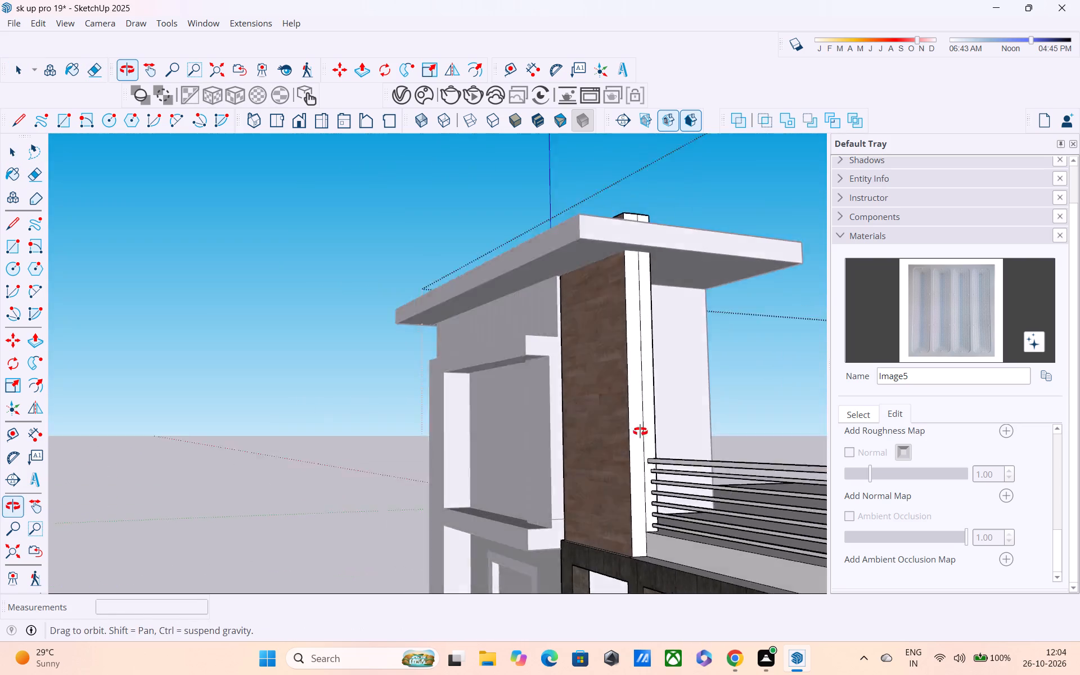
middle_drag(640, 431, 794, 442)
key(space)
click(225, 209)
middle_drag(450, 356, 687, 362)
scroll(669, 323, down, 4)
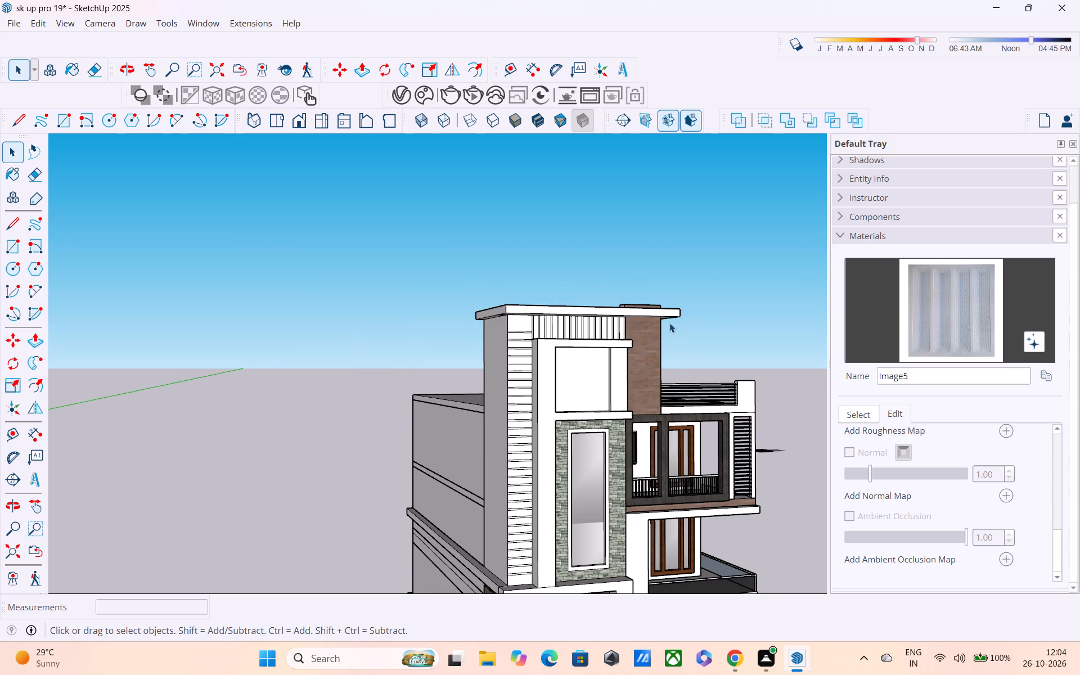
scroll(669, 323, down, 1)
middle_drag(668, 322, 636, 296)
scroll(591, 319, up, 4)
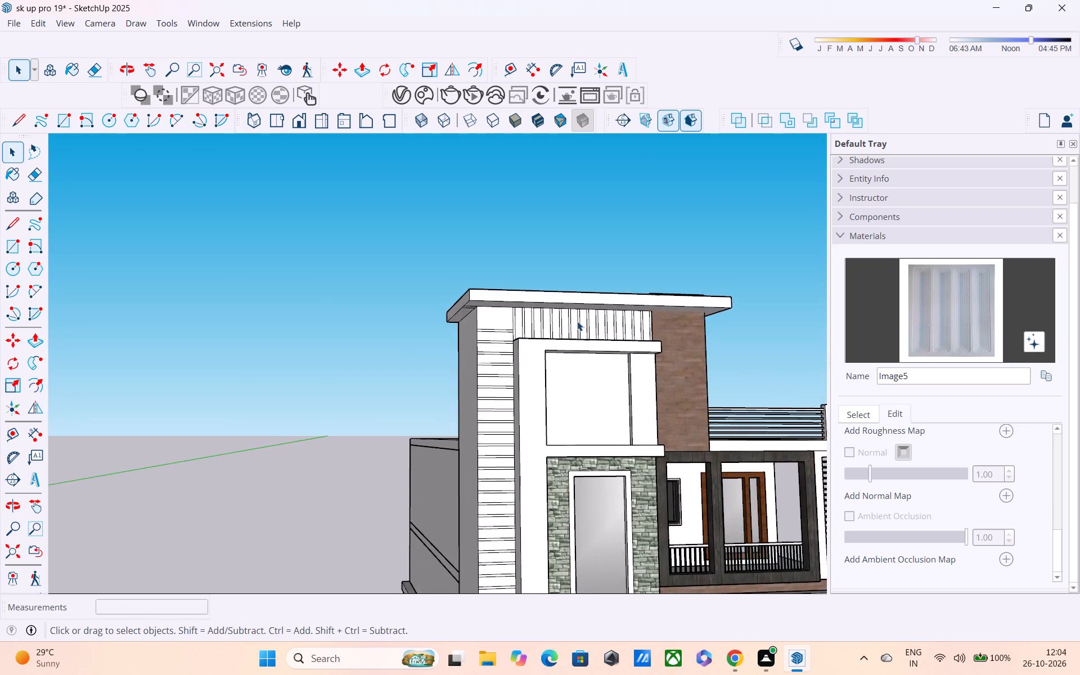
middle_drag(568, 325, 501, 374)
scroll(493, 328, down, 8)
middle_drag(541, 380, 472, 292)
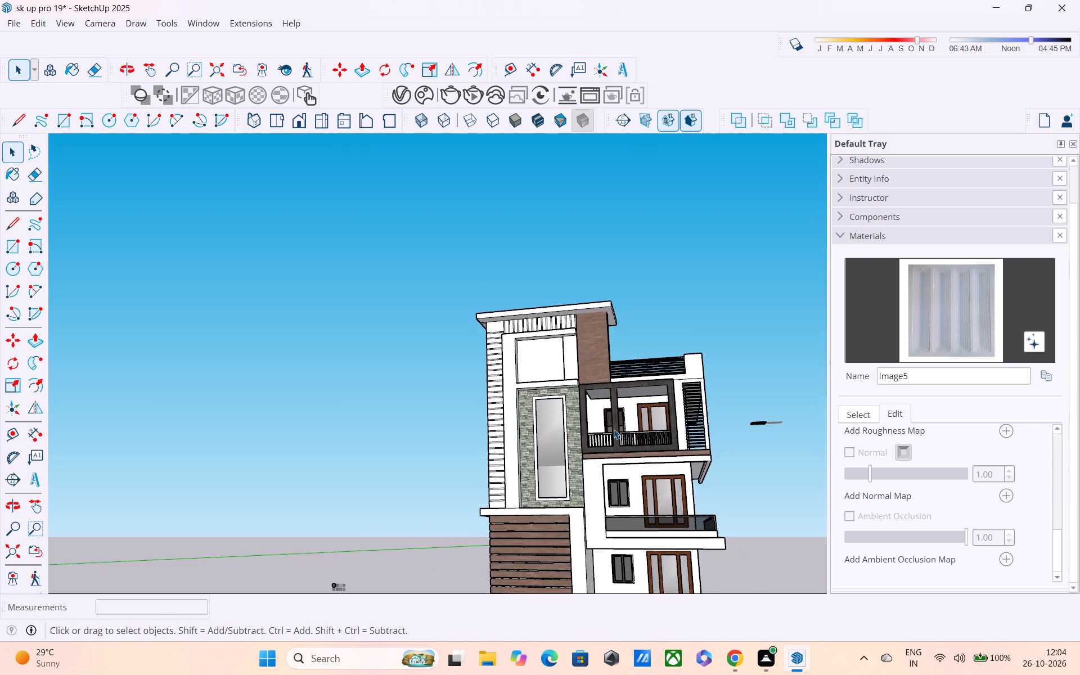
scroll(683, 471, up, 7)
middle_drag(671, 455, 672, 471)
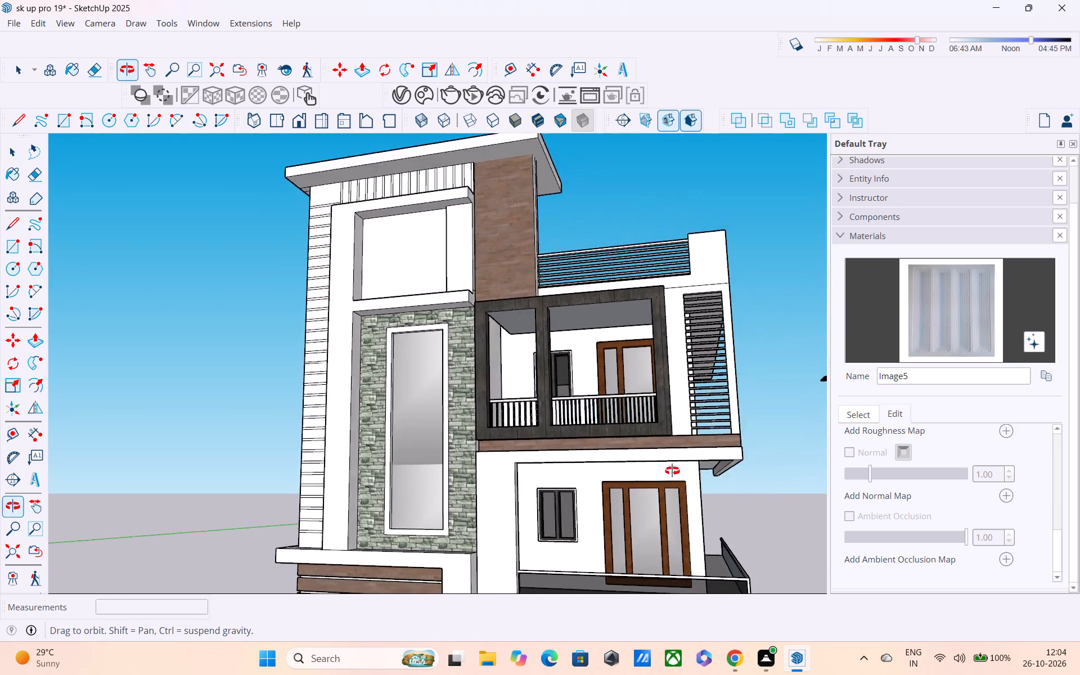
middle_drag(672, 471, 757, 529)
scroll(709, 476, down, 4)
shift+middle_drag(682, 475, 574, 335)
scroll(564, 345, down, 2)
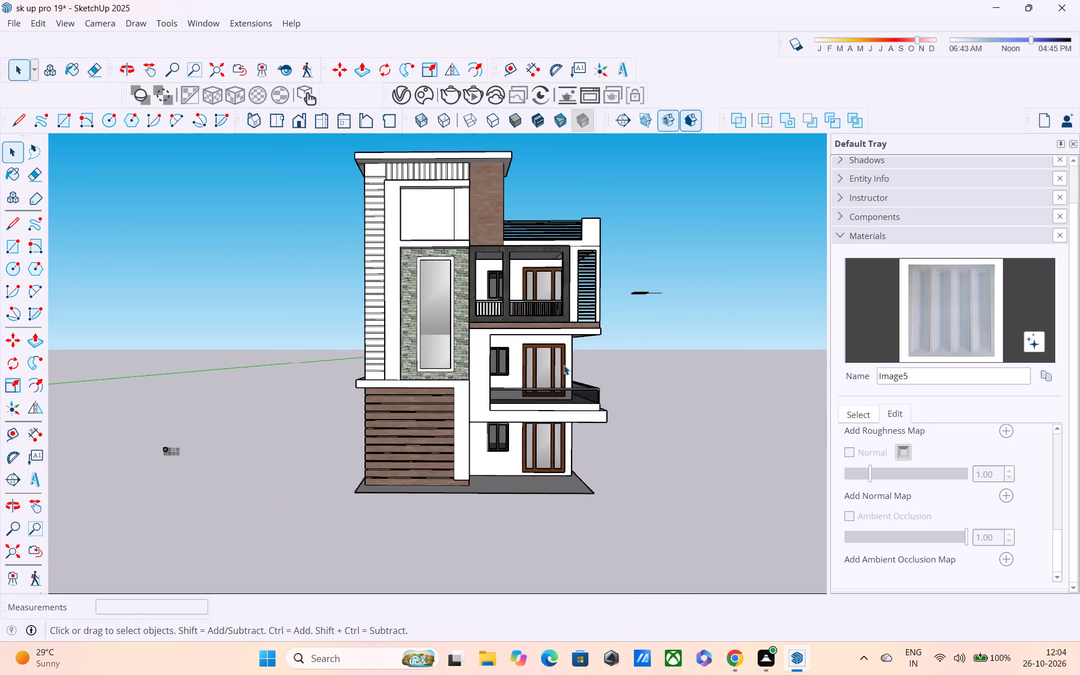
middle_drag(564, 365, 495, 400)
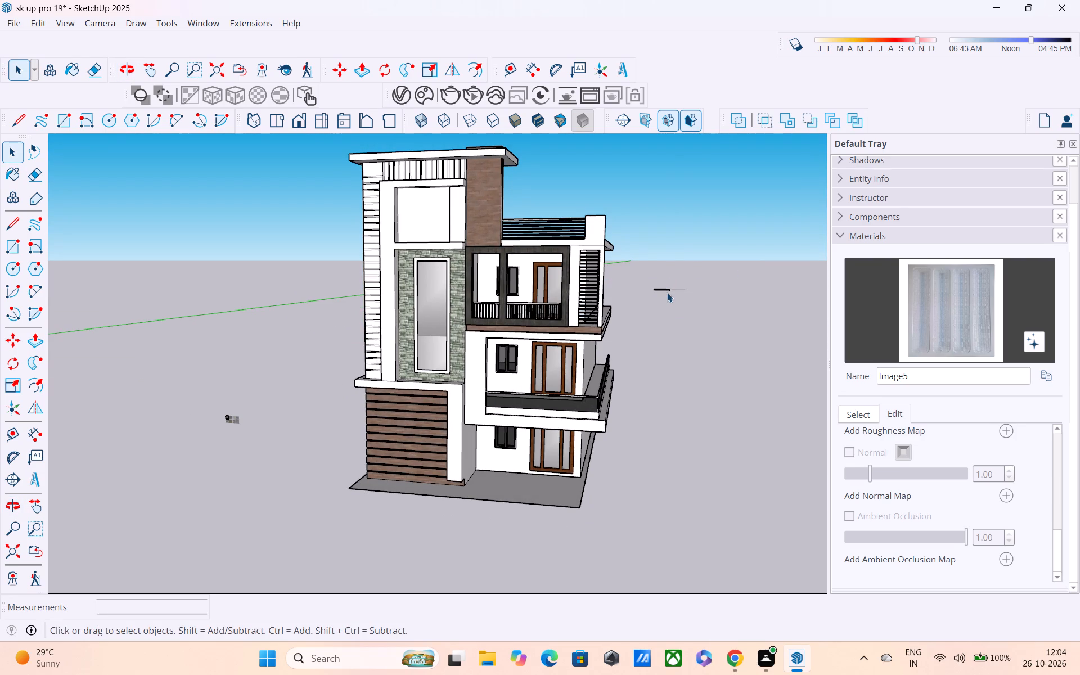
Delete the stray louvre piece floating beside the house from inside the upper-floor group.
click(667, 290)
double_click(667, 290)
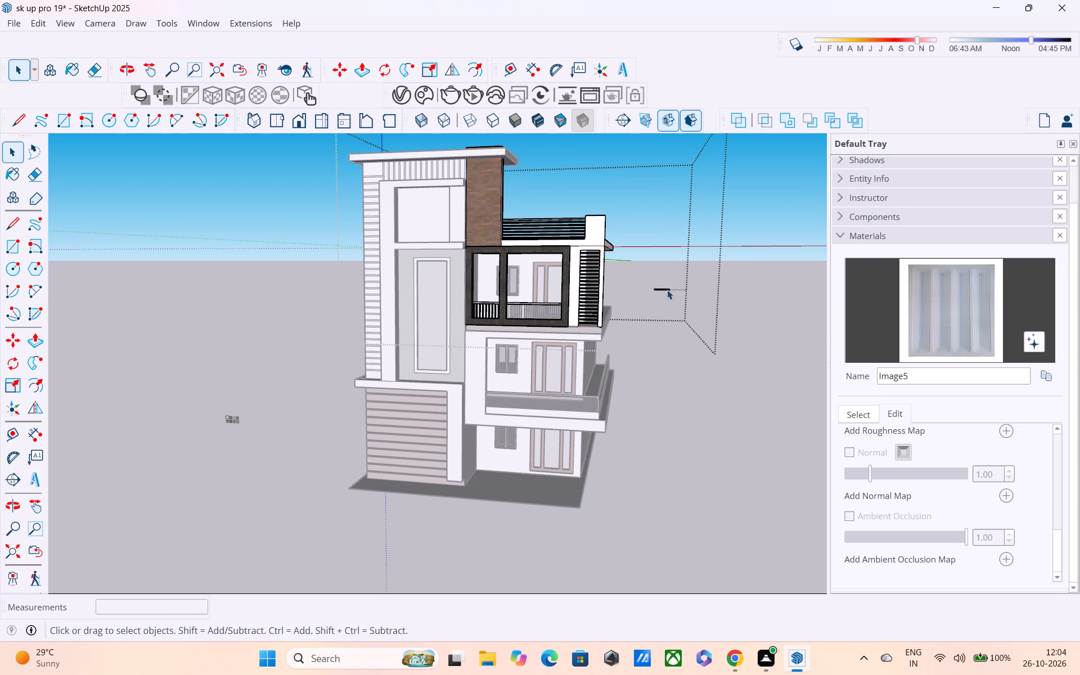
middle_drag(668, 294, 678, 352)
scroll(673, 320, up, 12)
click(666, 284)
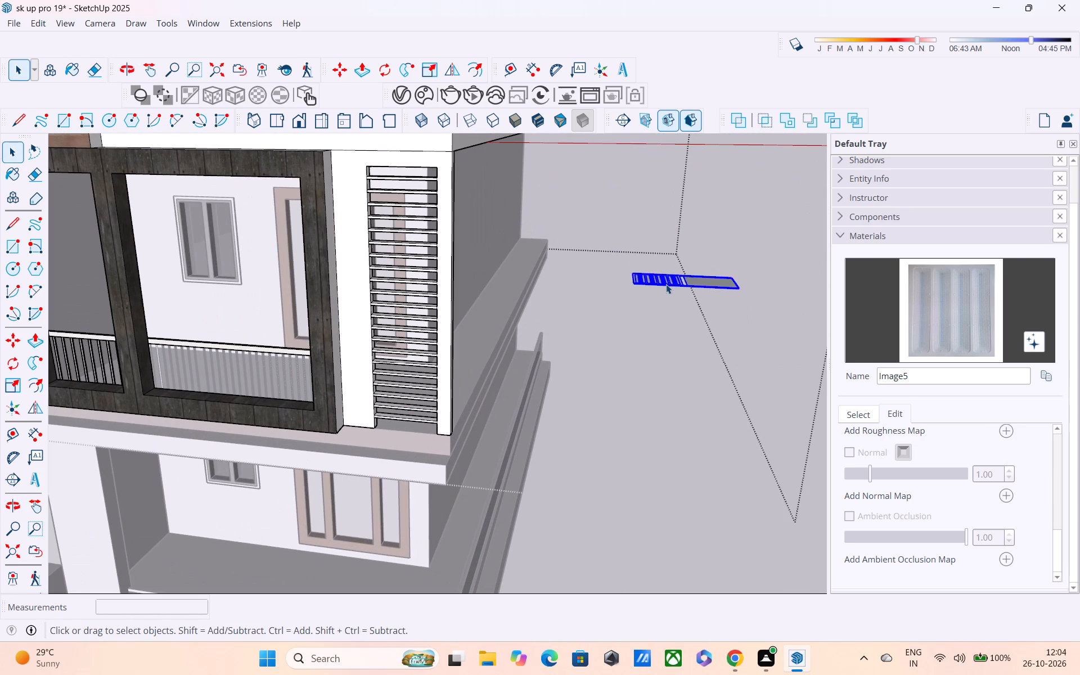
key(Delete)
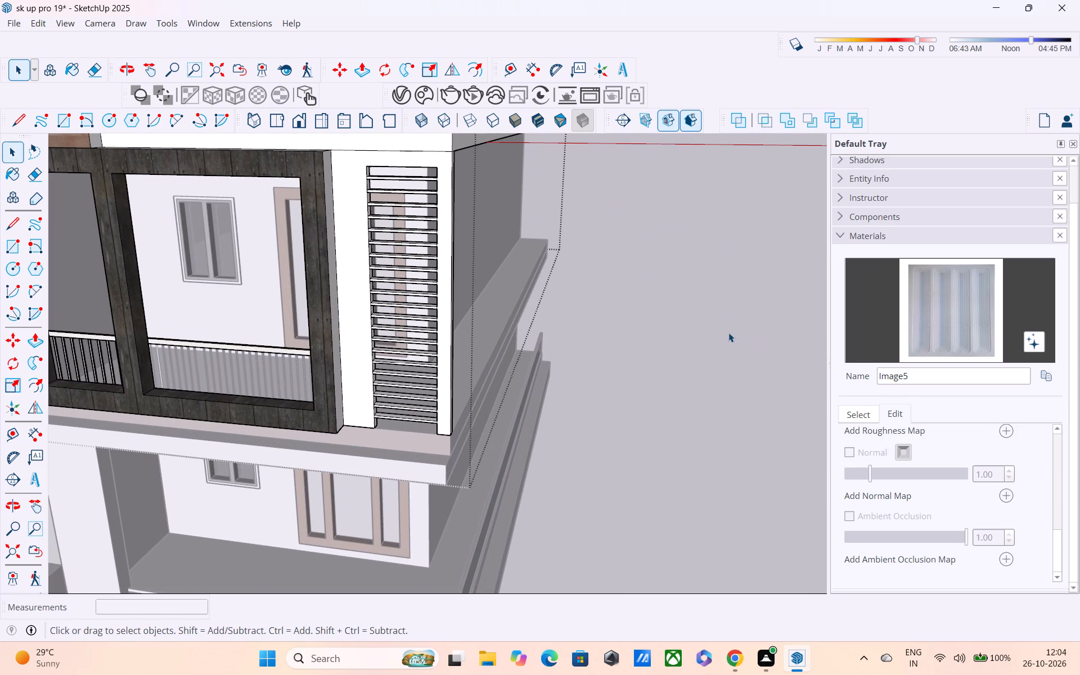
click(726, 335)
Examine the front facade and the ground-floor wood plank cladding from the front and the side.
scroll(671, 243, up, 1)
scroll(670, 243, down, 3)
middle_drag(617, 321, 673, 247)
scroll(670, 247, down, 6)
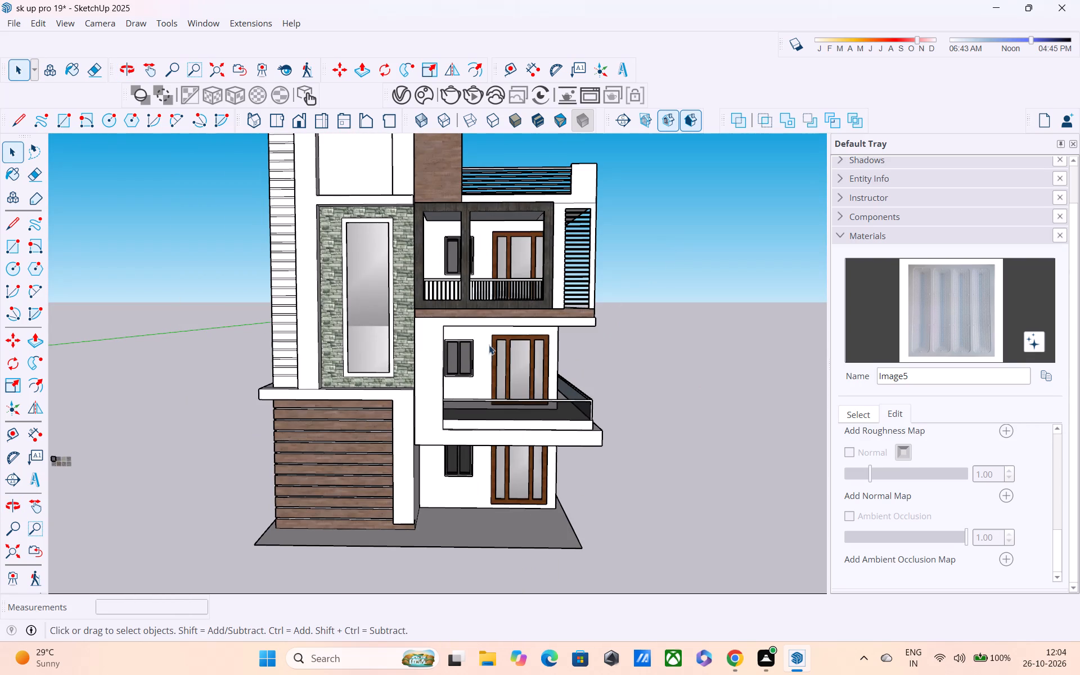
shift+middle_drag(356, 433, 430, 384)
scroll(429, 384, down, 3)
shift+middle_drag(427, 388, 490, 417)
scroll(478, 442, up, 5)
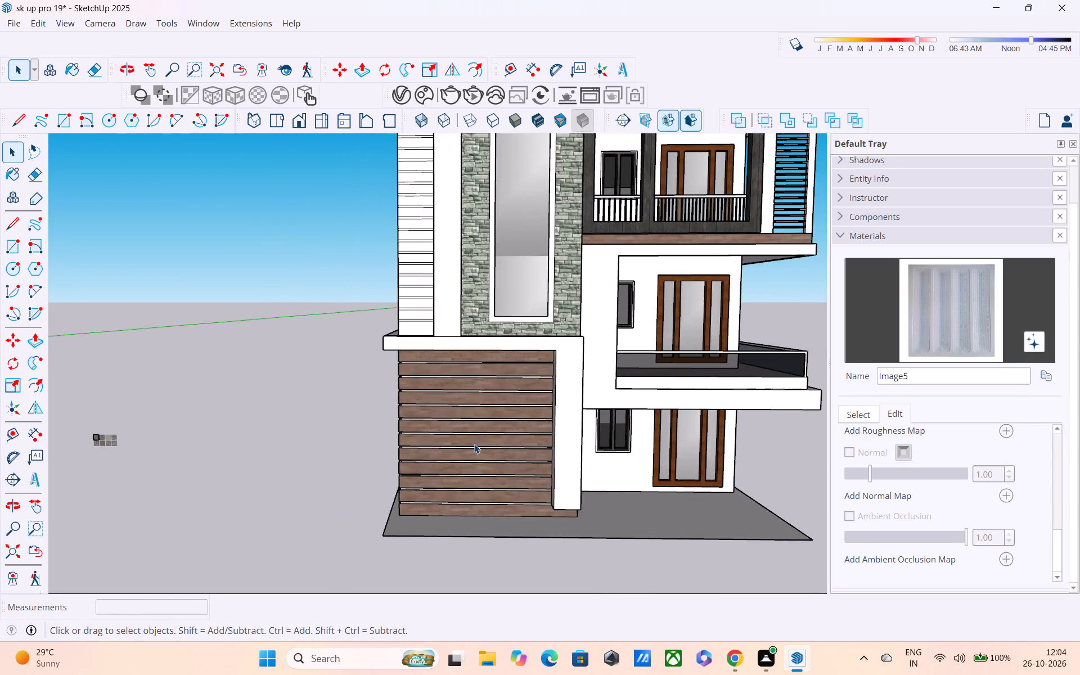
scroll(474, 444, up, 2)
middle_drag(472, 444, 496, 398)
scroll(429, 457, up, 4)
middle_drag(438, 454, 619, 454)
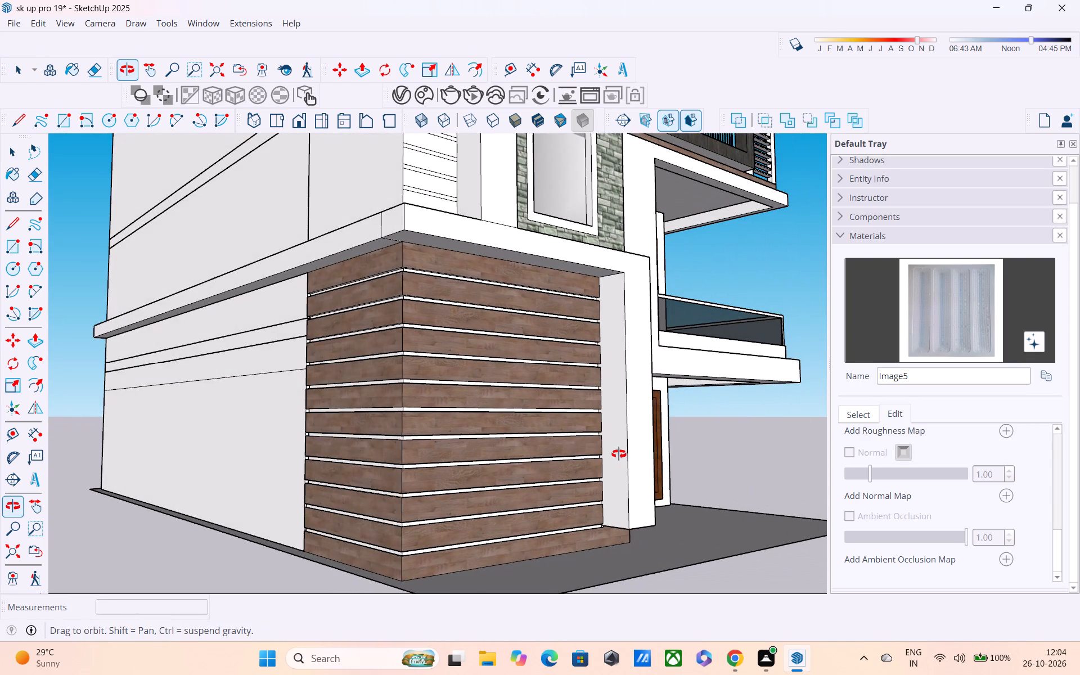
middle_drag(619, 454, 455, 452)
shift+middle_drag(442, 449, 603, 449)
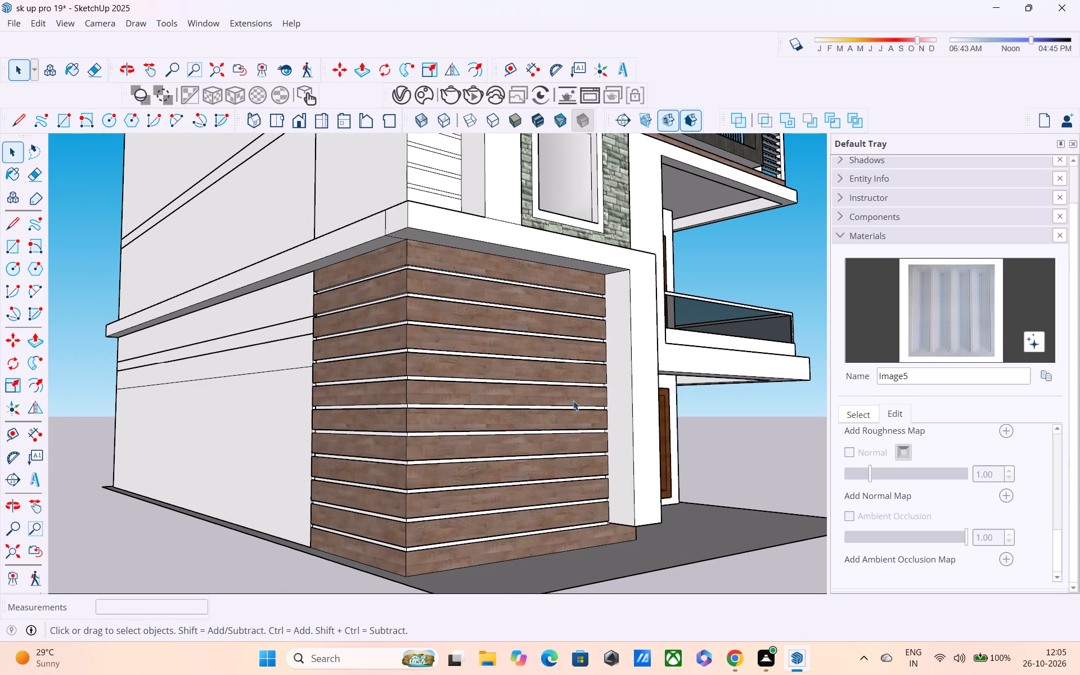
Paint the six upper front planks of the ground-floor cladding with the Wood_Floor_12_1K1 material from the Wood collection.
double_click(517, 398)
click(560, 449)
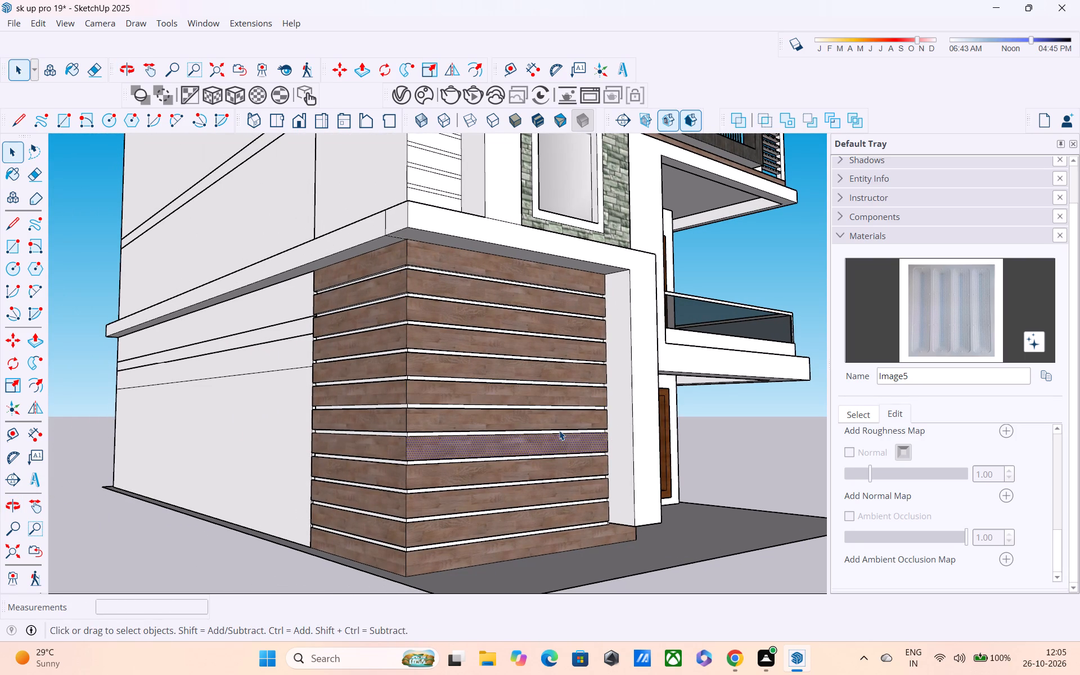
scroll(915, 379, up, 1)
click(890, 452)
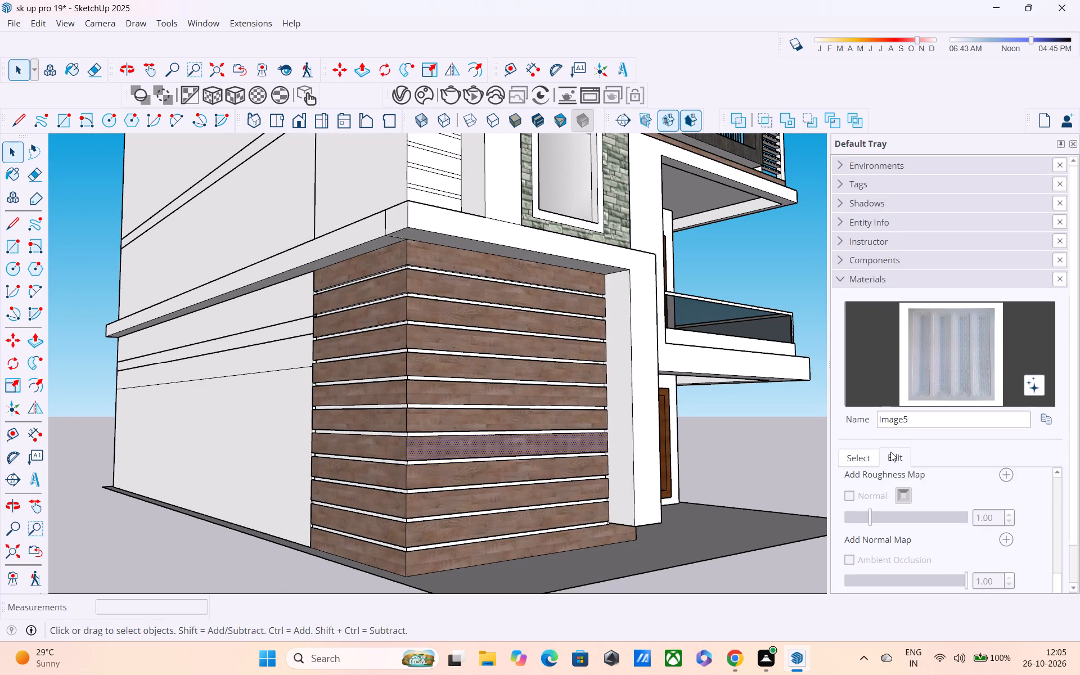
click(892, 454)
click(857, 462)
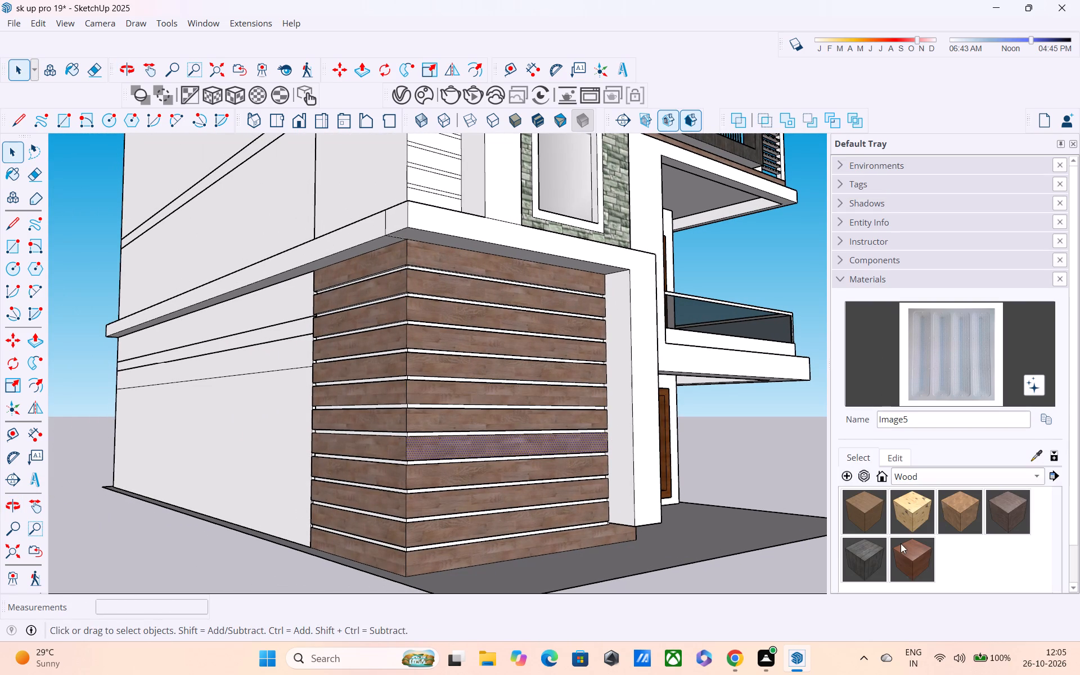
click(1000, 503)
click(574, 397)
middle_drag(572, 404, 502, 427)
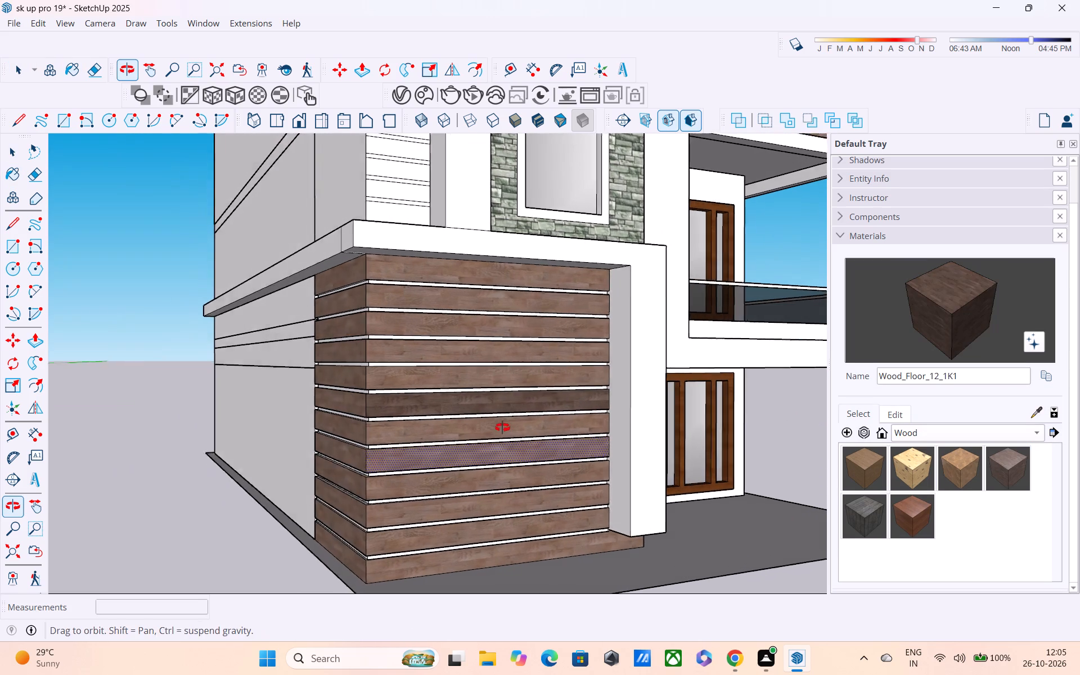
middle_drag(502, 427, 495, 429)
click(478, 379)
click(477, 354)
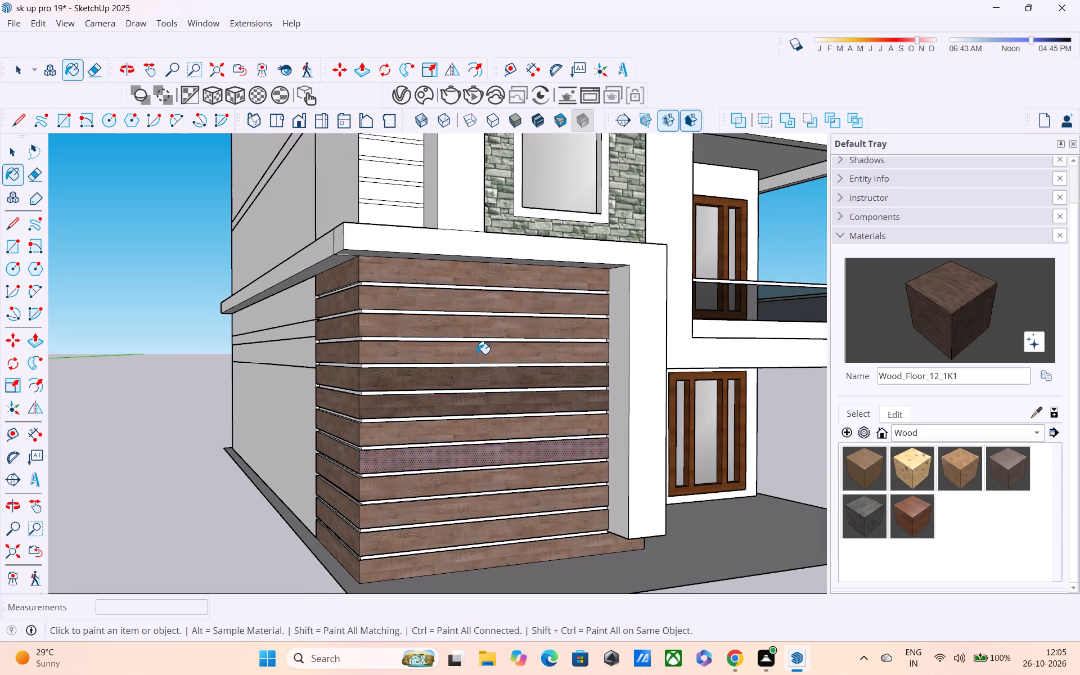
click(479, 334)
click(486, 304)
click(493, 277)
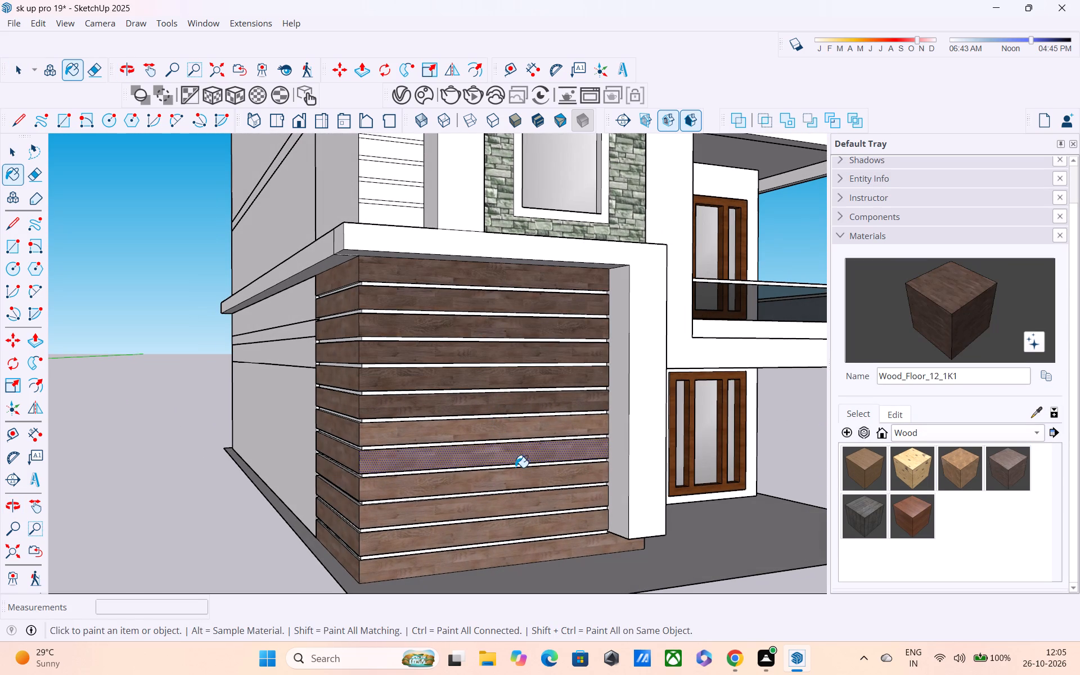
Paint the six lower front planks of the ground-floor cladding with the same Wood_Floor_12_1K1 material.
click(507, 428)
click(505, 453)
click(510, 483)
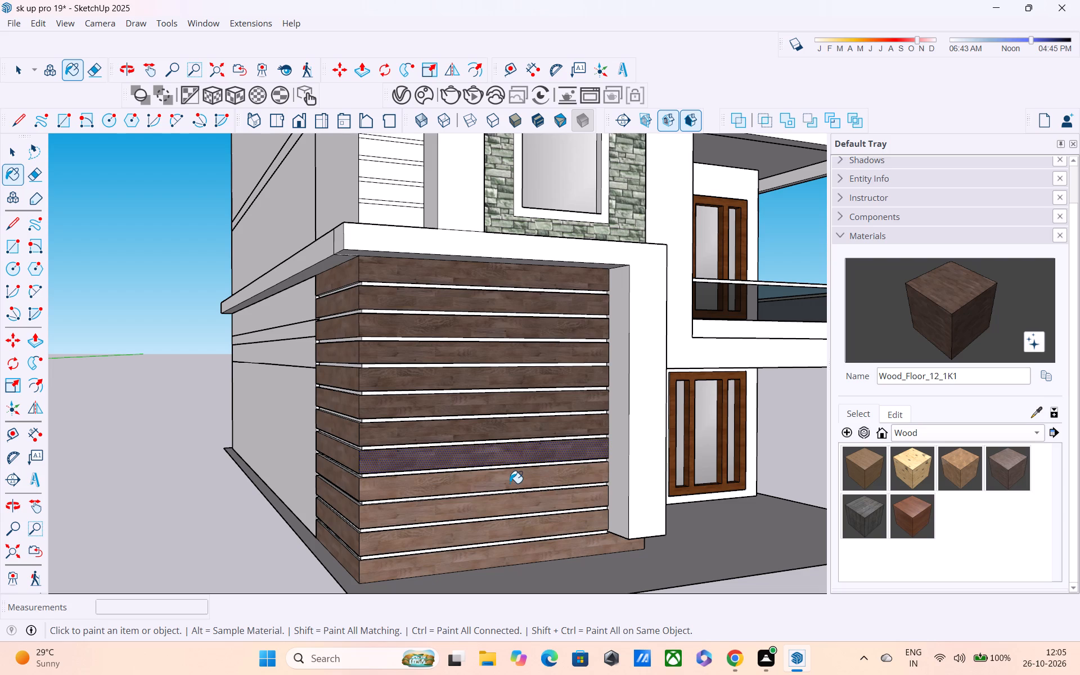
click(514, 505)
click(515, 528)
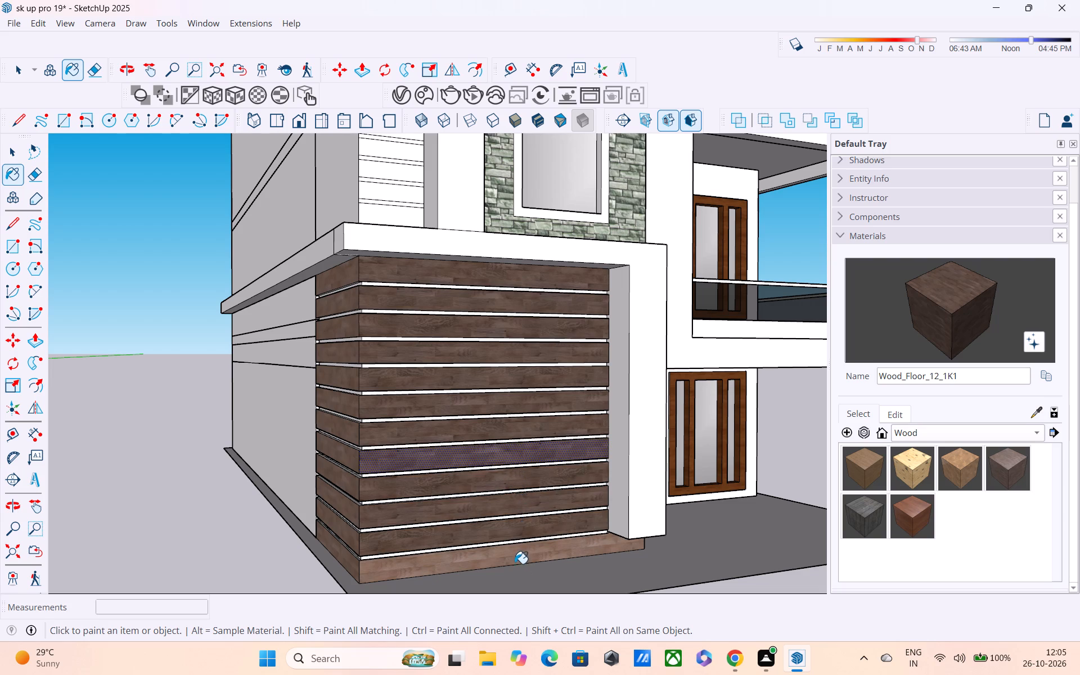
click(514, 557)
Paint all the planks on the side face of the ground-floor cladding with Wood_Floor_12_1K1, from top to bottom.
middle_drag(511, 534, 708, 525)
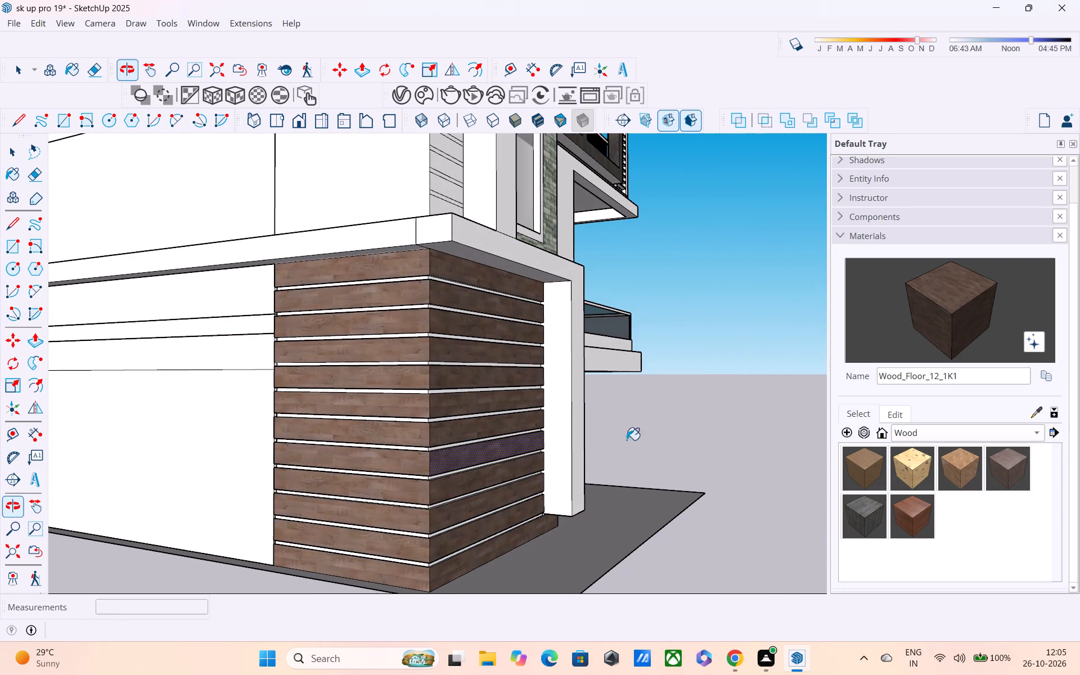
click(398, 269)
click(403, 290)
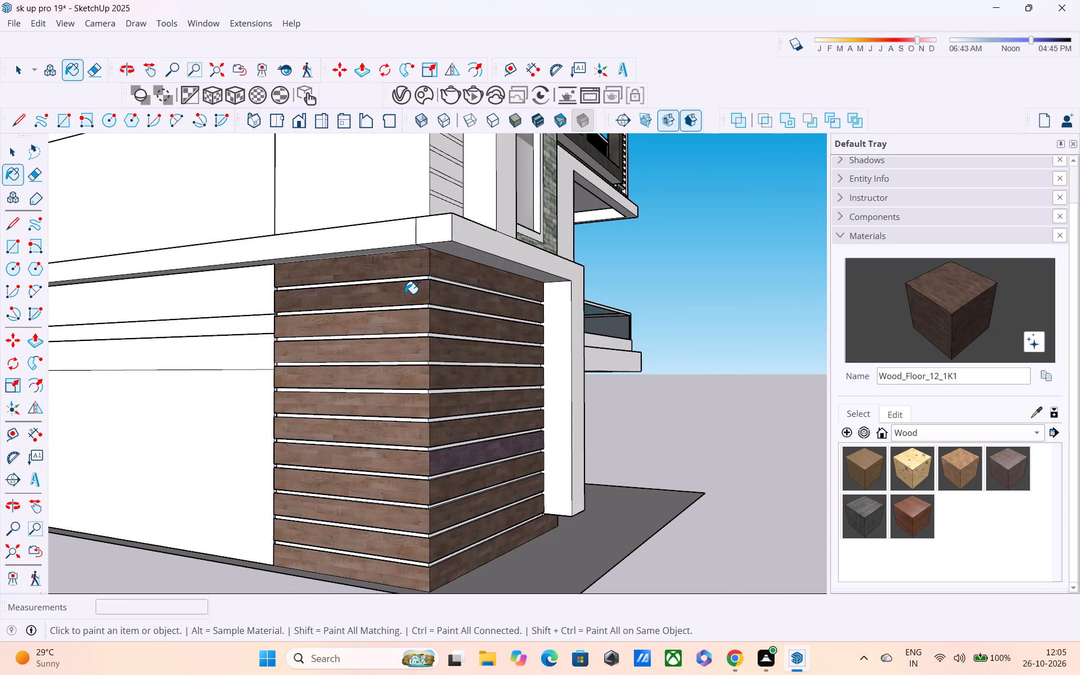
click(407, 324)
click(409, 354)
click(407, 373)
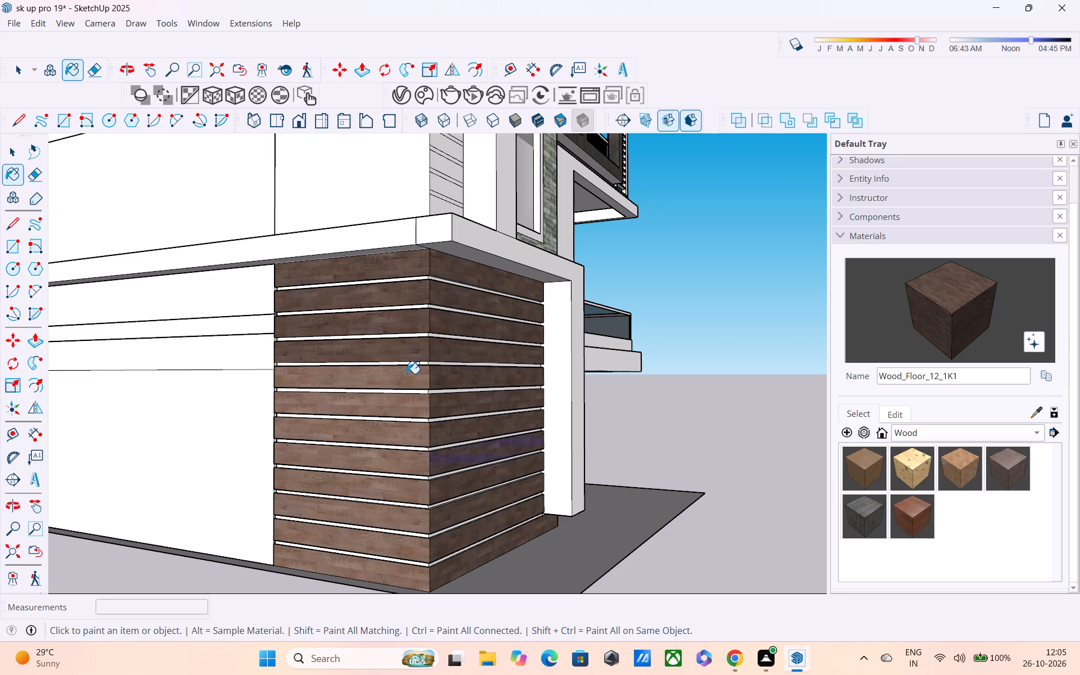
click(407, 410)
click(408, 432)
click(409, 461)
click(409, 489)
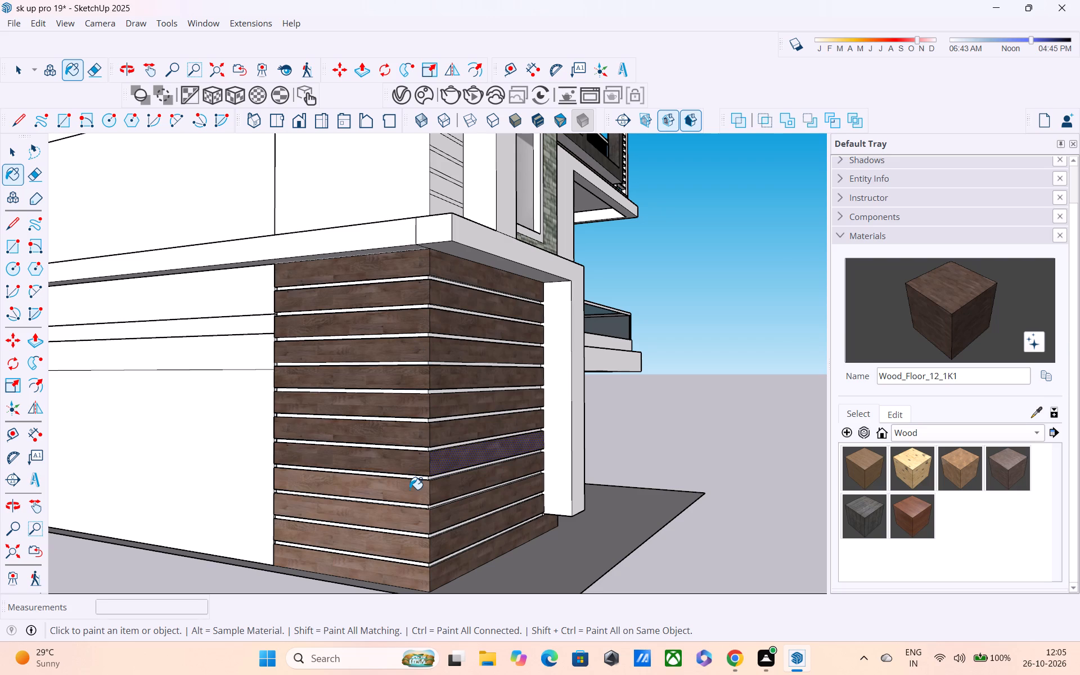
click(399, 515)
click(397, 548)
click(394, 573)
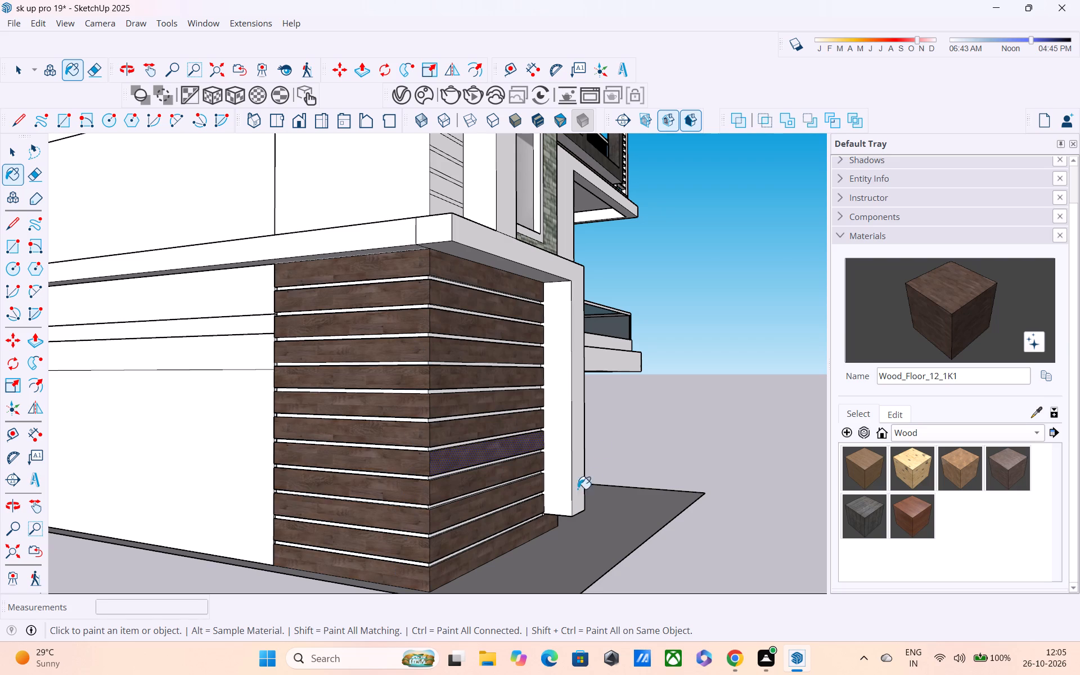
key(space)
click(677, 388)
Examine the recoloured ground-floor plank cladding against the rest of the front facade.
middle_drag(687, 418, 328, 413)
scroll(327, 411, down, 1)
scroll(327, 411, up, 1)
scroll(327, 411, down, 4)
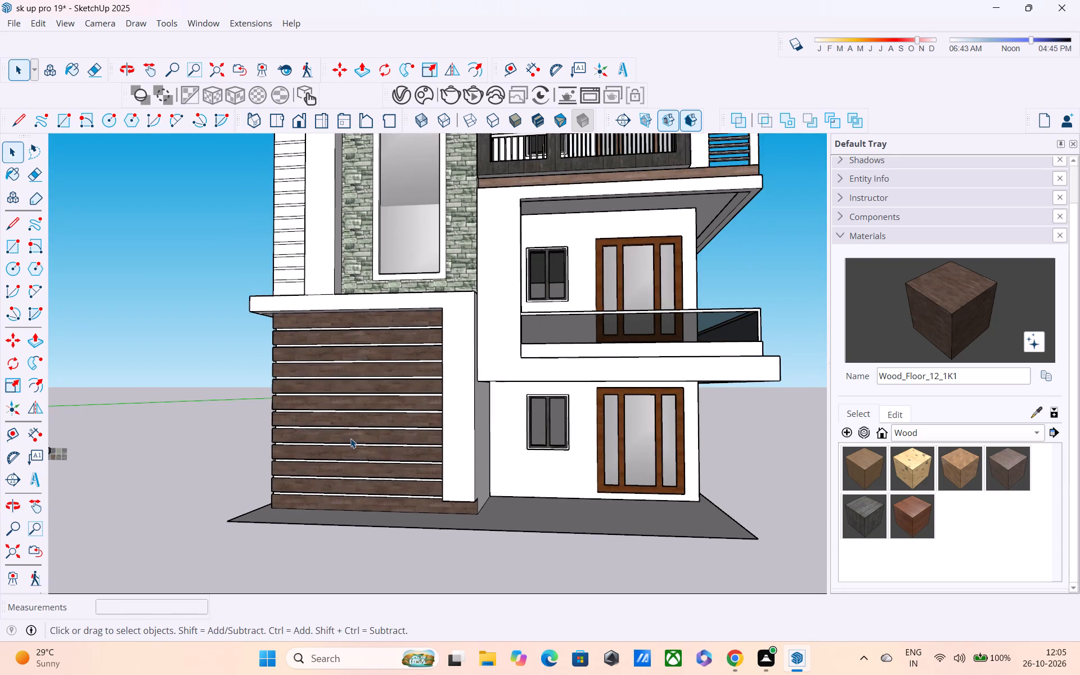
middle_drag(352, 438, 372, 412)
scroll(365, 400, down, 7)
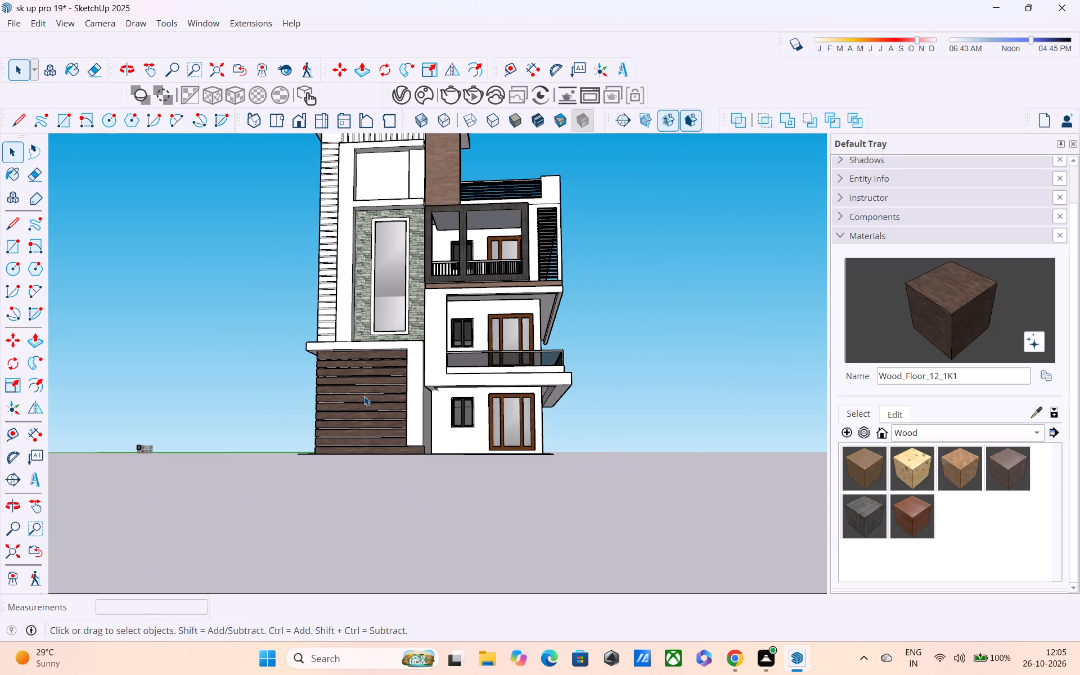
middle_drag(364, 396, 389, 467)
scroll(321, 340, up, 8)
middle_drag(381, 390, 432, 354)
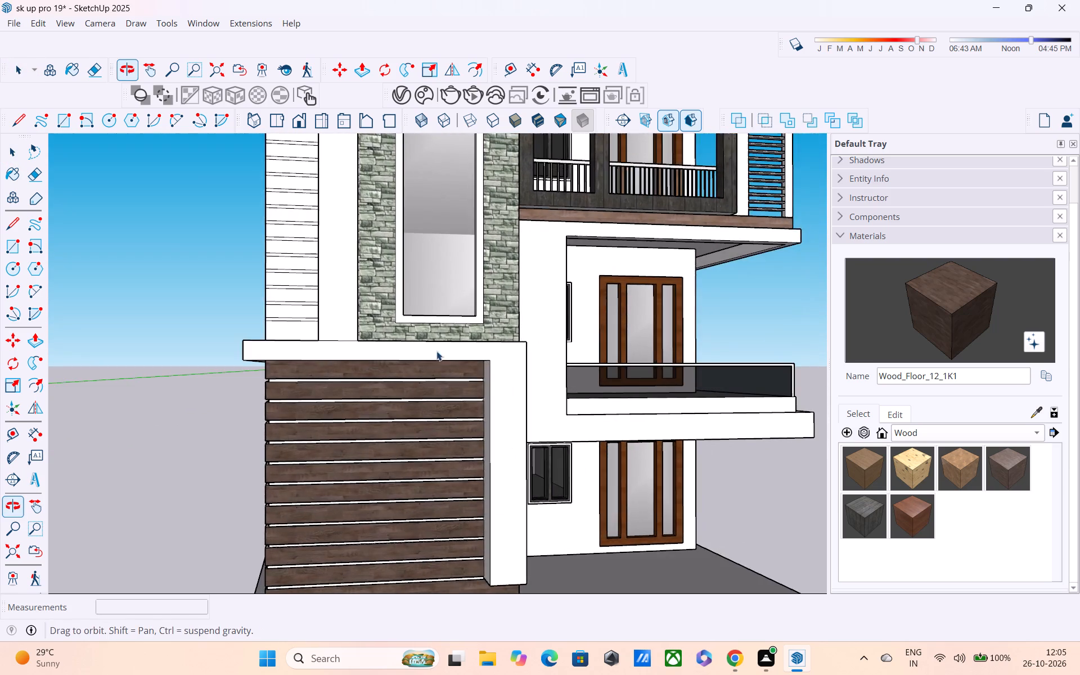
Paint the topmost groove between the cladding planks with Wood_Planks_01_1K on both the front and side faces.
scroll(313, 393, up, 9)
middle_drag(313, 366, 560, 358)
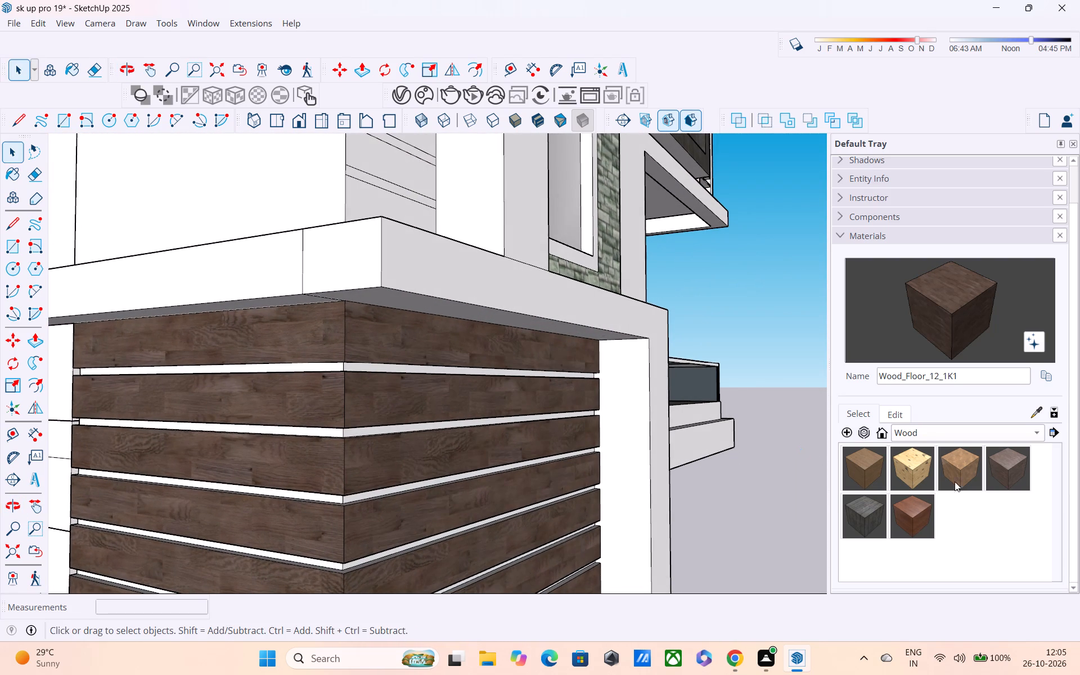
click(873, 507)
scroll(388, 327, up, 4)
scroll(372, 373, up, 3)
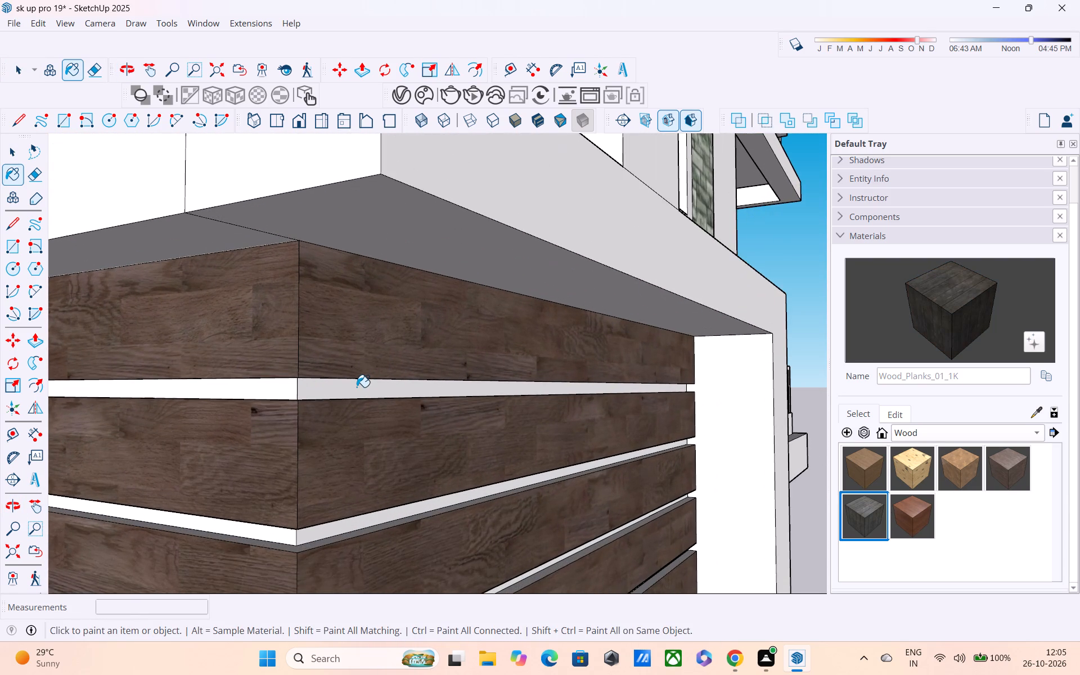
click(357, 387)
click(277, 388)
Paint the second and third grooves from the top of the cladding with Wood_Planks_01_1K on both sides of the corner.
middle_drag(347, 403, 558, 392)
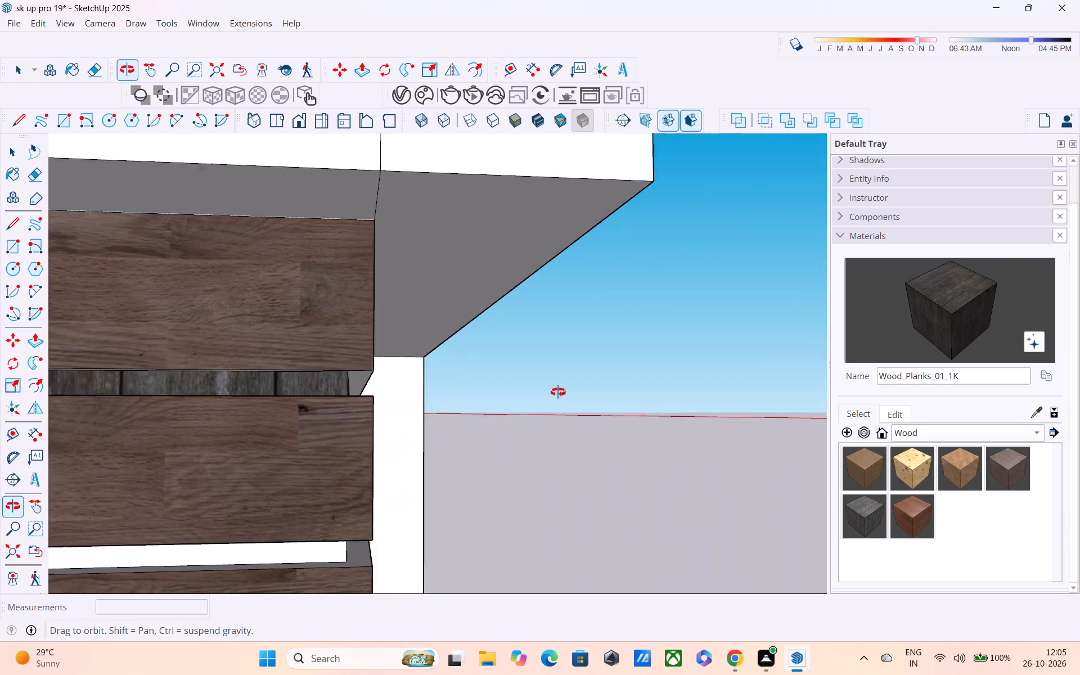
middle_drag(558, 392, 597, 375)
scroll(550, 372, down, 5)
scroll(544, 374, up, 7)
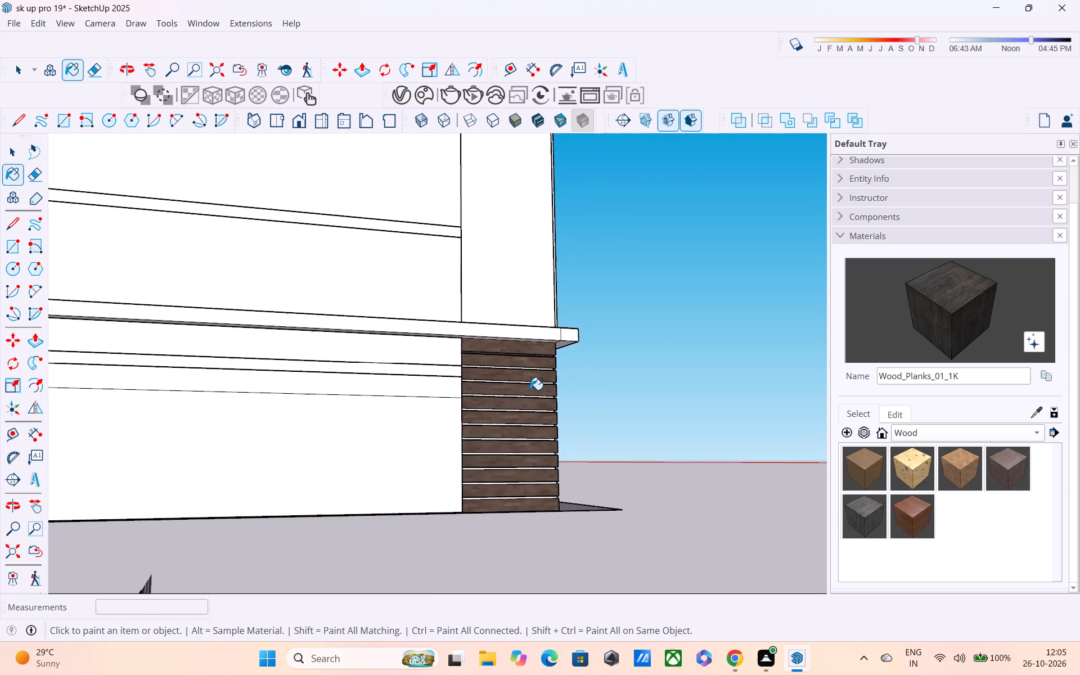
scroll(530, 390, up, 2)
middle_drag(542, 377, 218, 443)
scroll(383, 394, up, 13)
middle_drag(374, 391, 382, 334)
scroll(379, 355, up, 3)
click(367, 367)
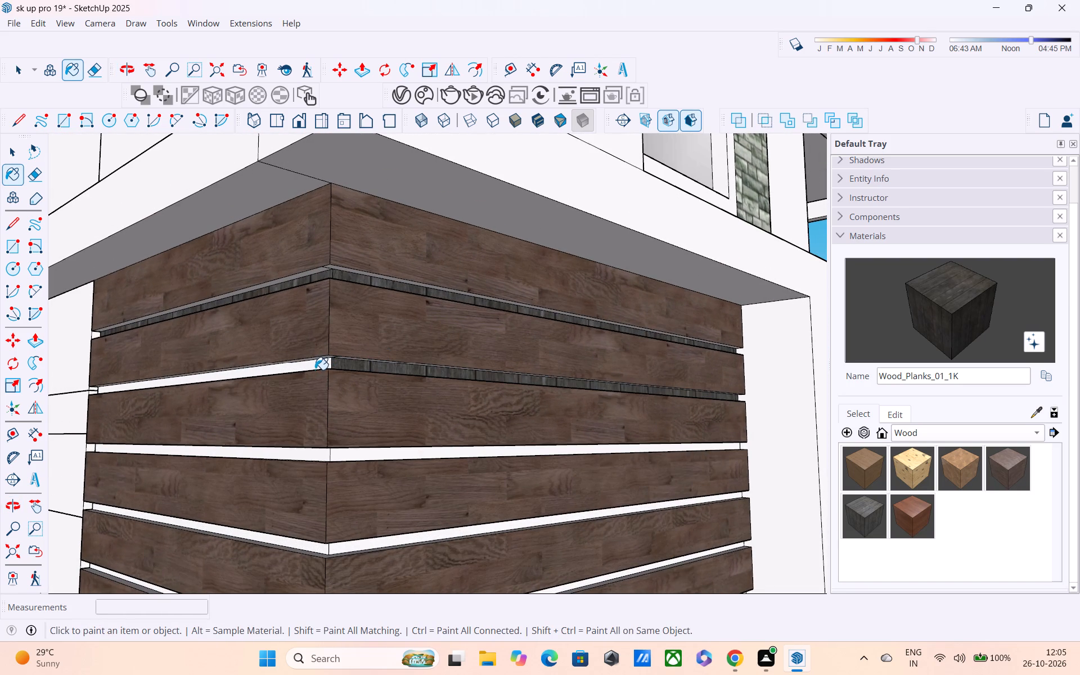
click(314, 370)
click(349, 453)
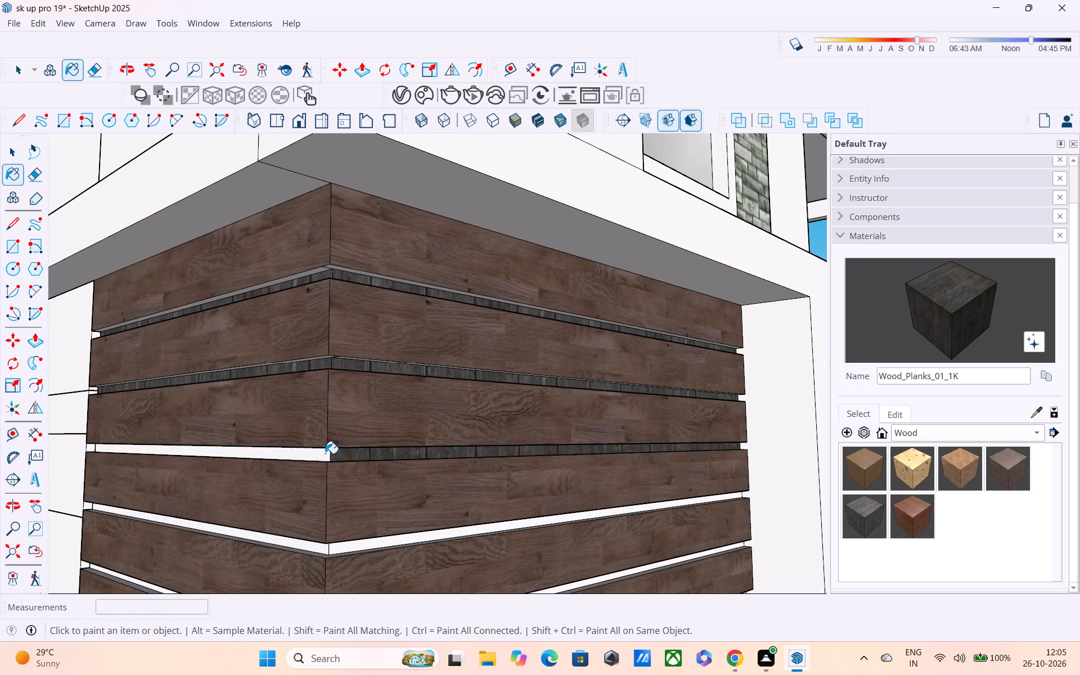
click(325, 453)
Paint the fourth, fifth and sixth grooves of the cladding with Wood_Planks_01_1K on the front and side faces.
scroll(325, 453, up, 1)
shift+middle_drag(326, 453, 394, 328)
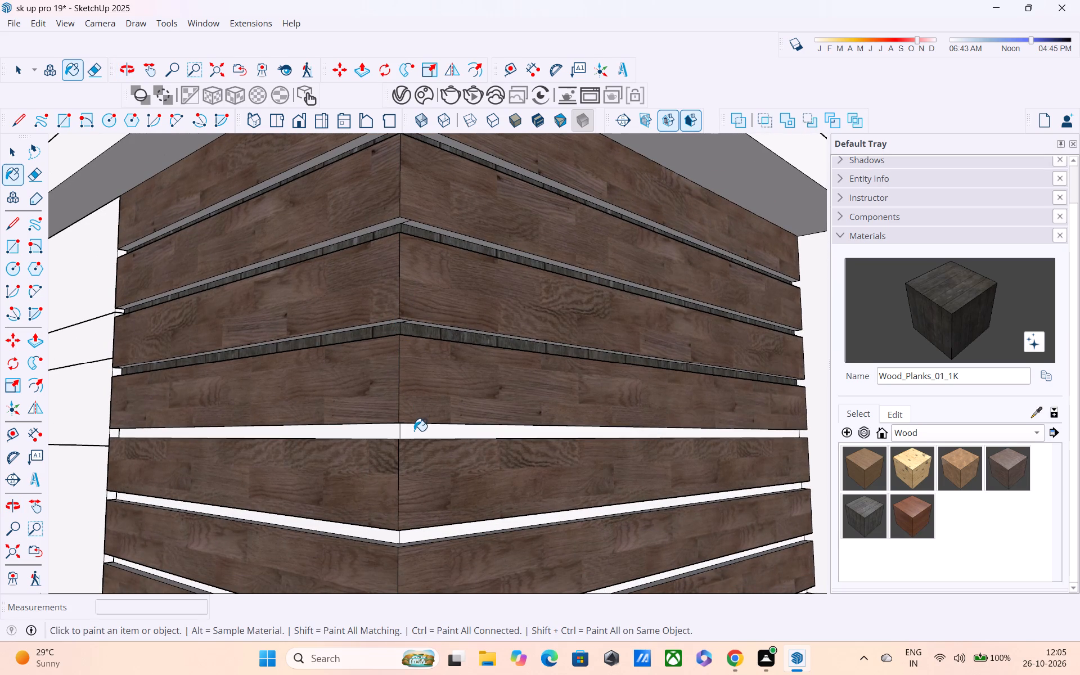
click(414, 431)
click(383, 431)
shift+middle_drag(382, 430, 381, 246)
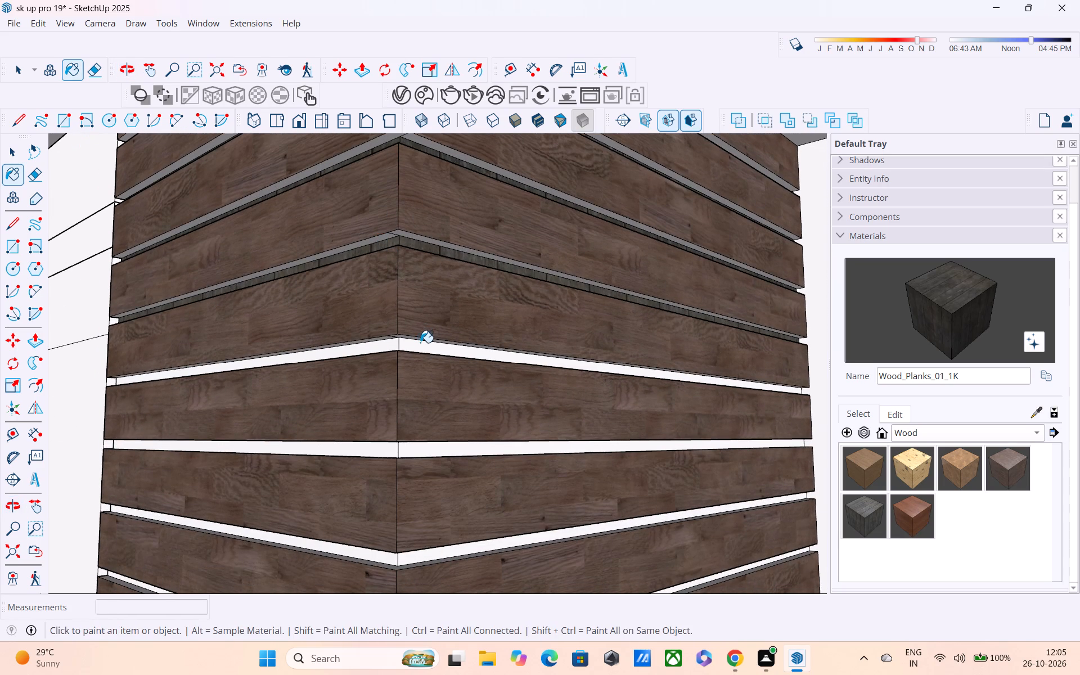
click(420, 343)
click(368, 347)
shift+middle_drag(387, 299, 385, 121)
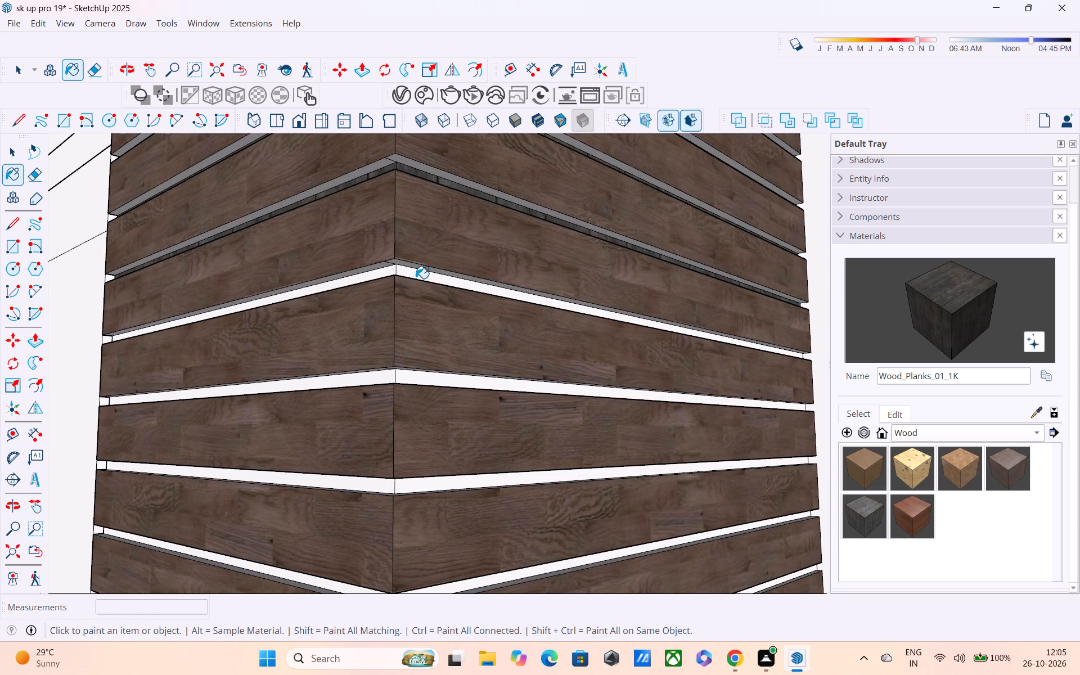
click(416, 278)
click(385, 275)
Paint the seventh, eighth and ninth grooves of the cladding with Wood_Planks_01_1K on the front and side faces.
shift+middle_drag(385, 256, 391, 184)
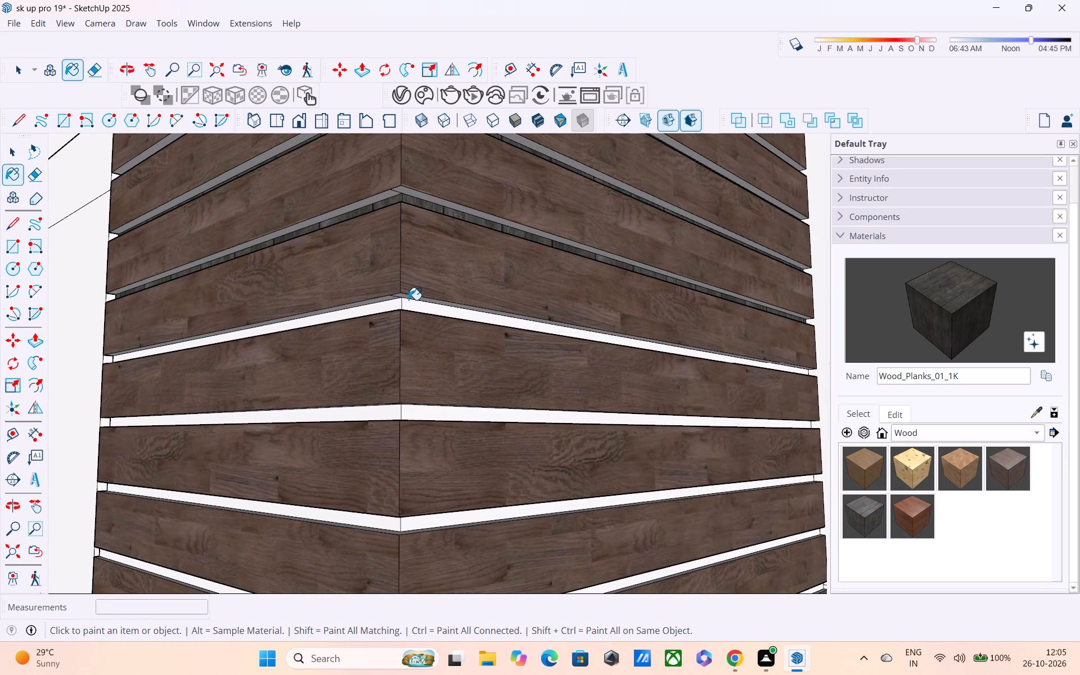
click(411, 308)
click(383, 303)
scroll(387, 310, up, 1)
shift+middle_drag(388, 307, 390, 197)
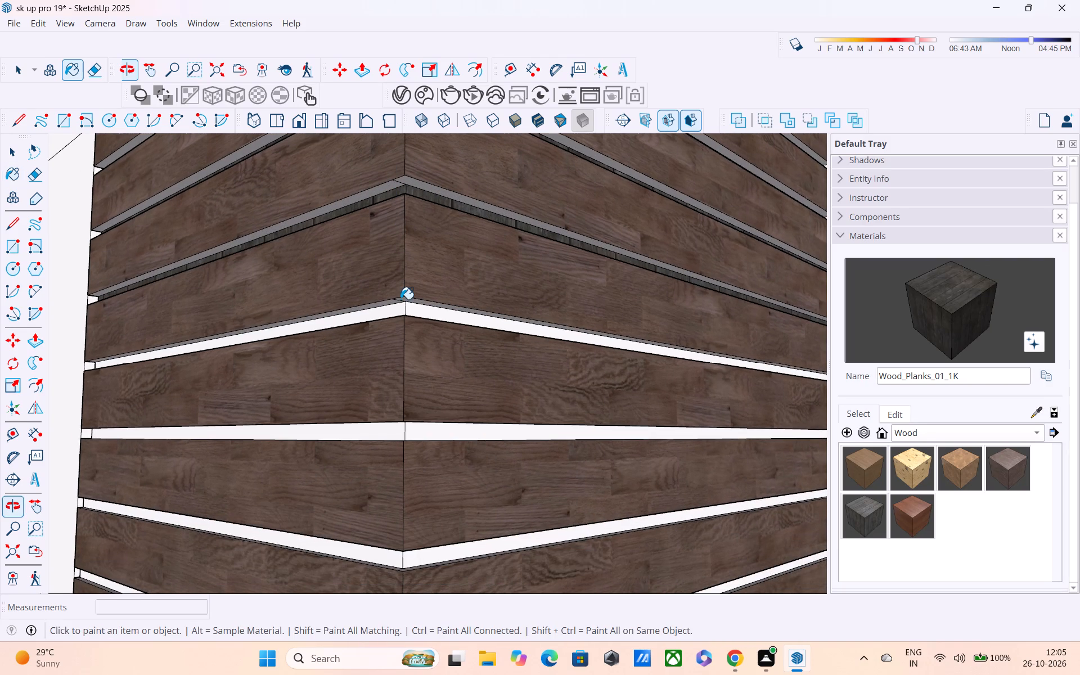
click(412, 311)
click(389, 312)
shift+middle_drag(380, 253, 380, 194)
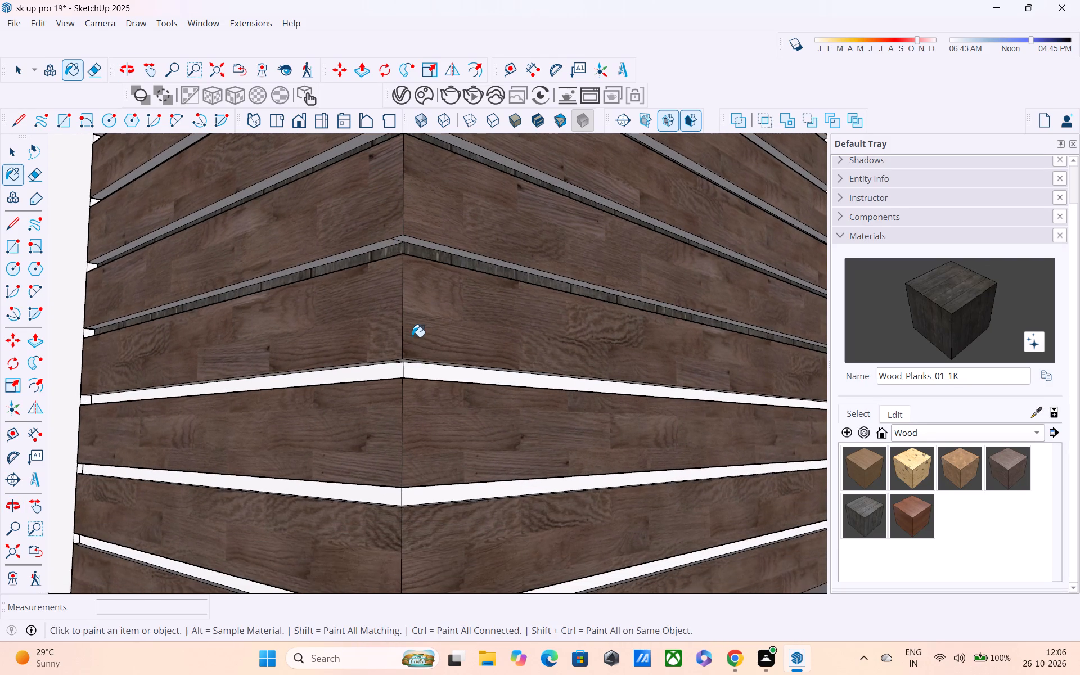
scroll(417, 365, up, 2)
click(419, 375)
click(385, 375)
Paint the two lowest grooves of the cladding with Wood_Planks_01_1K on both sides of the corner, and leave the Paint tool.
shift+middle_drag(382, 374, 370, 251)
shift+scroll(370, 270, up, 1)
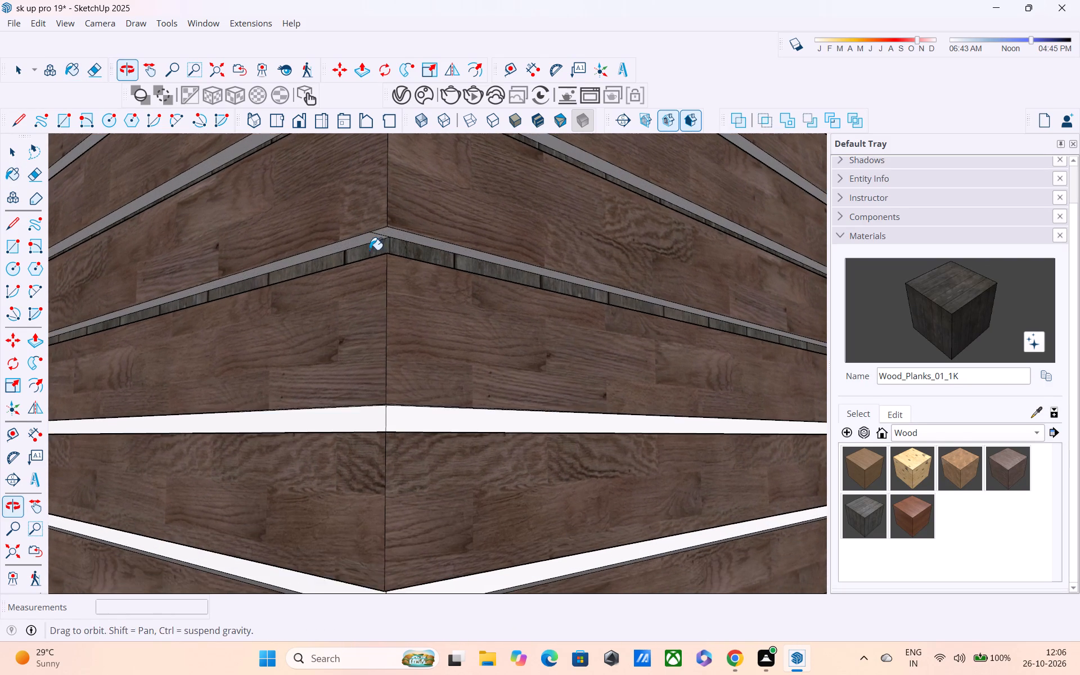
click(398, 413)
click(367, 412)
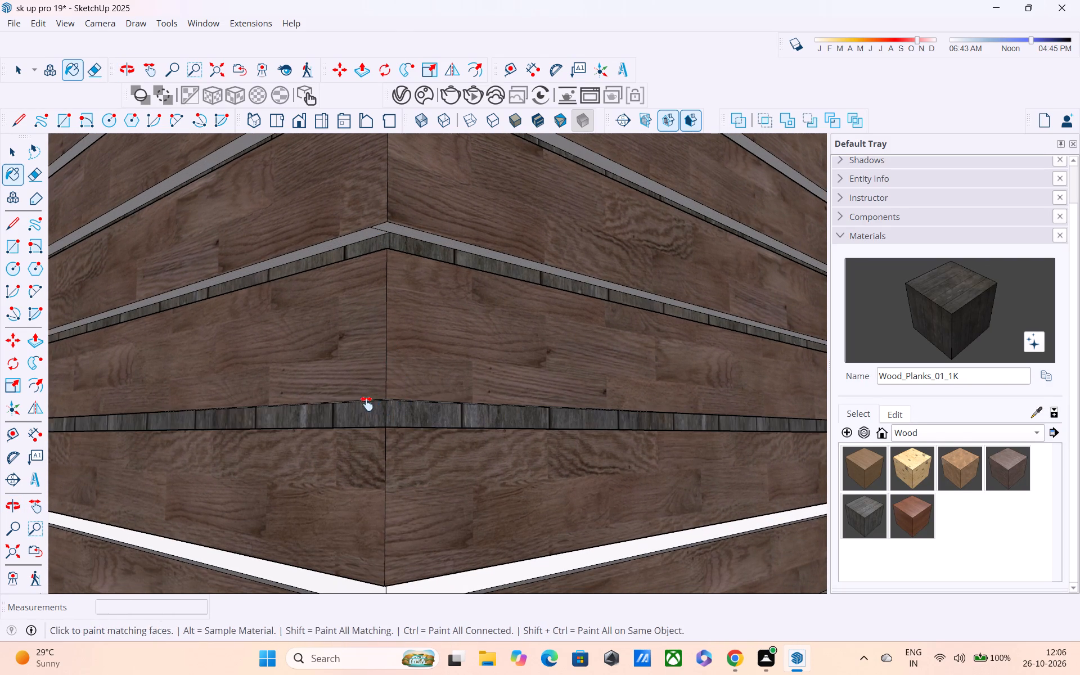
shift+middle_drag(367, 404, 355, 217)
click(394, 403)
click(356, 400)
scroll(358, 399, down, 6)
scroll(459, 359, down, 11)
scroll(462, 380, up, 1)
middle_drag(464, 377, 289, 466)
key(space)
scroll(288, 466, down, 6)
key(space)
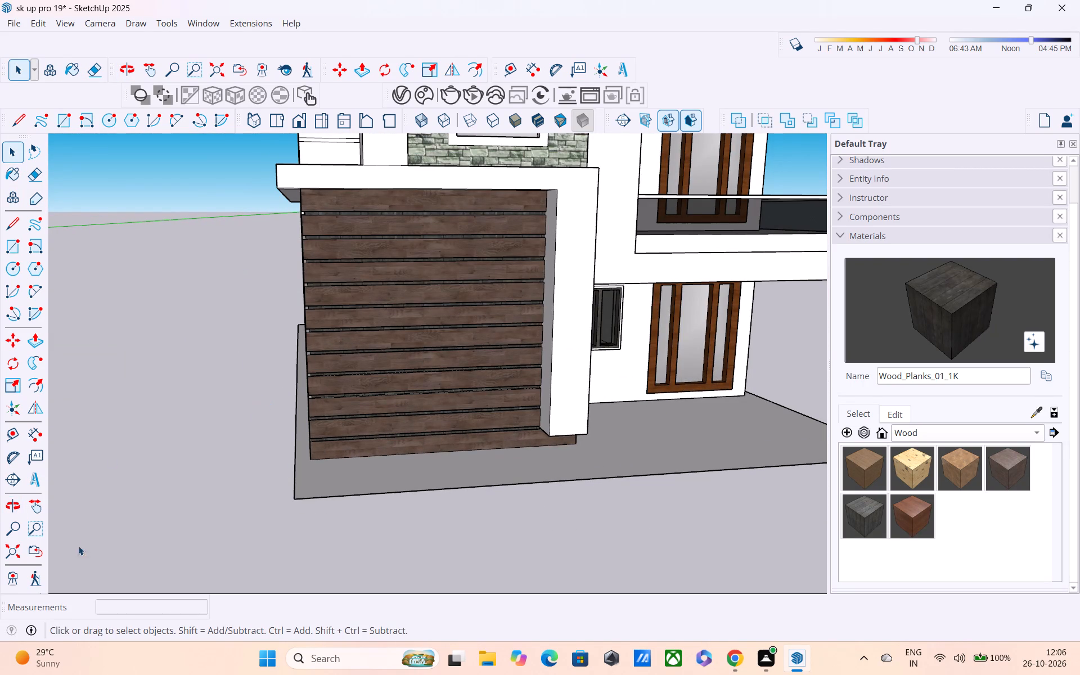
Start a new 3D Text and enter WELCOMES as its first line.
click(32, 481)
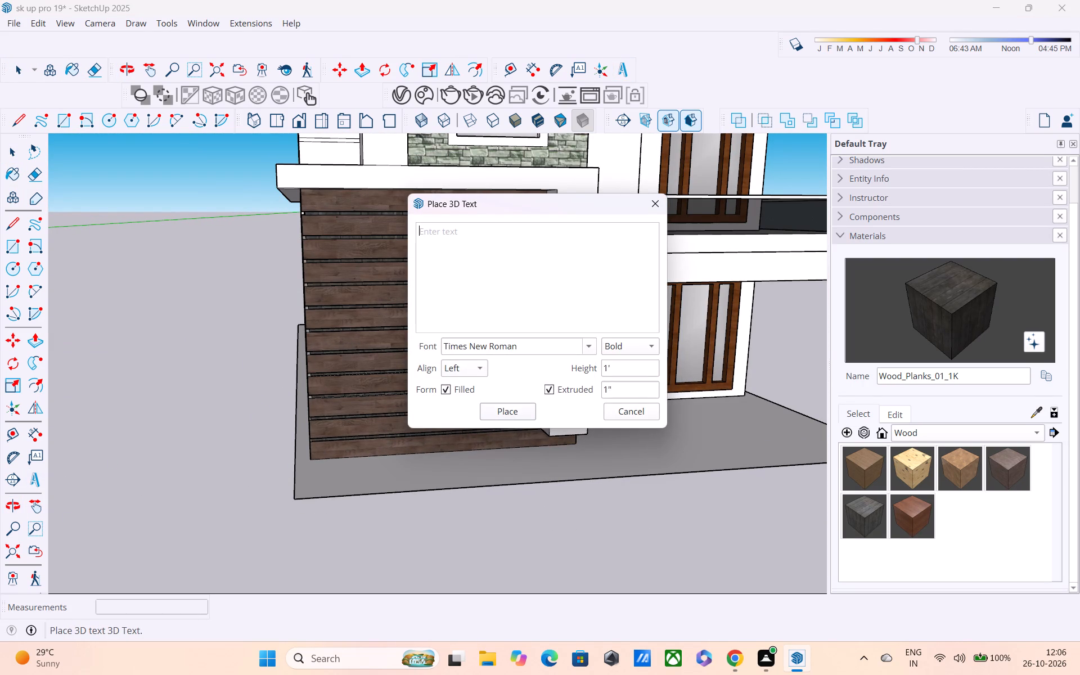
click(474, 234)
key(w)
key(BackSpace)
key(BackSpace)
key(BackSpace)
text(WELCOME TO)
key(space)
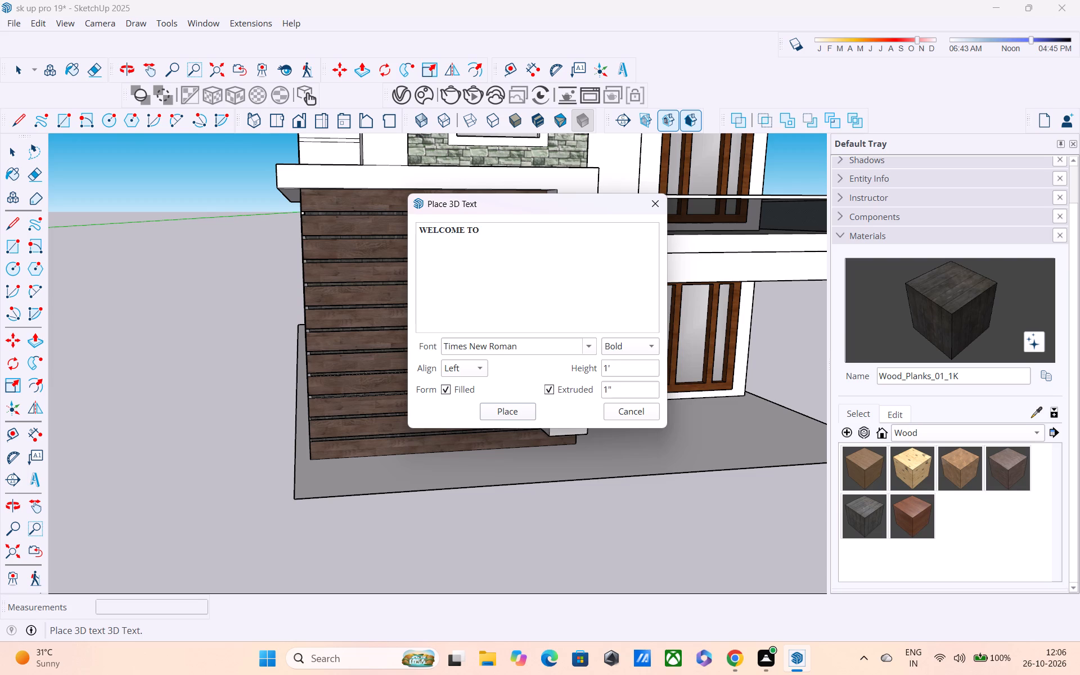
key(BackSpace)
key(BackSpace)
key(BackSpace)
key(BackSpace)
key(s)
Add a second line to the 3D text reading MY HOMES, indented with nine spaces.
key(Return)
scroll(432, 259, up, 3)
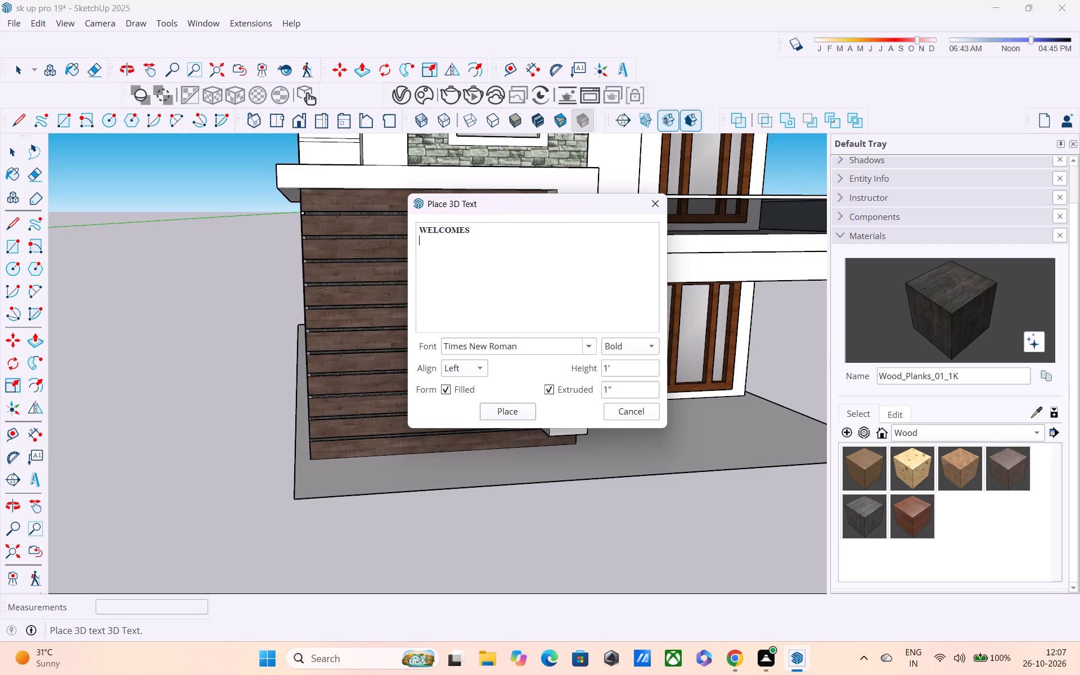
key(space)
key(space)
key(space)
key(space)
key(space)
key(space)
key(space)
key(space)
key(space)
text(MY)
key(space)
text(HO)
text(MES)
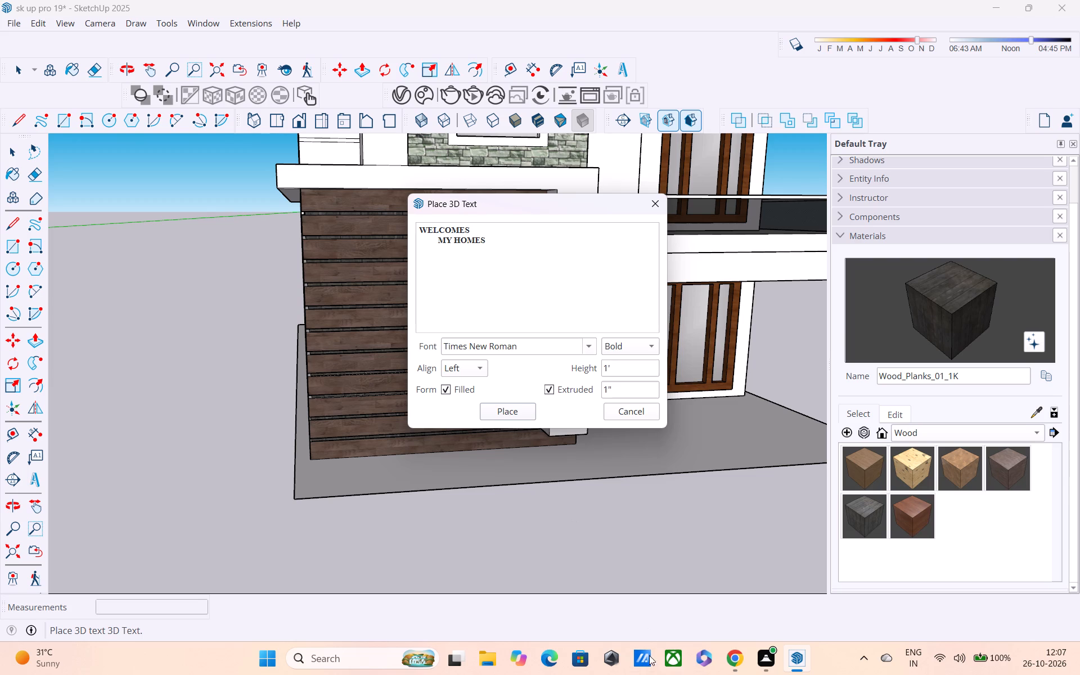
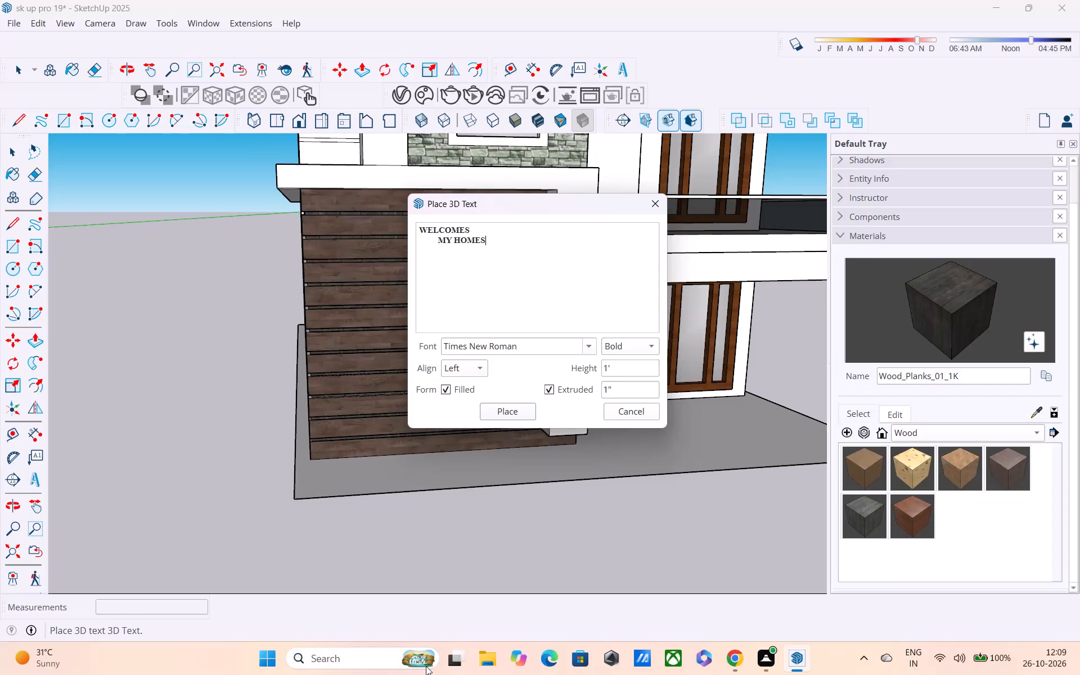
Edit the 3D text so its second line reads YOU MY HOMES beneath WELCOMES, removing the extra leading spaces.
scroll(436, 427, up, 2)
scroll(436, 281, up, 3)
click(435, 242)
key(BackSpace)
key(BackSpace)
key(BackSpace)
key(BackSpace)
key(BackSpace)
key(BackSpace)
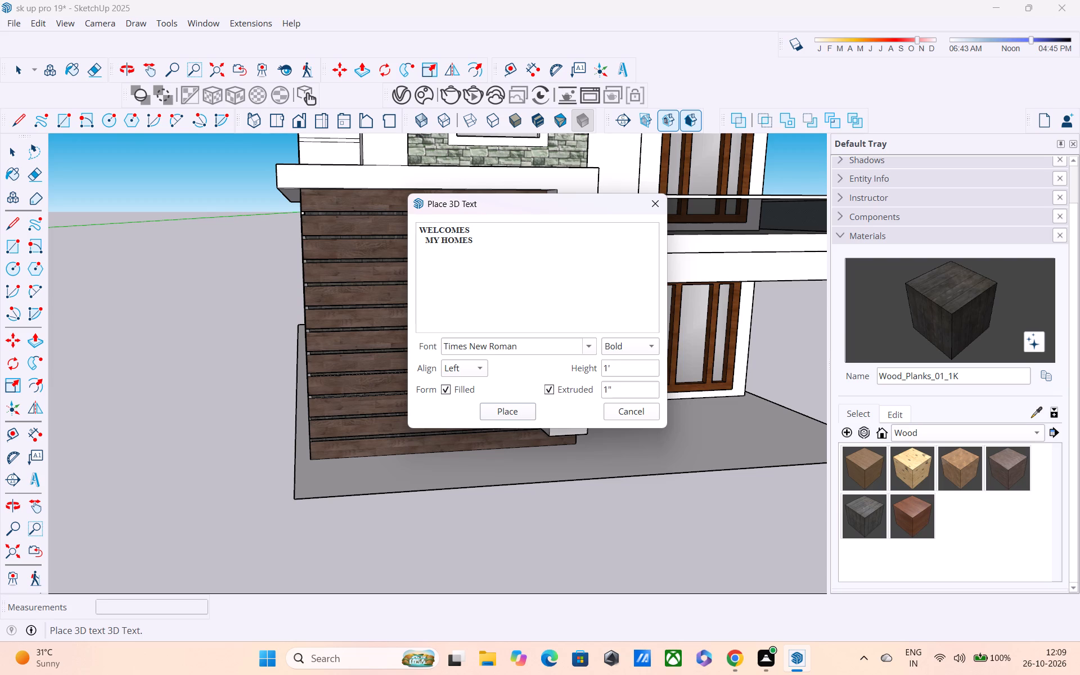
key(BackSpace)
text(YOU)
key(Return)
key(BackSpace)
key(space)
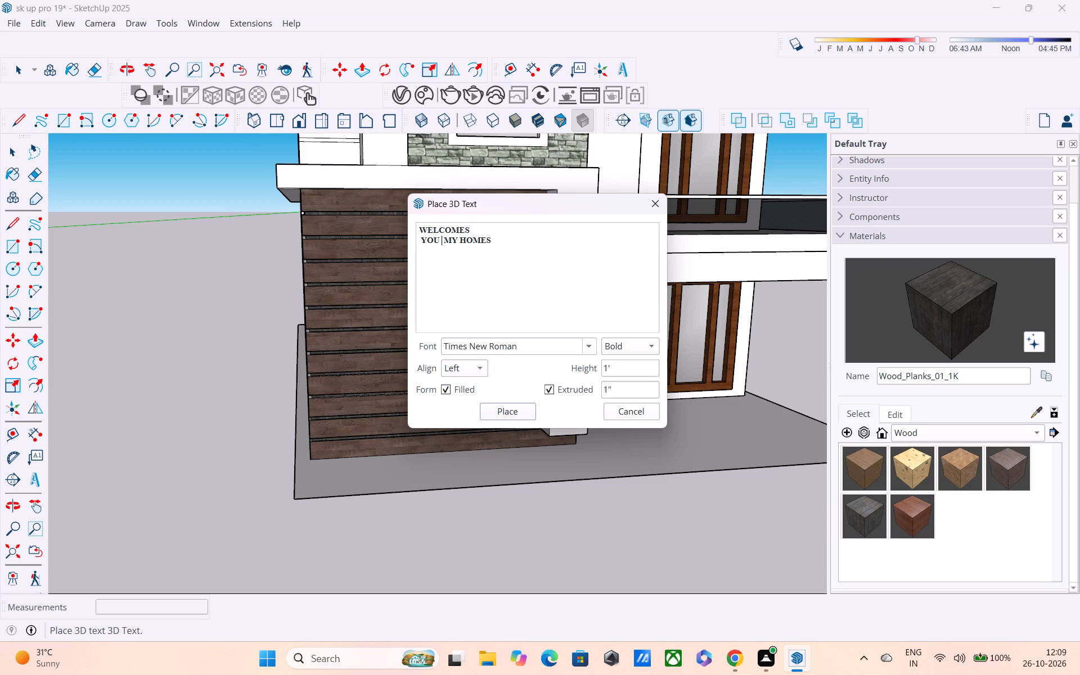
Place the 3D text on the front face of the wood-plank wall, starting at its outer edge.
click(510, 410)
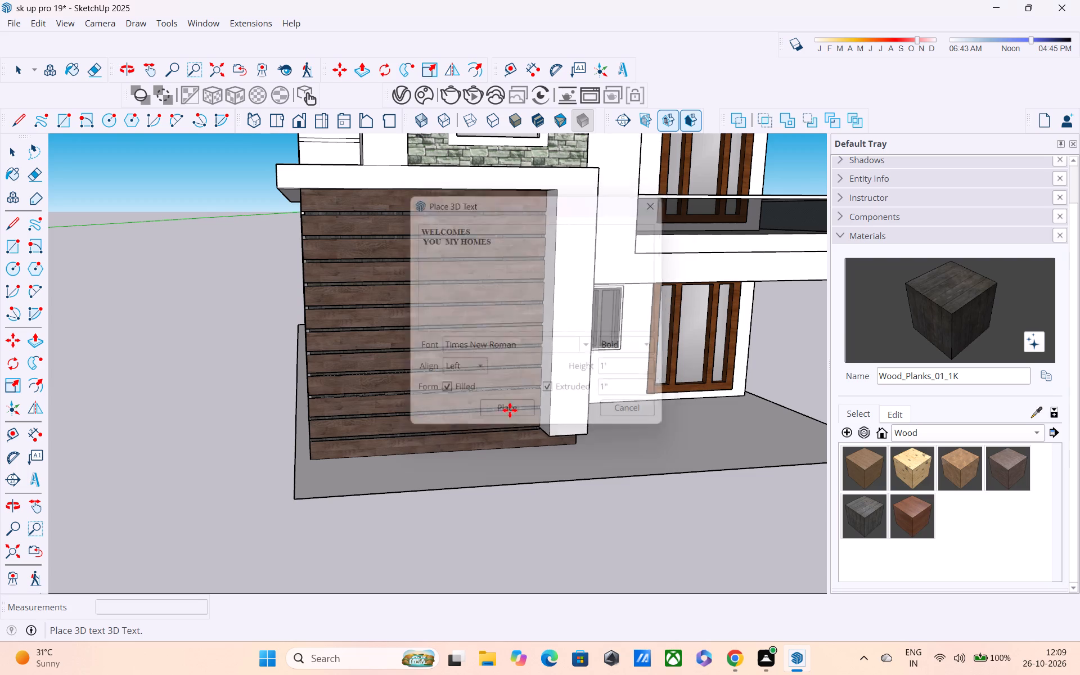
click(308, 352)
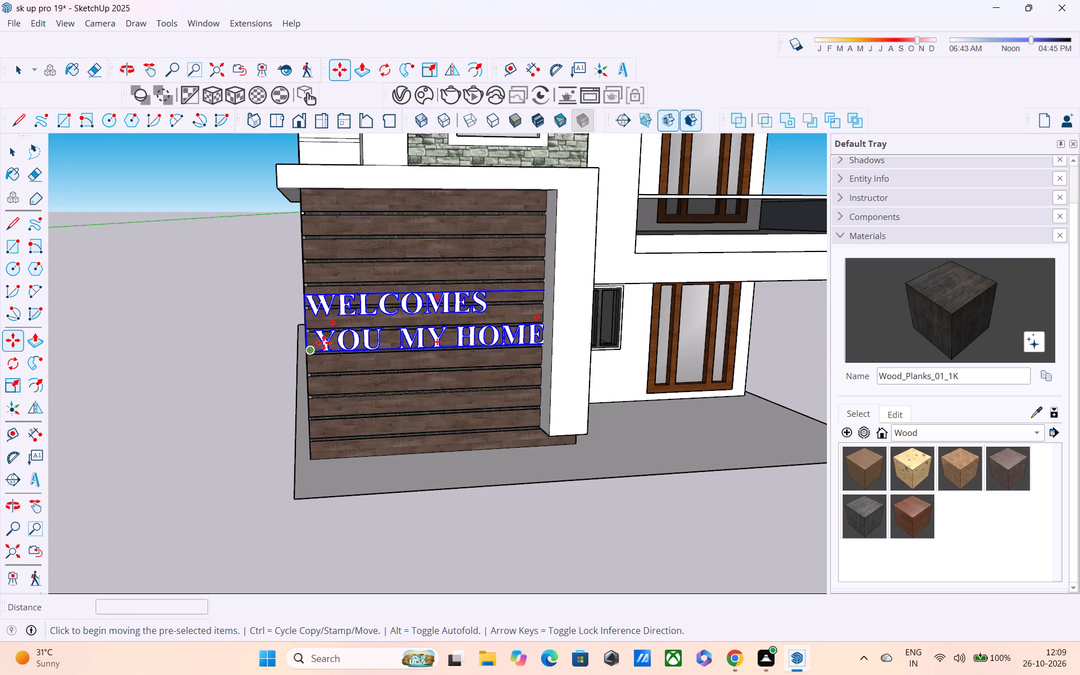
Scale the 3D text's width along the red axis to about 0.99 from its outer end.
key(s)
middle_drag(323, 328, 356, 330)
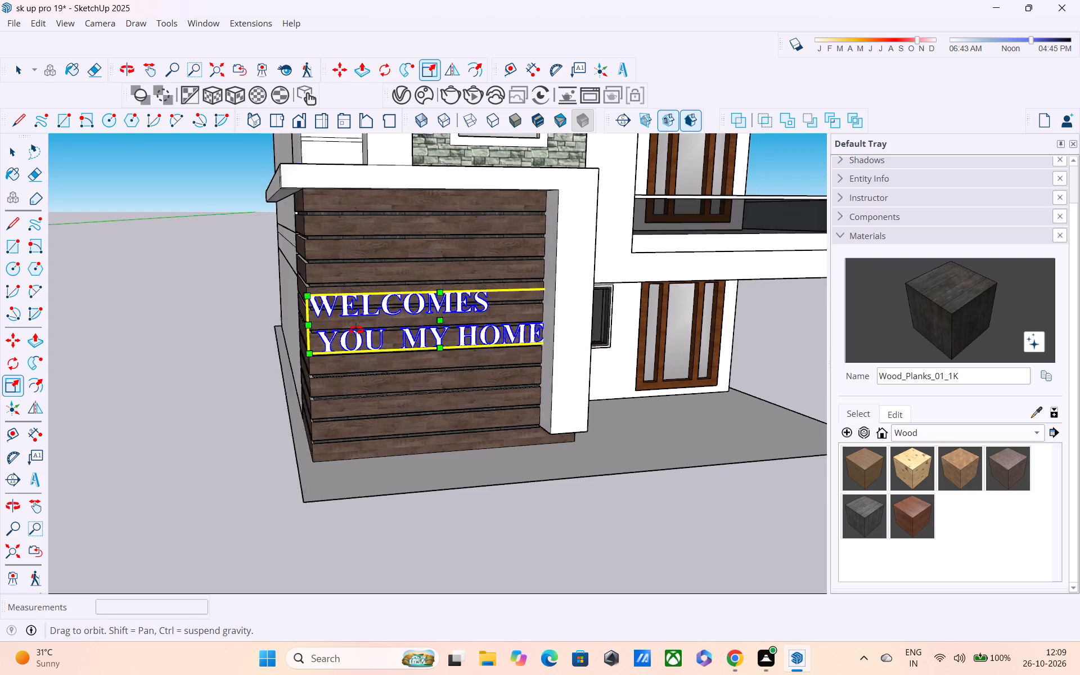
middle_drag(356, 330, 680, 323)
scroll(465, 343, up, 13)
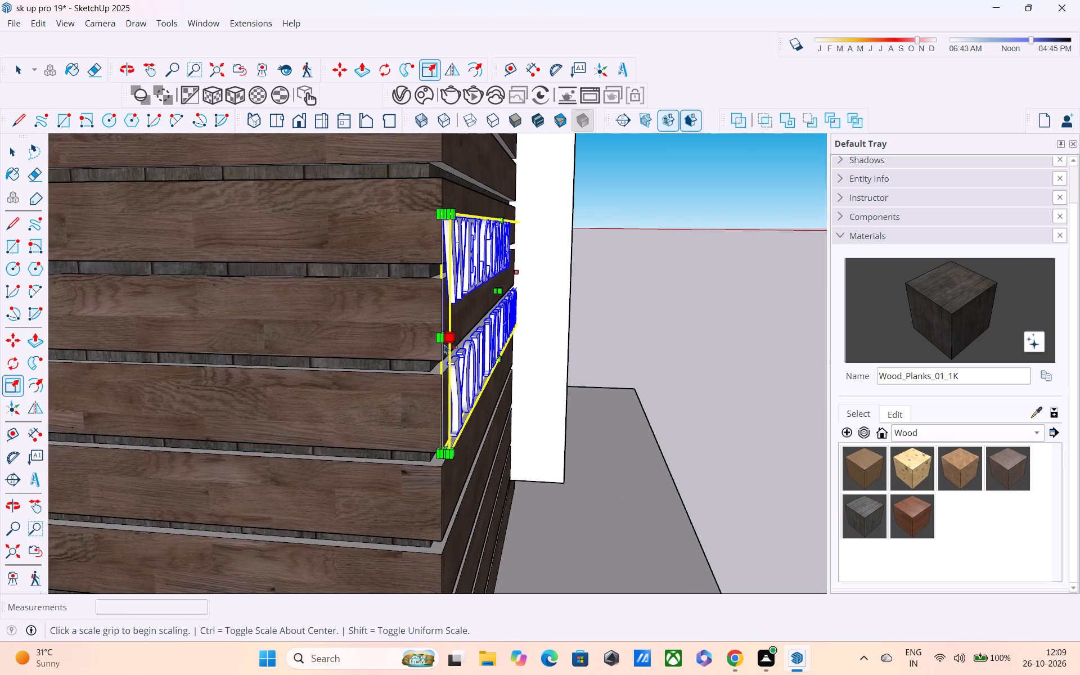
scroll(444, 344, up, 11)
click(447, 319)
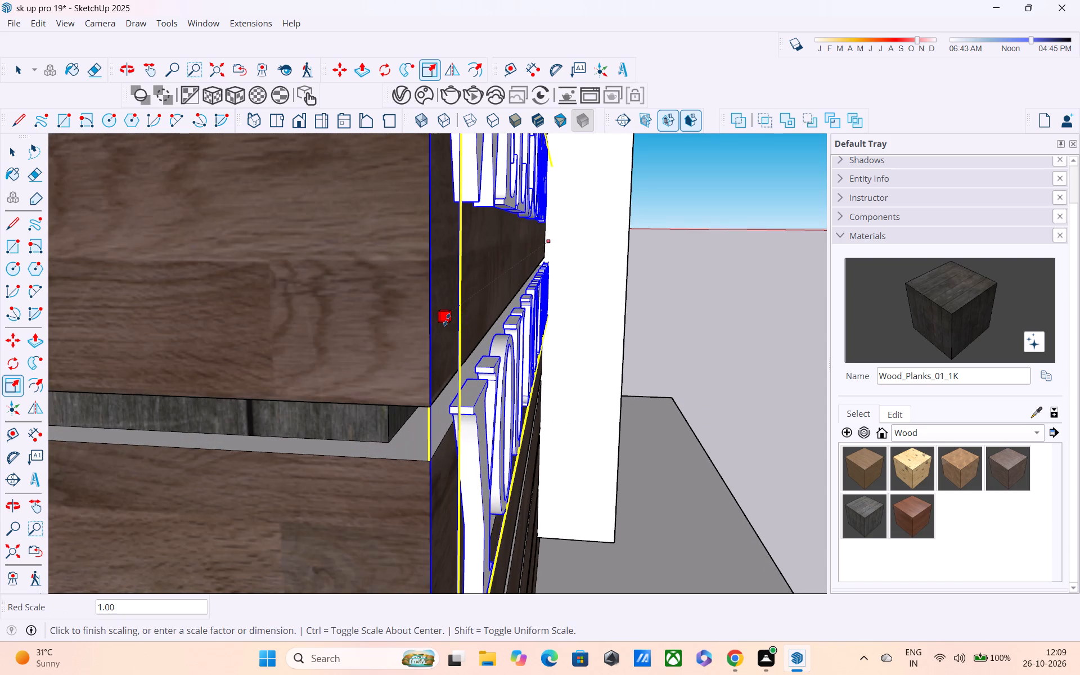
click(454, 309)
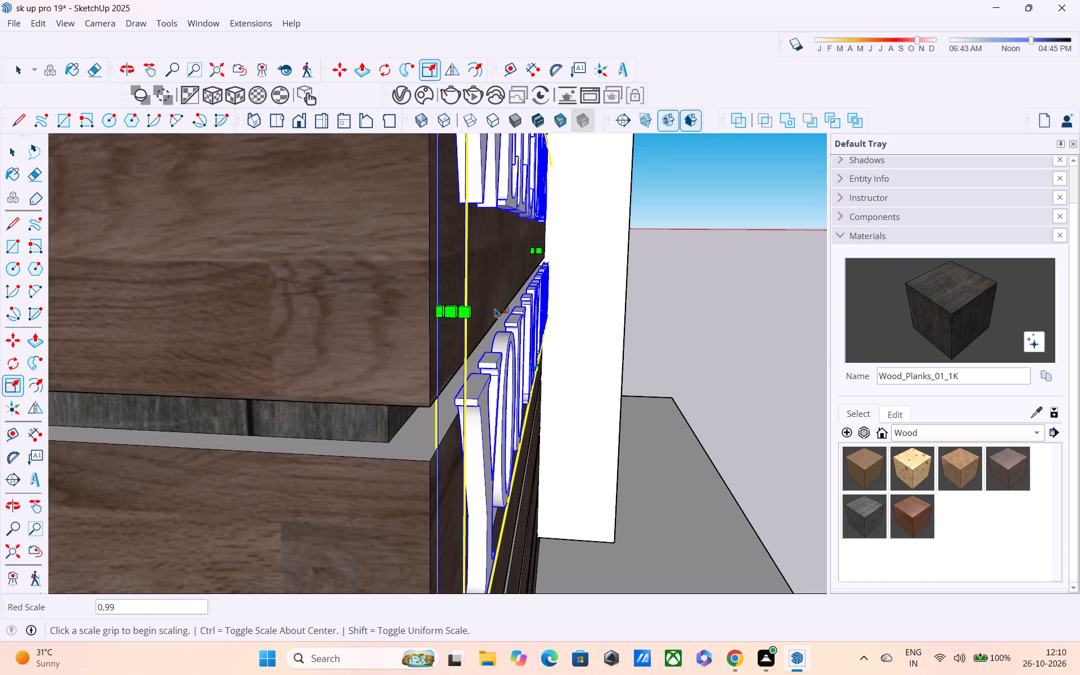
Scale the 3D text's depth outward from the wall along its blue axis to make the letters much thicker.
middle_drag(495, 308, 327, 337)
scroll(423, 313, down, 10)
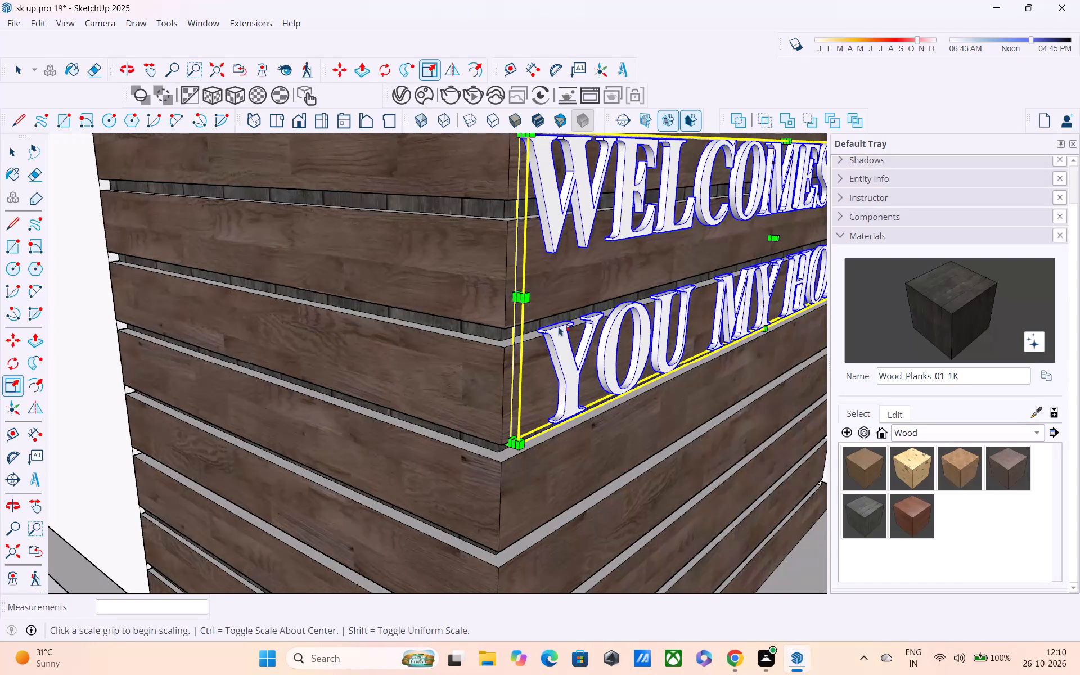
scroll(524, 295, up, 3)
scroll(715, 263, down, 4)
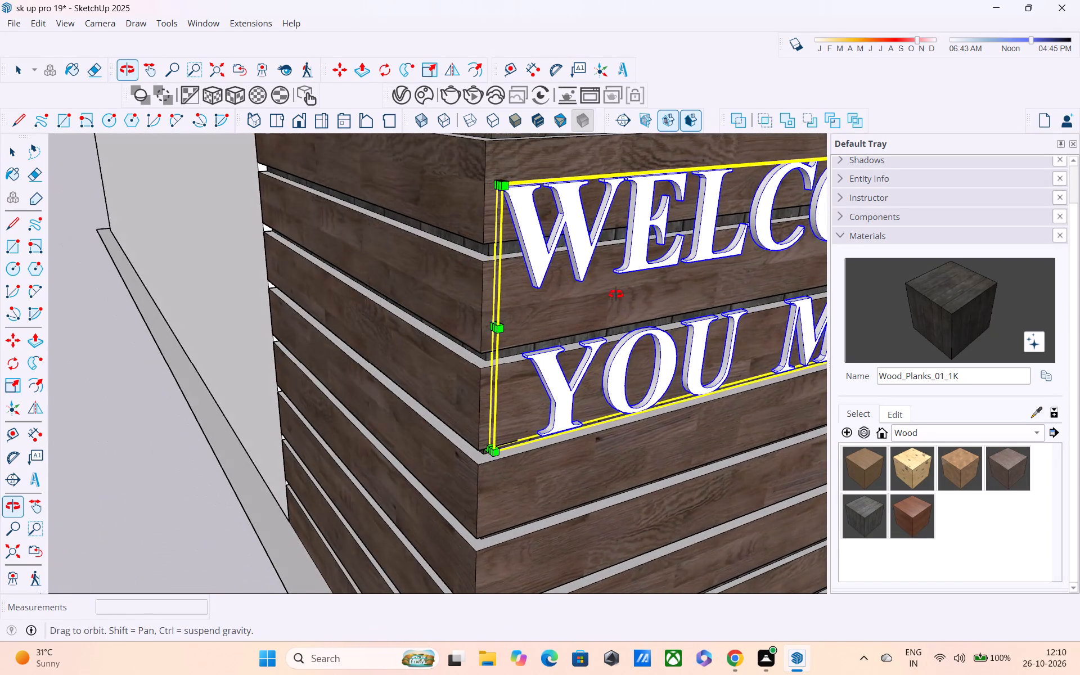
shift+middle_drag(642, 307, 187, 361)
shift+scroll(187, 361, up, 1)
scroll(672, 242, up, 3)
scroll(529, 325, up, 1)
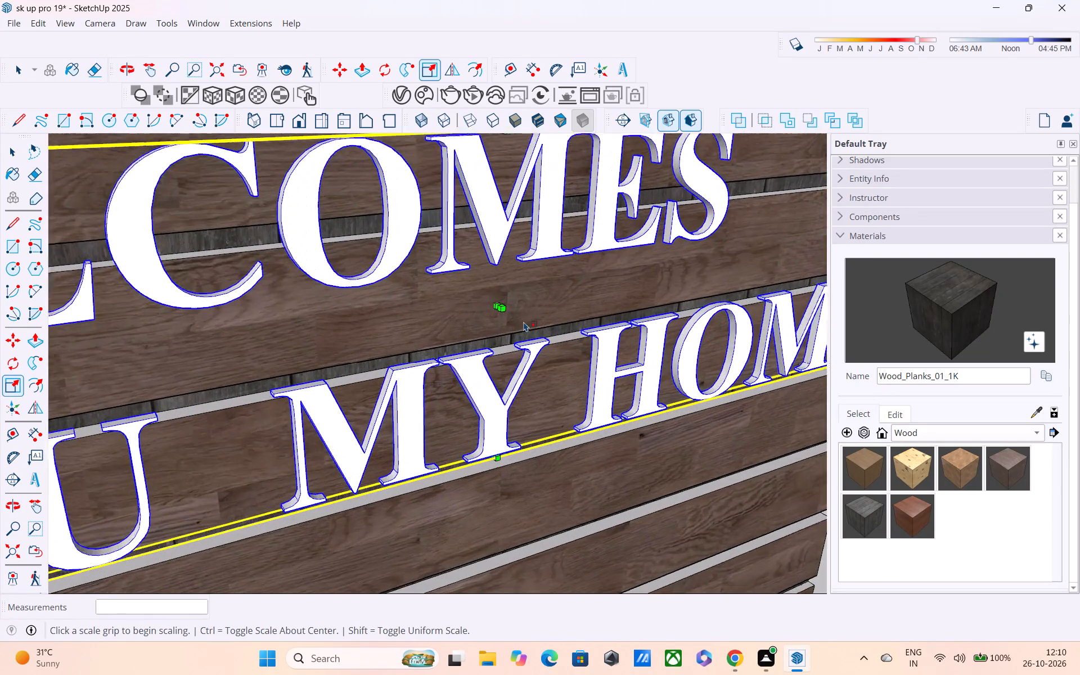
scroll(524, 322, up, 2)
click(499, 306)
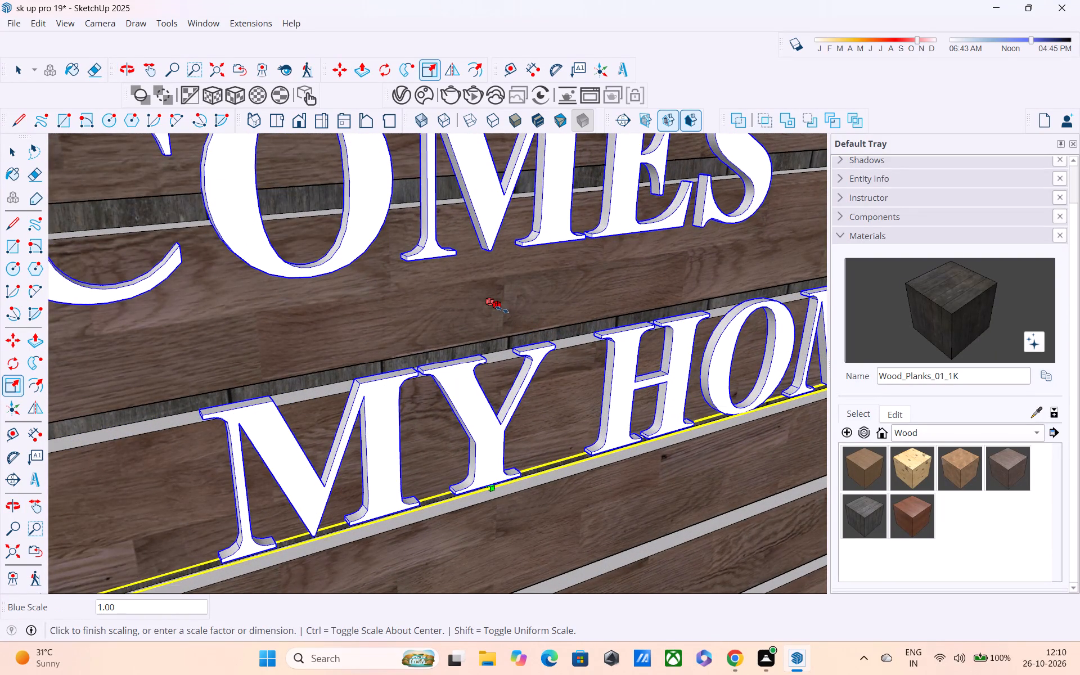
scroll(501, 309, up, 1)
drag(501, 308, 526, 330)
scroll(496, 315, up, 3)
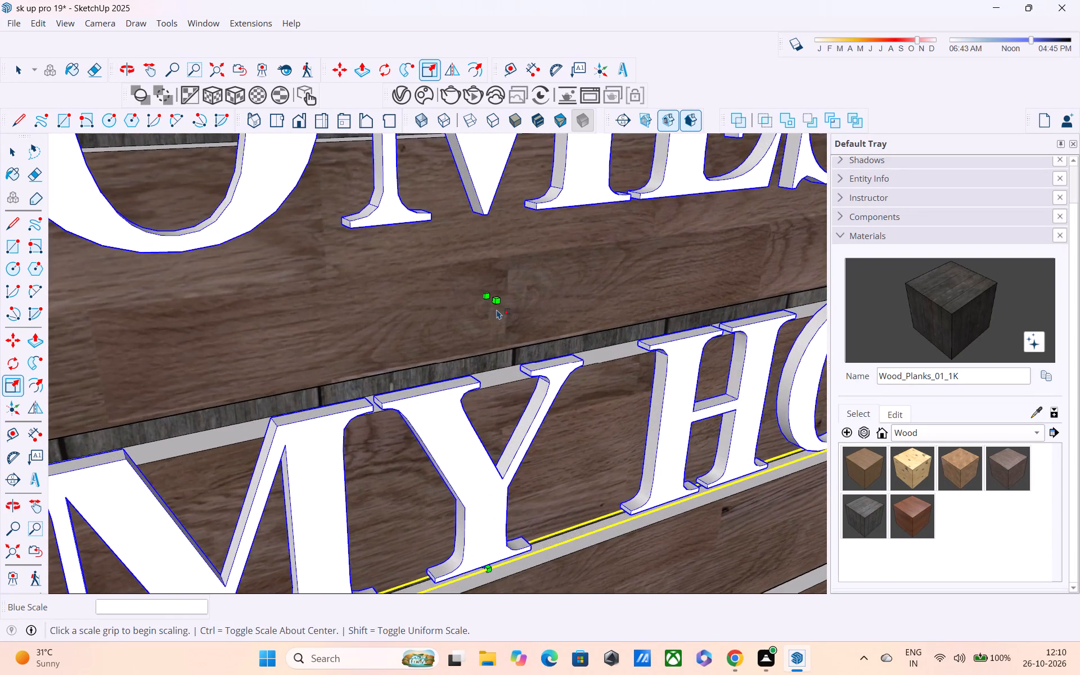
middle_drag(497, 309, 576, 357)
drag(501, 299, 568, 350)
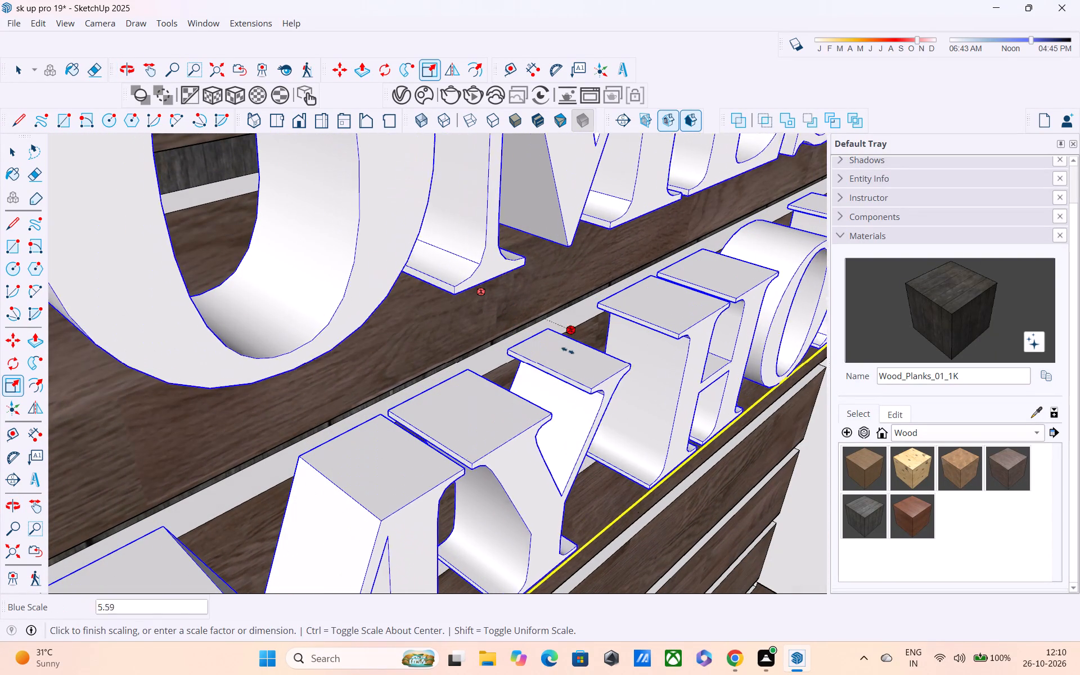
drag(568, 350, 633, 396)
scroll(624, 380, down, 12)
middle_drag(505, 249, 500, 244)
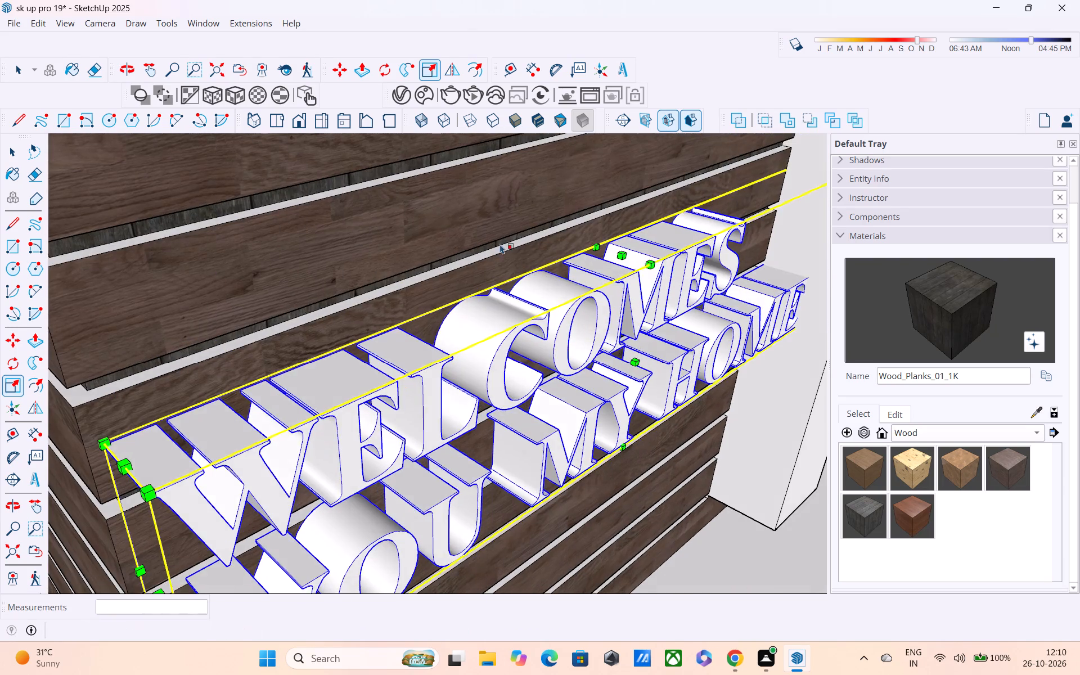
Scale the 3D text's width along the red axis to about 0.91, pulling in its outer end.
scroll(518, 262, down, 5)
middle_drag(613, 282, 371, 154)
scroll(613, 225, down, 4)
middle_drag(628, 282, 578, 282)
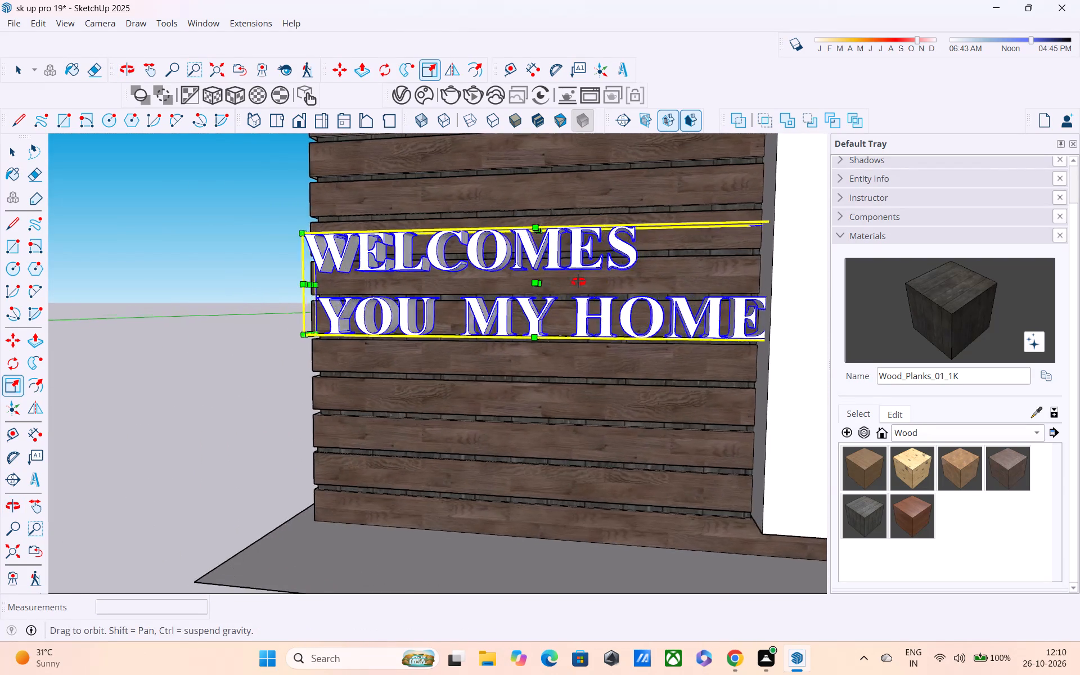
middle_drag(578, 282, 804, 299)
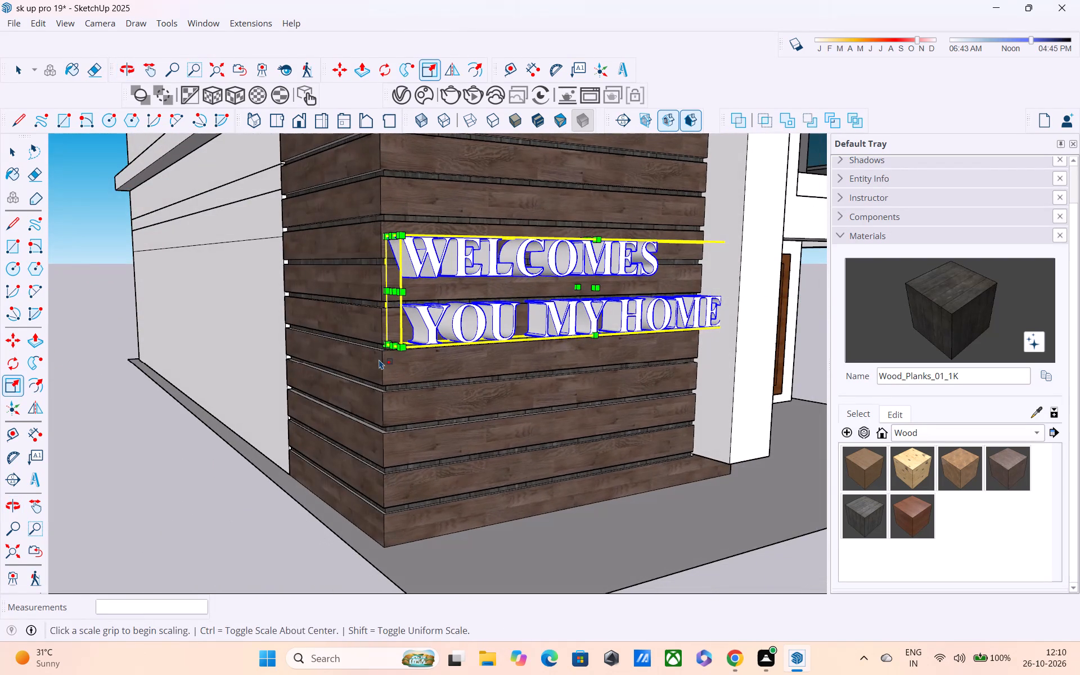
scroll(384, 284, up, 7)
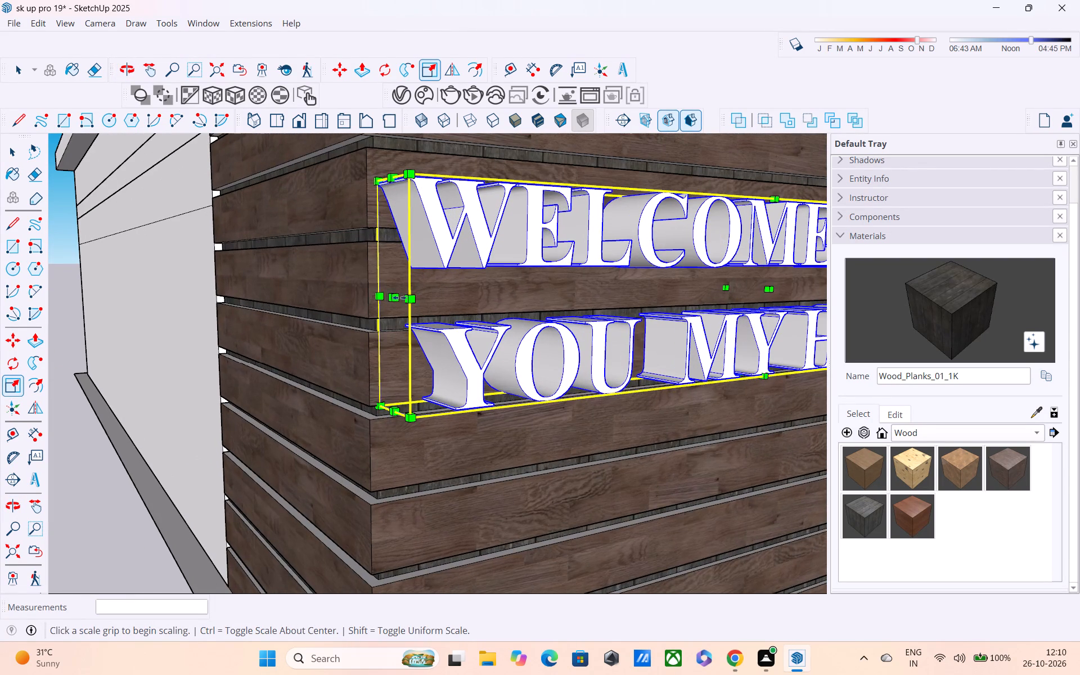
click(399, 298)
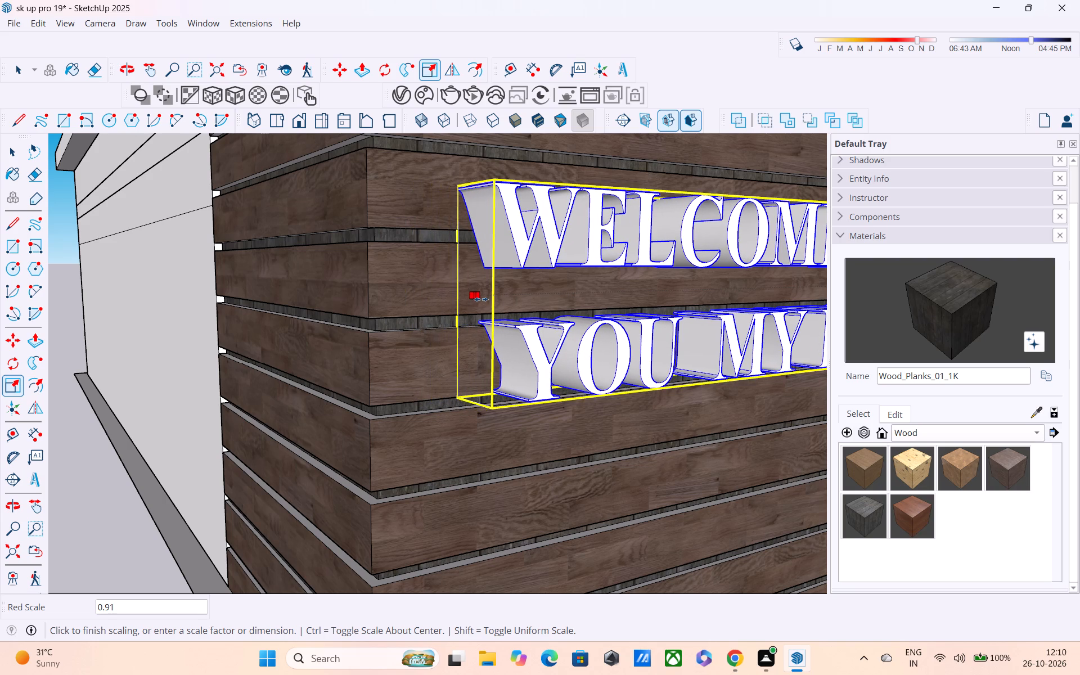
click(481, 299)
Move the 3D text about 1' 3 1/16" by its lower back corner to the plank wall's outer edge.
scroll(549, 305, down, 1)
middle_drag(549, 305, 87, 308)
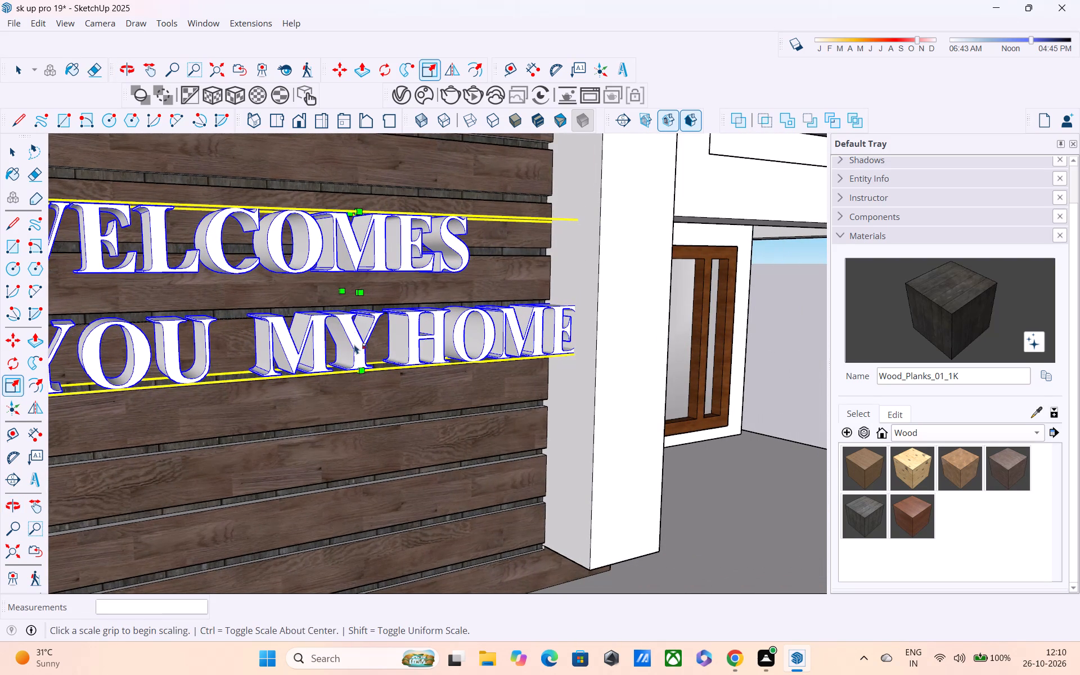
key(m)
shift+middle_drag(337, 398, 755, 336)
click(507, 316)
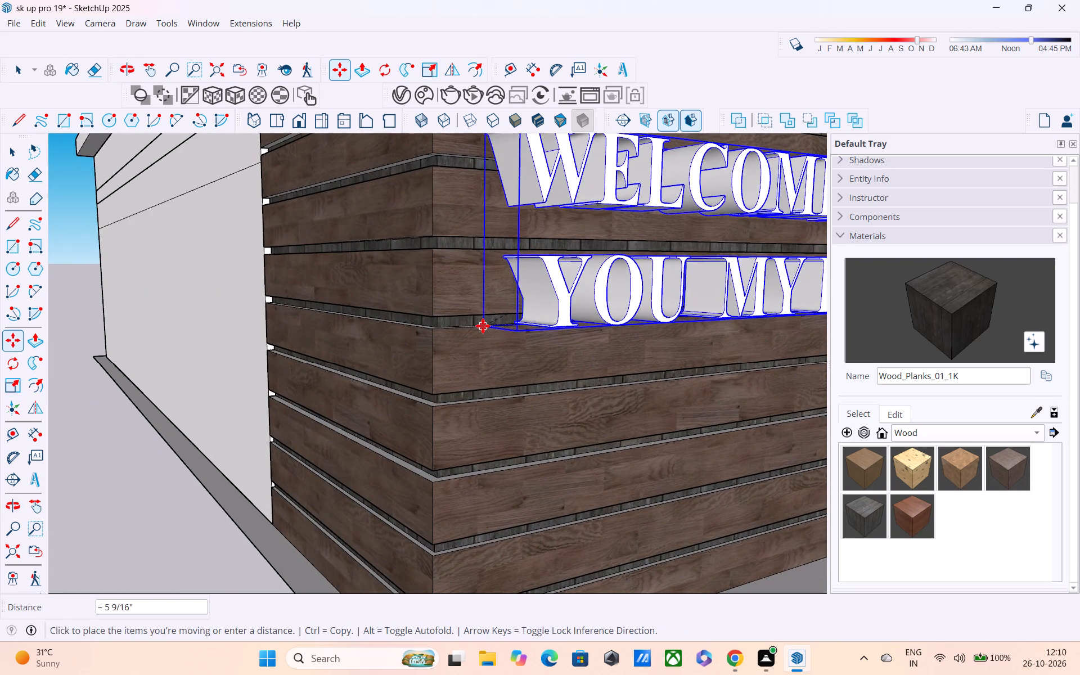
click(438, 321)
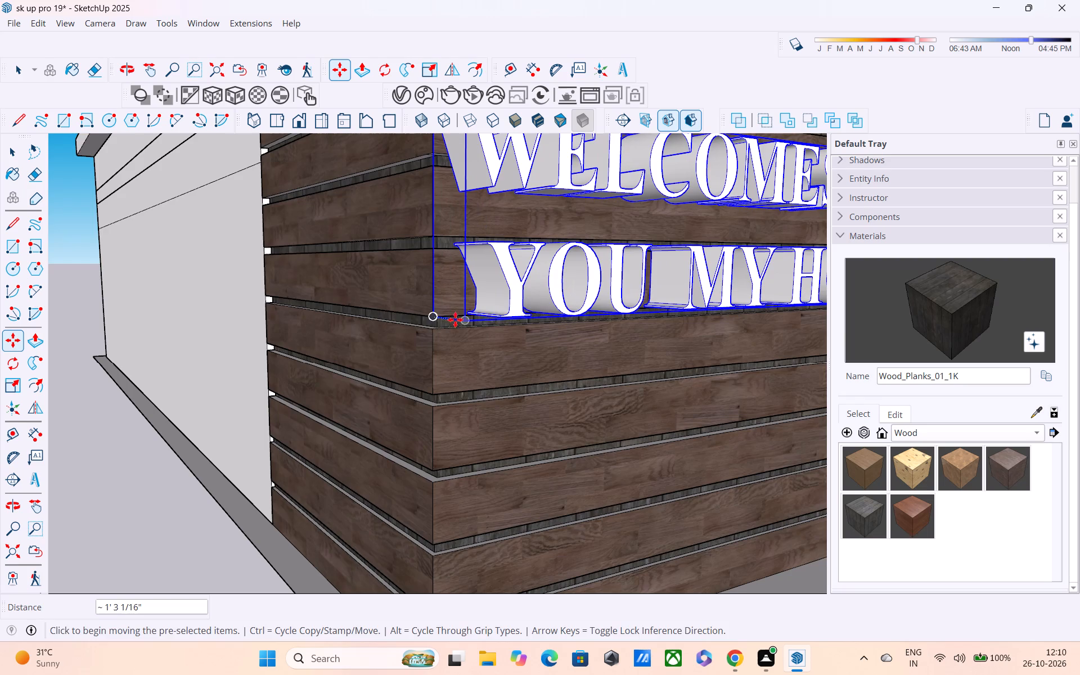
Deselect the 3D text and examine its fit and depth on the plank wall from several angles.
scroll(455, 319, down, 5)
scroll(595, 290, down, 2)
middle_drag(593, 289, 511, 297)
scroll(511, 297, up, 1)
scroll(511, 288, down, 5)
scroll(576, 329, down, 3)
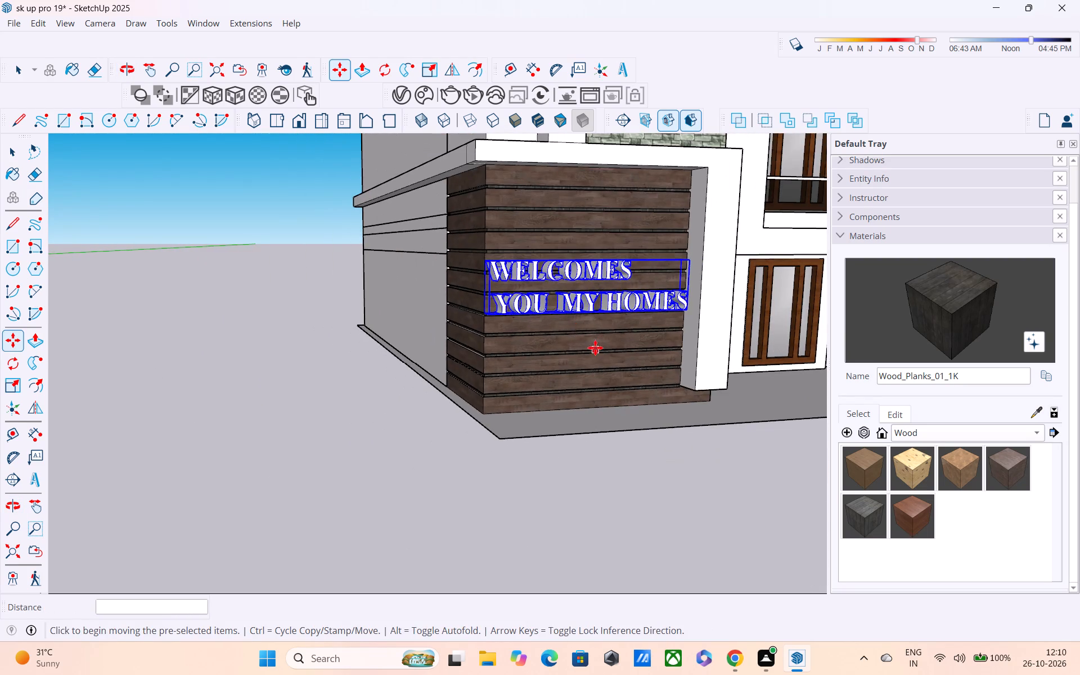
middle_drag(595, 348, 523, 325)
scroll(521, 323, down, 4)
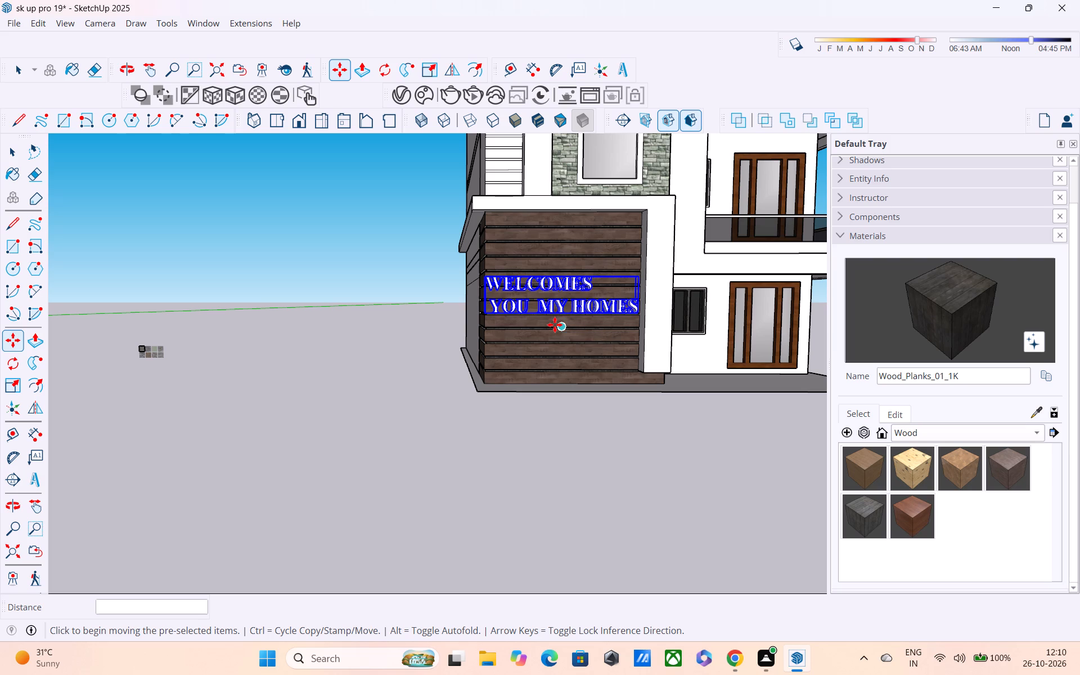
key(space)
click(510, 444)
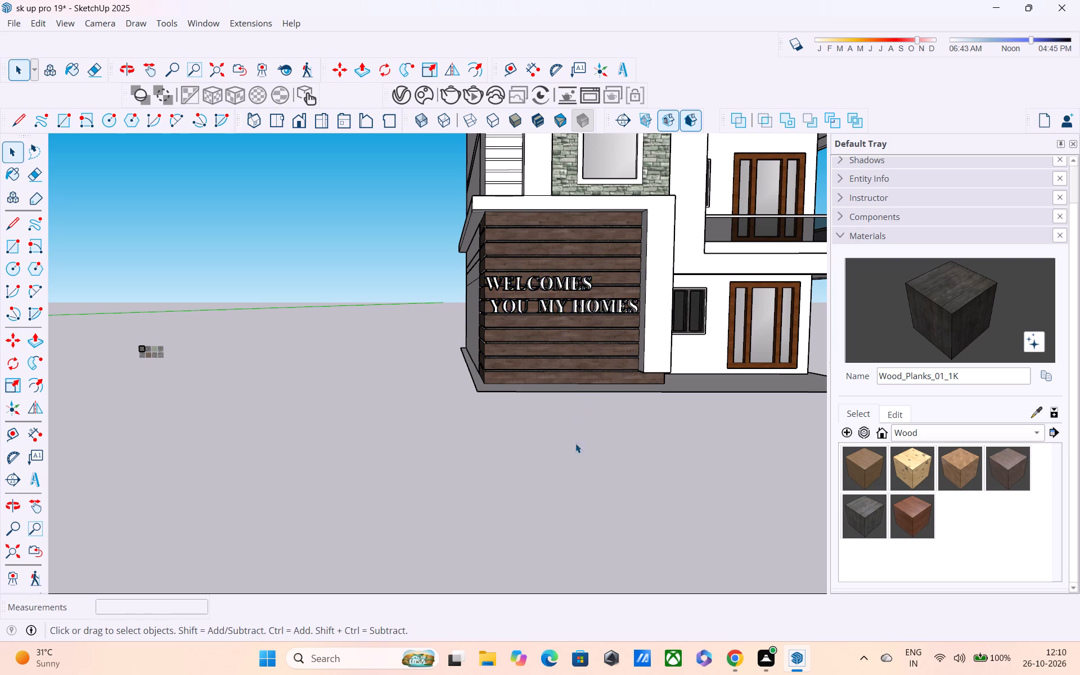
middle_drag(575, 443, 433, 462)
scroll(474, 346, up, 4)
middle_drag(519, 292, 763, 279)
scroll(523, 298, up, 3)
middle_drag(496, 290, 466, 298)
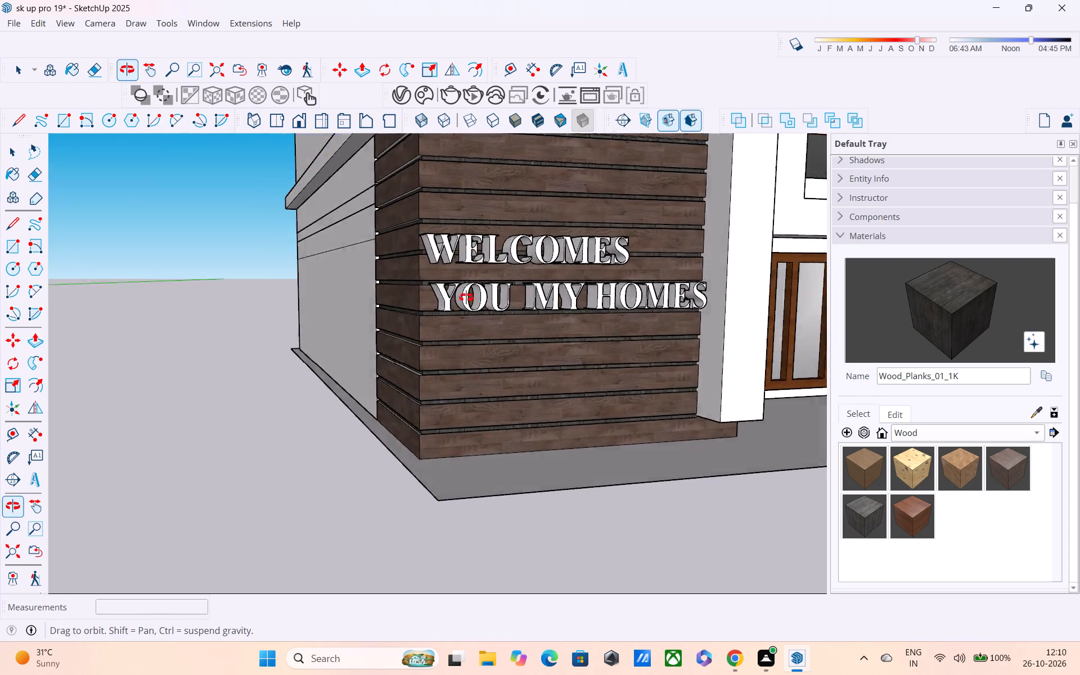
middle_drag(466, 298, 413, 302)
scroll(418, 294, down, 5)
scroll(503, 317, up, 3)
middle_drag(452, 304, 434, 304)
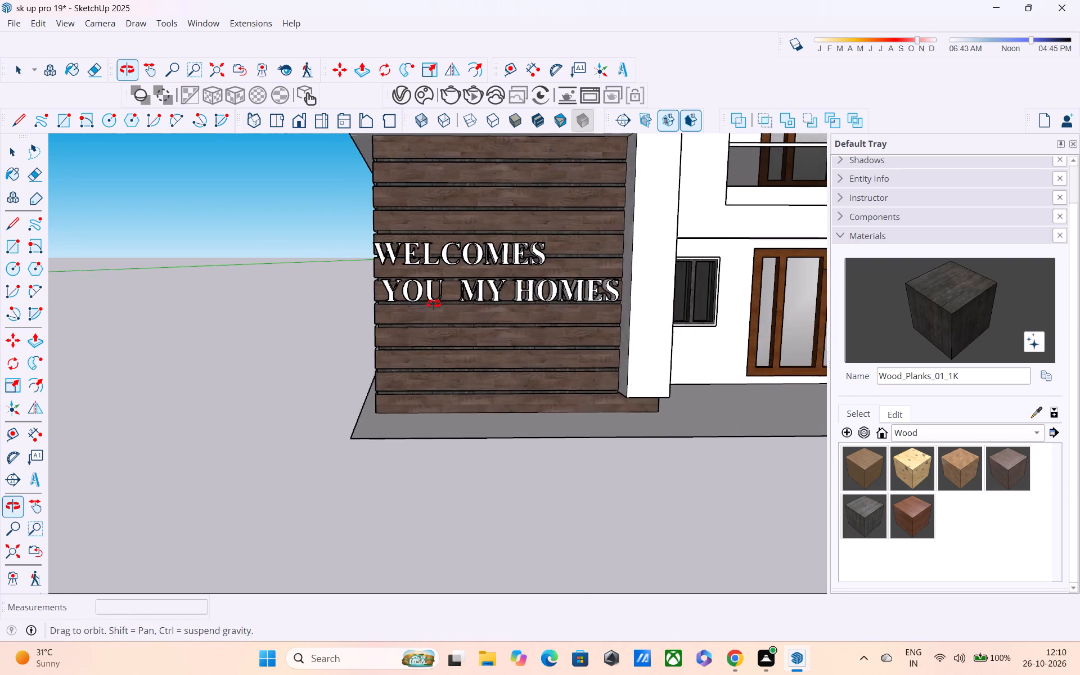
middle_drag(434, 304, 406, 300)
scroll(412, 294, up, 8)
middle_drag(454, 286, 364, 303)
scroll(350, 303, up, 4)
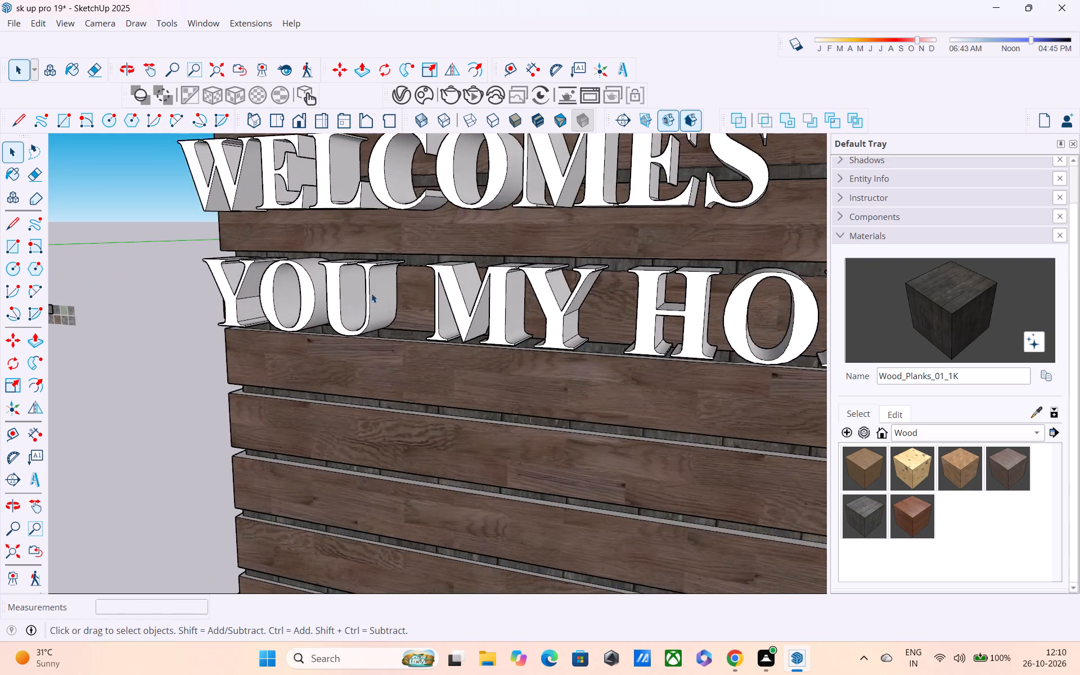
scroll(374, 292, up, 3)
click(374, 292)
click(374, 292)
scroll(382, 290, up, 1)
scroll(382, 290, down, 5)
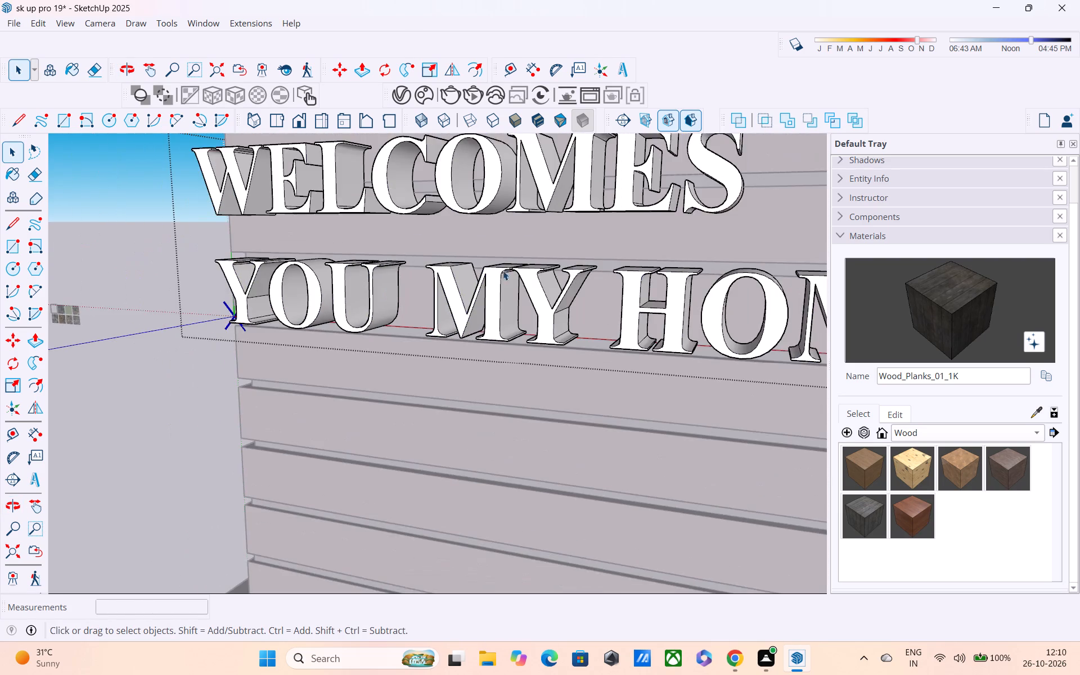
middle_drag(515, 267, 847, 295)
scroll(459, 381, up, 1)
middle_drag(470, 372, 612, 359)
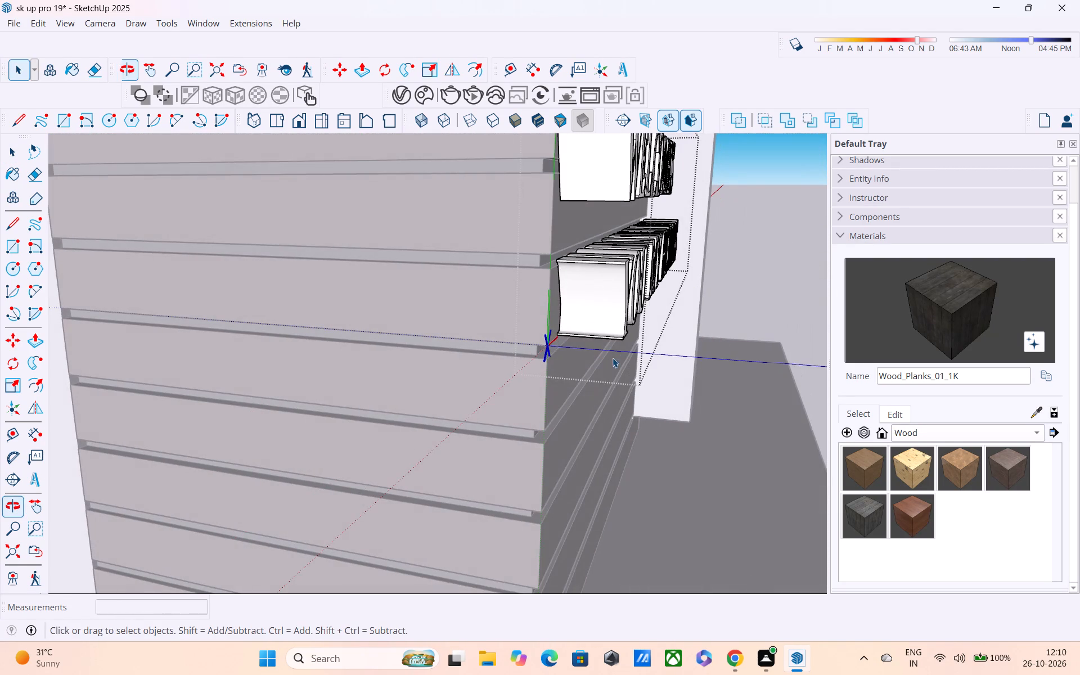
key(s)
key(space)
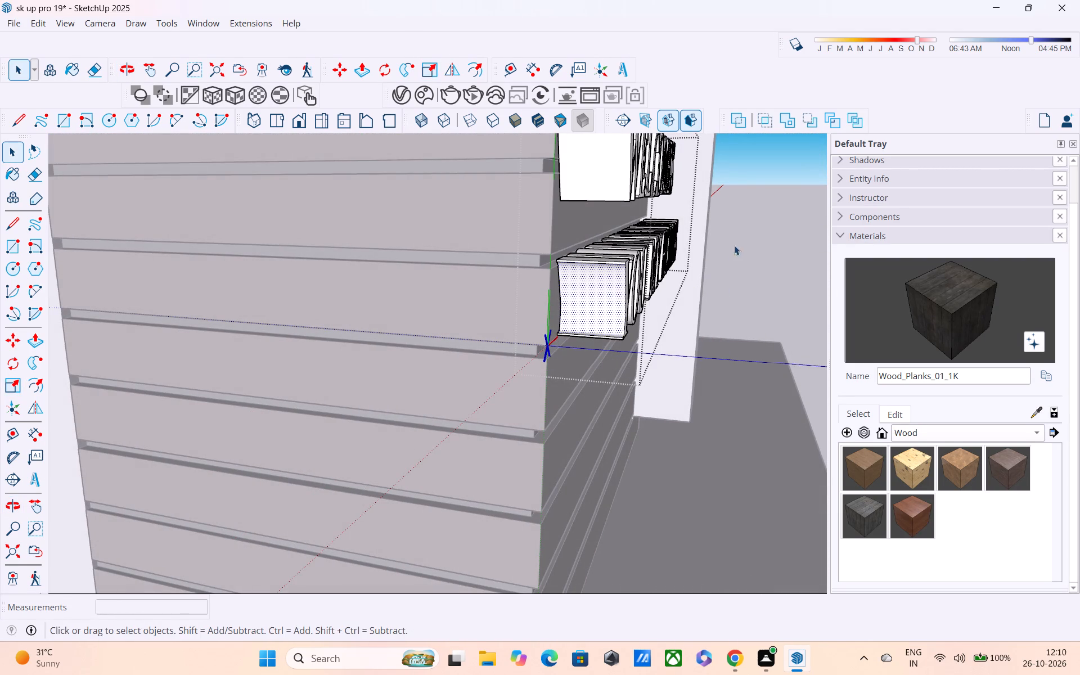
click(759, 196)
Scale the 3D text's depth back toward the plank wall along its blue axis by roughly a quarter, keeping the red-axis factor at 1.00.
click(606, 312)
key(s)
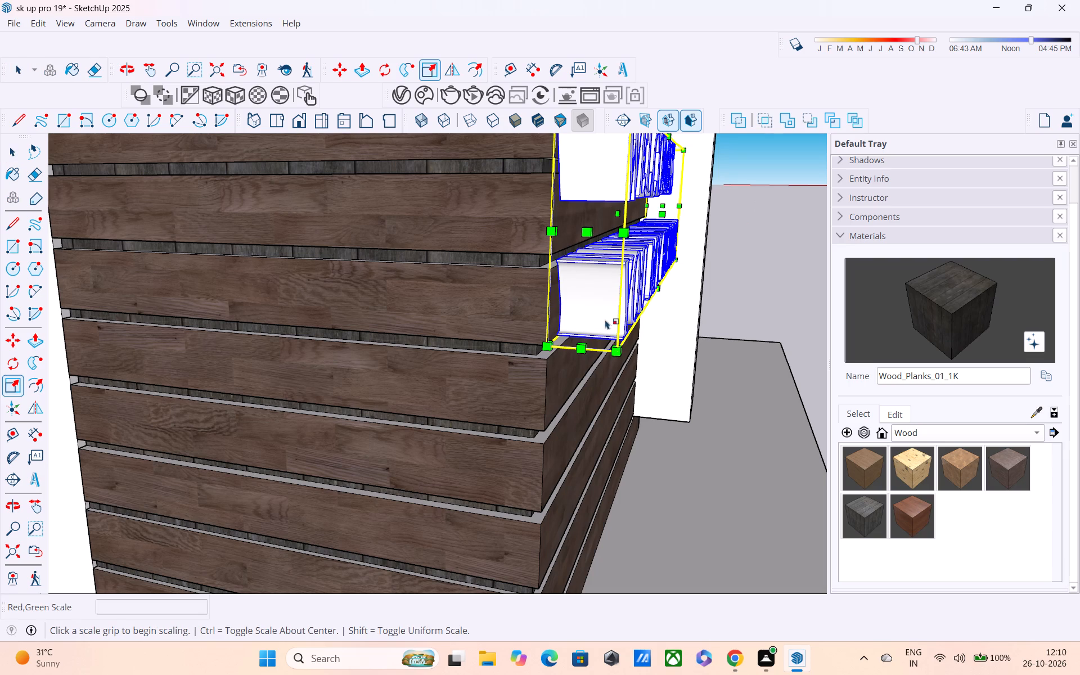
click(619, 235)
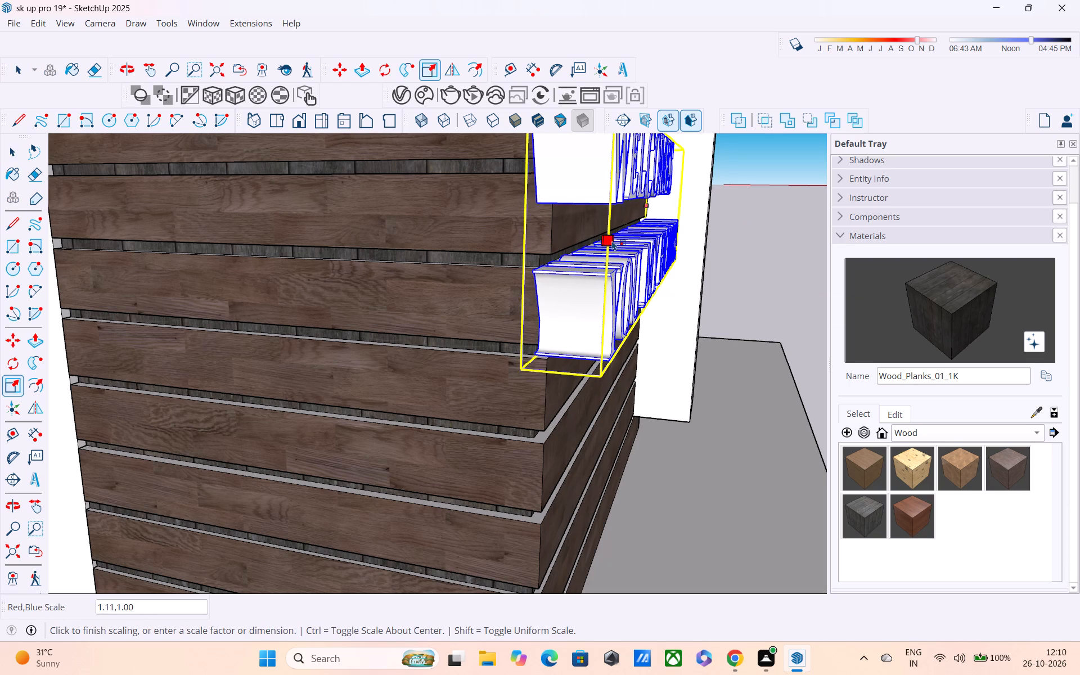
key(Escape)
middle_drag(641, 226, 580, 235)
scroll(744, 192, up, 3)
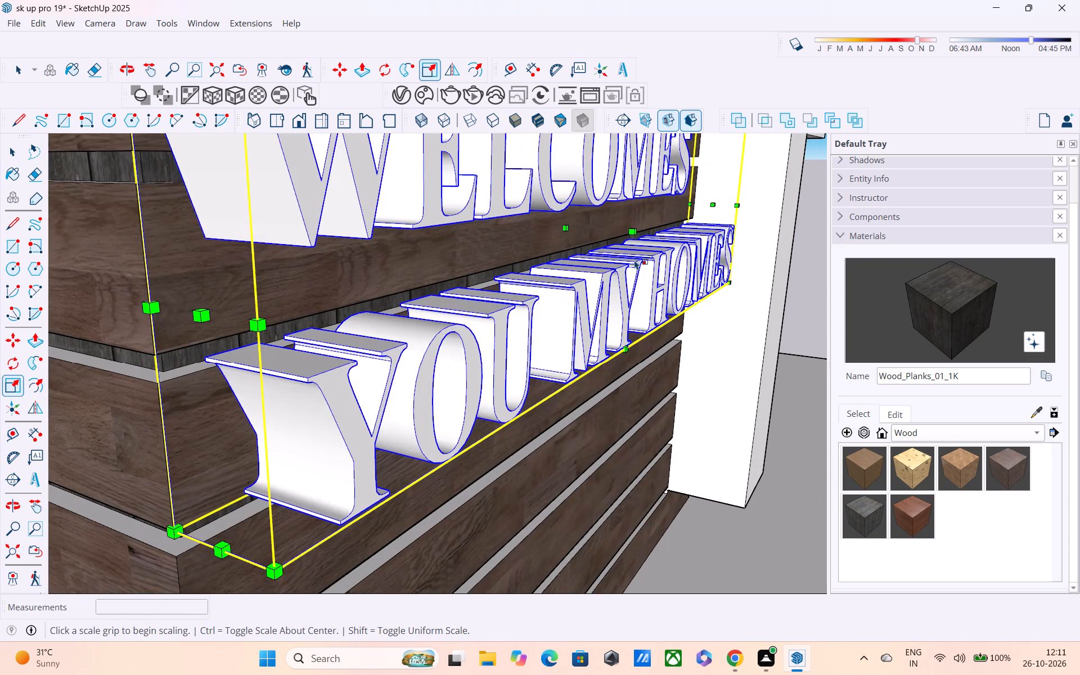
click(632, 231)
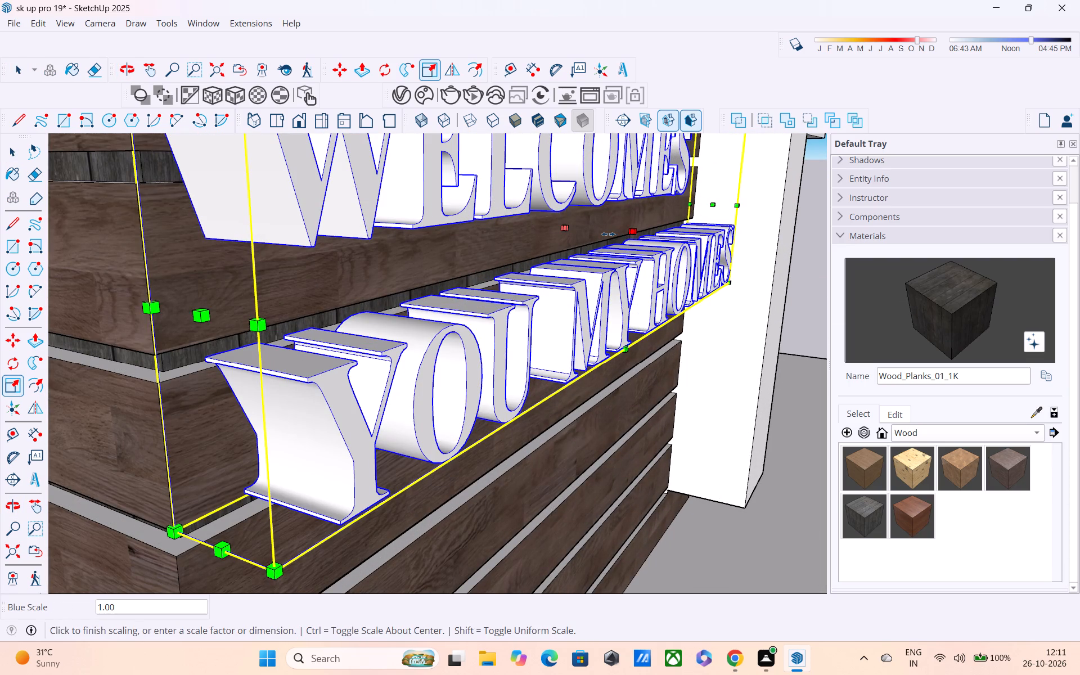
drag(632, 231, 619, 233)
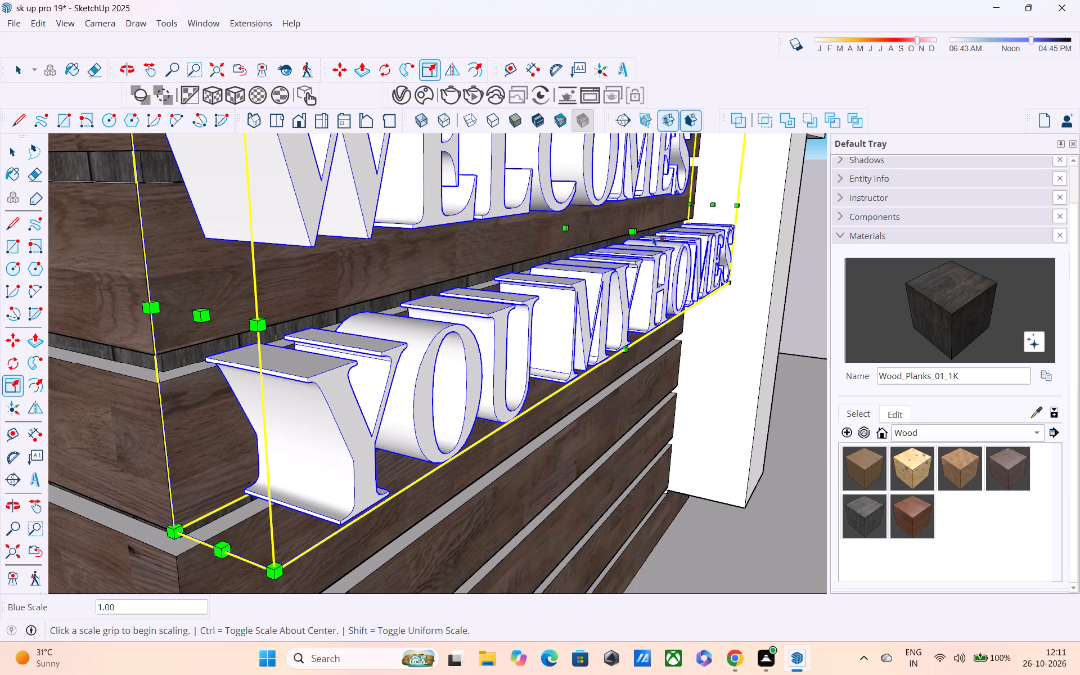
drag(633, 229, 604, 228)
drag(638, 232, 615, 231)
scroll(651, 228, down, 3)
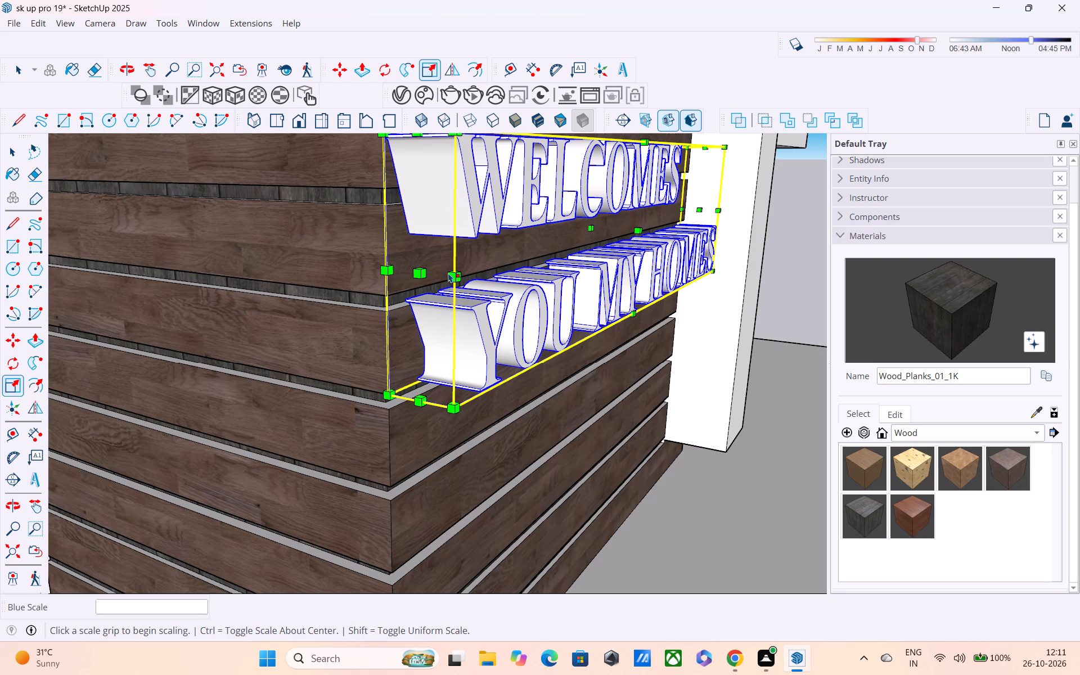
click(448, 273)
drag(461, 276, 443, 274)
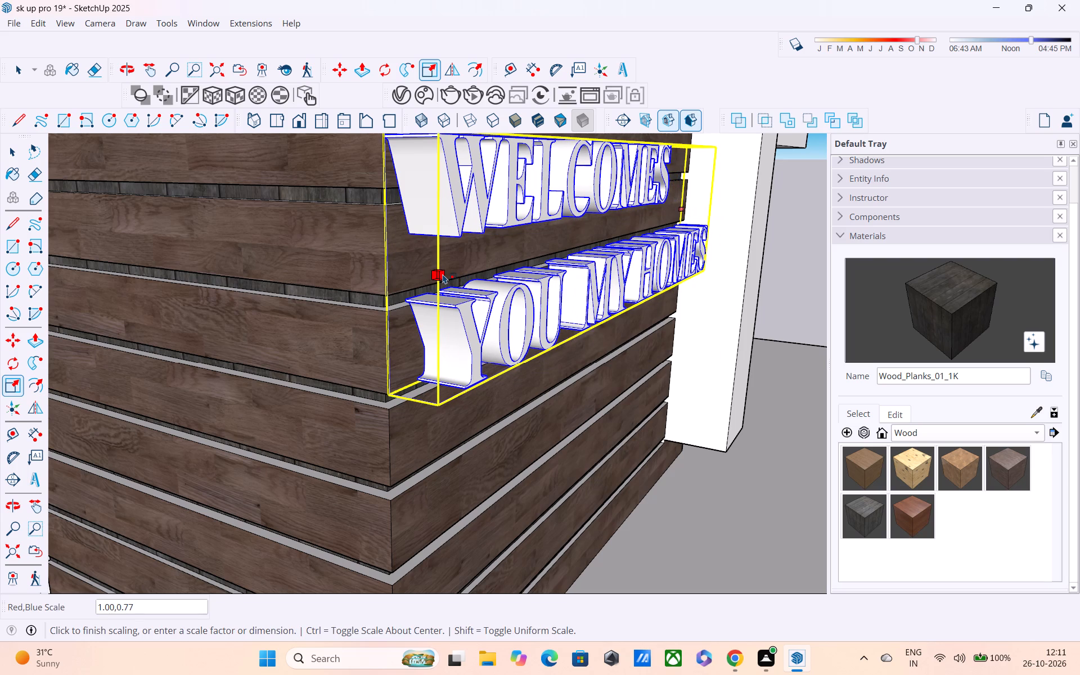
drag(443, 274, 437, 272)
Deselect the 3D text and examine its reduced depth and fit on the plank wall from the front and above.
middle_drag(583, 304, 475, 291)
scroll(460, 285, down, 5)
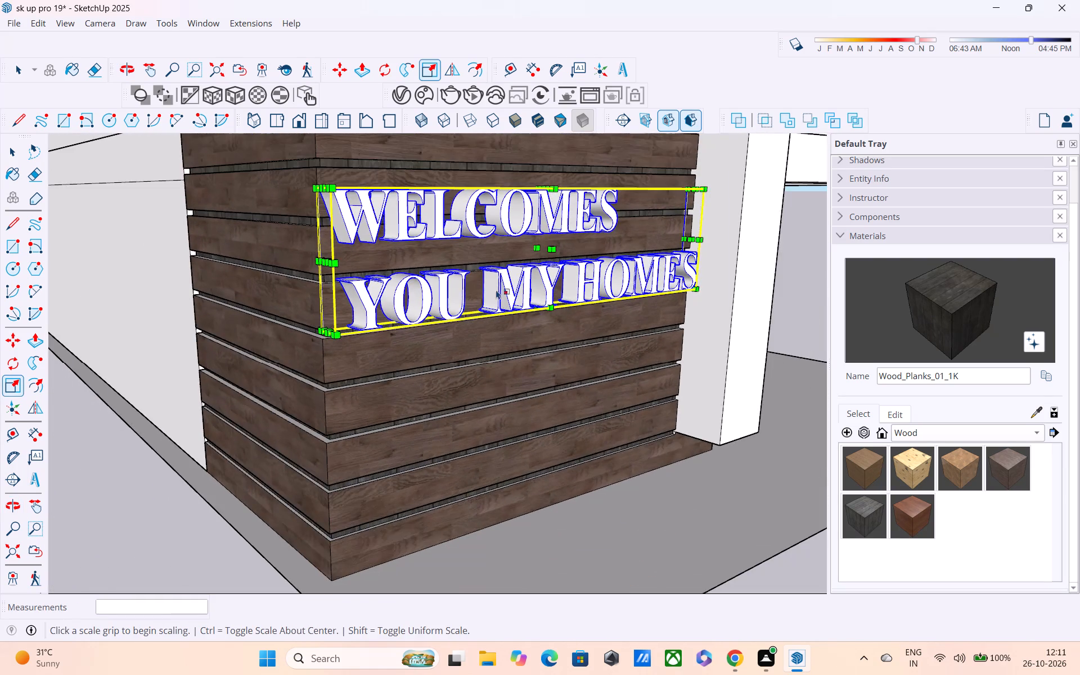
middle_drag(511, 288, 372, 264)
scroll(371, 262, down, 5)
scroll(422, 285, down, 3)
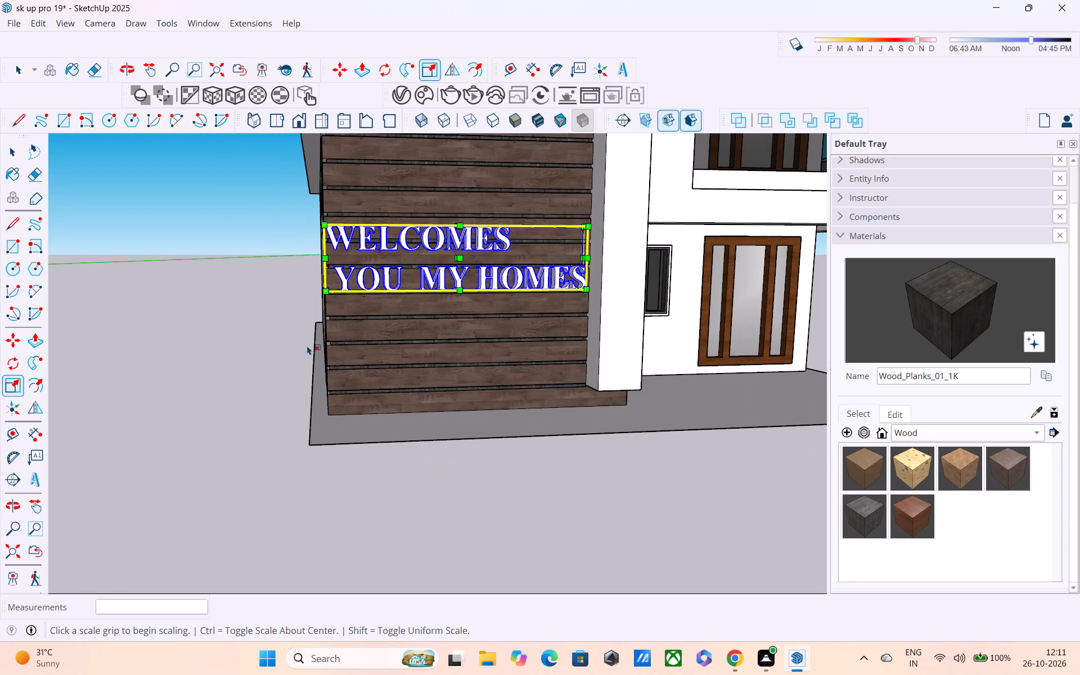
key(space)
click(266, 346)
middle_drag(354, 332, 224, 320)
scroll(214, 311, up, 1)
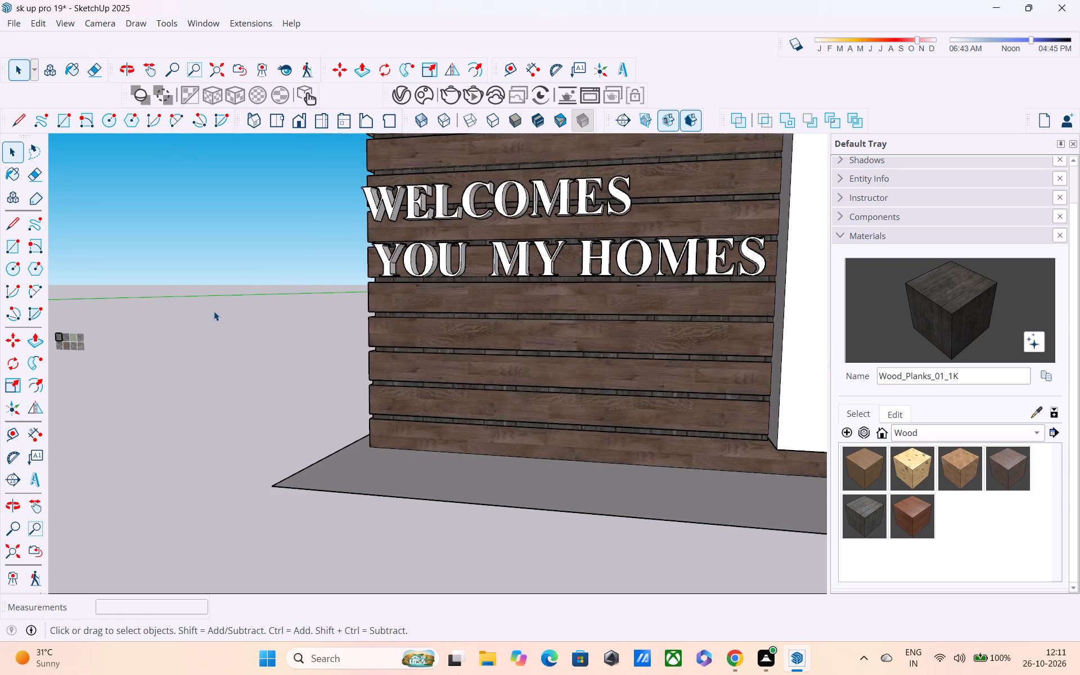
scroll(214, 310, down, 4)
middle_drag(327, 301, 403, 386)
scroll(296, 330, up, 4)
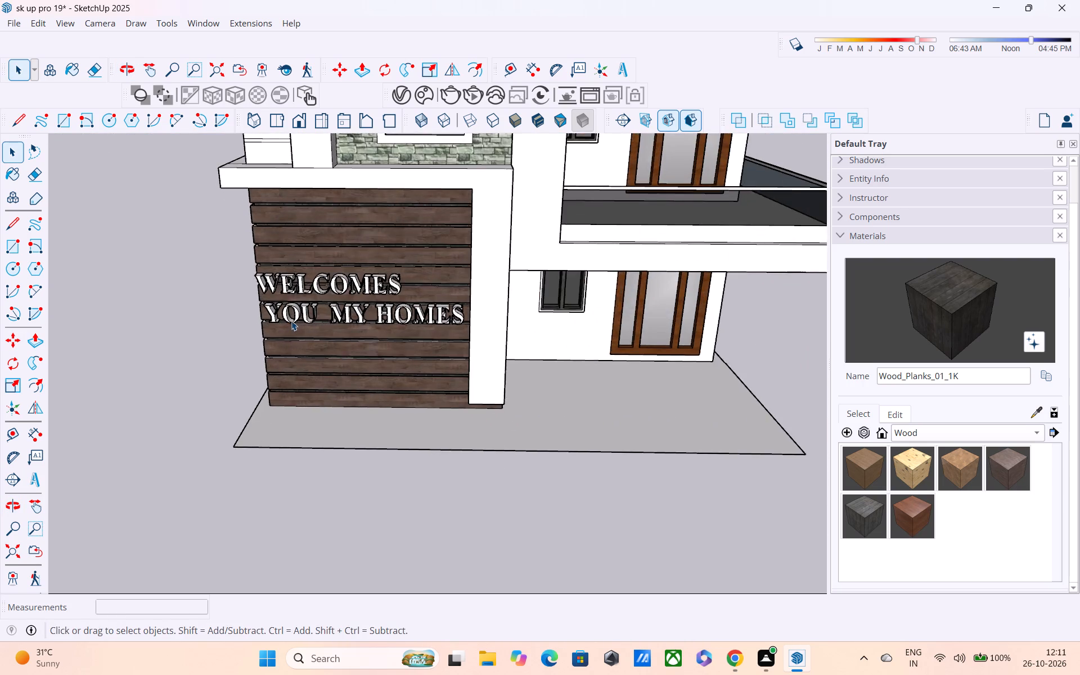
scroll(291, 321, up, 1)
middle_drag(292, 319, 290, 296)
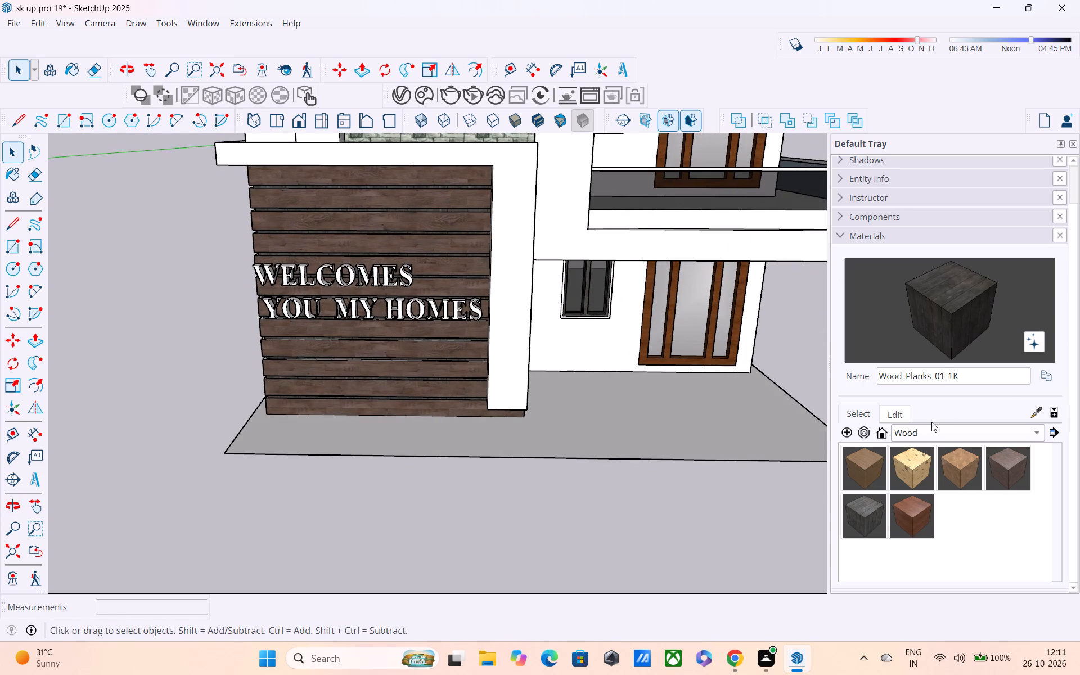
Paint the 3D text on the plank wall with M00_Soft_Cloud from the Solid Colors material collection.
click(931, 431)
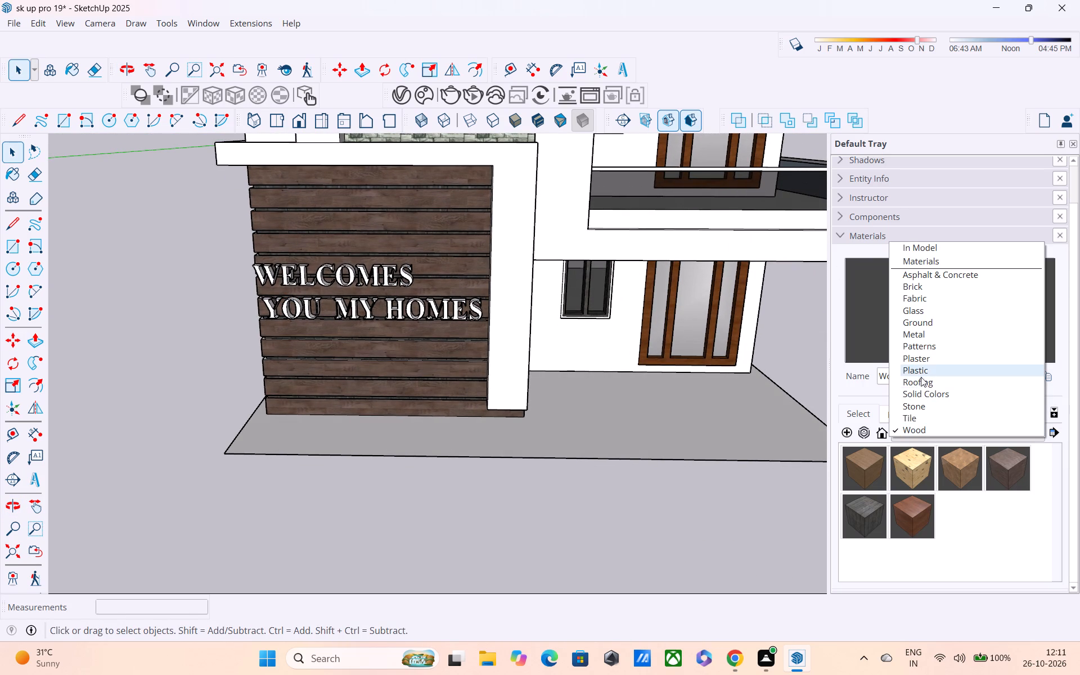
click(924, 399)
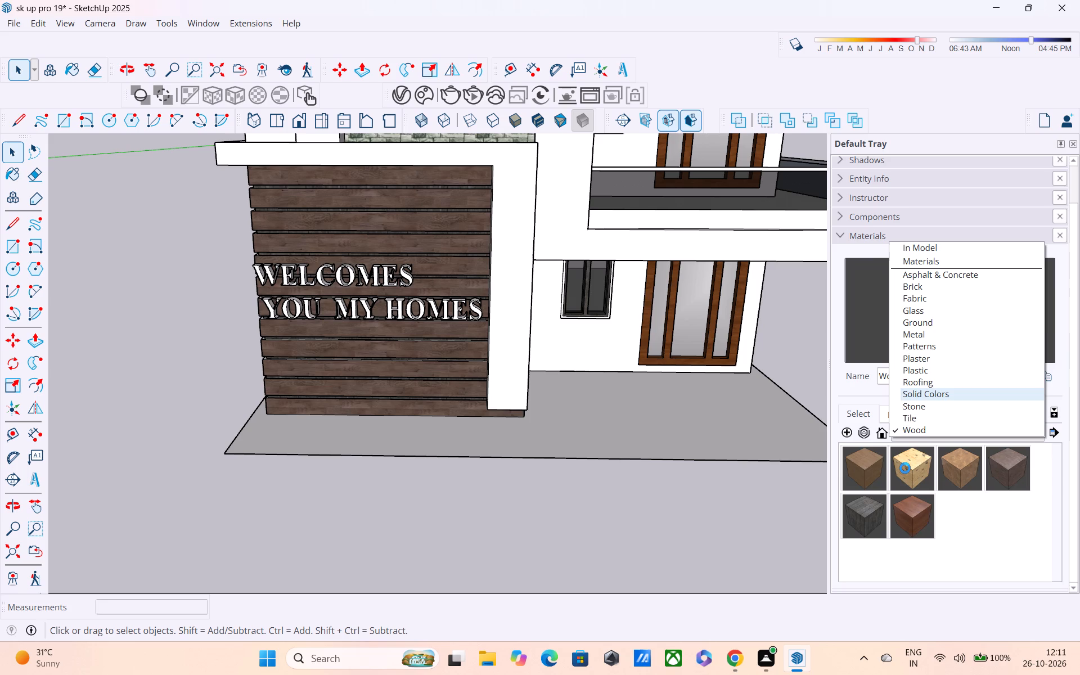
scroll(905, 468, down, 10)
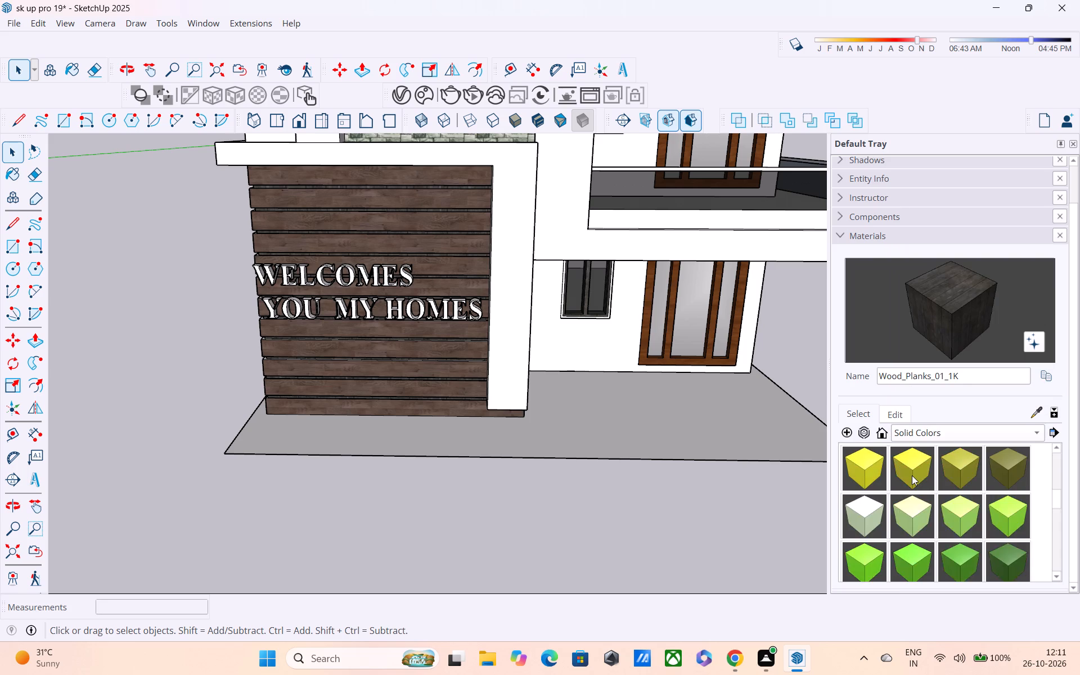
scroll(912, 475, down, 16)
scroll(916, 482, down, 5)
scroll(916, 482, up, 1)
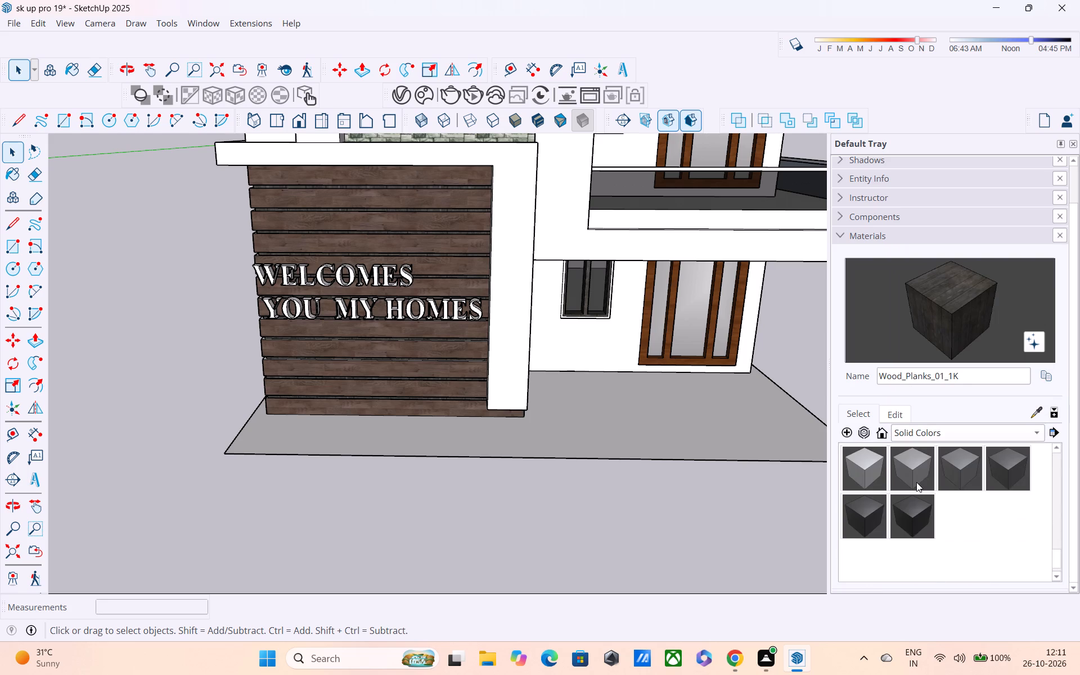
scroll(916, 482, up, 1)
click(854, 456)
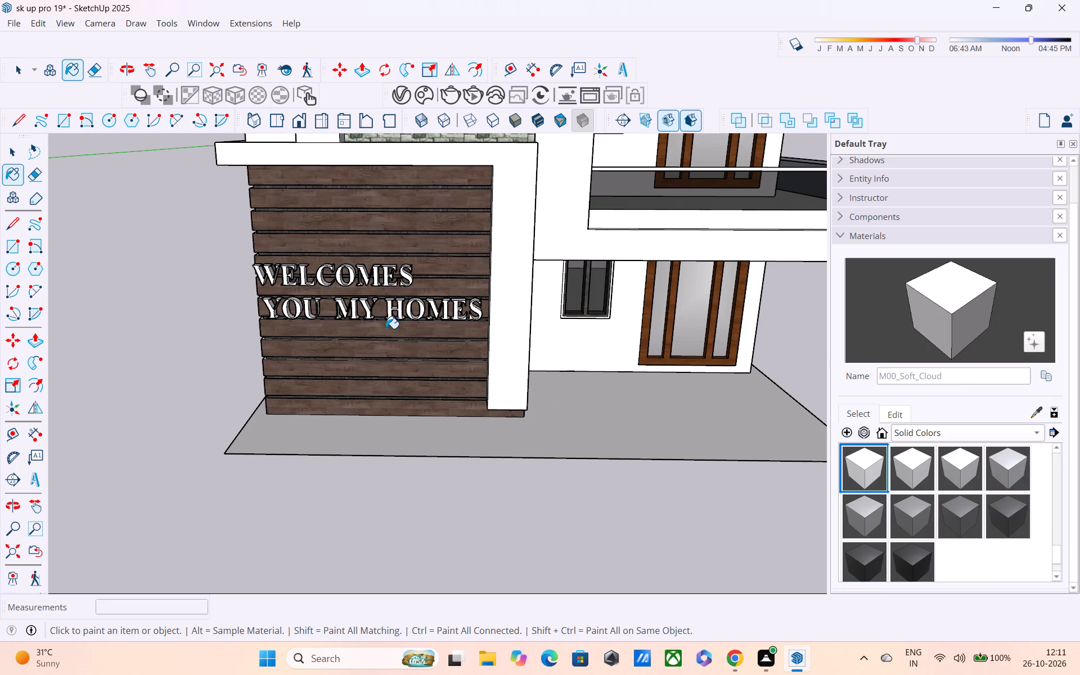
click(364, 307)
Select the whole 3D text, apply M00_Soft_Cloud to it again, and deselect it.
middle_drag(410, 322, 676, 260)
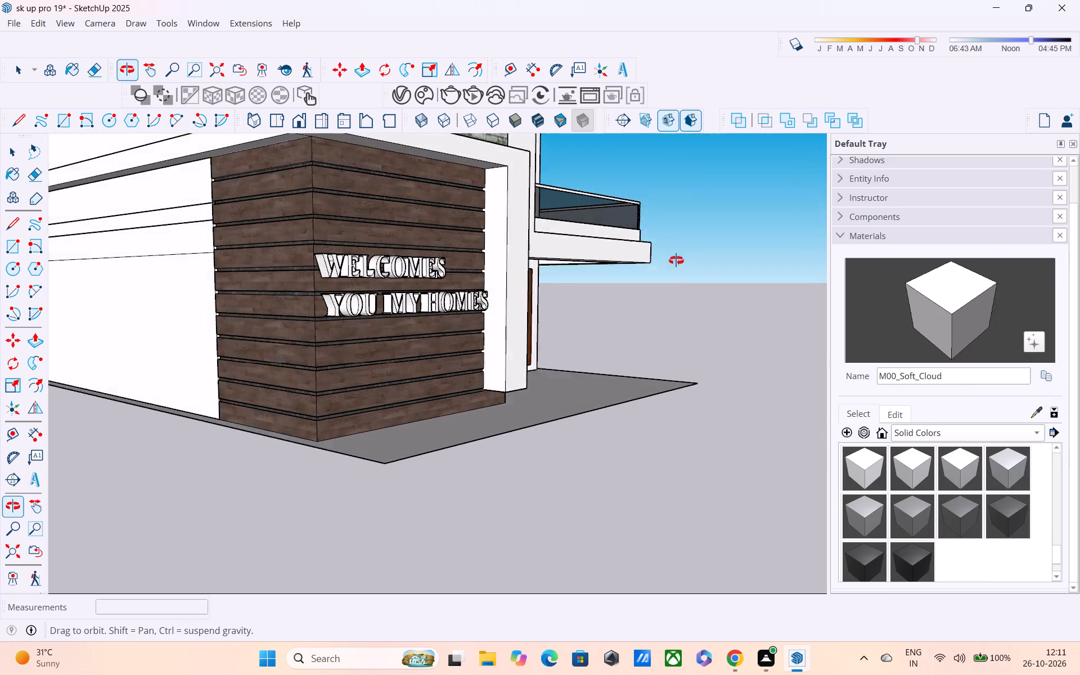
middle_drag(676, 260, 694, 253)
key(space)
click(355, 300)
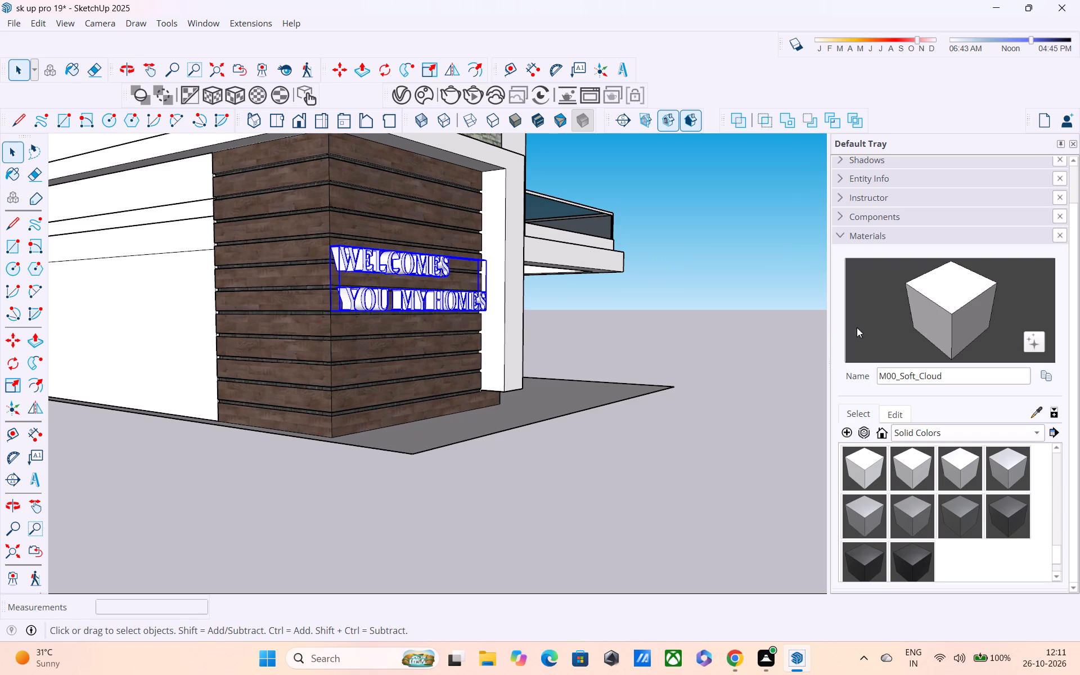
click(938, 306)
scroll(389, 298, up, 3)
scroll(341, 299, up, 3)
click(334, 299)
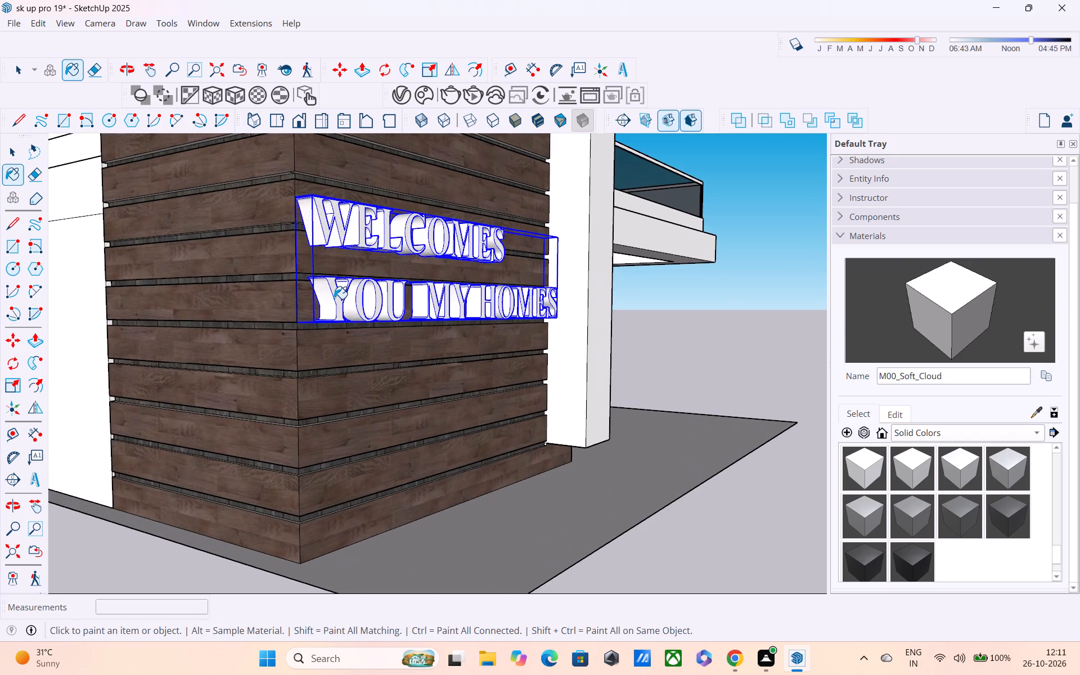
double_click(337, 294)
scroll(878, 457, up, 1)
click(867, 524)
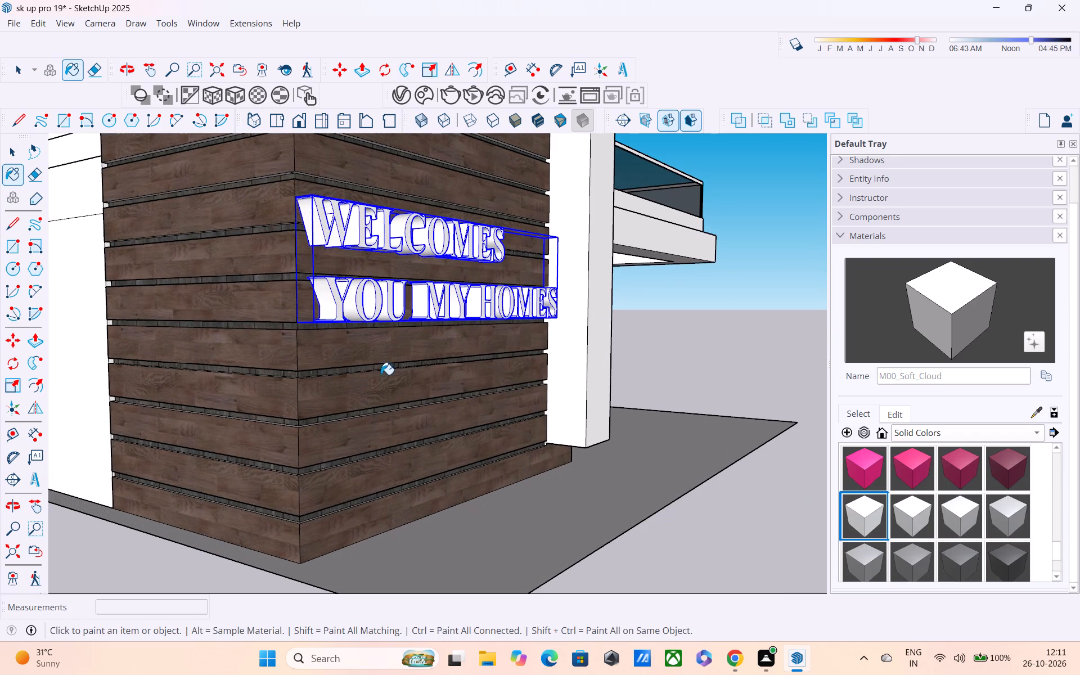
click(324, 289)
key(space)
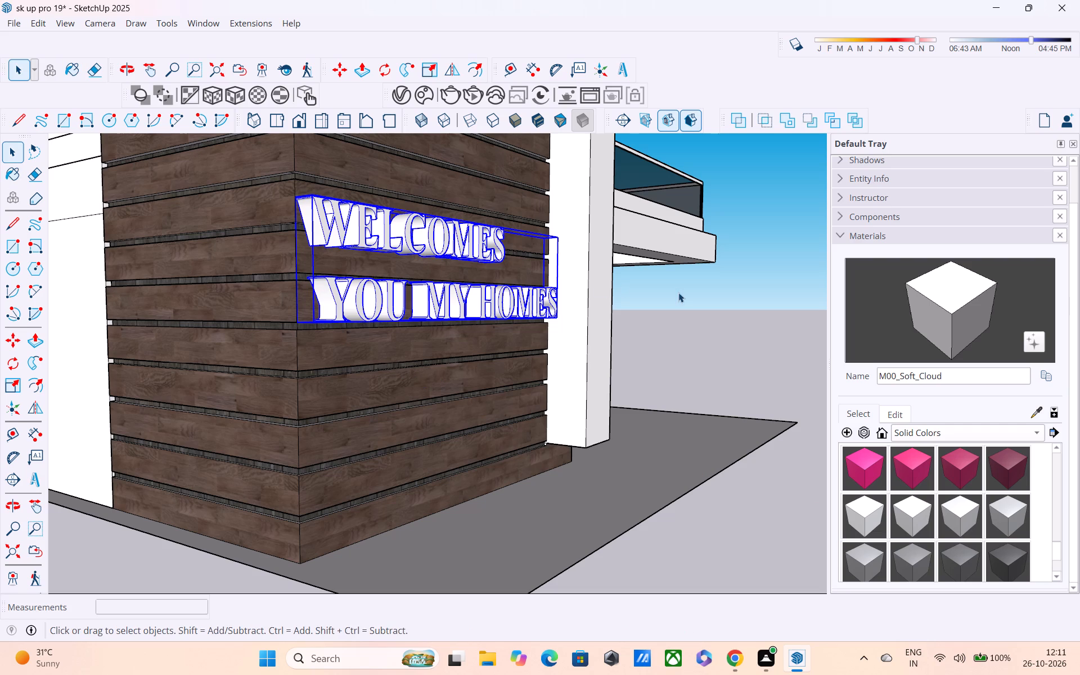
click(678, 292)
Examine the painted 3D text on the plank wall up close, from the front and from the wall's corner.
middle_drag(404, 321, 252, 305)
scroll(258, 292, up, 7)
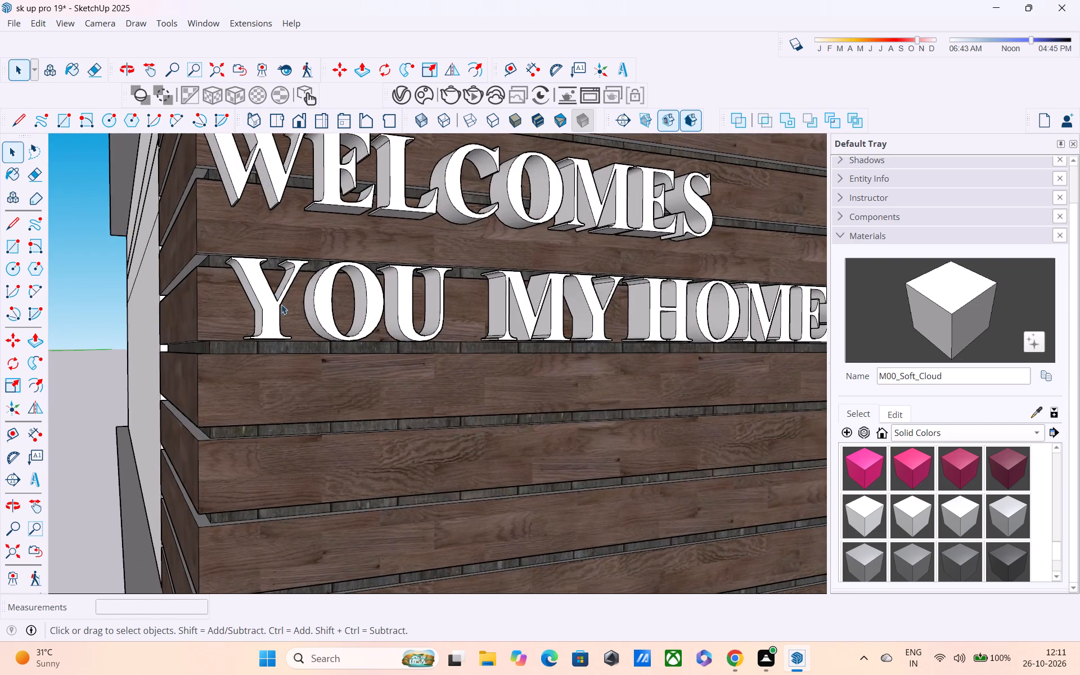
middle_drag(273, 323, 162, 416)
scroll(195, 395, down, 5)
scroll(352, 361, up, 2)
scroll(352, 361, down, 4)
scroll(382, 372, up, 1)
middle_drag(379, 367, 367, 343)
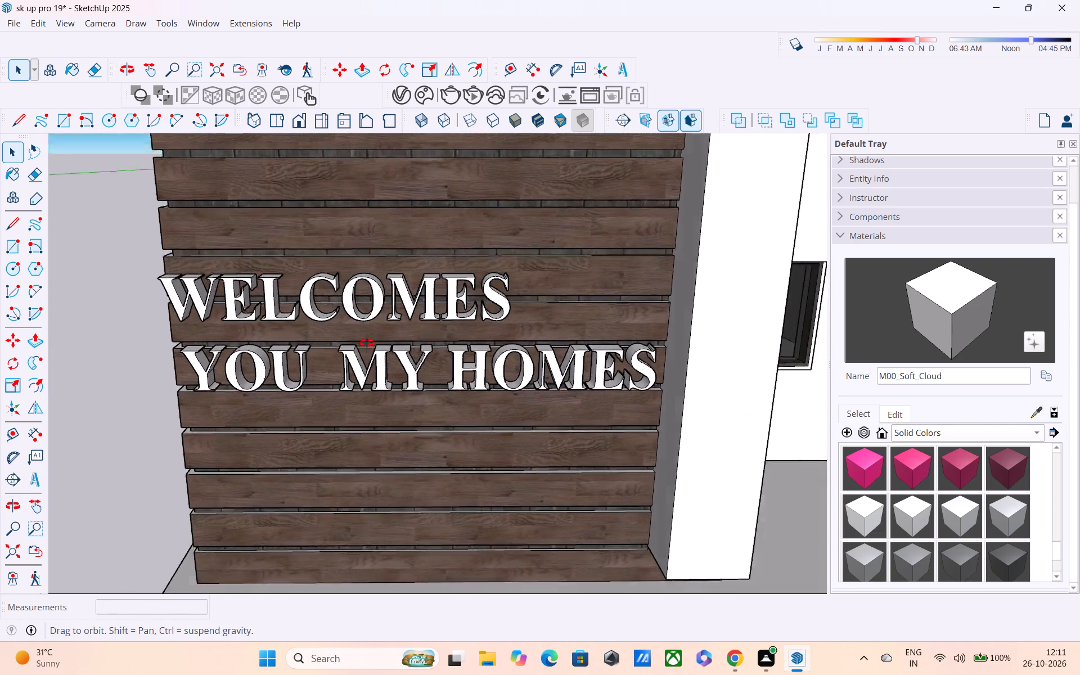
middle_drag(367, 343, 371, 268)
scroll(372, 268, down, 4)
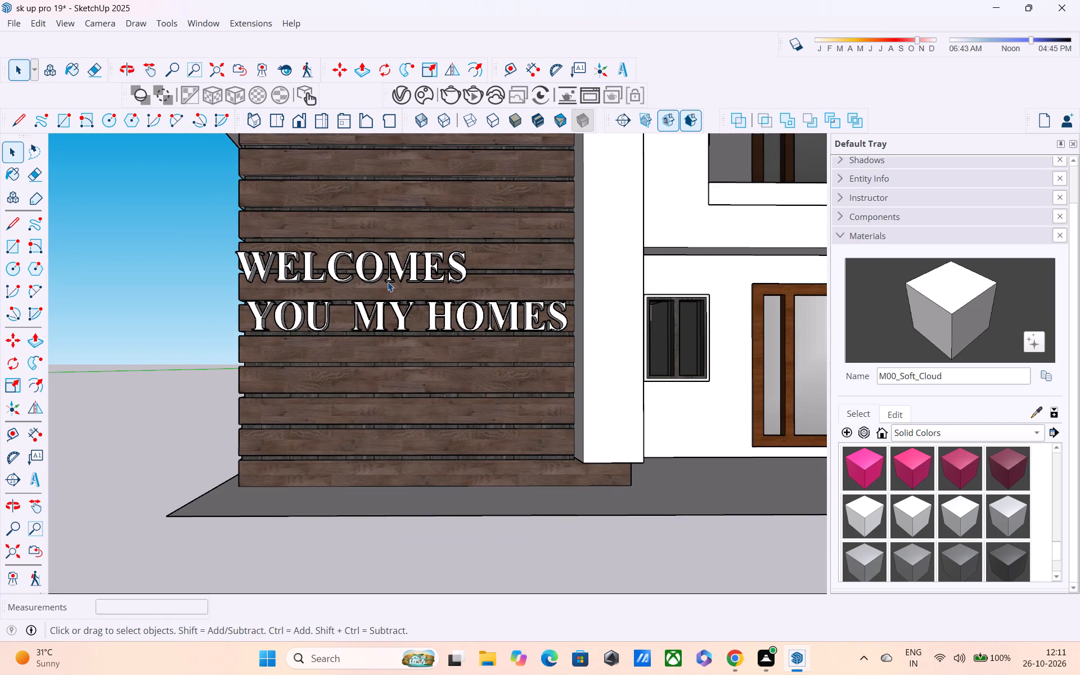
scroll(400, 290, down, 3)
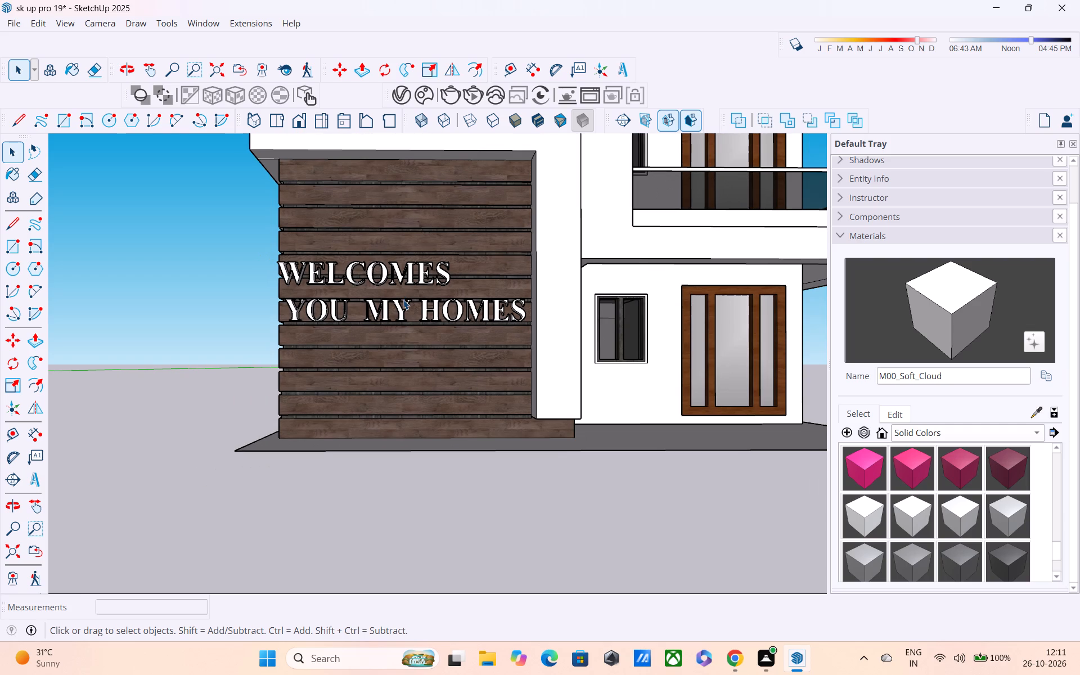
scroll(403, 300, down, 3)
middle_drag(395, 312, 552, 366)
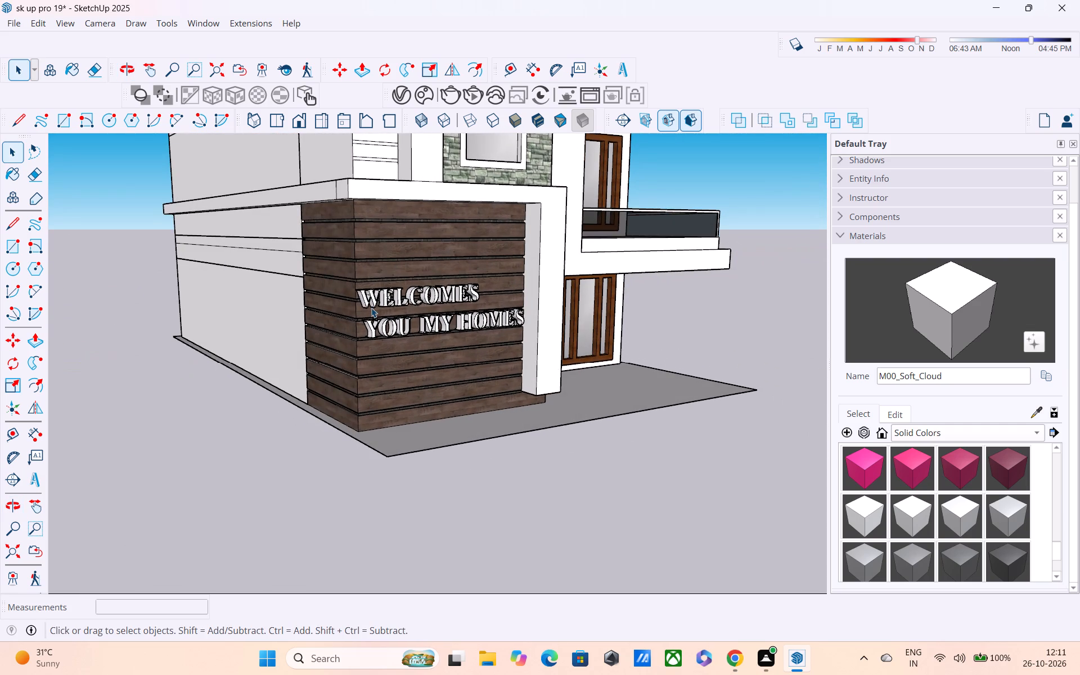
Scale the 3D text on the plank wall along the red axis to about 0.77, narrowing it from the wall-corner end.
click(375, 298)
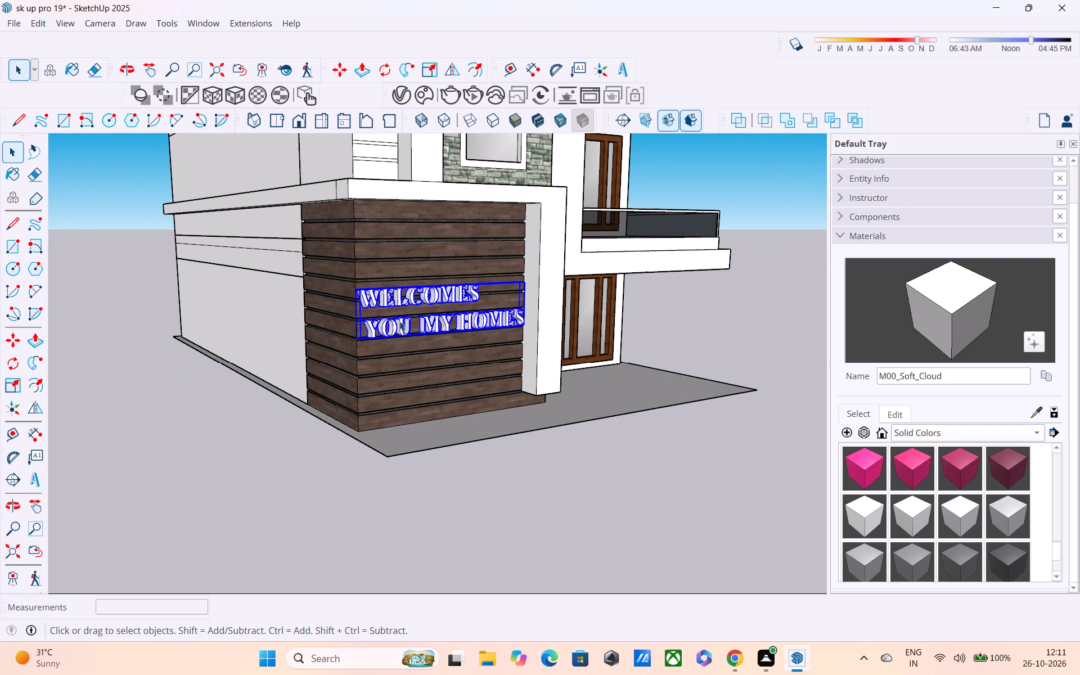
key(s)
scroll(391, 319, up, 1)
middle_drag(391, 319, 735, 273)
scroll(456, 290, up, 3)
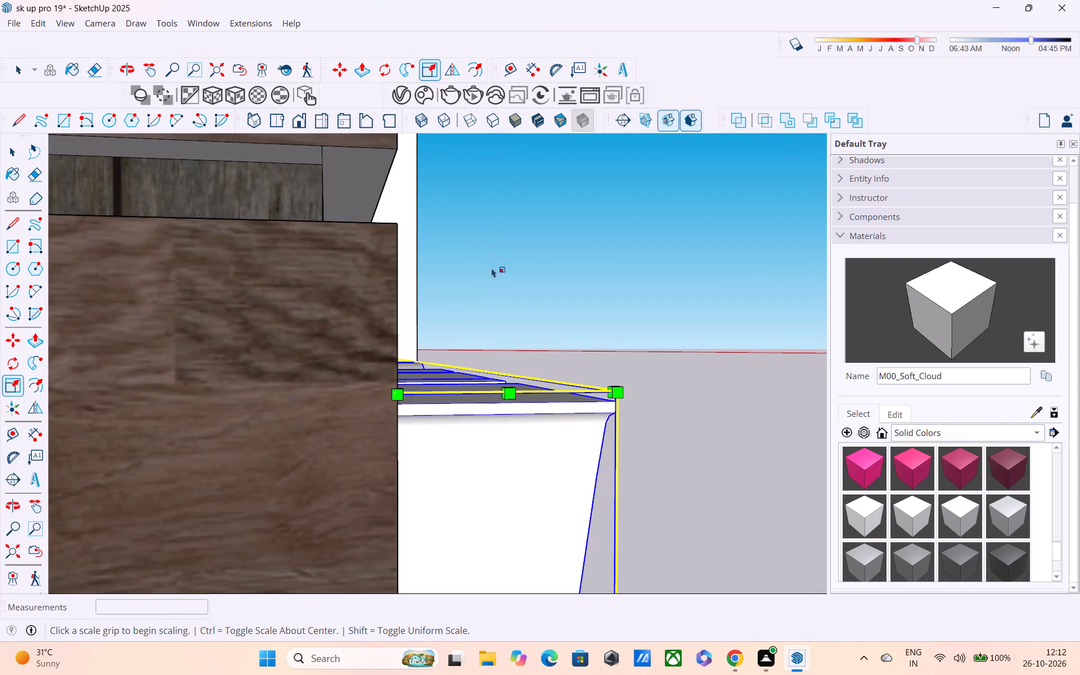
scroll(492, 290, down, 4)
shift+middle_drag(502, 318, 454, 255)
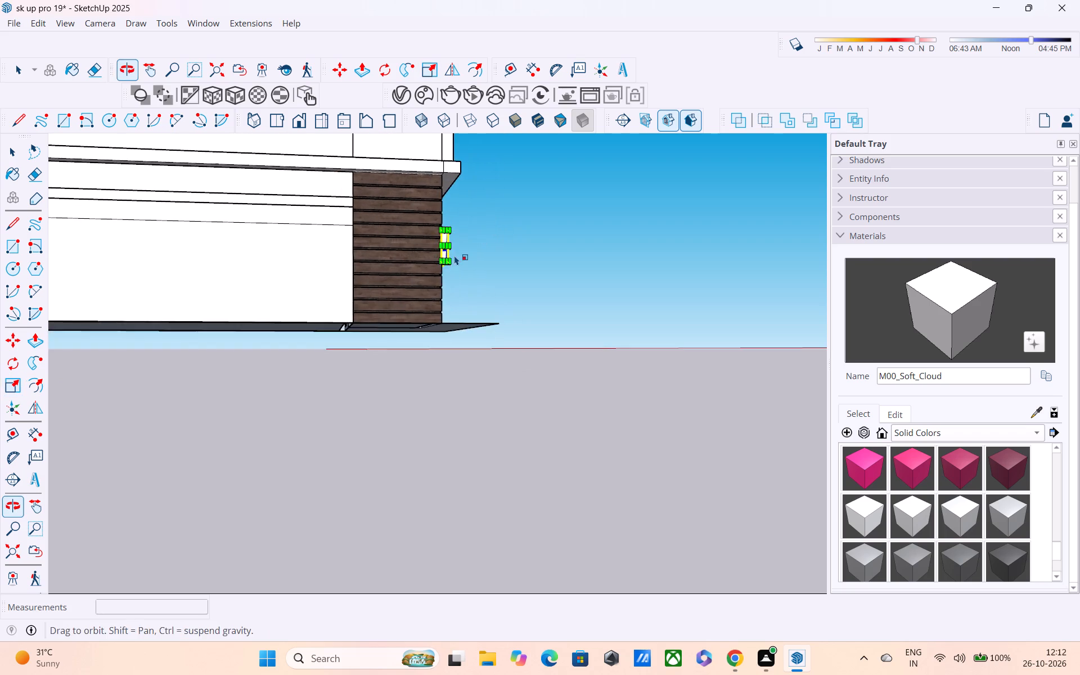
scroll(442, 245, up, 13)
scroll(442, 261, down, 3)
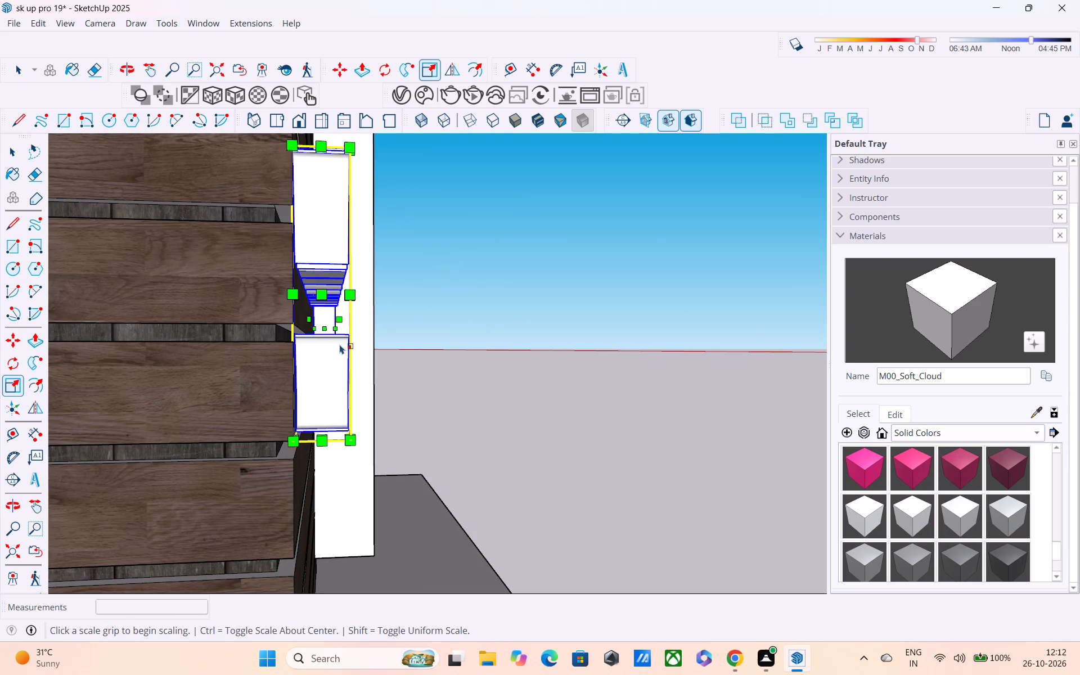
click(319, 294)
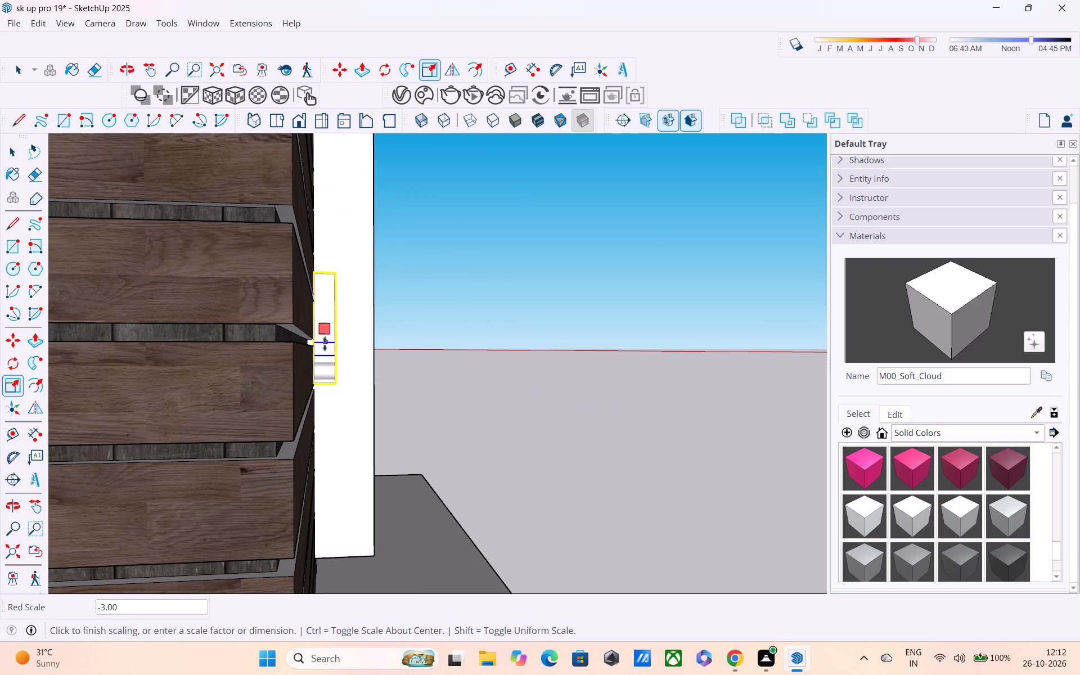
middle_drag(317, 346, 142, 401)
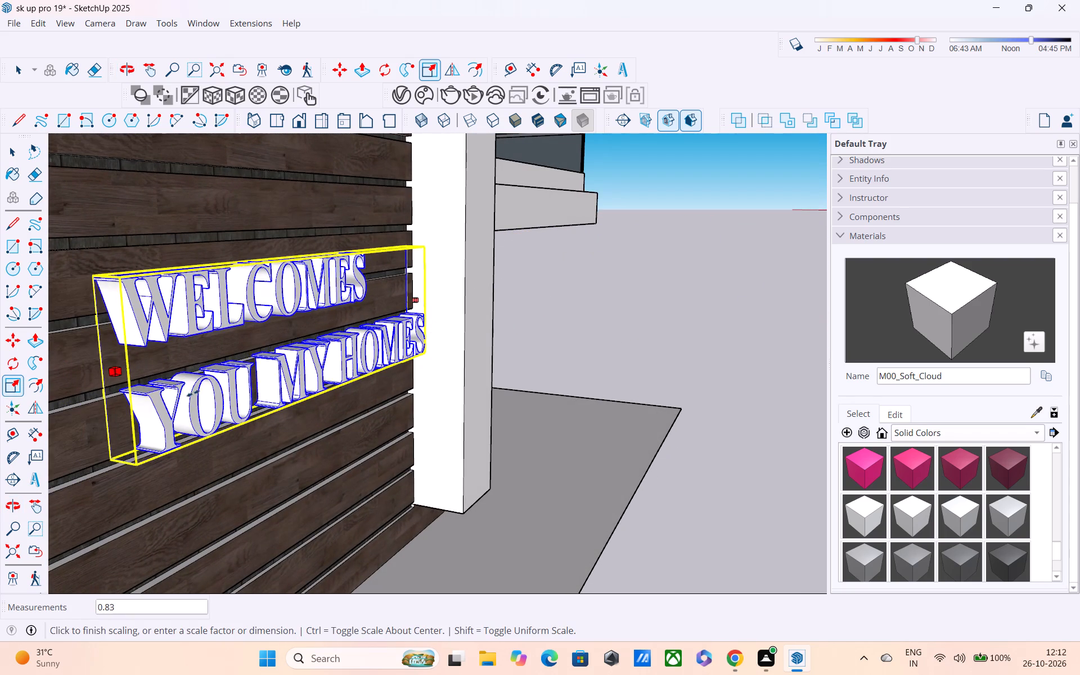
shift+middle_drag(192, 393, 370, 281)
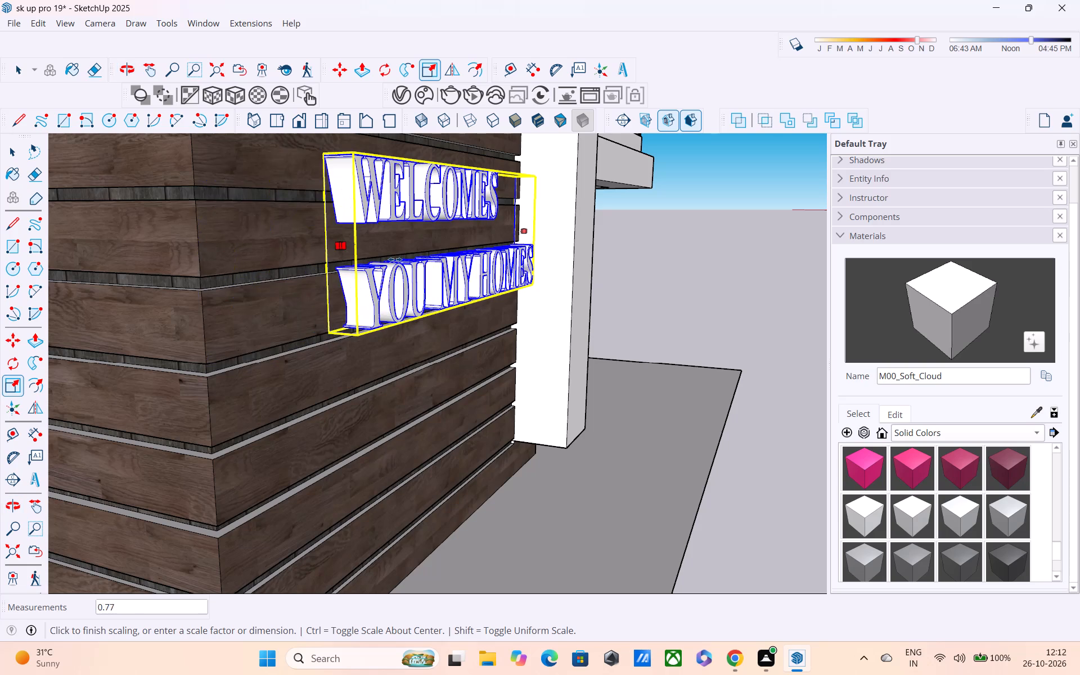
click(395, 259)
middle_drag(407, 262, 134, 322)
scroll(467, 189, down, 2)
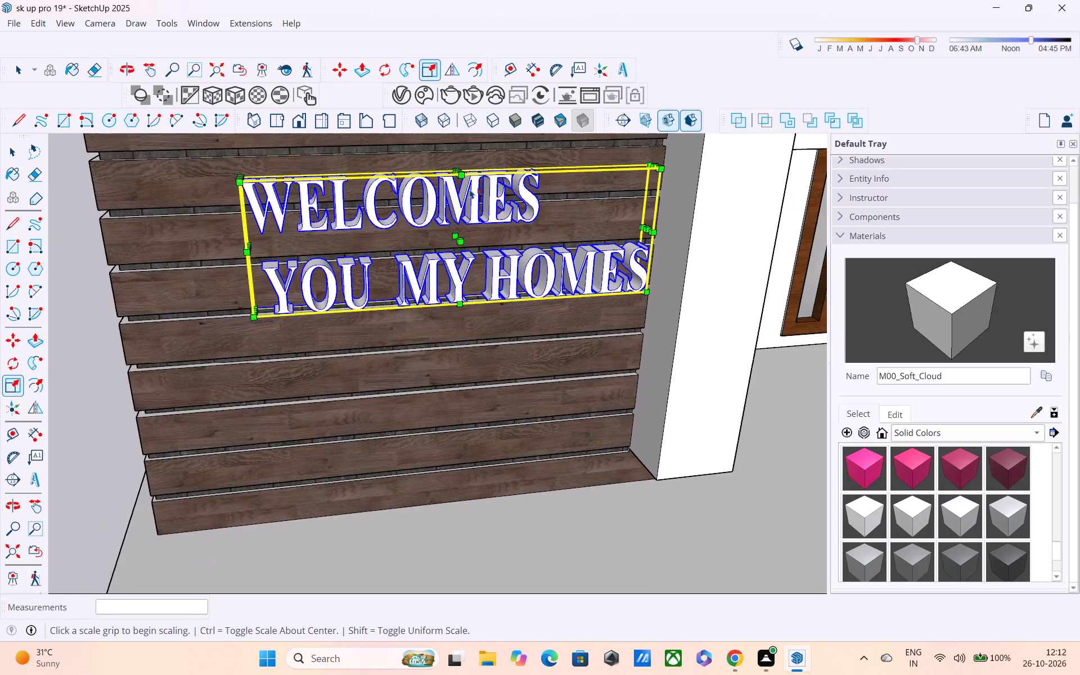
Scale the 3D text along the red axis to 0.85 from its end nearest the white pillar.
scroll(634, 224, up, 3)
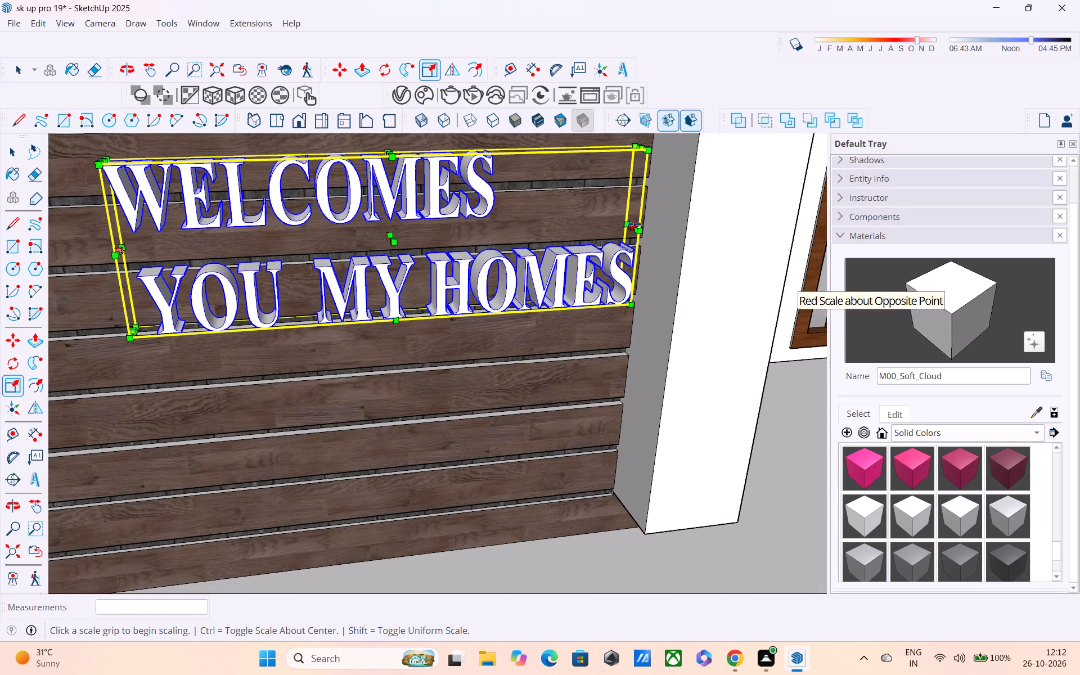
click(634, 224)
click(577, 242)
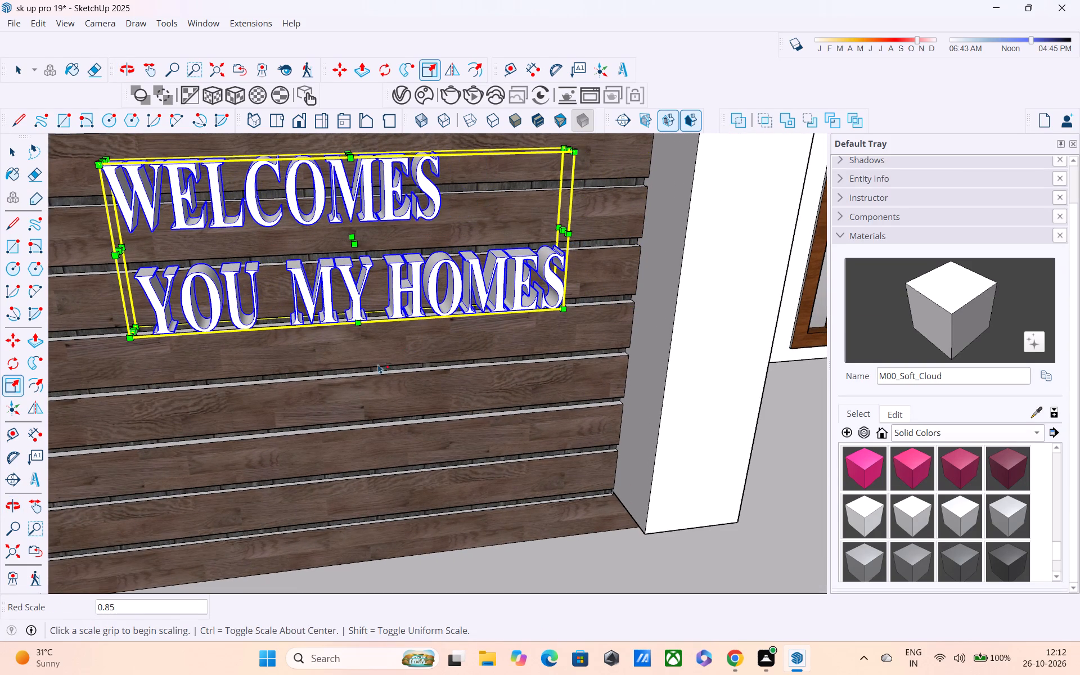
Reduce the 3D text's height along the green axis from its bottom edge, and deselect it.
middle_drag(368, 347, 381, 199)
middle_drag(384, 200, 438, 273)
scroll(426, 285, up, 2)
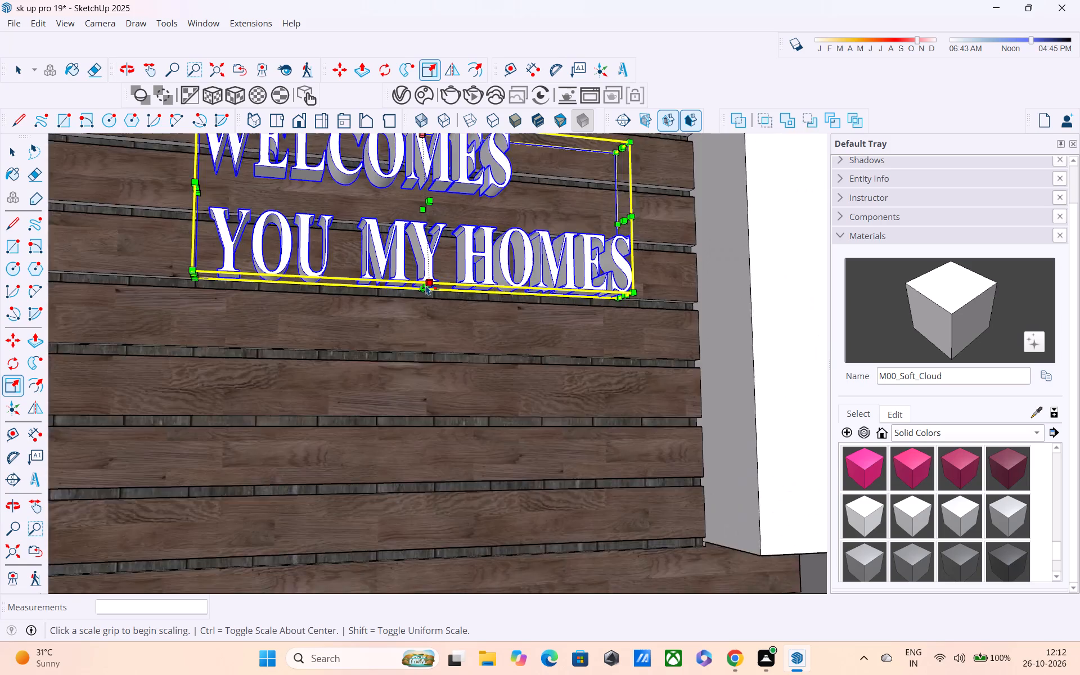
scroll(426, 285, up, 2)
click(422, 290)
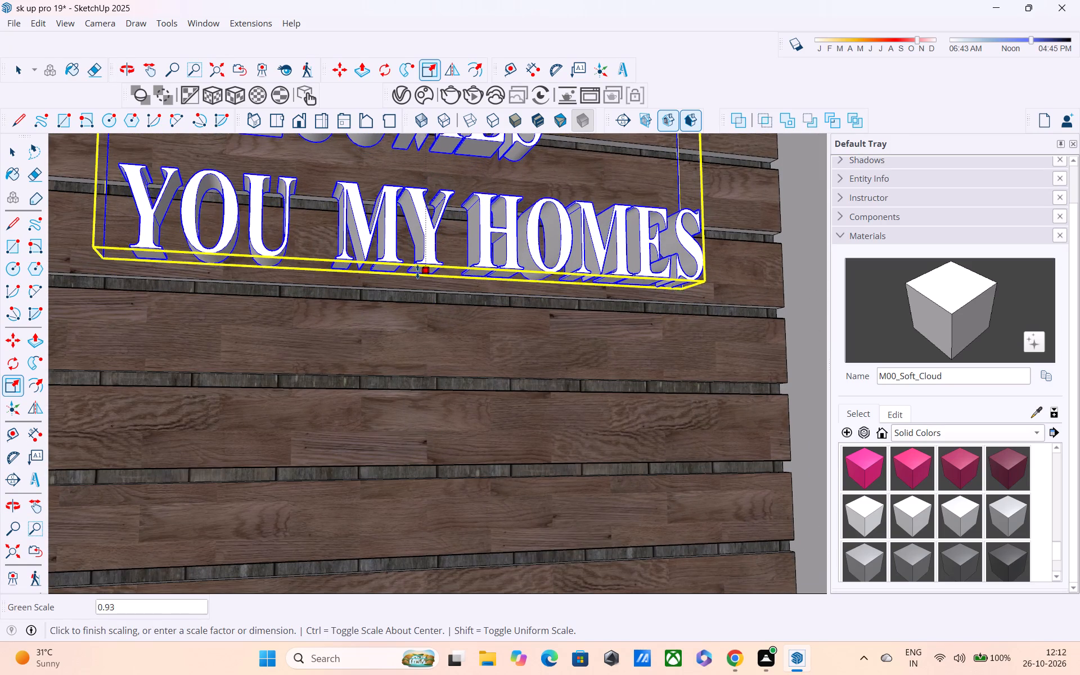
click(412, 252)
middle_drag(431, 265, 348, 383)
scroll(430, 336, down, 1)
scroll(337, 353, down, 6)
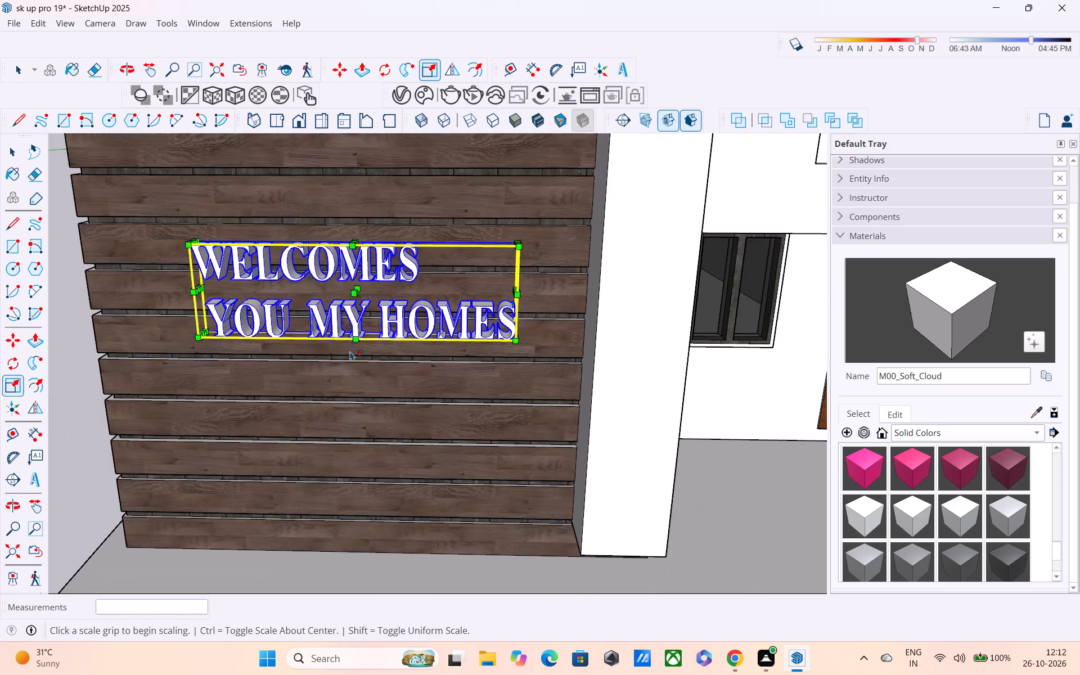
key(space)
scroll(238, 421, down, 5)
click(94, 353)
Examine the resized 3D text's proportions and placement on the plank wall, up close and with the whole facade.
middle_drag(238, 357, 327, 251)
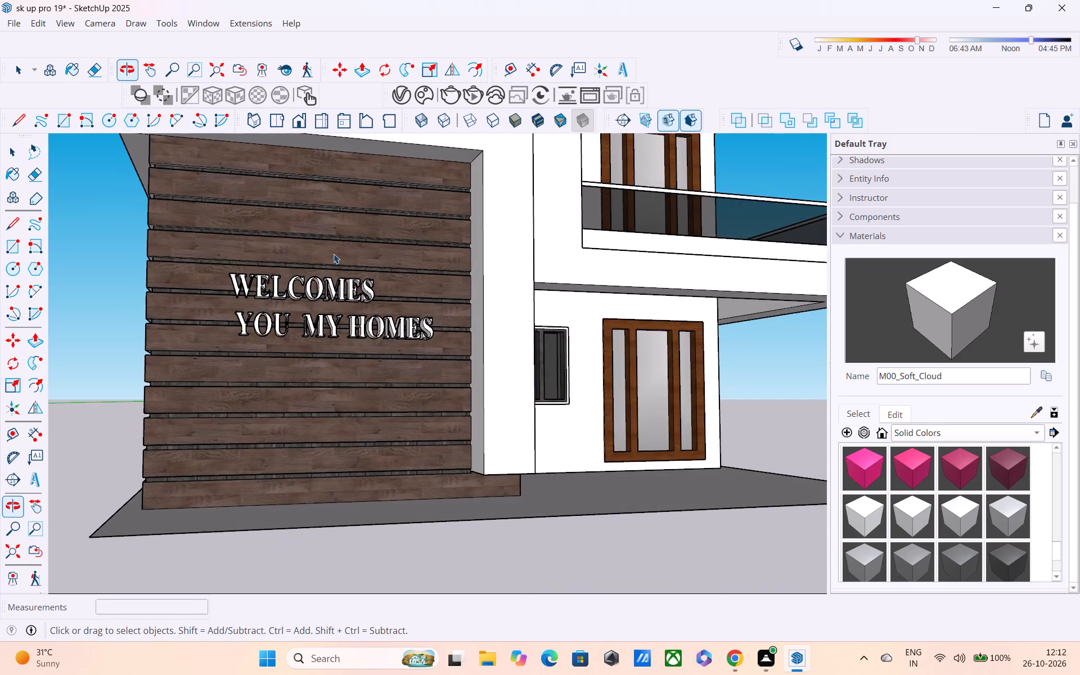
scroll(338, 255, down, 4)
middle_drag(380, 292, 310, 384)
scroll(370, 316, up, 9)
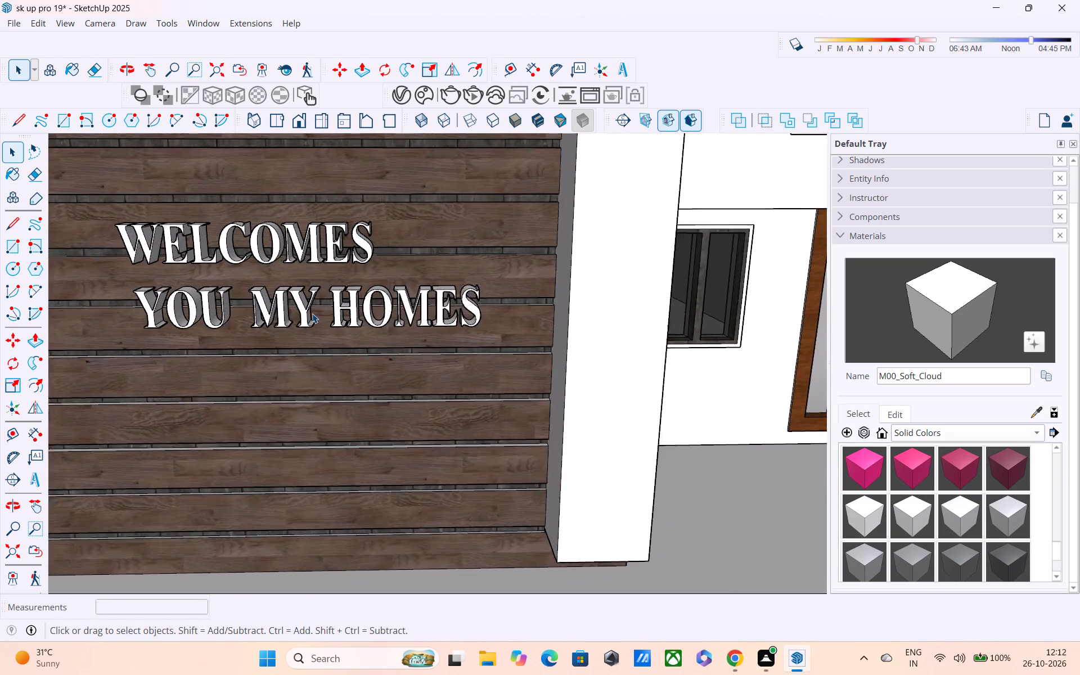
scroll(312, 313, up, 2)
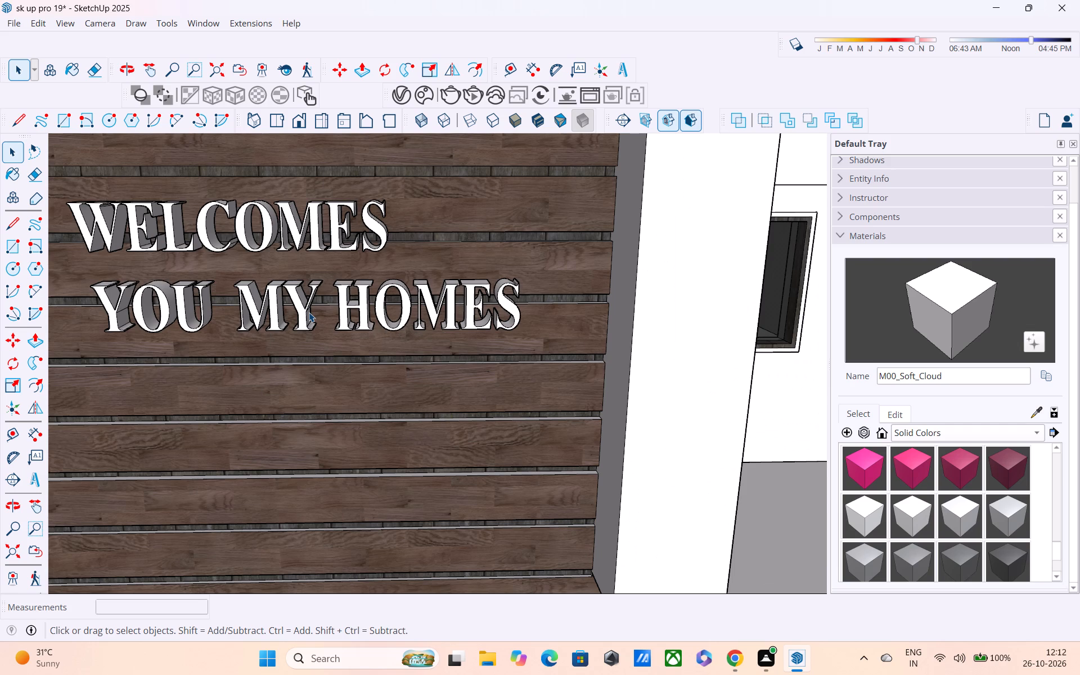
scroll(309, 312, down, 10)
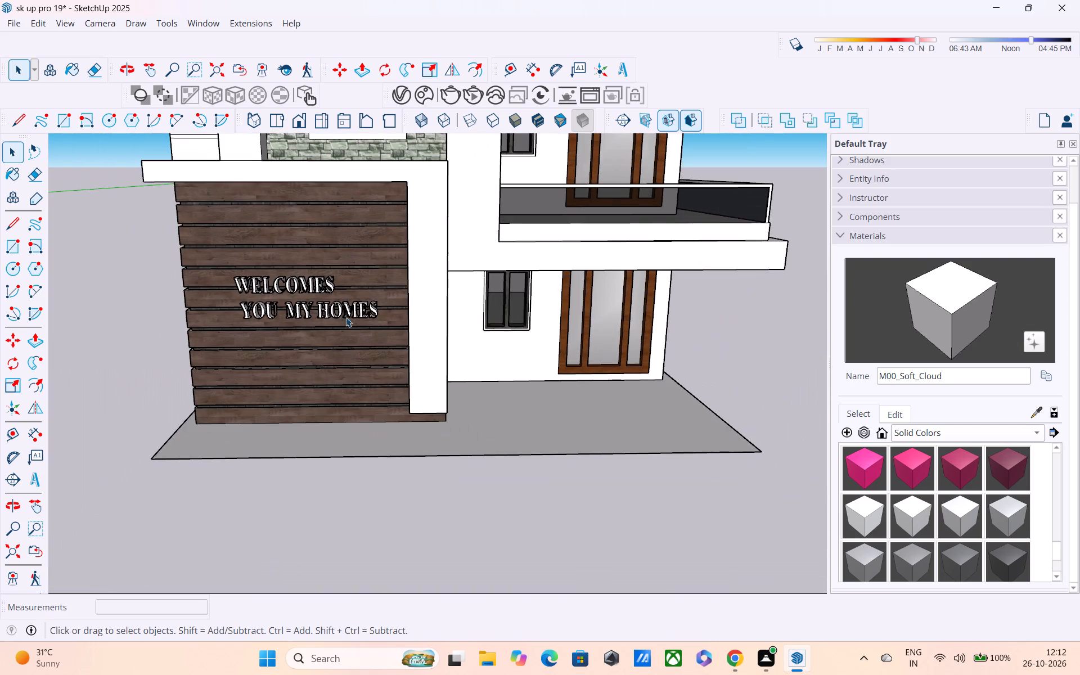
middle_drag(346, 315, 328, 296)
scroll(360, 295, down, 2)
scroll(409, 299, down, 1)
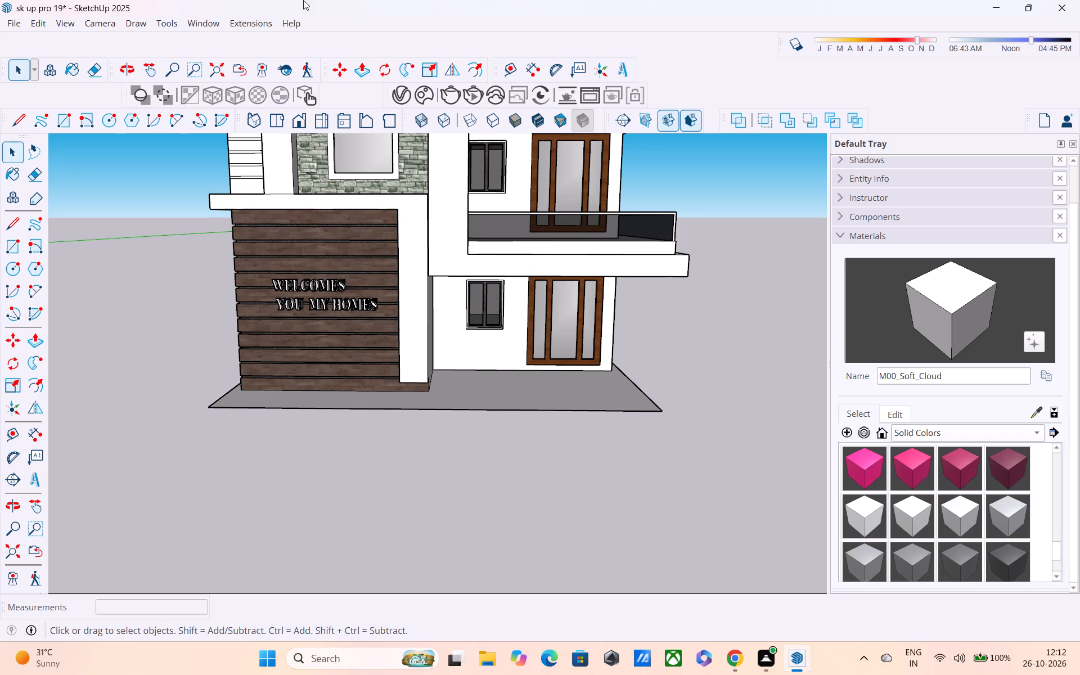
Sample the grey-brown brick material Image3 from the last swatch in the lower row of stone samples beside the house.
scroll(281, 341, down, 4)
scroll(189, 309, down, 2)
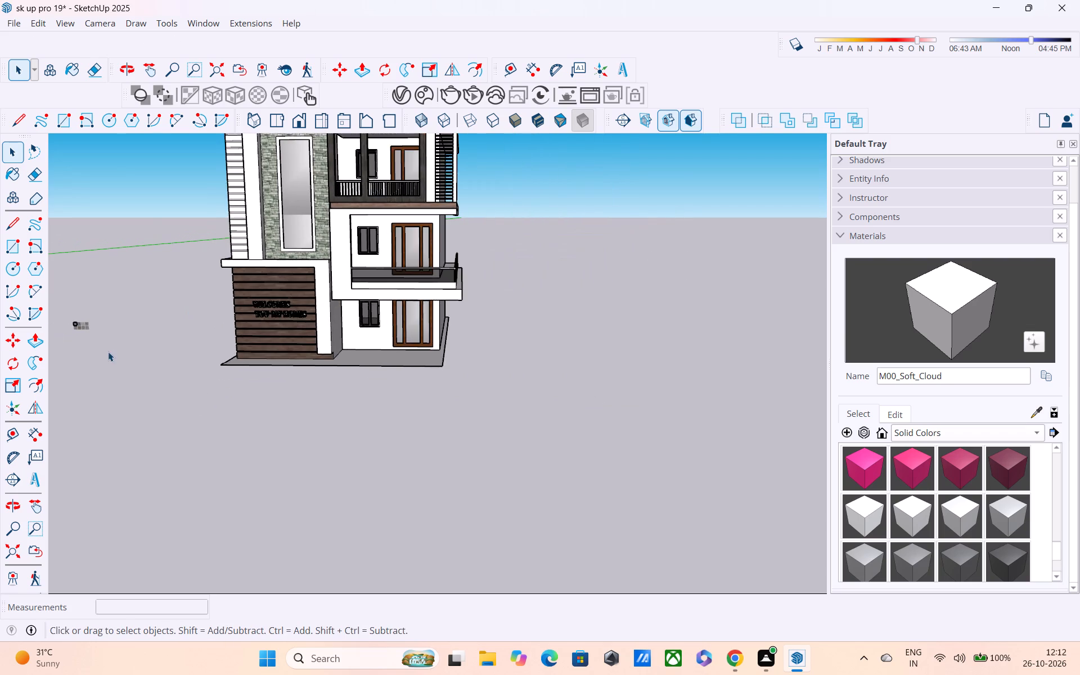
scroll(76, 341, up, 4)
scroll(78, 314, up, 20)
scroll(78, 314, up, 2)
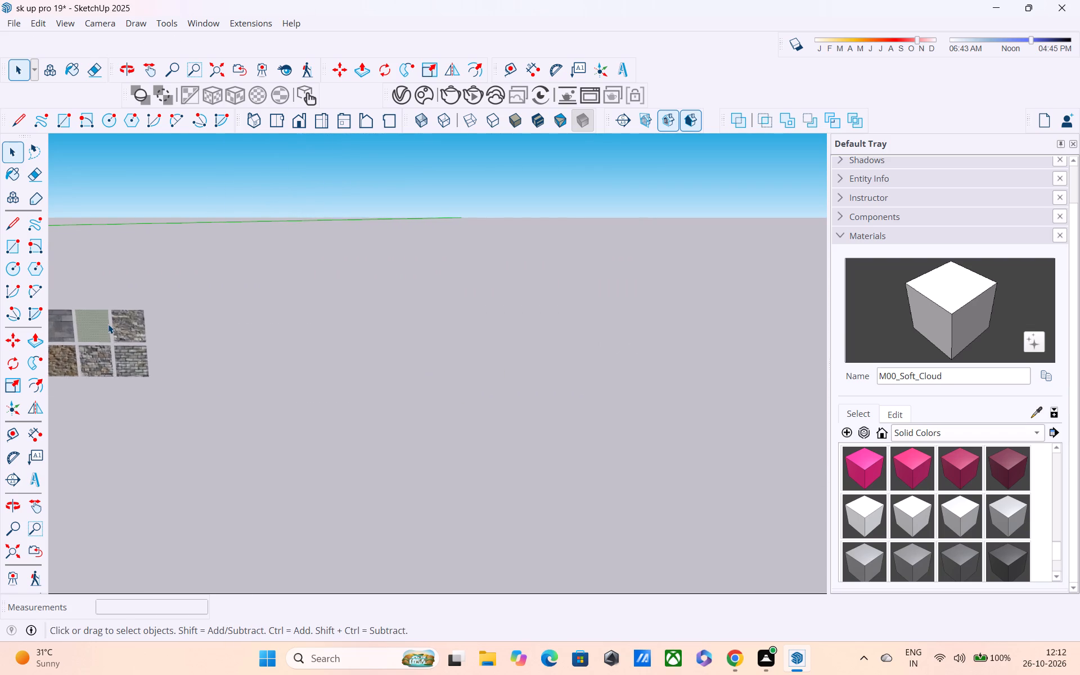
scroll(108, 324, up, 1)
shift+middle_drag(107, 323, 349, 303)
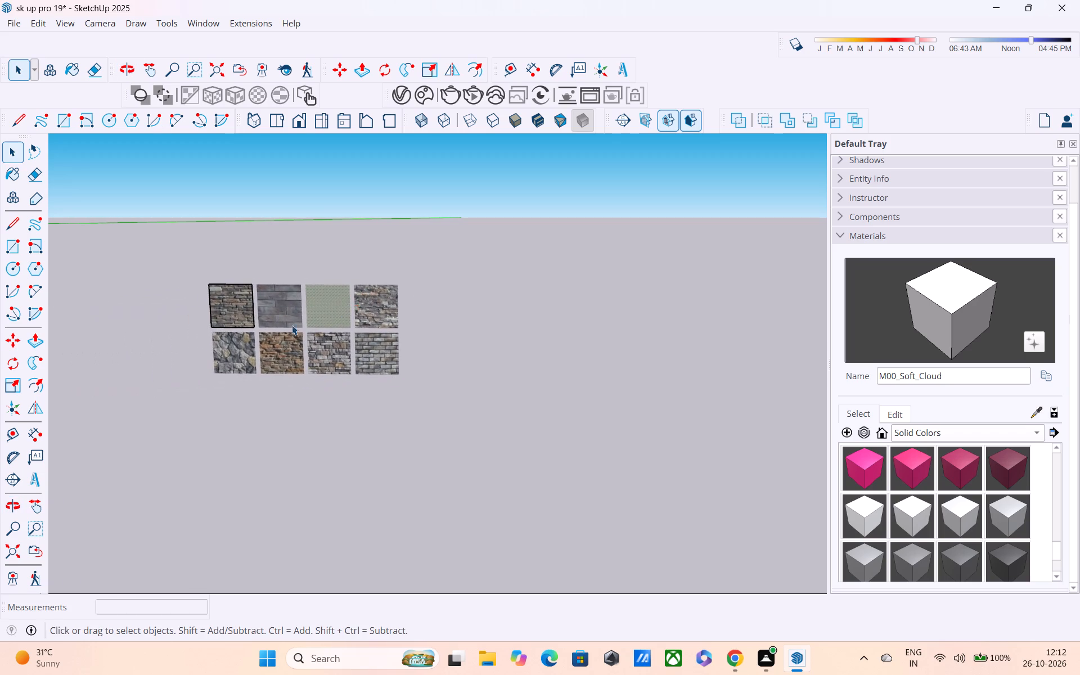
scroll(269, 327, up, 4)
scroll(329, 285, up, 2)
scroll(286, 301, down, 3)
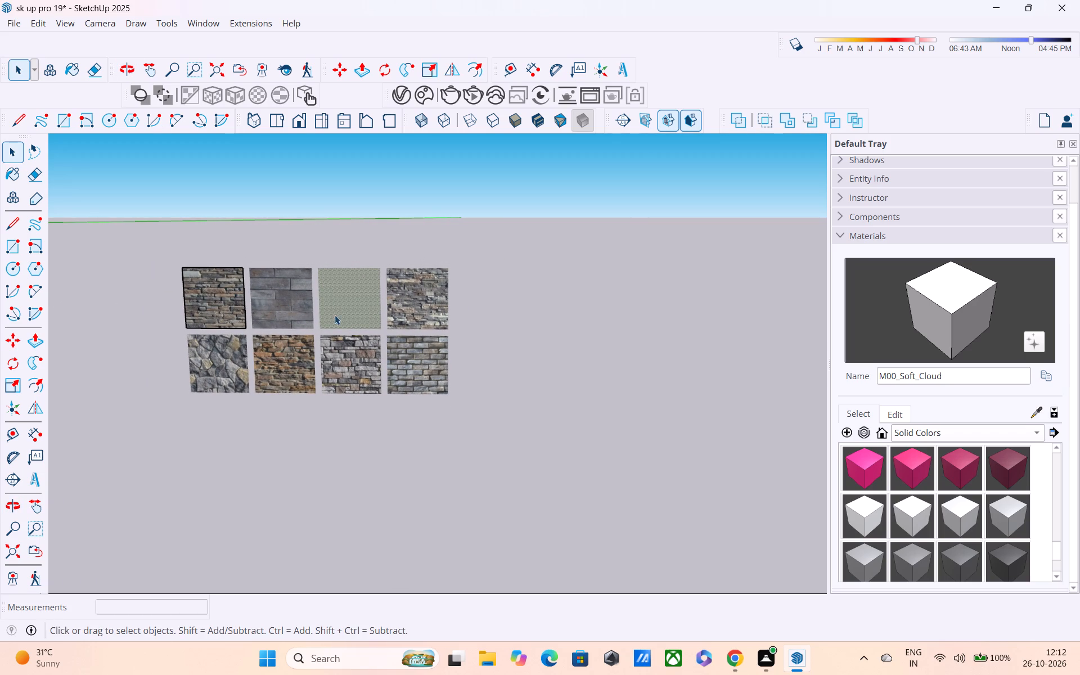
click(429, 358)
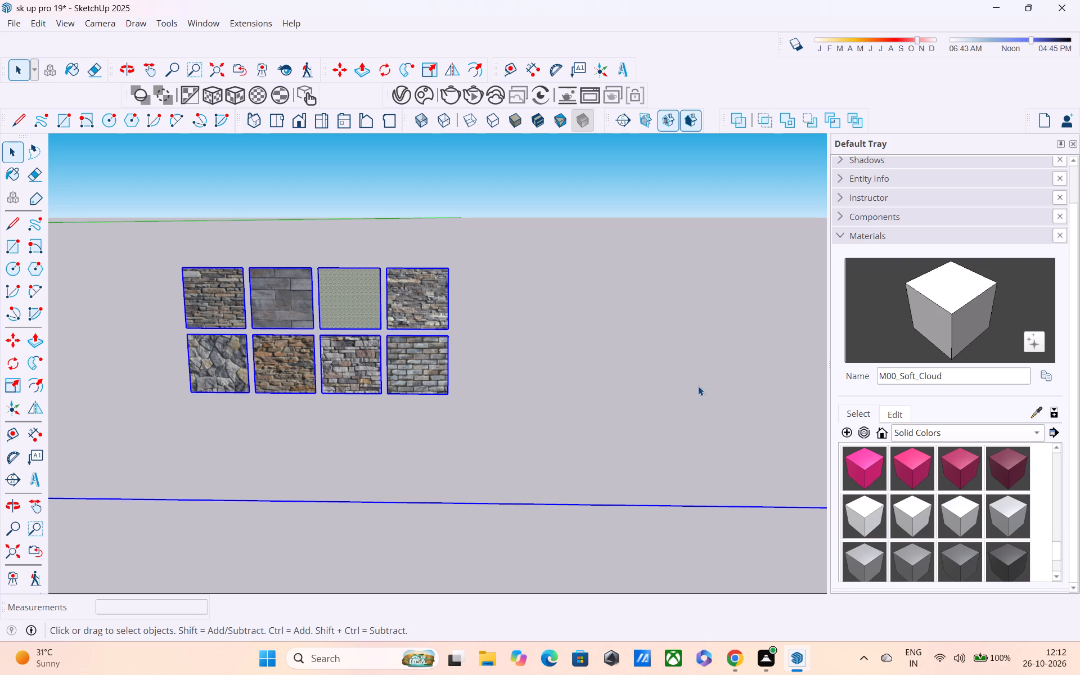
click(1037, 409)
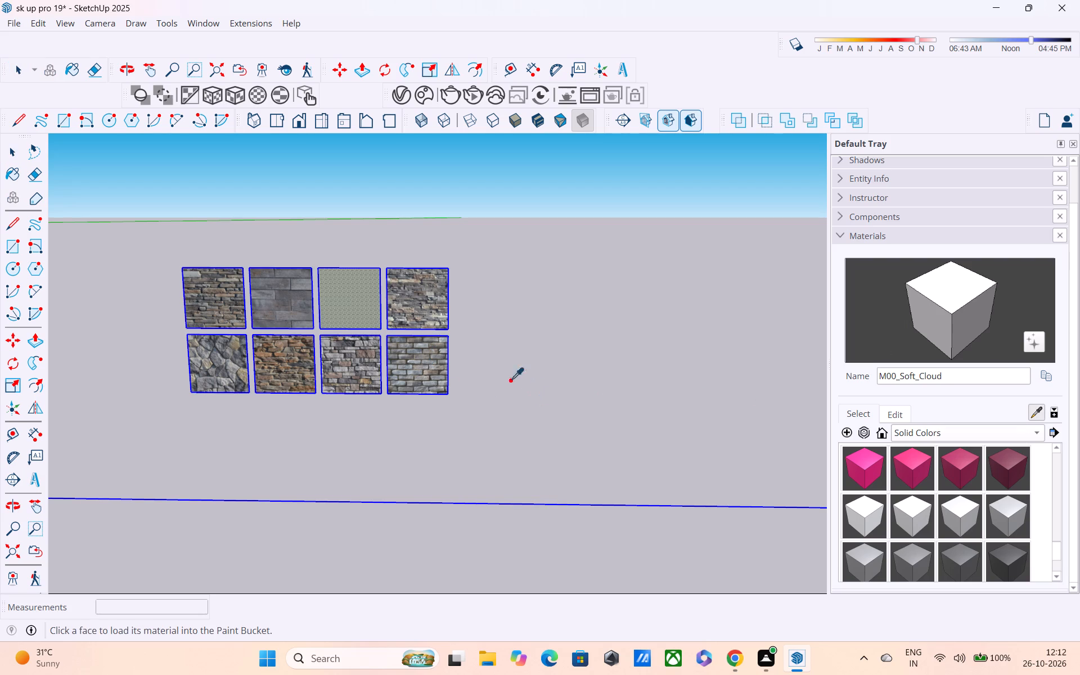
click(431, 363)
Paint the ground-floor front wall around the window and wooden door with the sampled brick material Image3.
shift+middle_drag(466, 379, 127, 387)
scroll(246, 346, down, 5)
scroll(298, 359, down, 4)
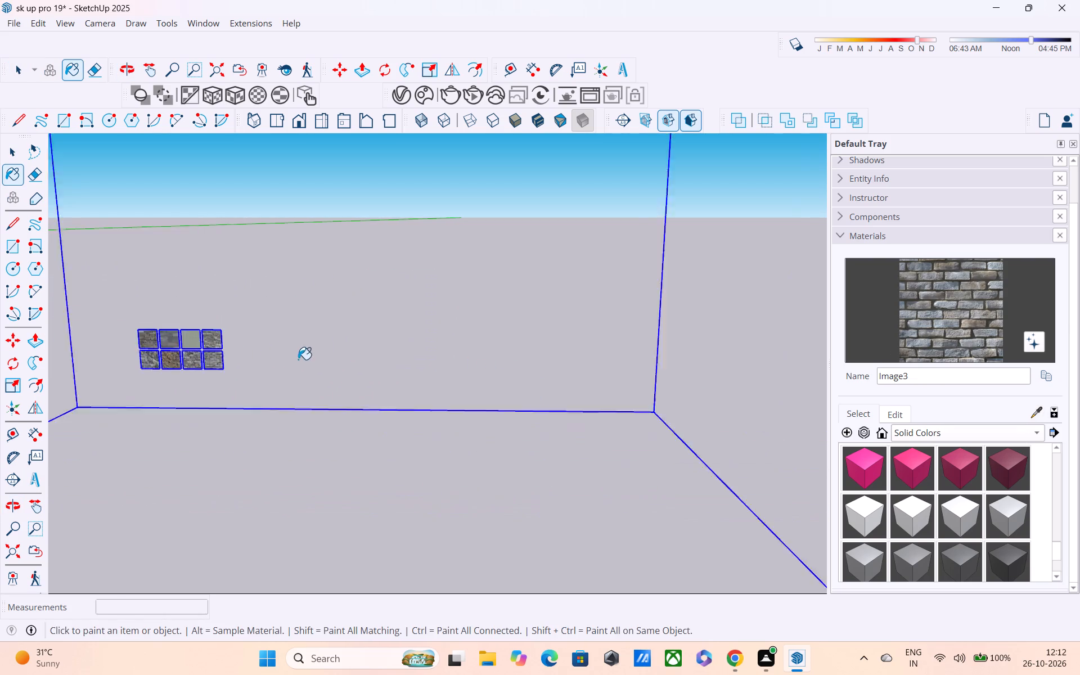
scroll(298, 359, down, 2)
middle_drag(301, 368, 22, 388)
shift+scroll(22, 388, up, 1)
scroll(22, 388, down, 5)
shift+middle_drag(175, 394, 0, 538)
scroll(91, 510, down, 5)
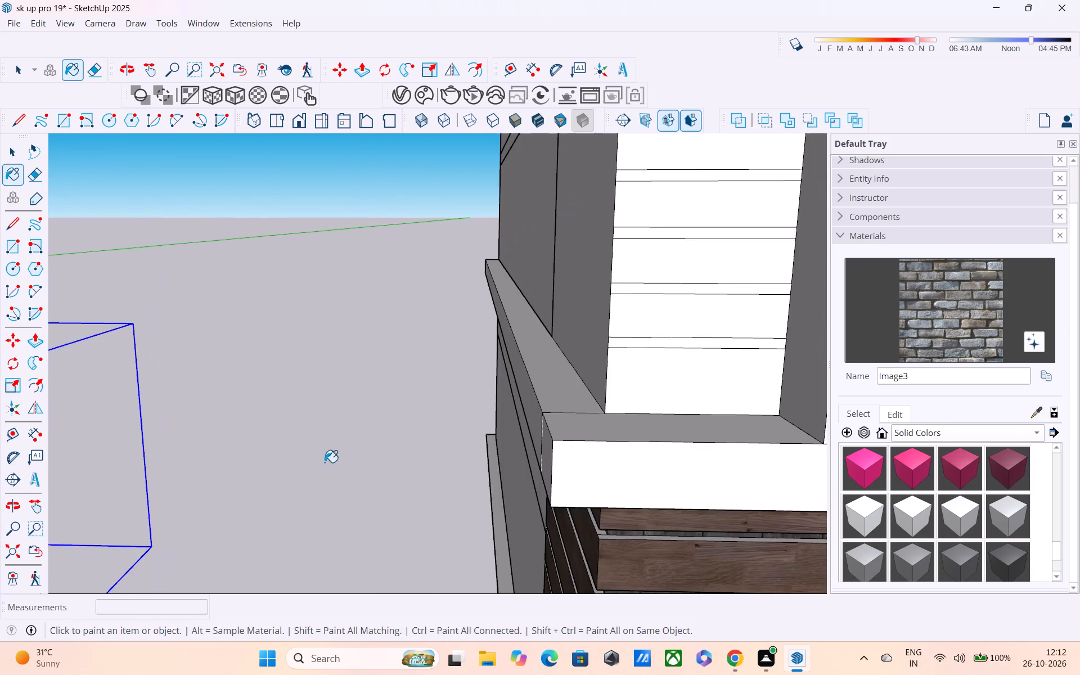
shift+scroll(402, 453, down, 1)
shift+middle_drag(351, 451, 106, 383)
scroll(240, 400, down, 3)
middle_drag(375, 426, 166, 259)
scroll(334, 286, up, 4)
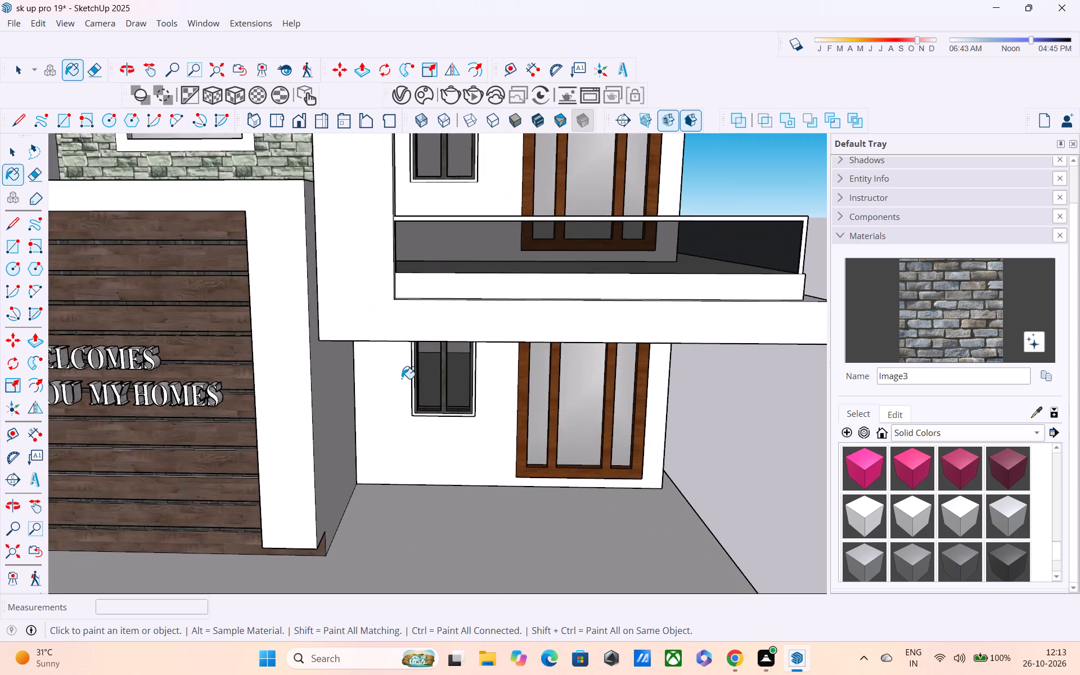
middle_drag(394, 371, 362, 291)
click(384, 392)
Paint the first-floor balcony wall around the window and wooden door with the brick material Image3.
middle_drag(426, 380, 384, 514)
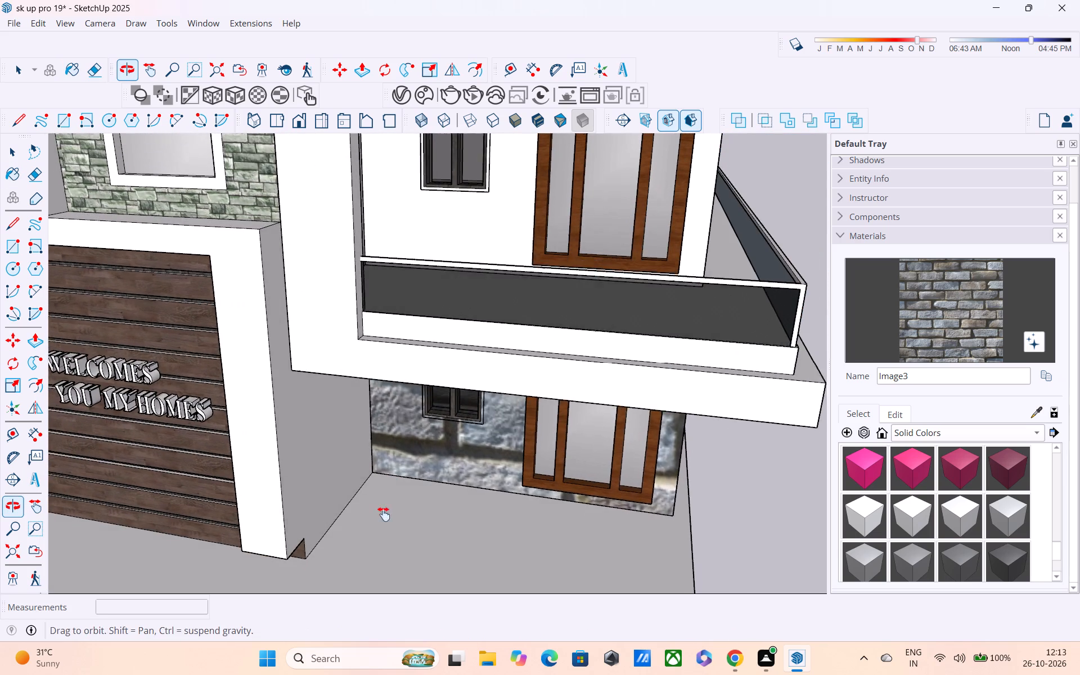
middle_drag(384, 514, 381, 520)
middle_drag(479, 209, 443, 348)
middle_drag(453, 340, 460, 266)
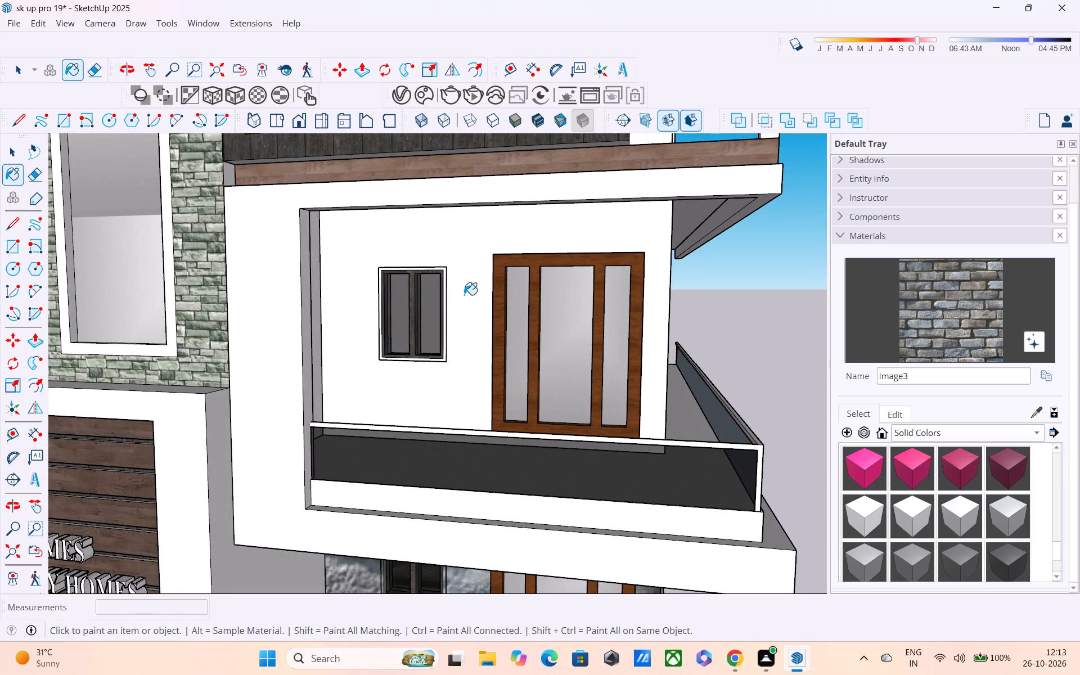
click(464, 295)
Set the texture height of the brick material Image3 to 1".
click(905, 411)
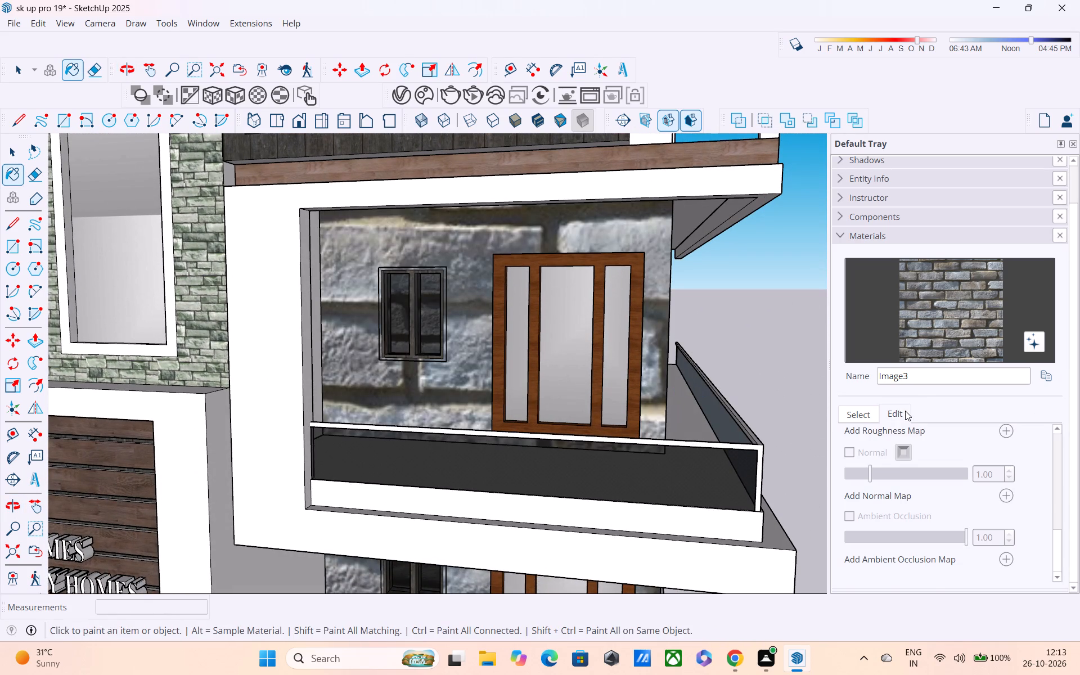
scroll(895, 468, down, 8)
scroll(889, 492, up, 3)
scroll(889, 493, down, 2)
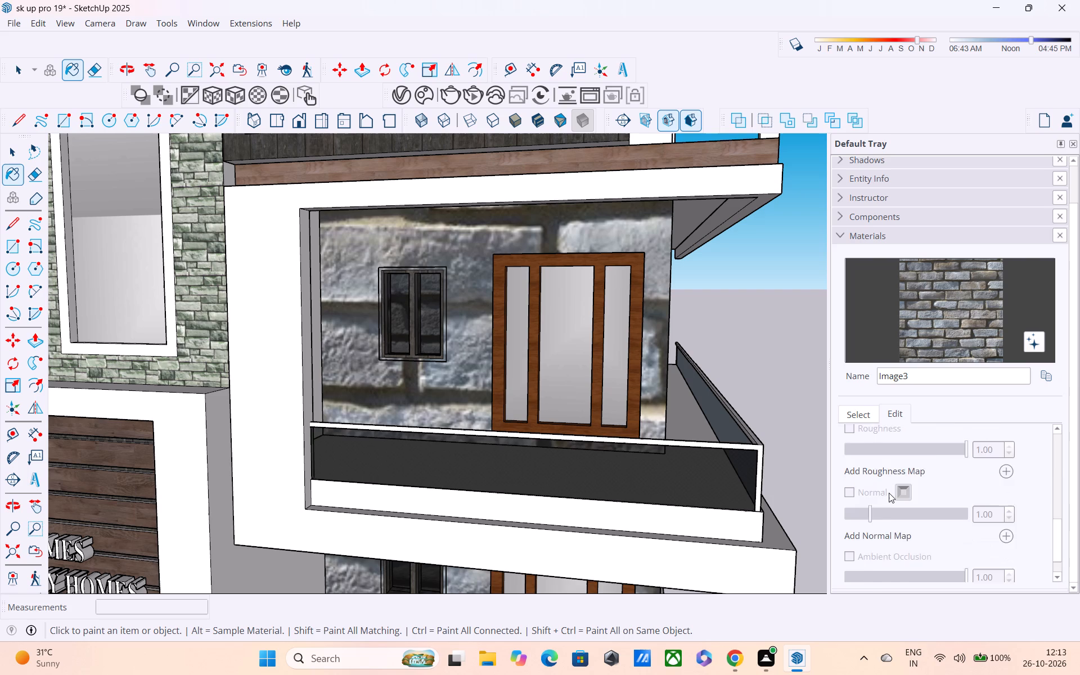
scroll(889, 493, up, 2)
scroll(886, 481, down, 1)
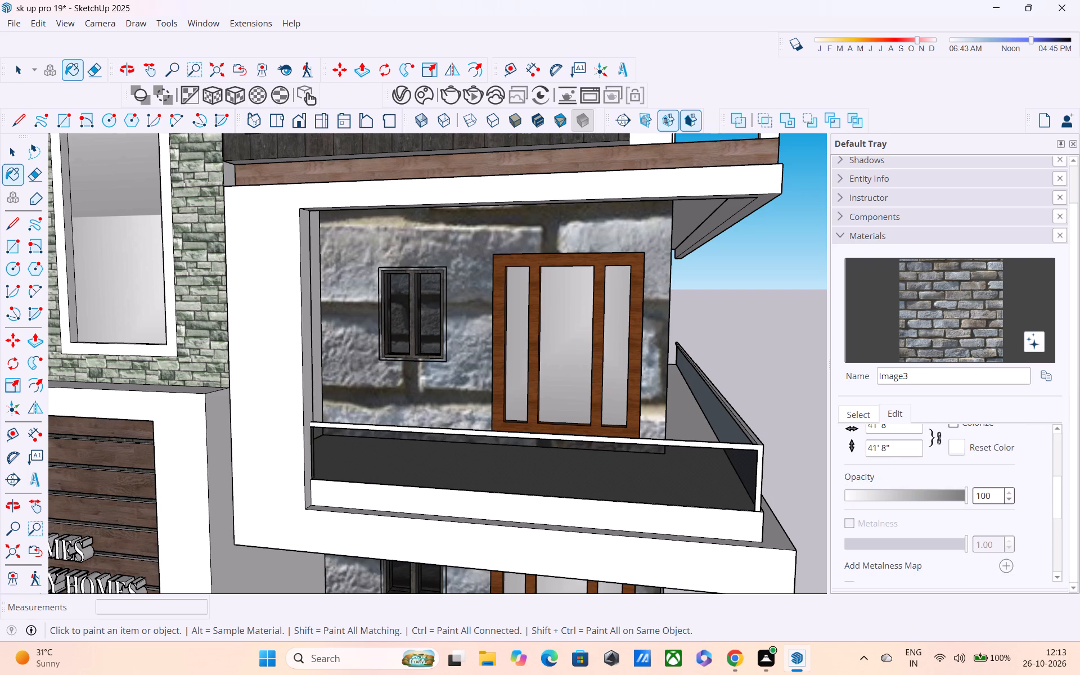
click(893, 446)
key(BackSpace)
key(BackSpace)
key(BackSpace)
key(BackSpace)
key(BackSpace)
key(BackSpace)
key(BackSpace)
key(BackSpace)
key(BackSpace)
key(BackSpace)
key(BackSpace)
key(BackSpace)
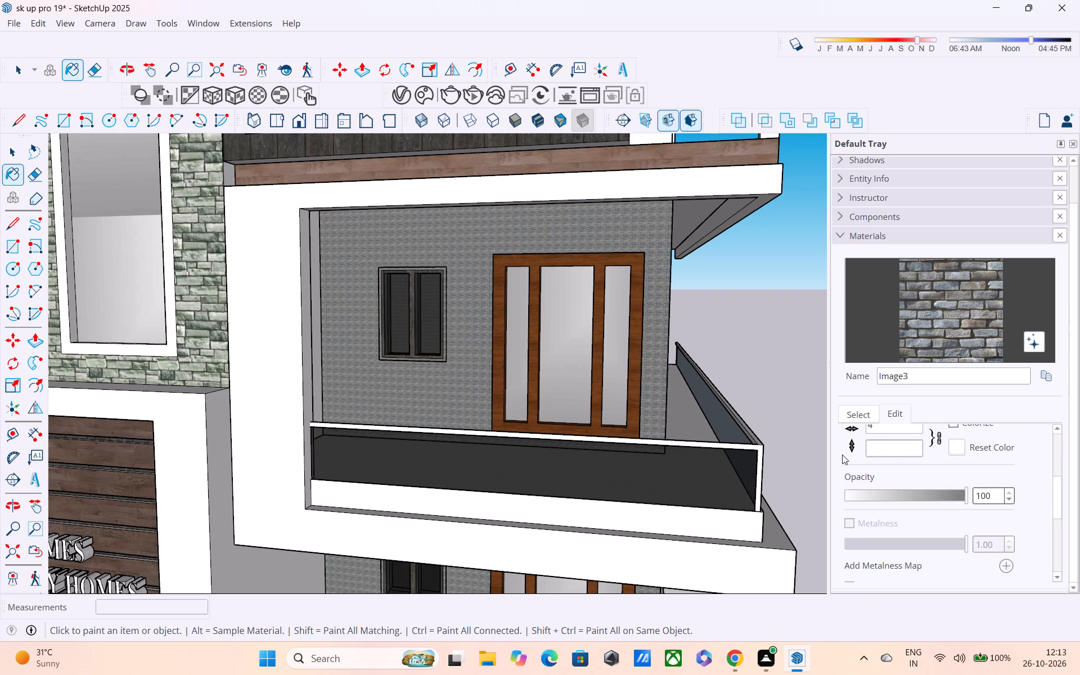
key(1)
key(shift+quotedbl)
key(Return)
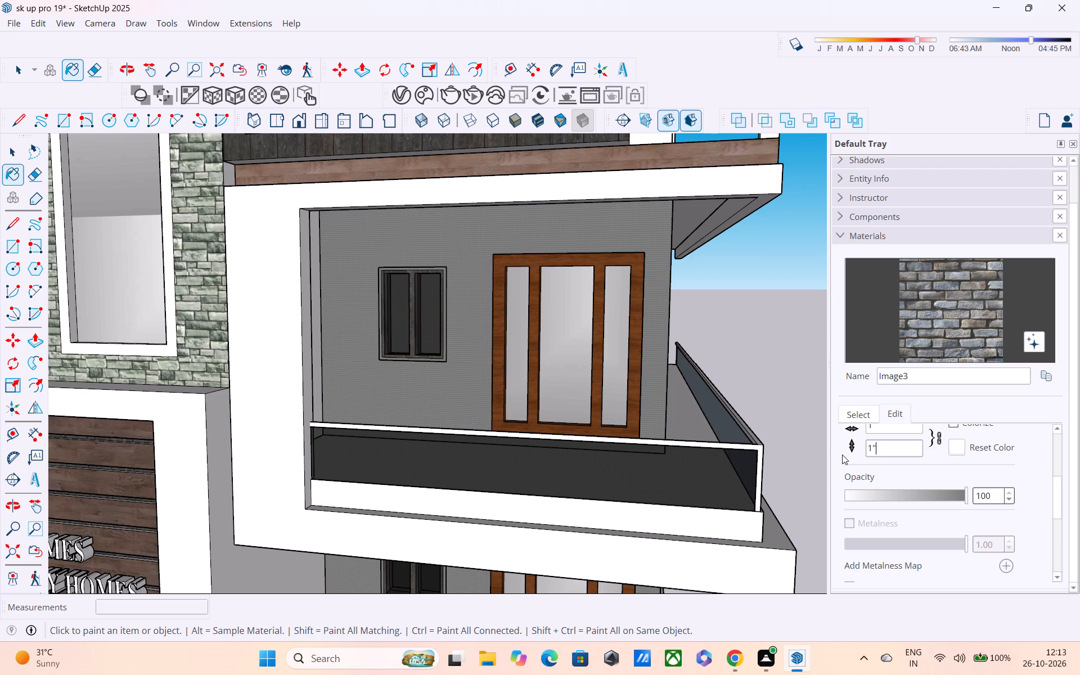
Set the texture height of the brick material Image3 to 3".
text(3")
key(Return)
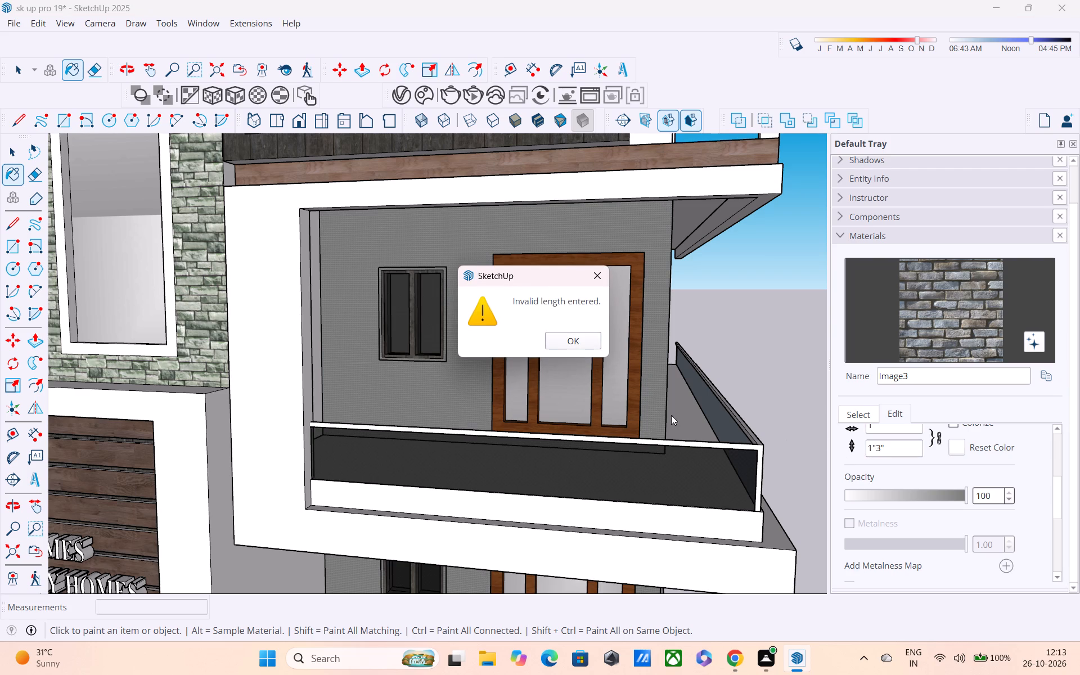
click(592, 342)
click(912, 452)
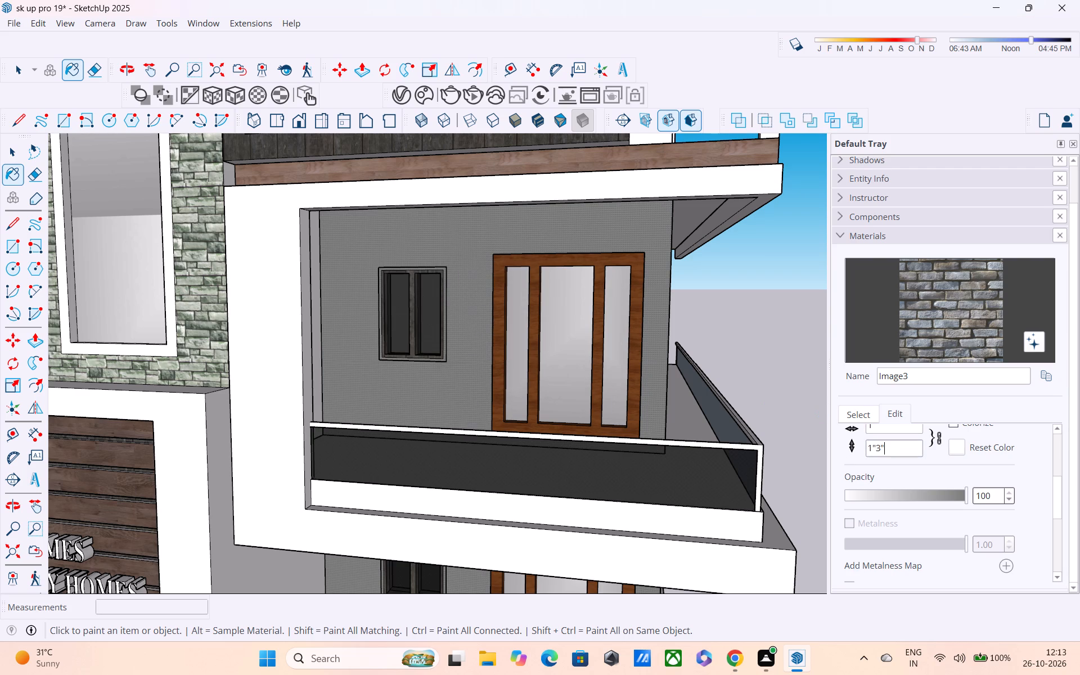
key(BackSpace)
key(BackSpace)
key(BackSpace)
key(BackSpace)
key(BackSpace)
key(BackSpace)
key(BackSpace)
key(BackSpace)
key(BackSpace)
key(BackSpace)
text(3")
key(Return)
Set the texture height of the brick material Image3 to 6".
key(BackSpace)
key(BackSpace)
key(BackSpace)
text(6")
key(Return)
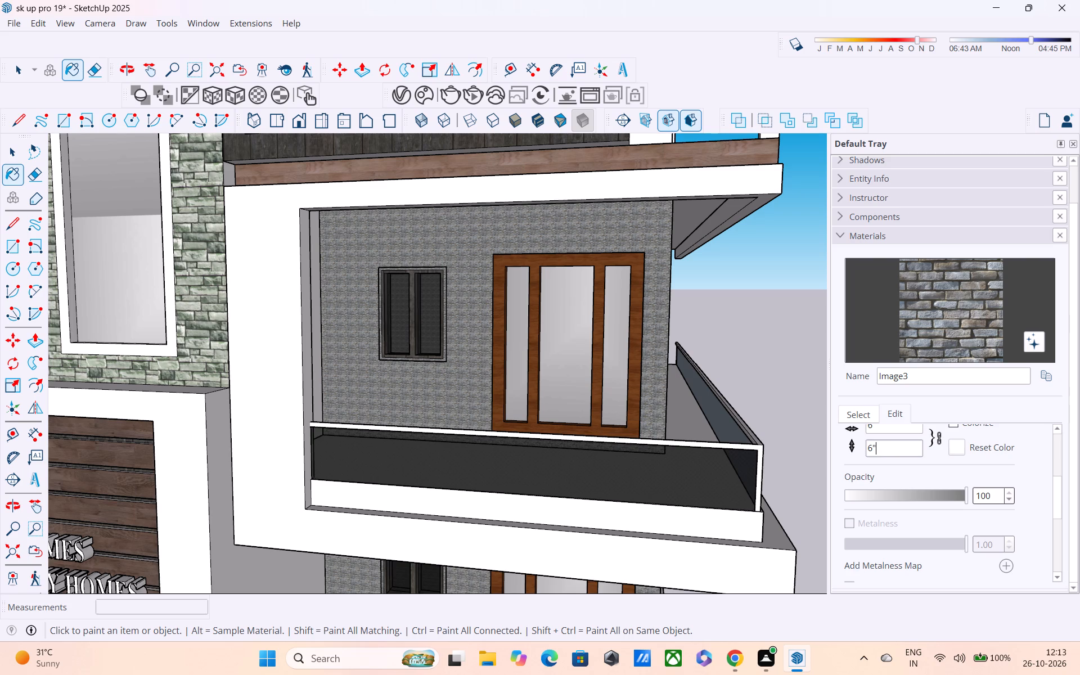
Set the texture height of the brick material Image3 to 10".
text(10")
key(Return)
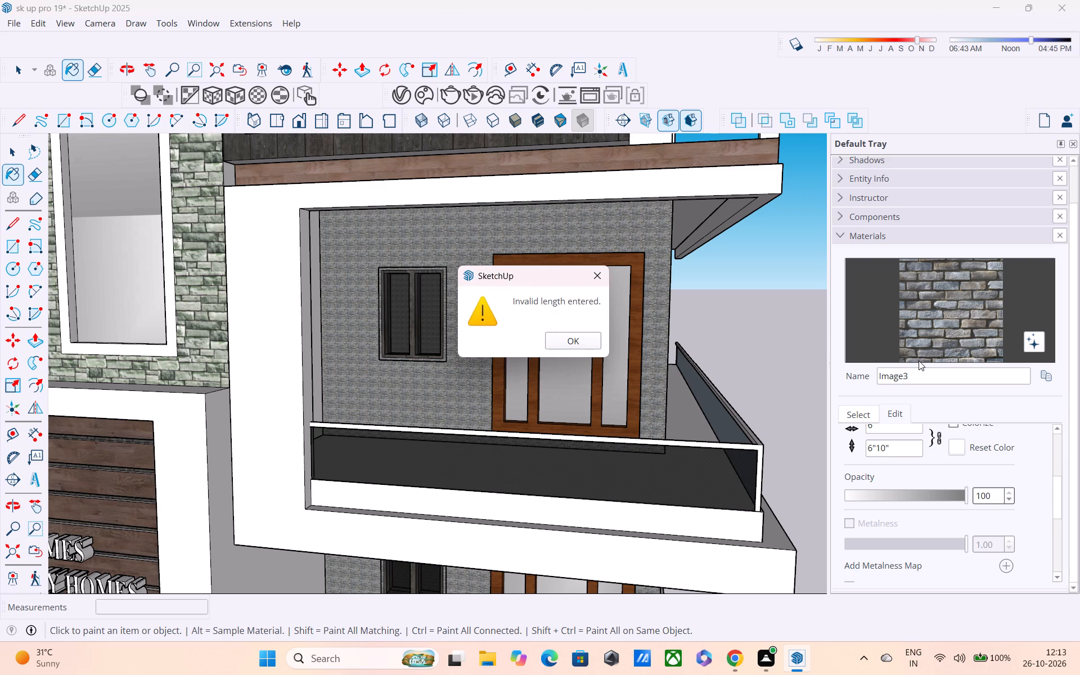
click(576, 337)
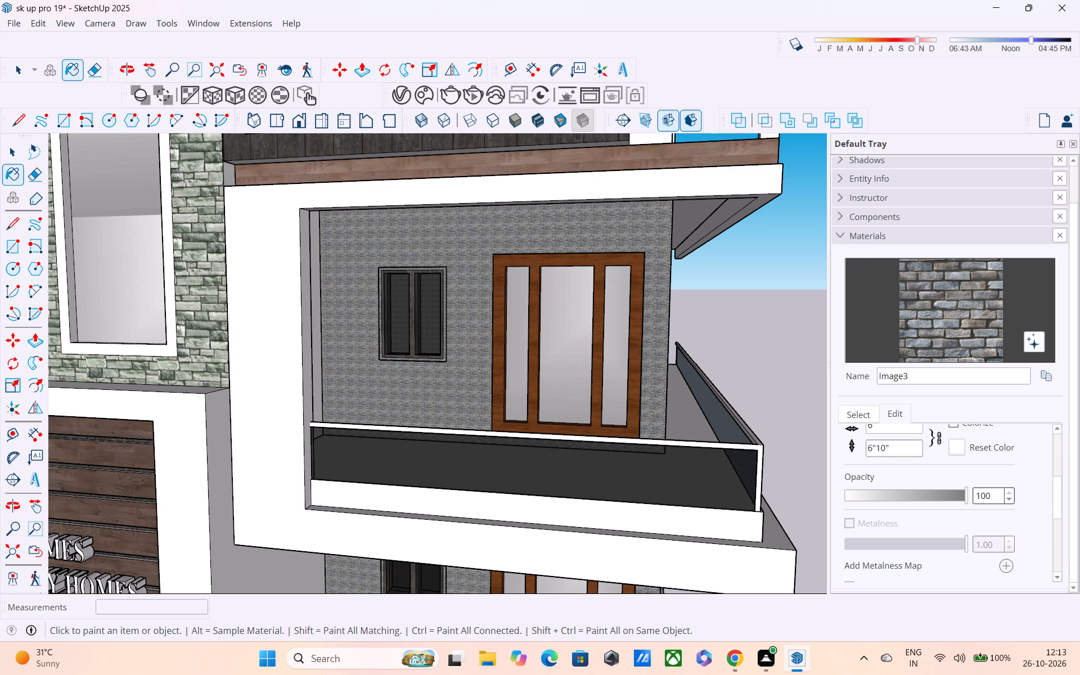
click(909, 441)
key(BackSpace)
key(BackSpace)
key(BackSpace)
key(BackSpace)
key(BackSpace)
key(BackSpace)
key(BackSpace)
key(BackSpace)
key(BackSpace)
key(BackSpace)
key(BackSpace)
key(BackSpace)
key(BackSpace)
text(10")
key(Return)
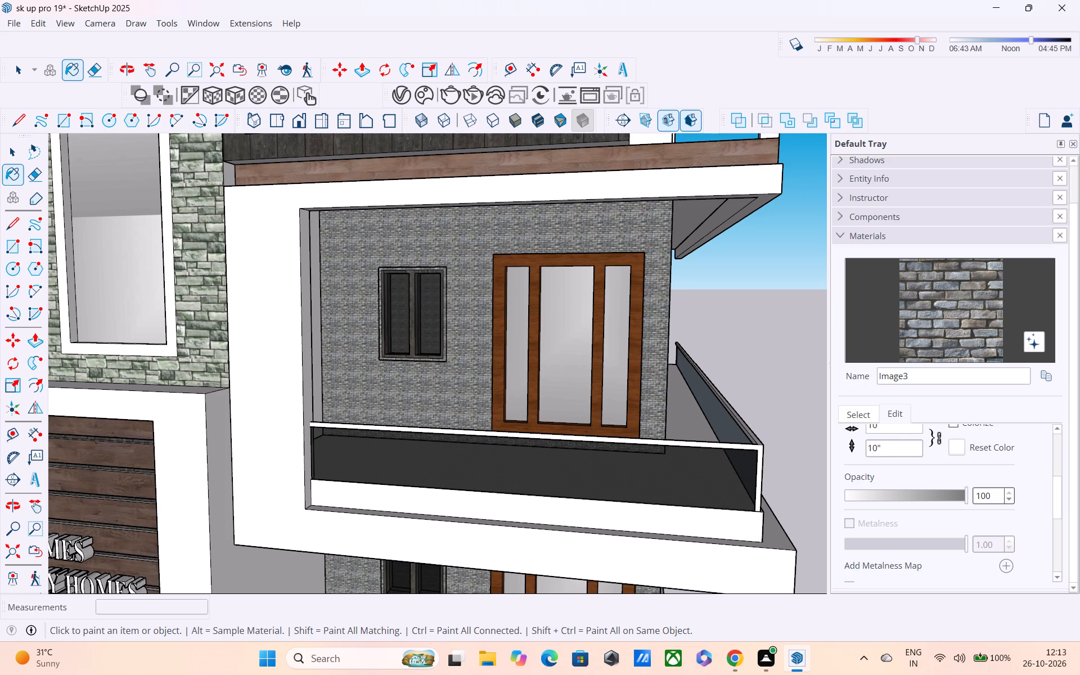
scroll(818, 425, down, 3)
key(space)
click(76, 279)
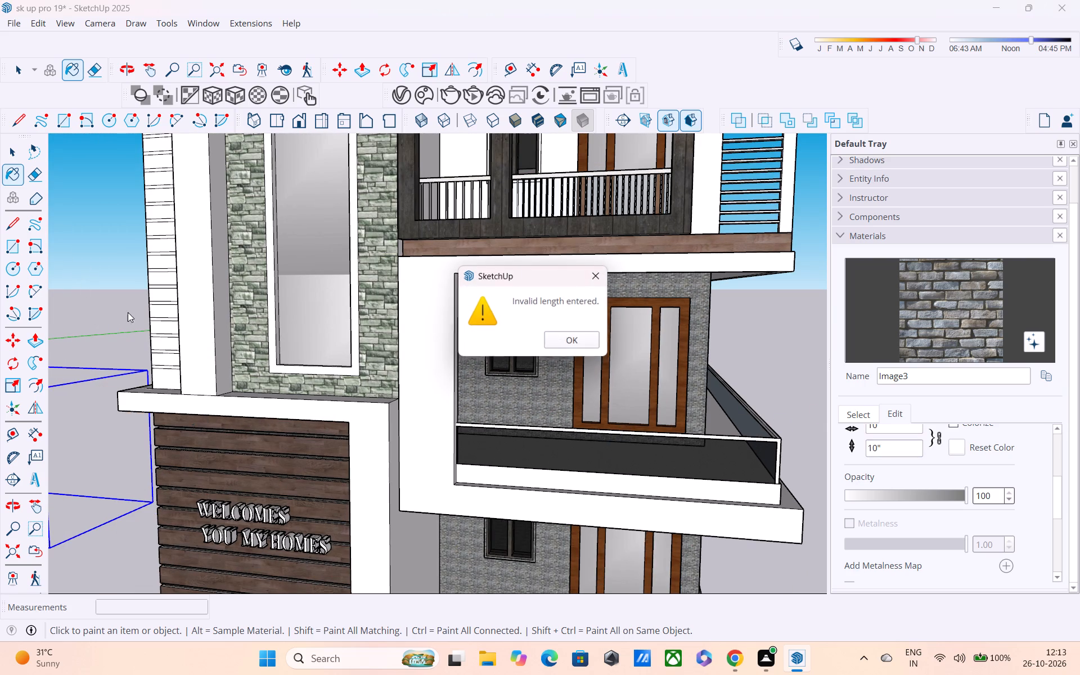
click(567, 335)
Examine the rescaled brick texture on the ground-floor and first-floor front walls, up close and with the whole facade.
scroll(649, 401, down, 5)
scroll(708, 406, up, 1)
middle_drag(710, 406, 723, 391)
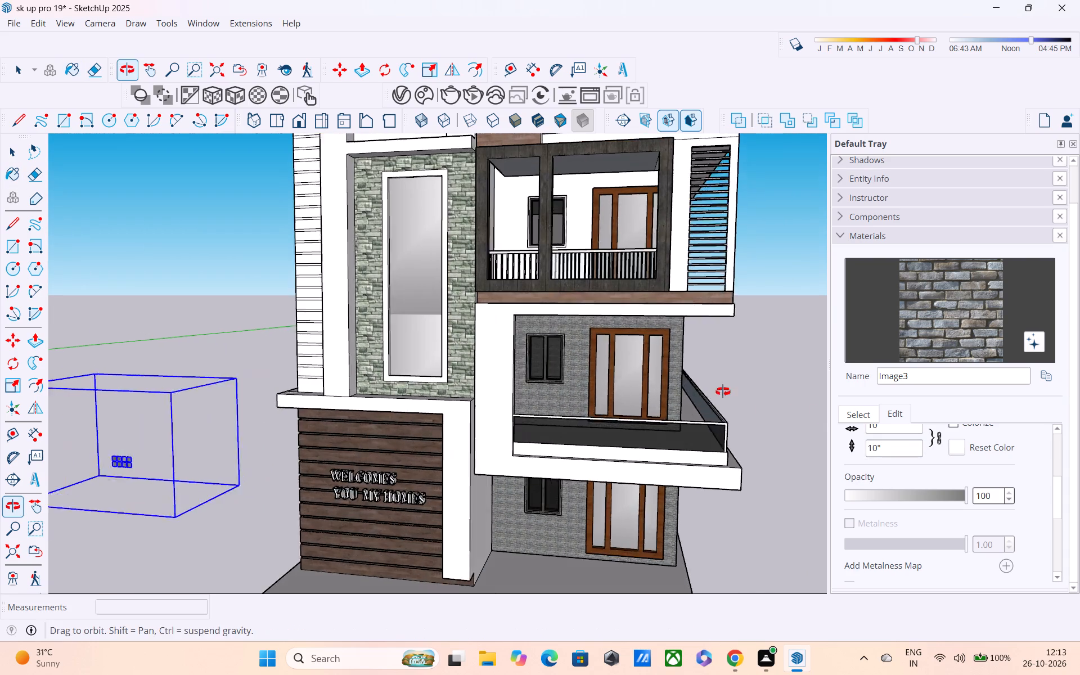
middle_drag(723, 391, 719, 357)
key(space)
key(space)
scroll(345, 637, up, 2)
scroll(514, 555, up, 4)
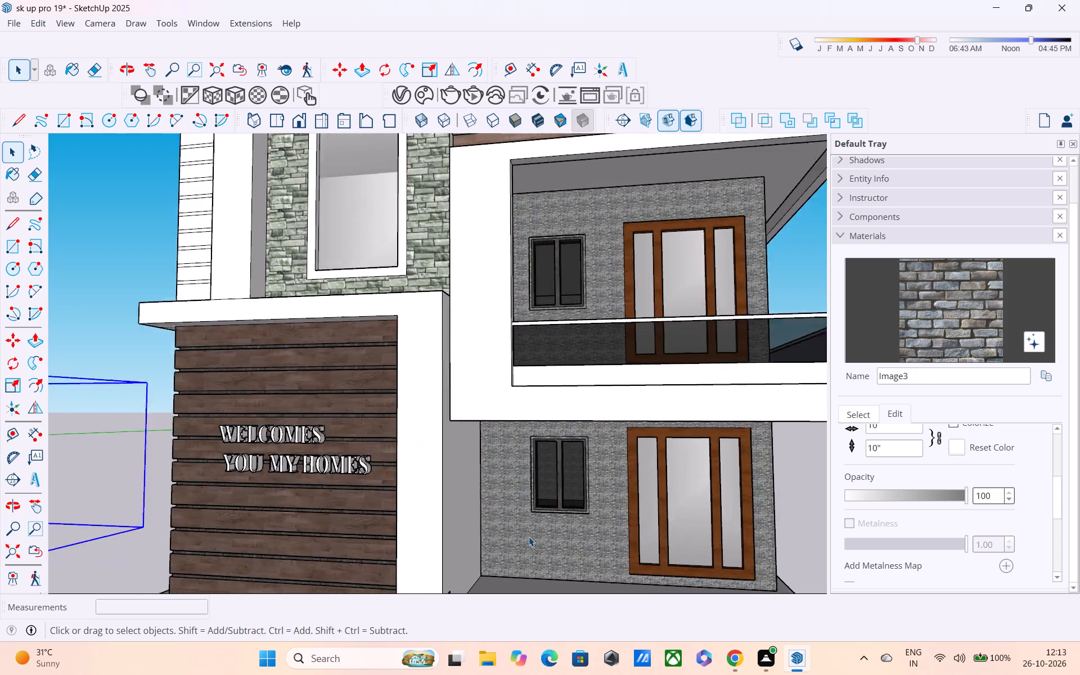
scroll(529, 537, up, 4)
middle_drag(521, 529, 495, 471)
scroll(515, 507, up, 9)
scroll(516, 508, down, 7)
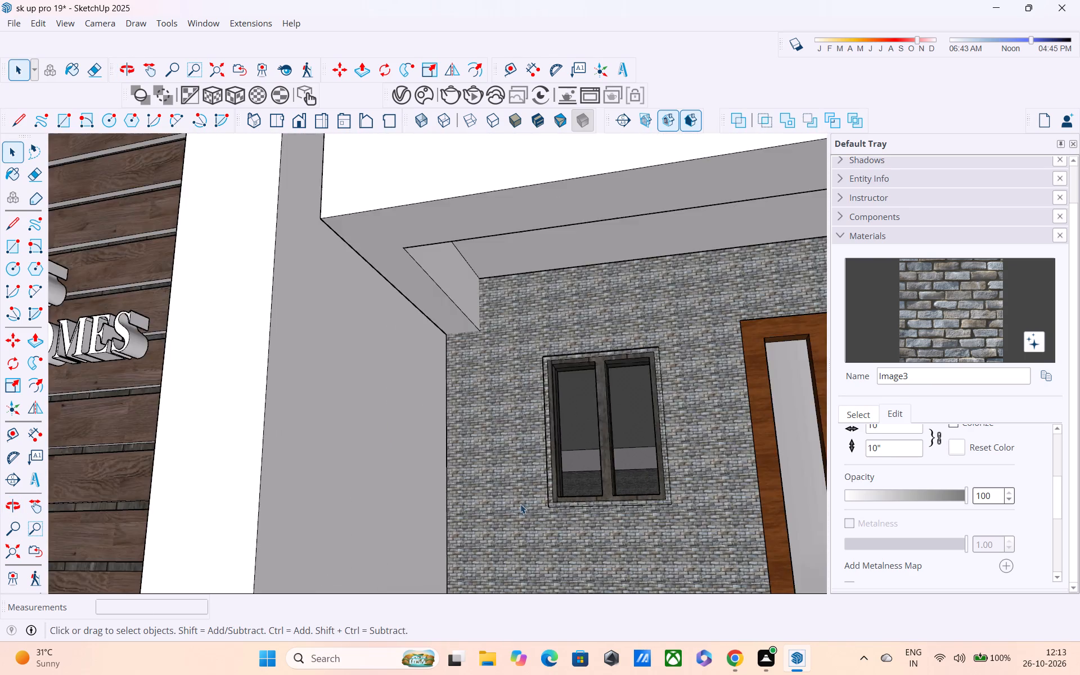
scroll(523, 501, down, 6)
scroll(530, 500, up, 16)
scroll(492, 484, down, 5)
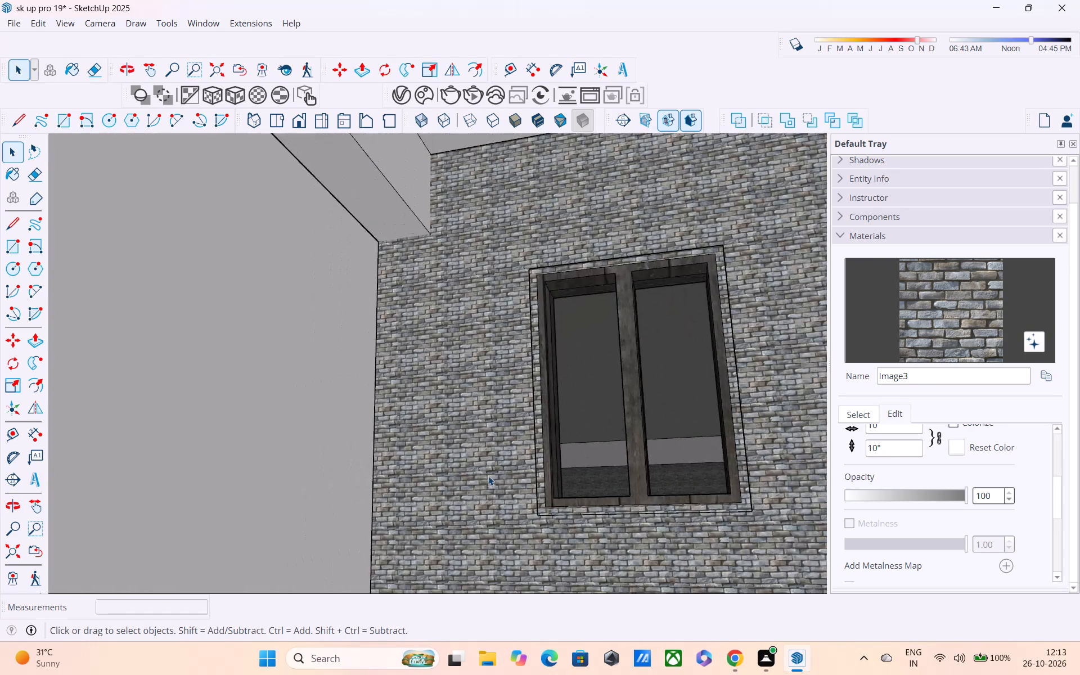
scroll(488, 476, down, 20)
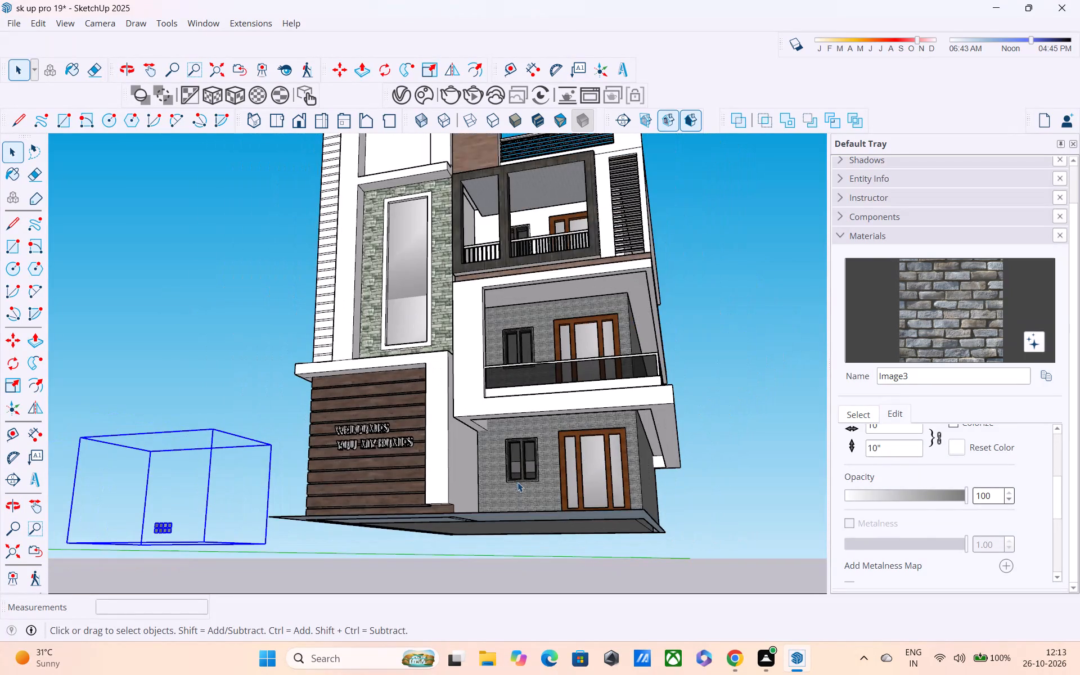
scroll(519, 488, up, 1)
middle_drag(515, 487, 497, 471)
scroll(497, 470, down, 4)
middle_drag(560, 470, 547, 535)
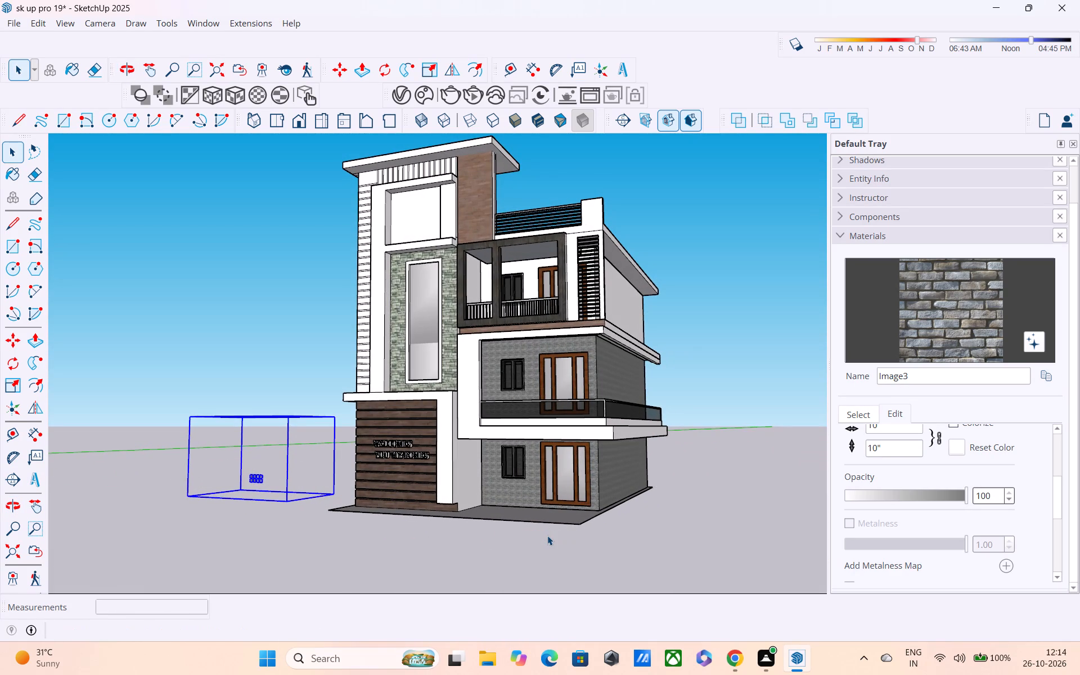
Sample the brick material Image3 again from the last swatch in the lower row of stone samples beside the house.
scroll(579, 456, up, 1)
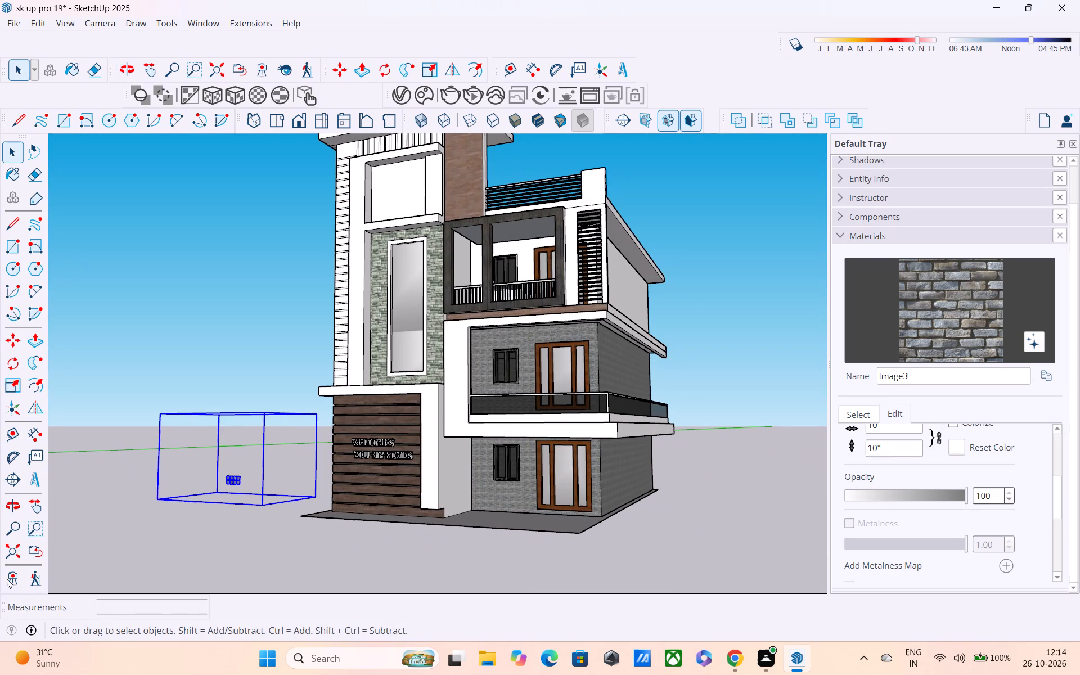
scroll(236, 476, up, 20)
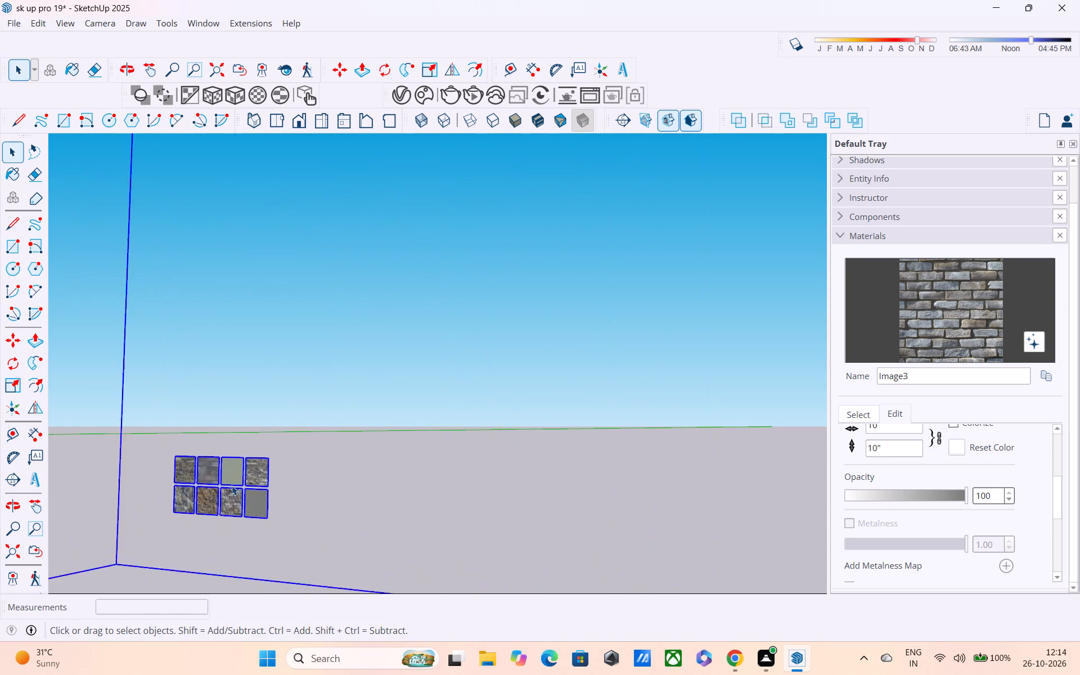
scroll(232, 485, up, 13)
scroll(358, 526, up, 2)
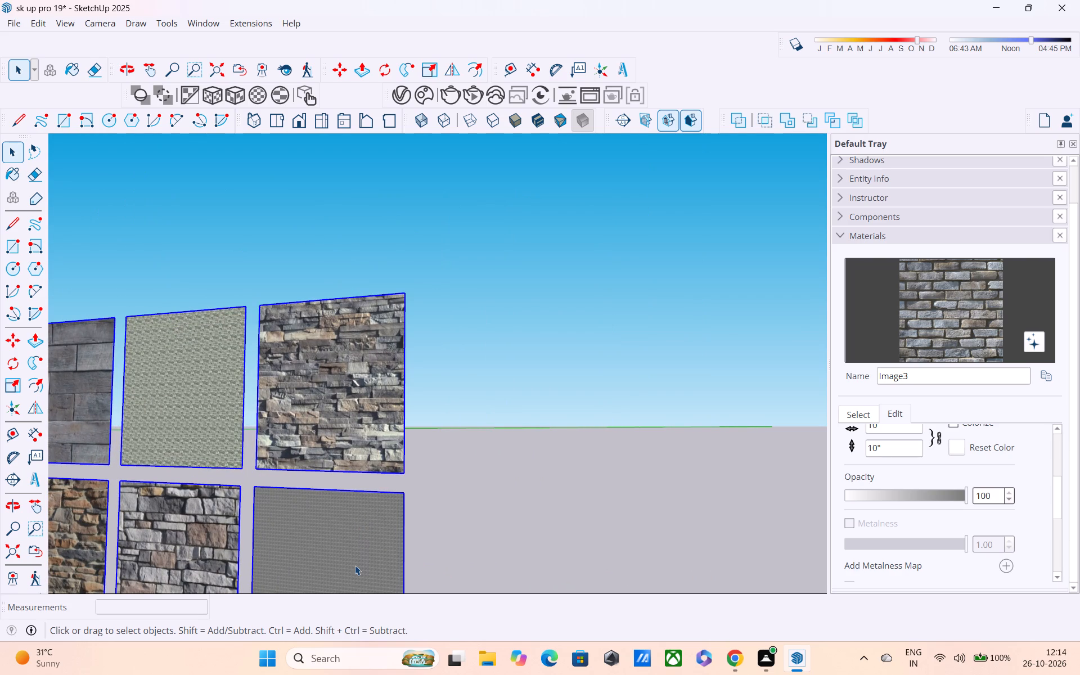
shift+middle_drag(350, 514, 354, 456)
scroll(348, 504, up, 4)
click(348, 504)
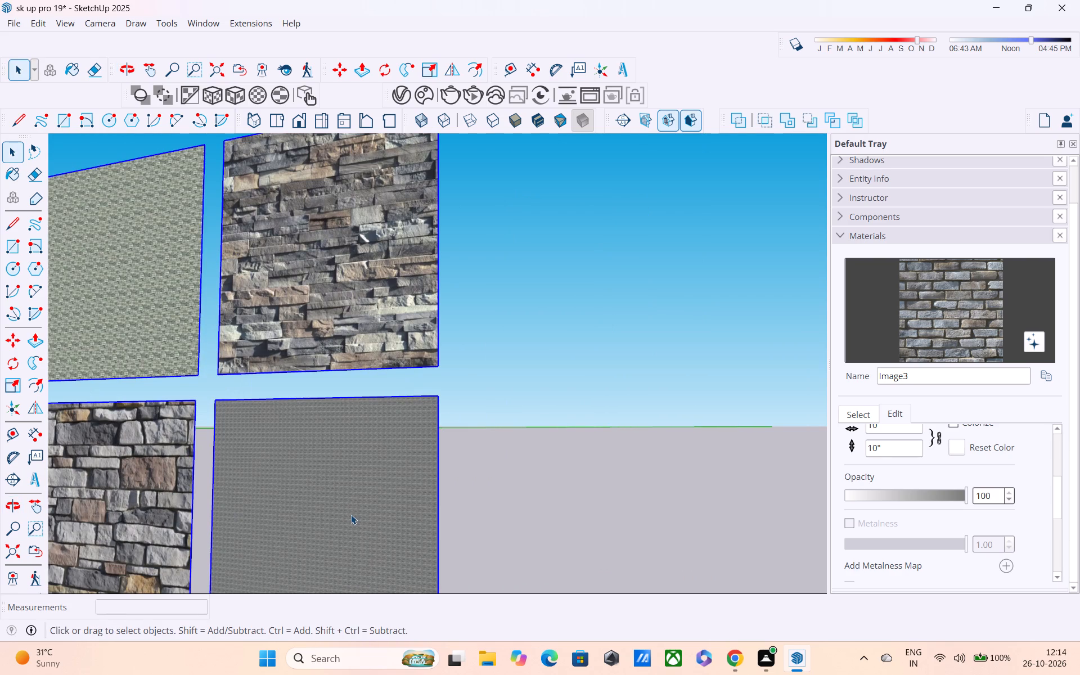
click(351, 515)
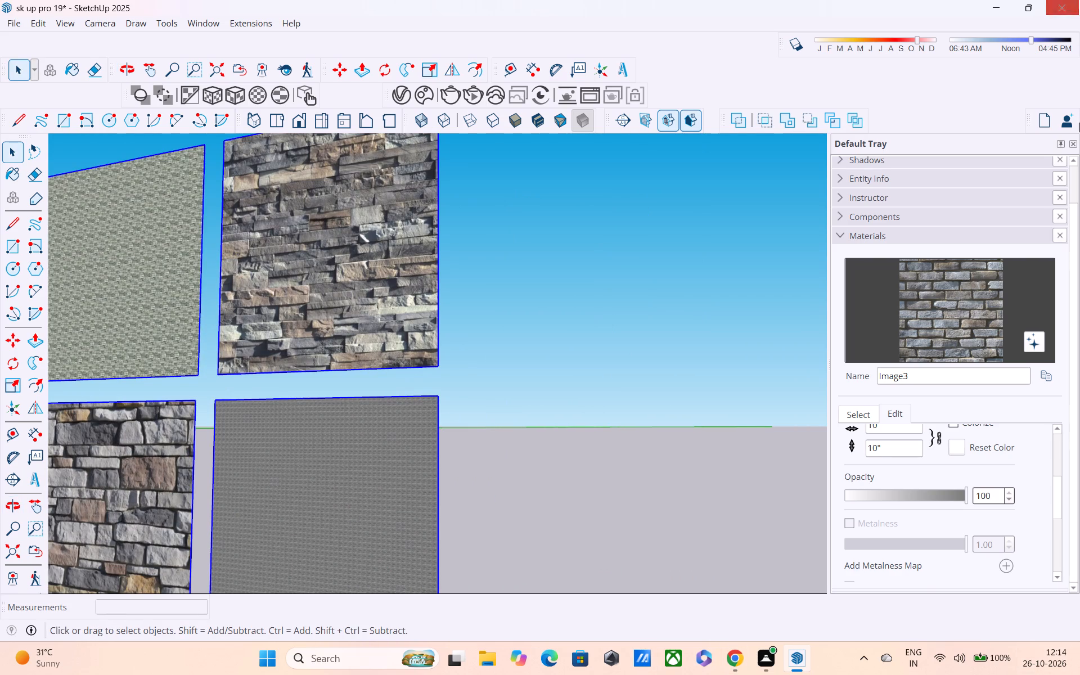
scroll(963, 499, up, 3)
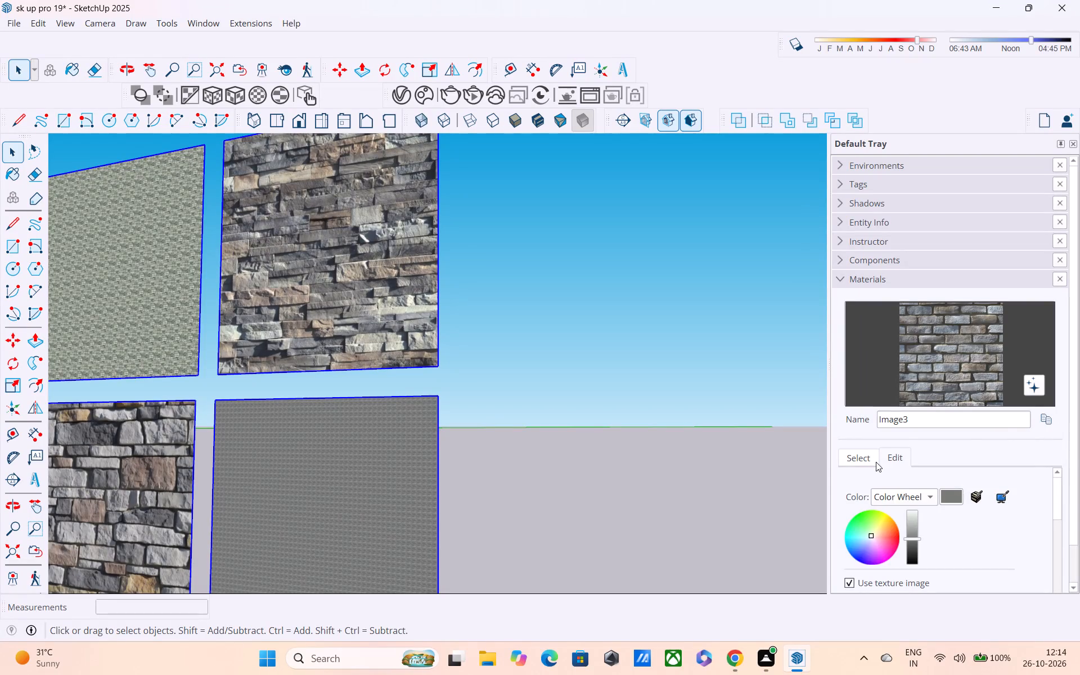
click(862, 461)
click(1039, 454)
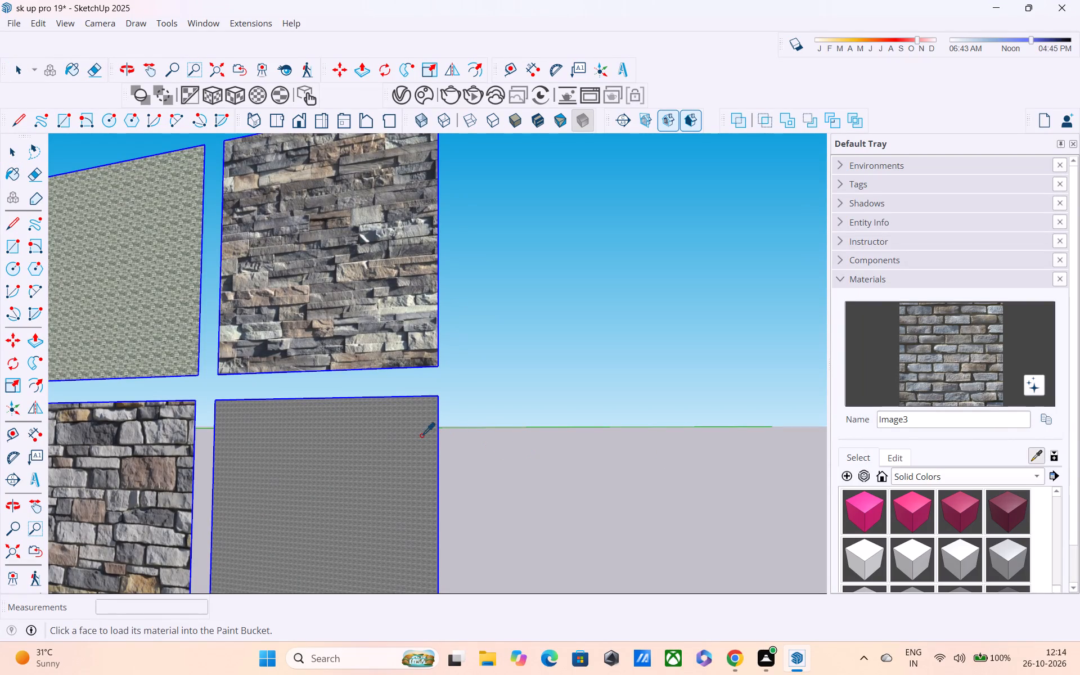
click(421, 435)
click(283, 481)
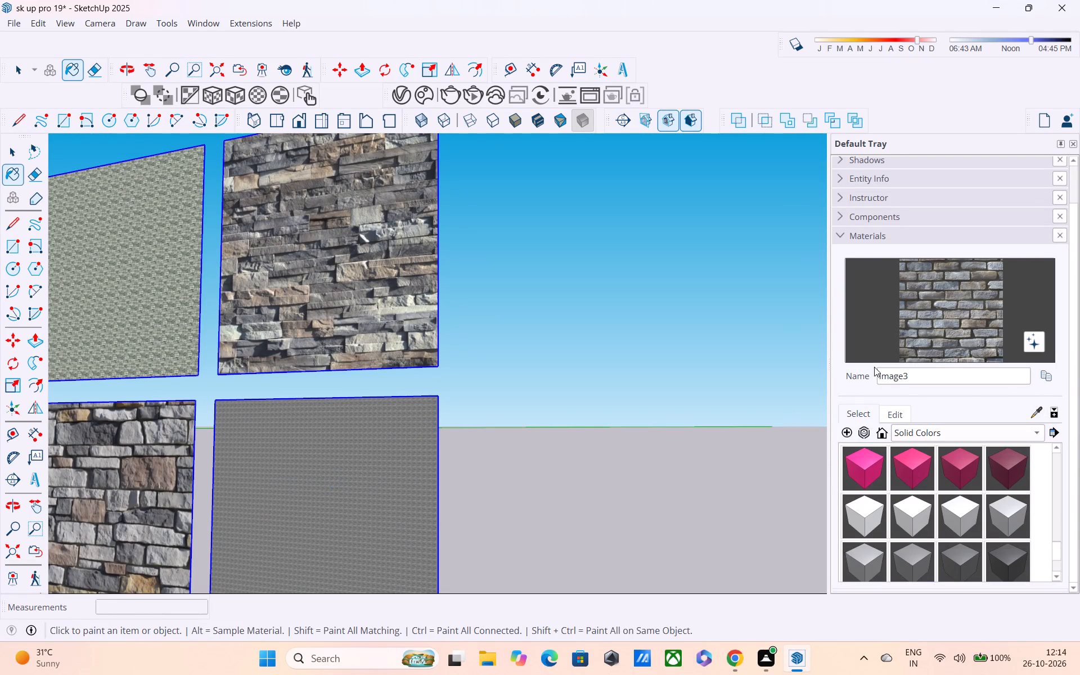
key(space)
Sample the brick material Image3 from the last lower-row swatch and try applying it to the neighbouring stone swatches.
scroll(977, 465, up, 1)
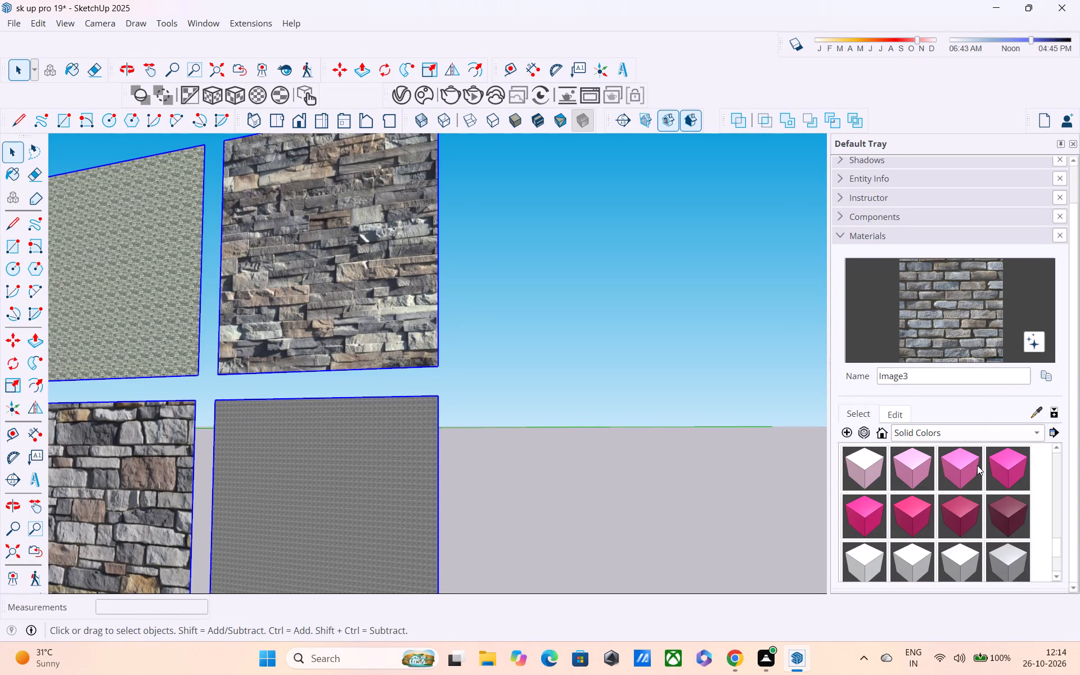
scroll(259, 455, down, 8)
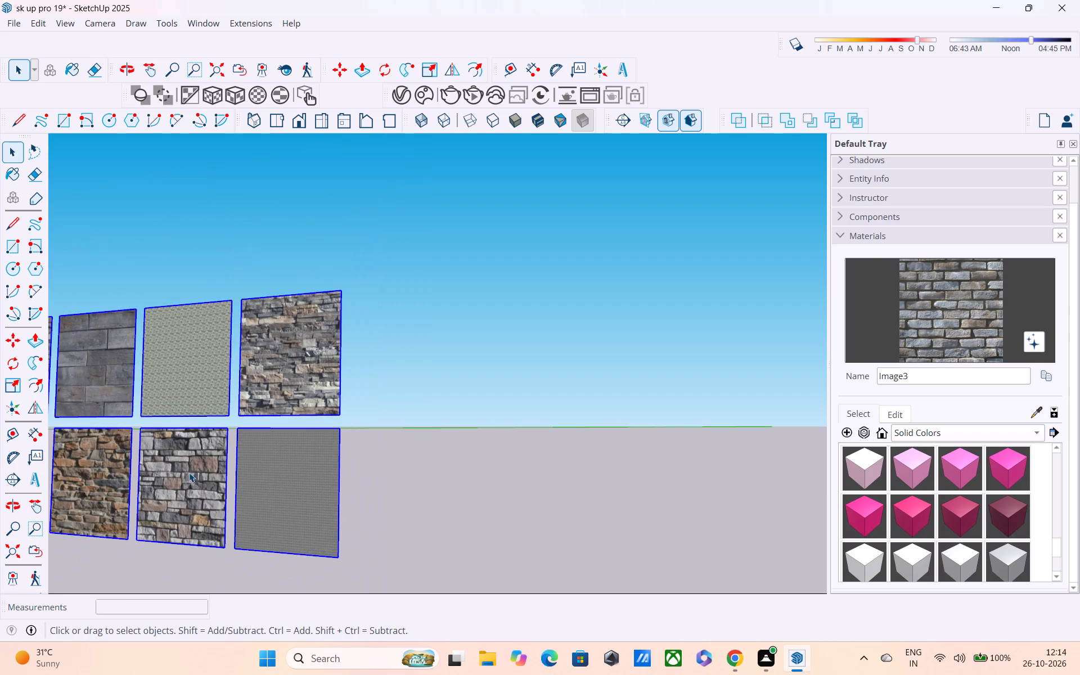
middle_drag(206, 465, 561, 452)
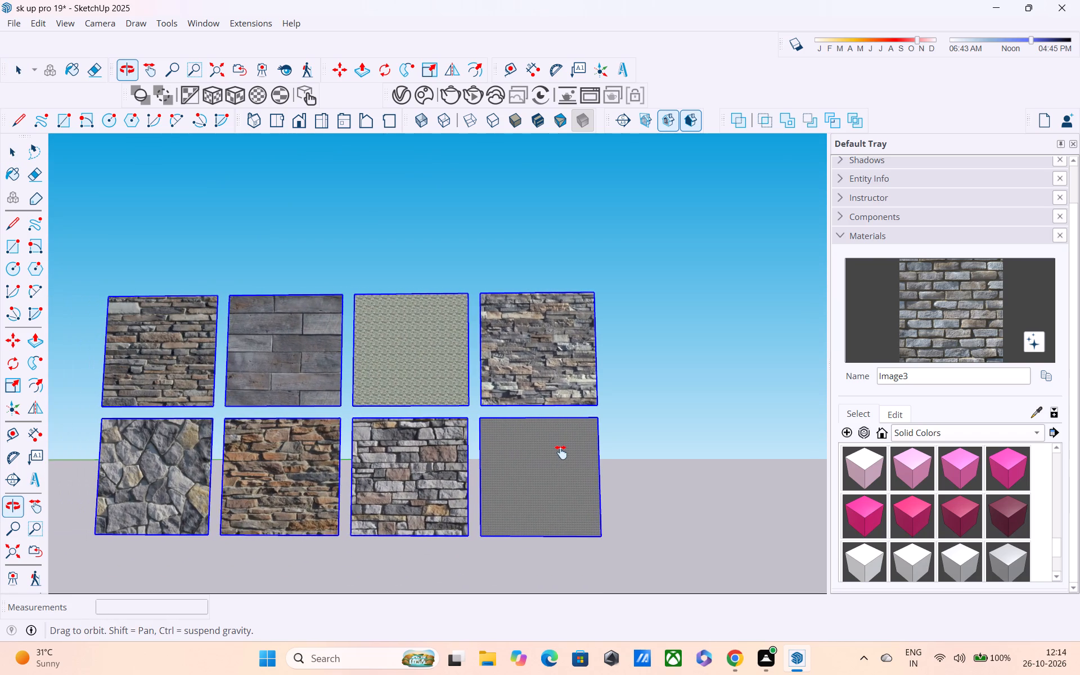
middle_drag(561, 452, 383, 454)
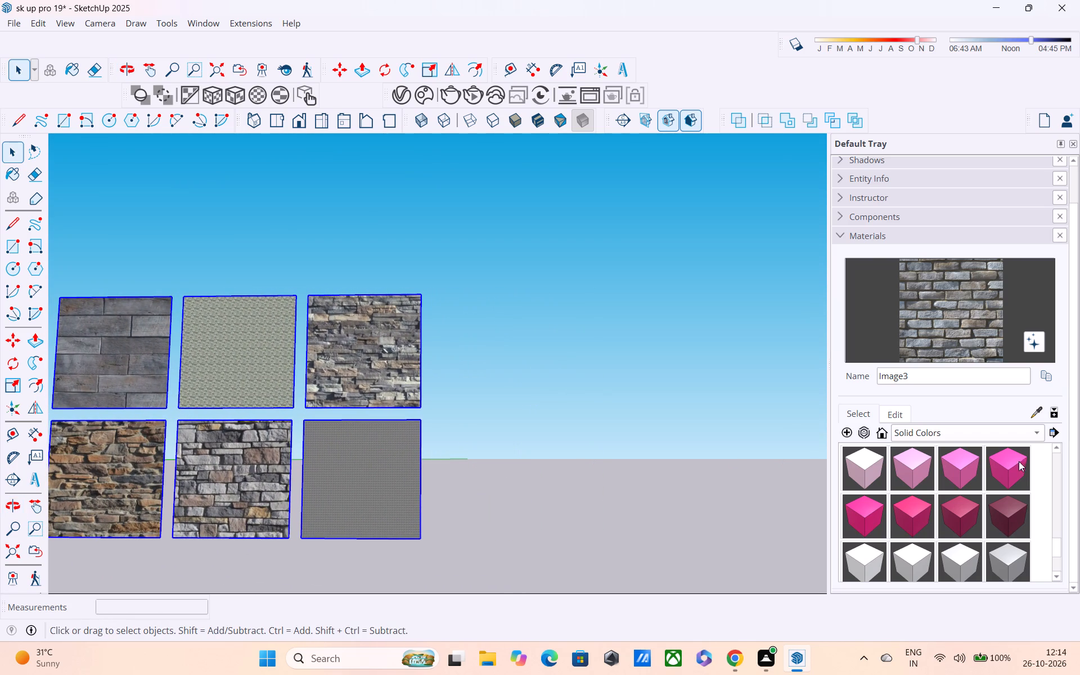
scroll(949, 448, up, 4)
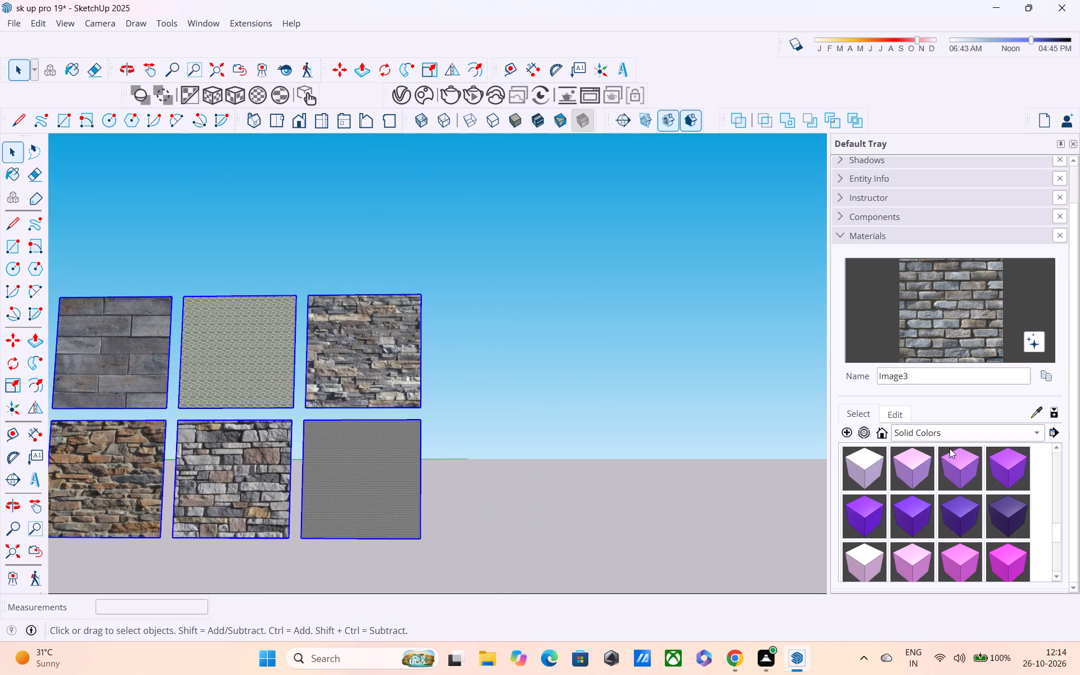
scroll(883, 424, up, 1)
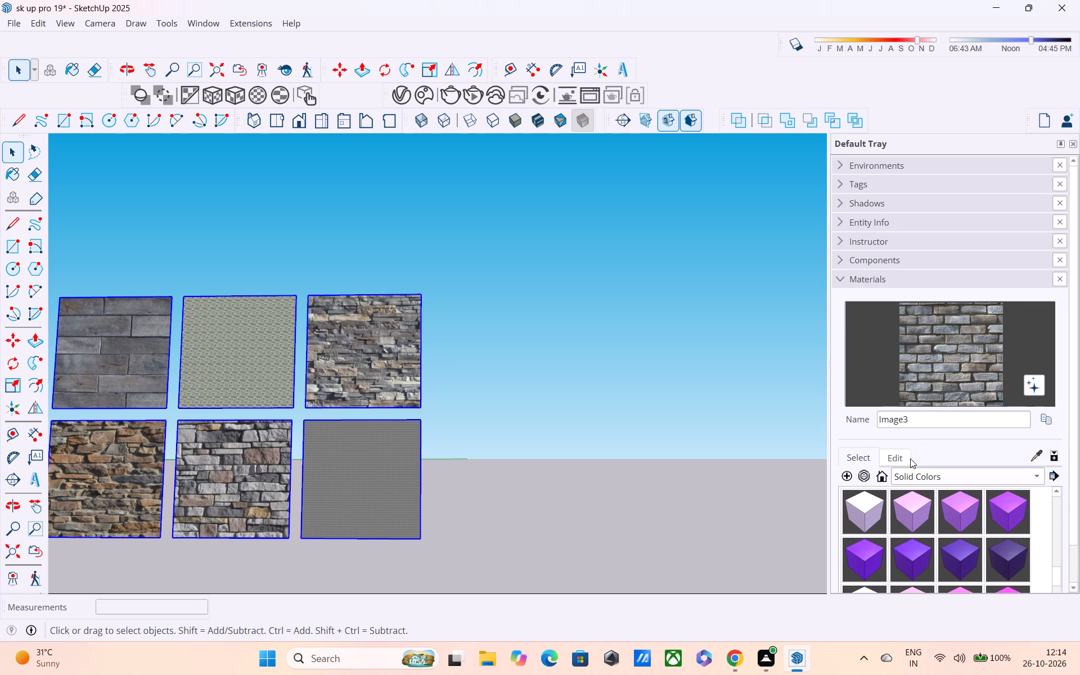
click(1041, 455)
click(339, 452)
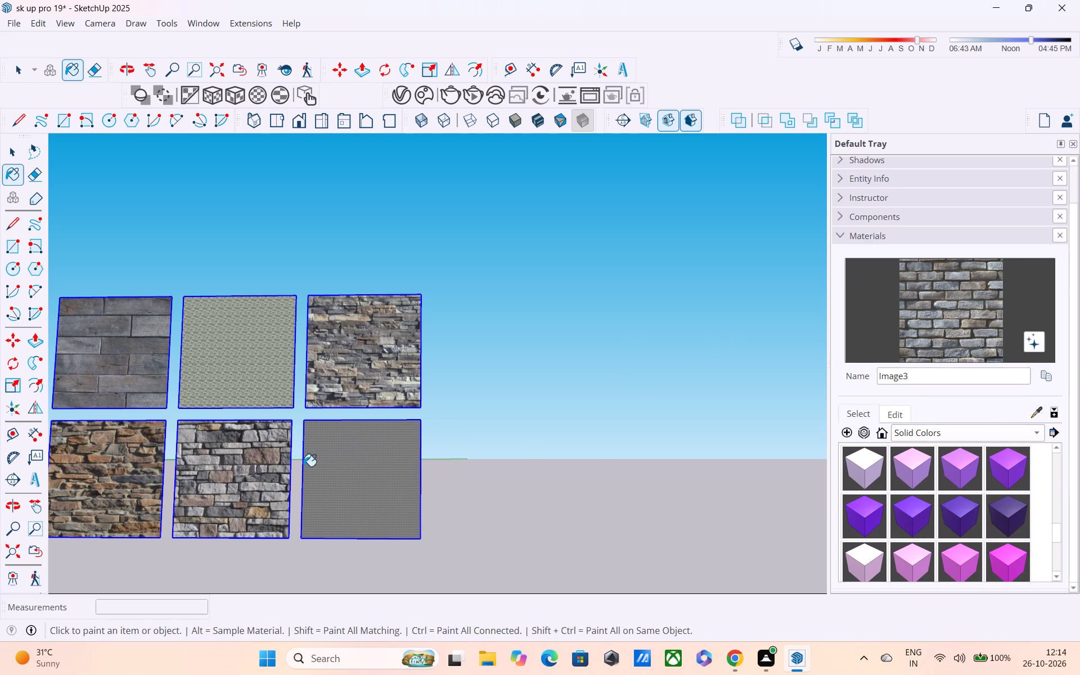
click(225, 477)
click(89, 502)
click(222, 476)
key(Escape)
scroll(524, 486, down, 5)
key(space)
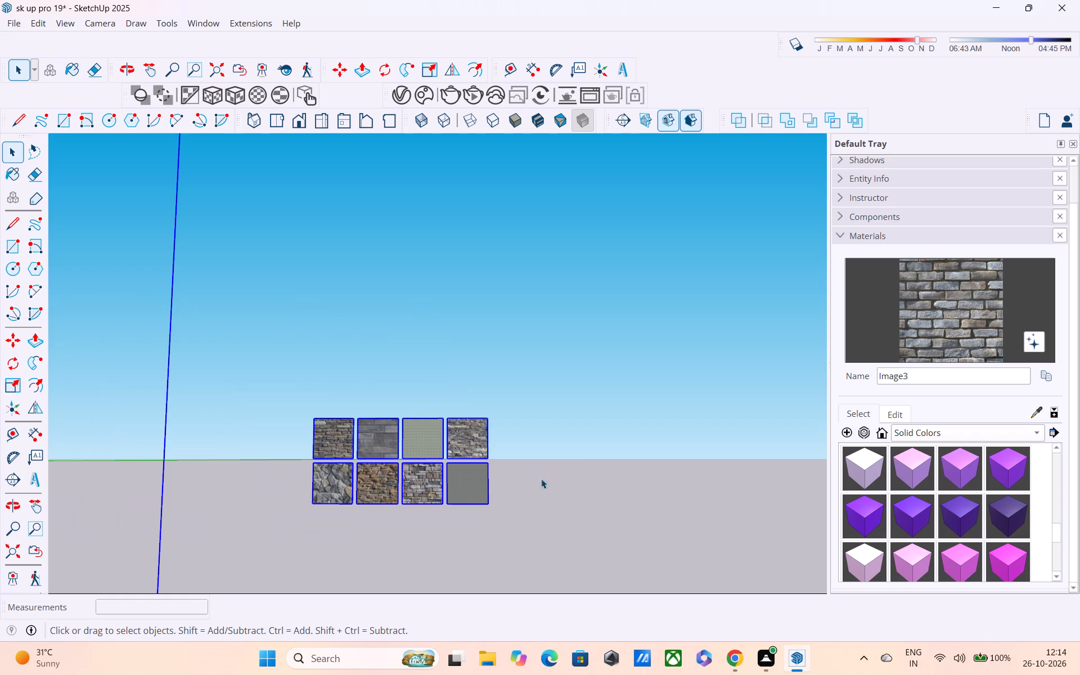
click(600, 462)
Import the Milk_White-Licetto_washable_matte_wall_paint model from the Downloads folder.
scroll(601, 462, down, 11)
key(z)
key(z)
middle_drag(633, 460, 634, 460)
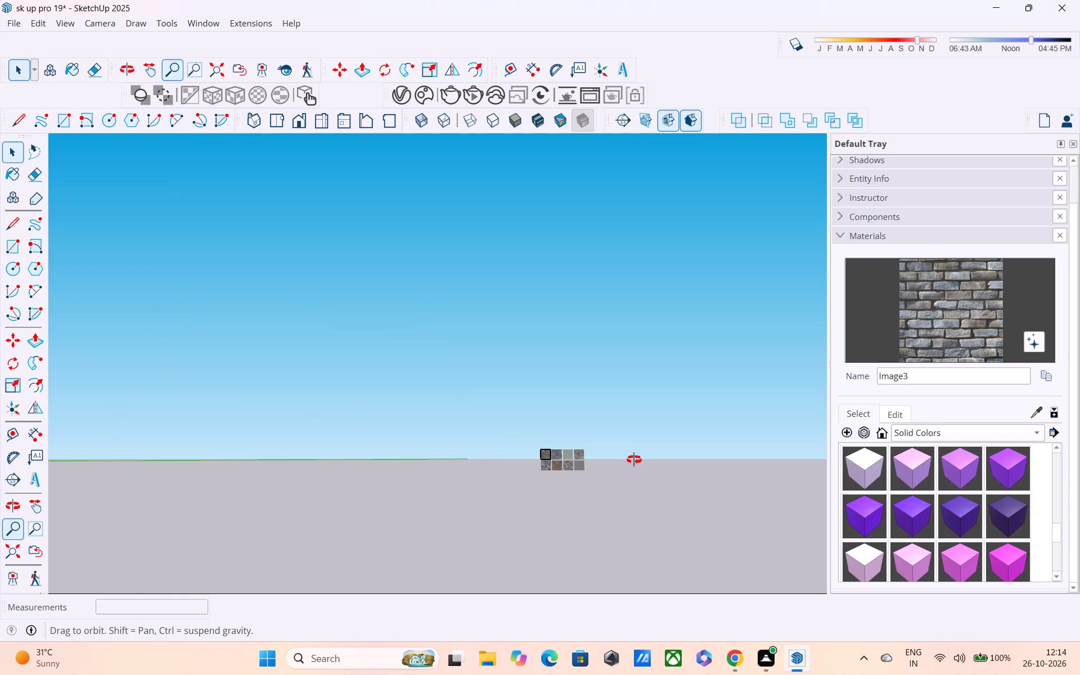
middle_drag(634, 460, 335, 465)
scroll(349, 458, down, 5)
scroll(575, 423, down, 2)
scroll(450, 457, down, 5)
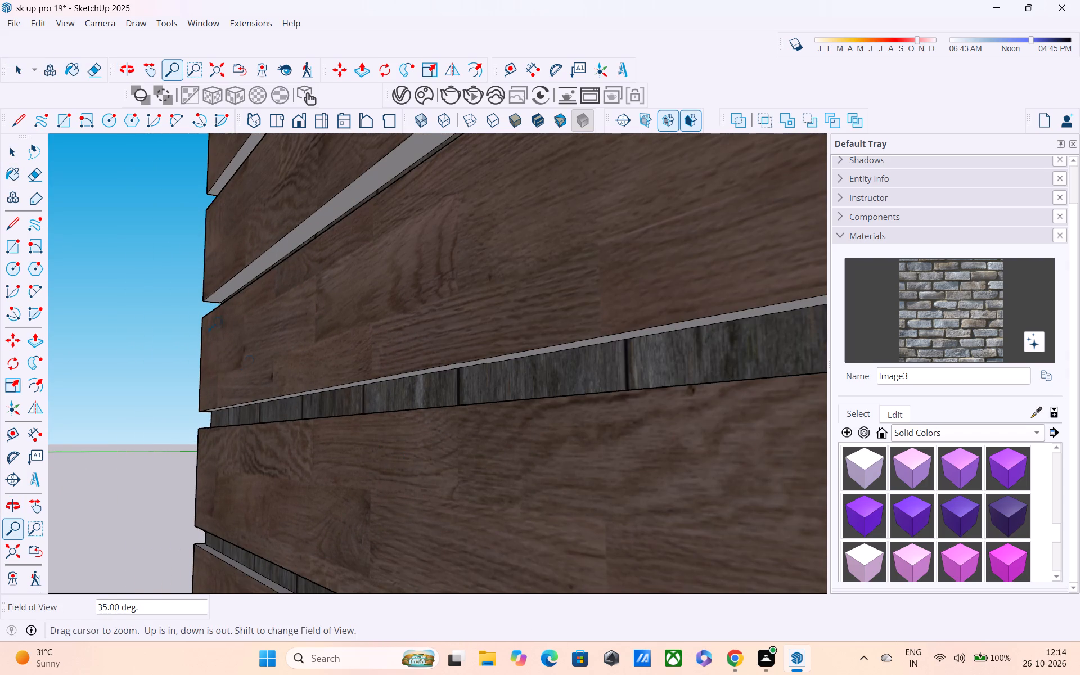
click(15, 20)
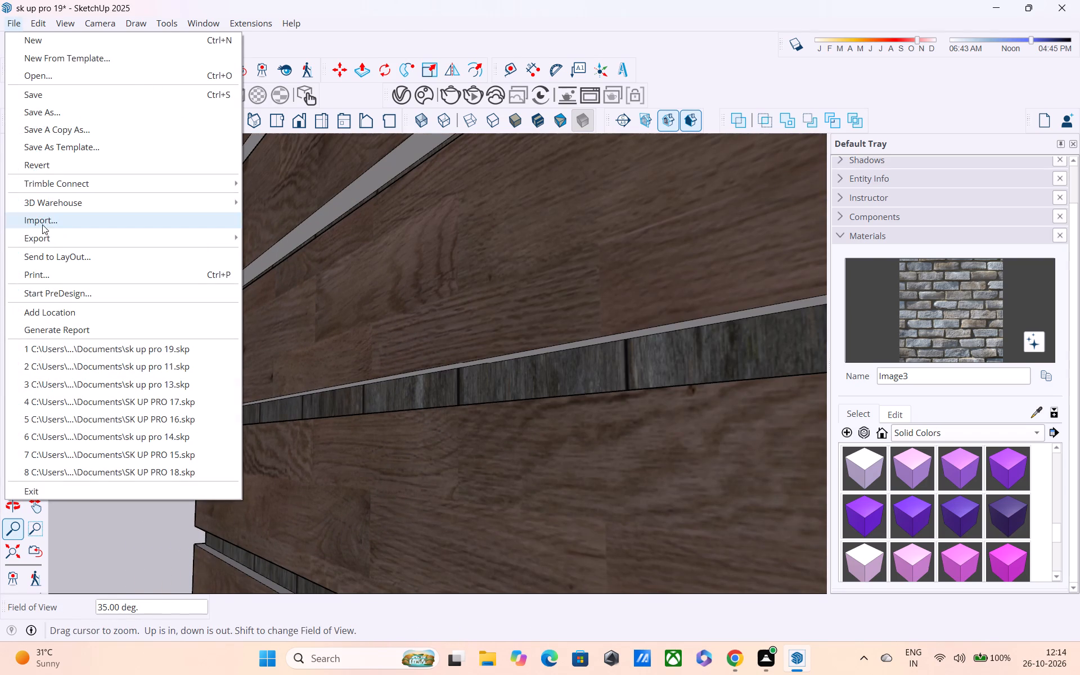
click(48, 217)
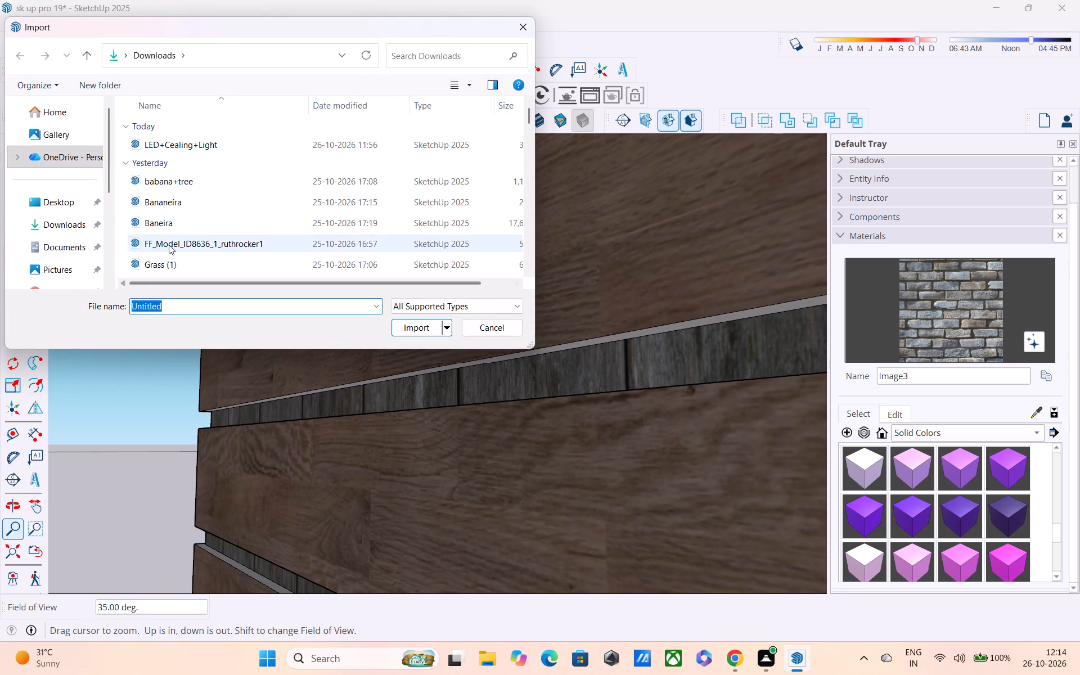
click(57, 227)
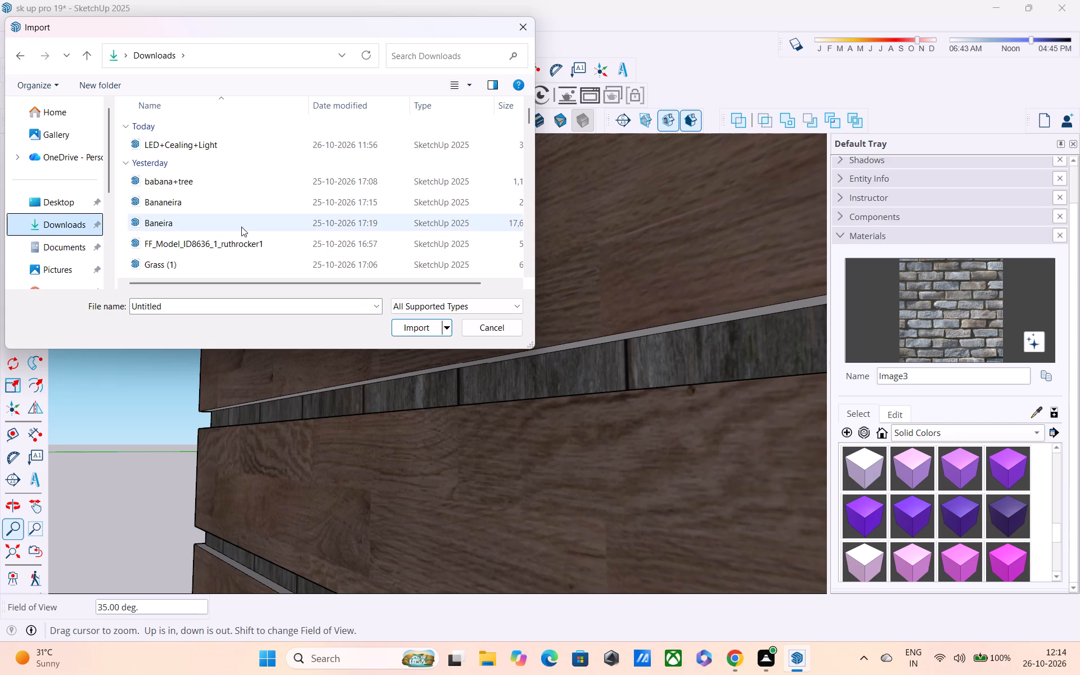
scroll(241, 227, down, 2)
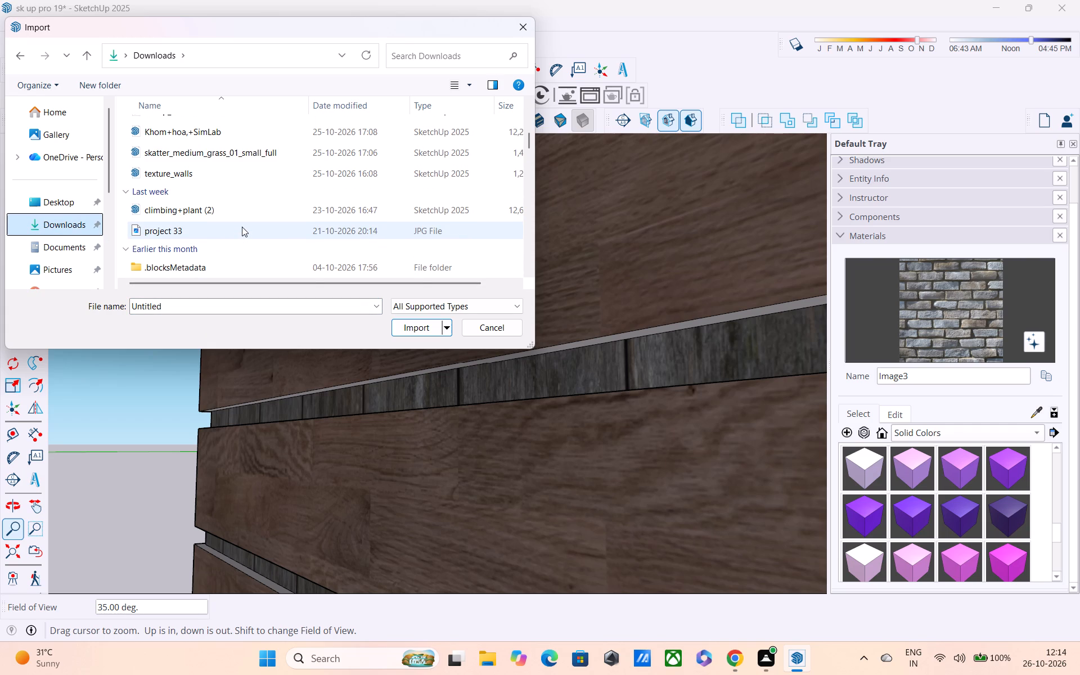
scroll(242, 227, down, 1)
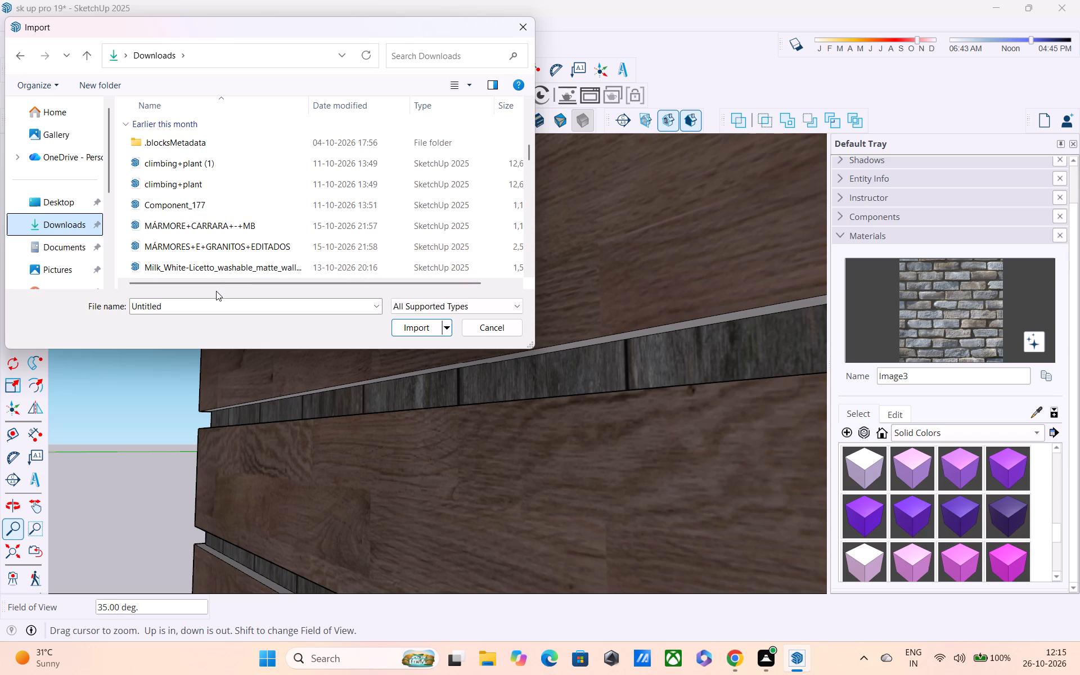
click(220, 273)
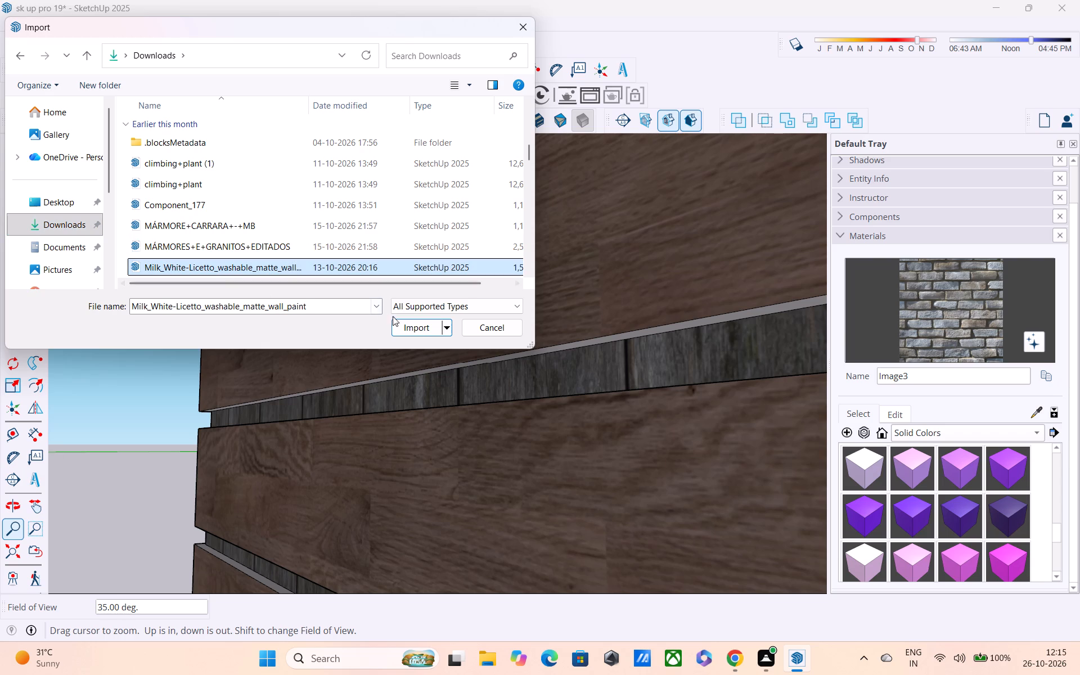
click(413, 330)
Place the imported milk-white paint swatch on the front edge of the floor slab, near the plank wall.
scroll(224, 398, down, 3)
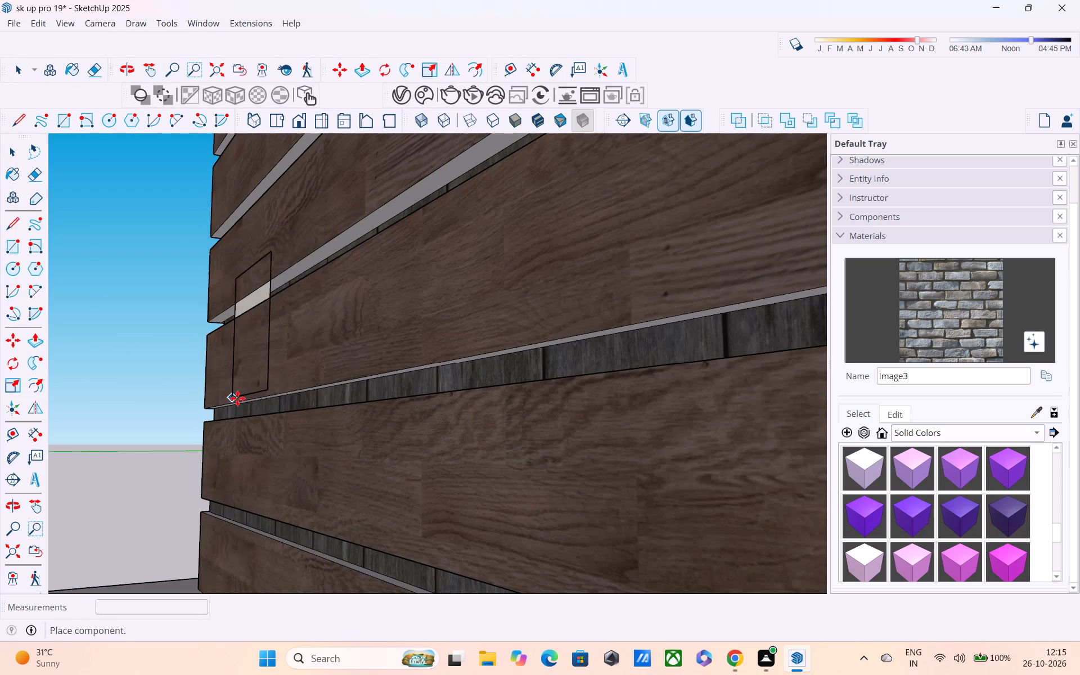
middle_drag(244, 467, 552, 478)
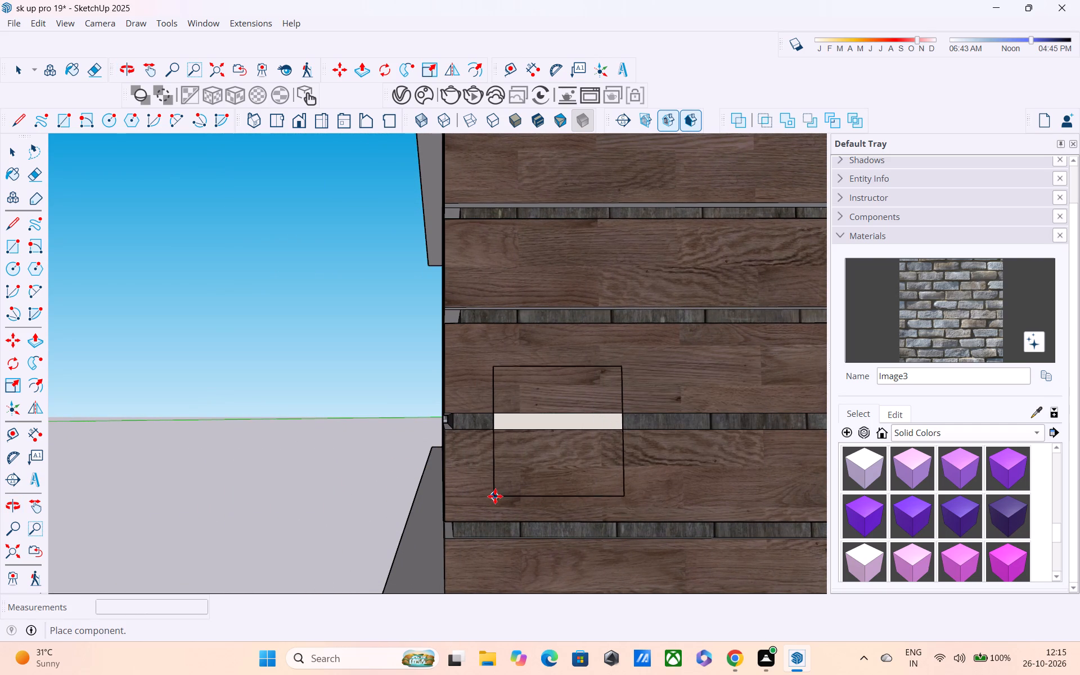
shift+middle_drag(505, 493, 694, 410)
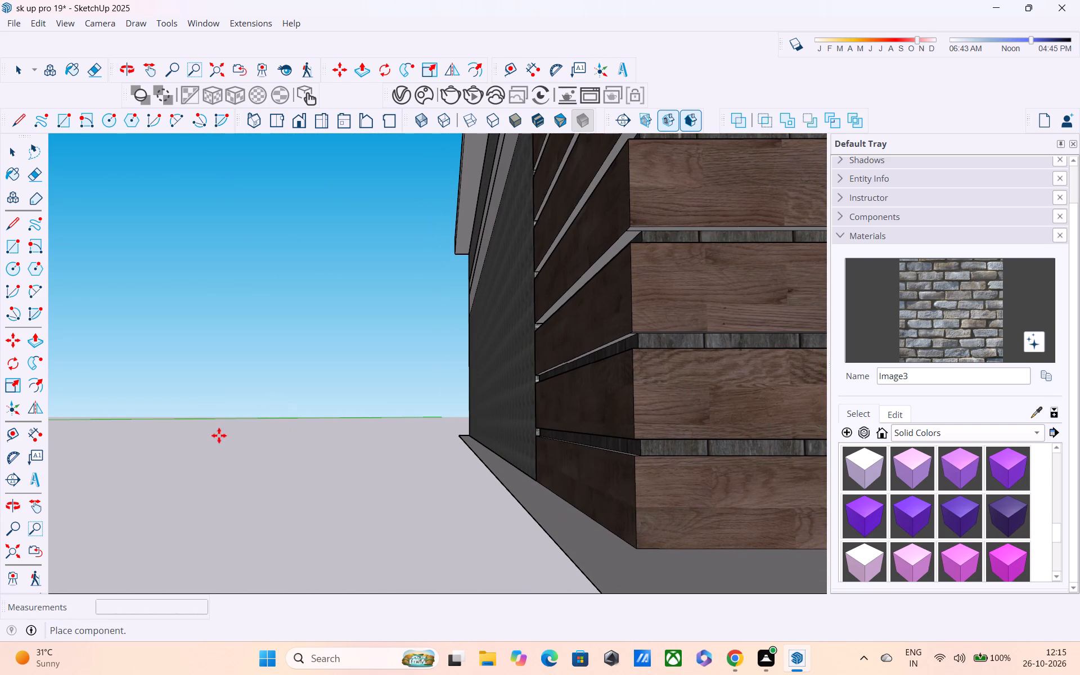
shift+middle_drag(315, 426, 533, 382)
scroll(421, 402, down, 3)
shift+middle_drag(316, 415, 310, 417)
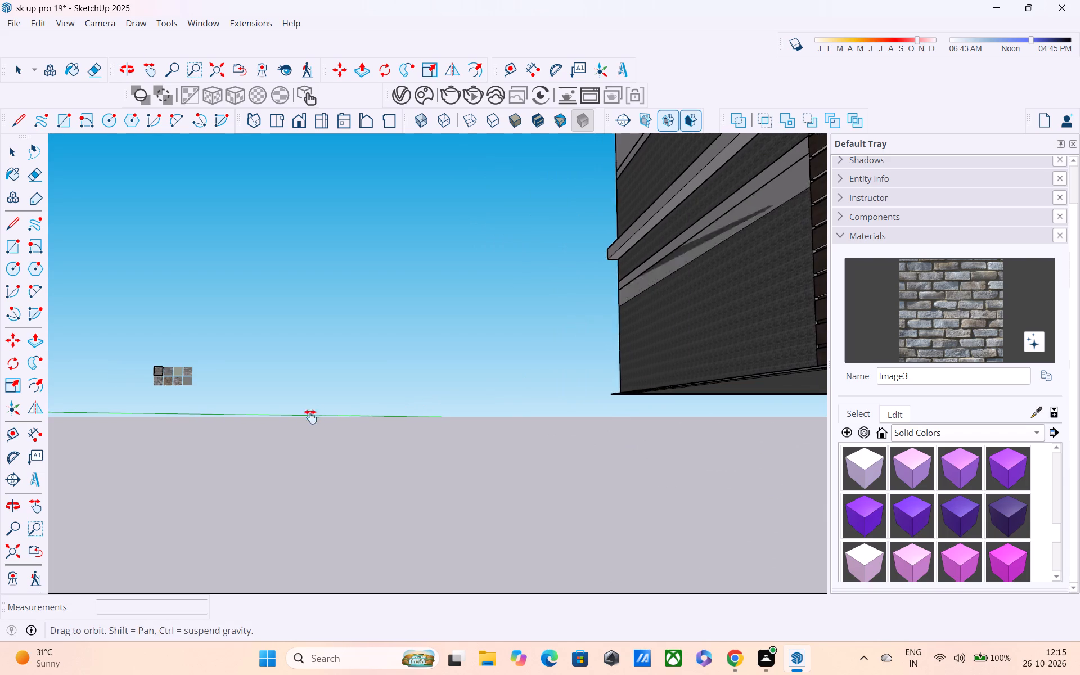
shift+middle_drag(310, 417, 135, 457)
scroll(202, 445, down, 5)
scroll(489, 386, down, 1)
shift+middle_drag(489, 386, 307, 445)
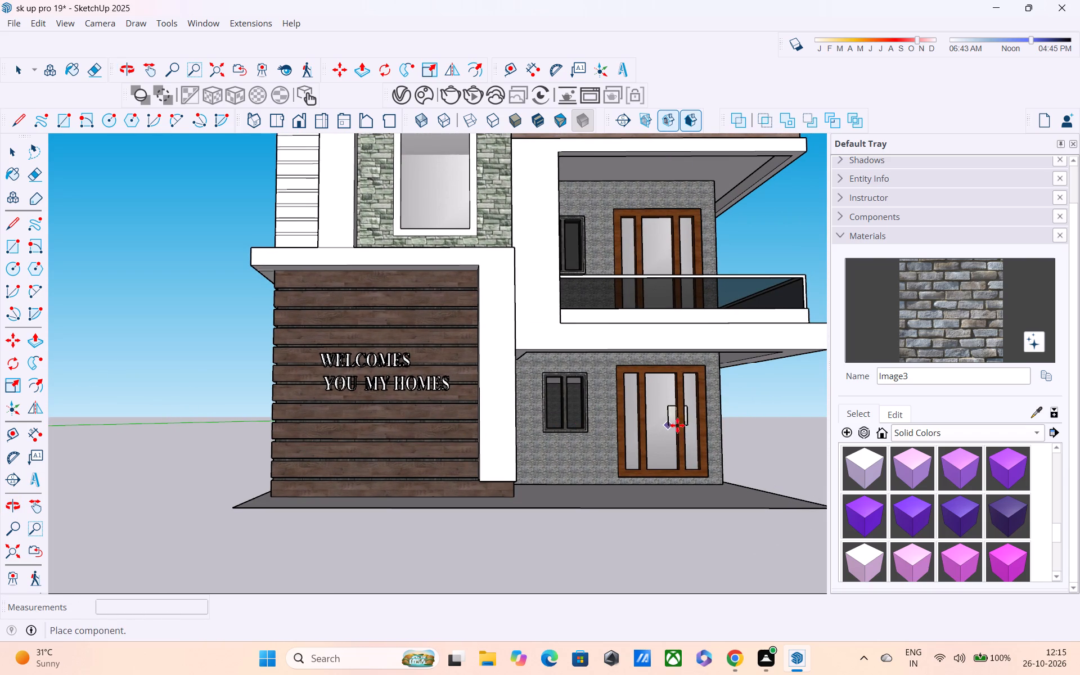
middle_drag(739, 449, 433, 493)
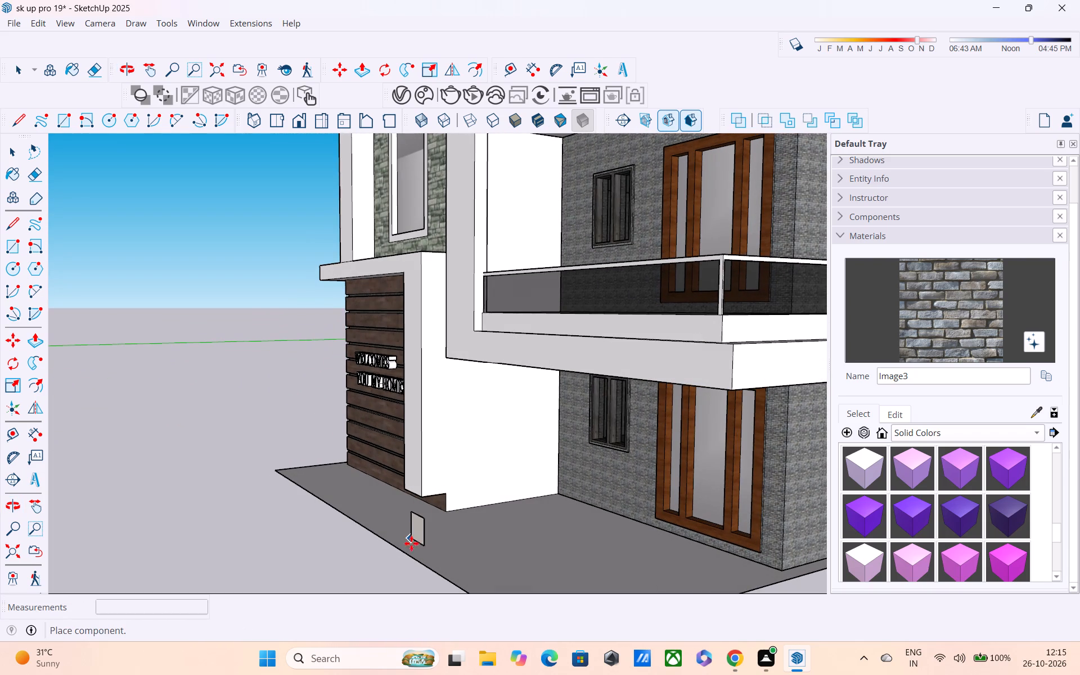
click(409, 553)
Sample the milk-white matte wall paint from the placed swatch and apply it to the ground-floor front wall around the window.
scroll(445, 548, up, 3)
scroll(381, 586, up, 5)
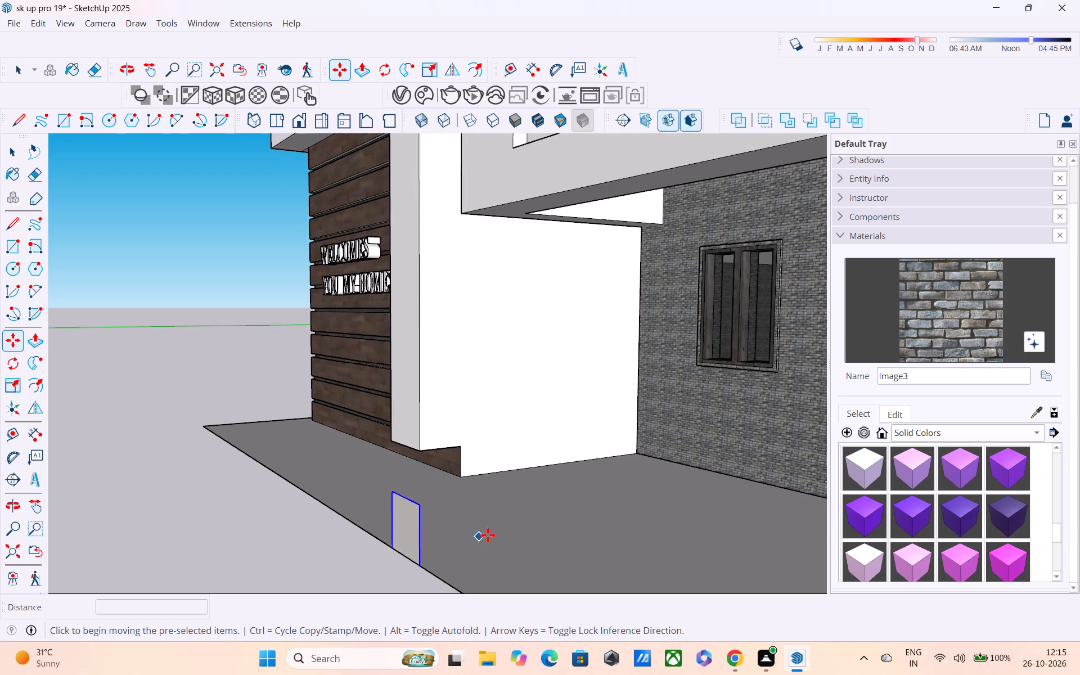
scroll(488, 535, up, 3)
middle_drag(453, 537, 588, 488)
scroll(631, 440, up, 4)
key(space)
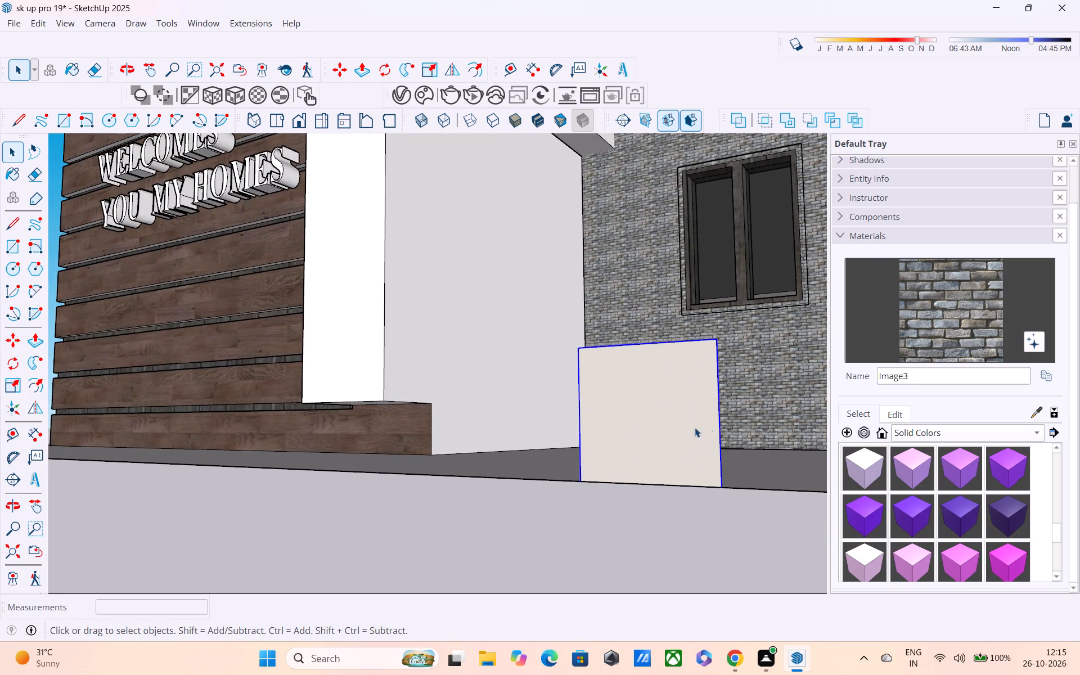
click(1036, 413)
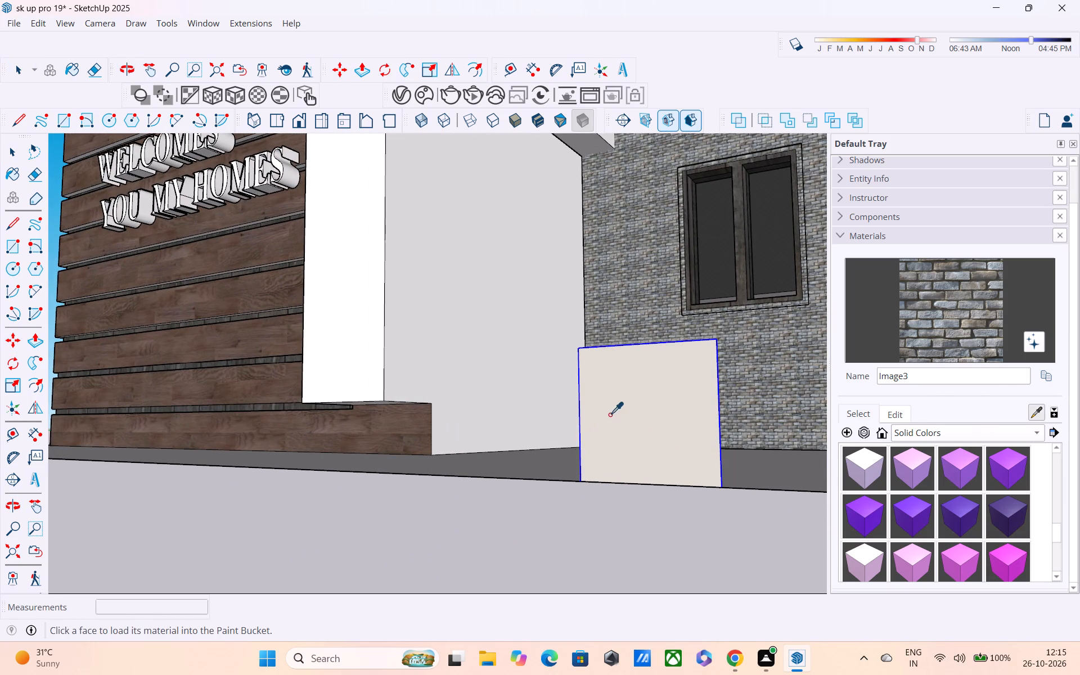
click(615, 413)
click(644, 274)
Examine the milk-white paint on the ground-floor walls from the front and the side.
scroll(686, 314, down, 7)
scroll(735, 330, down, 1)
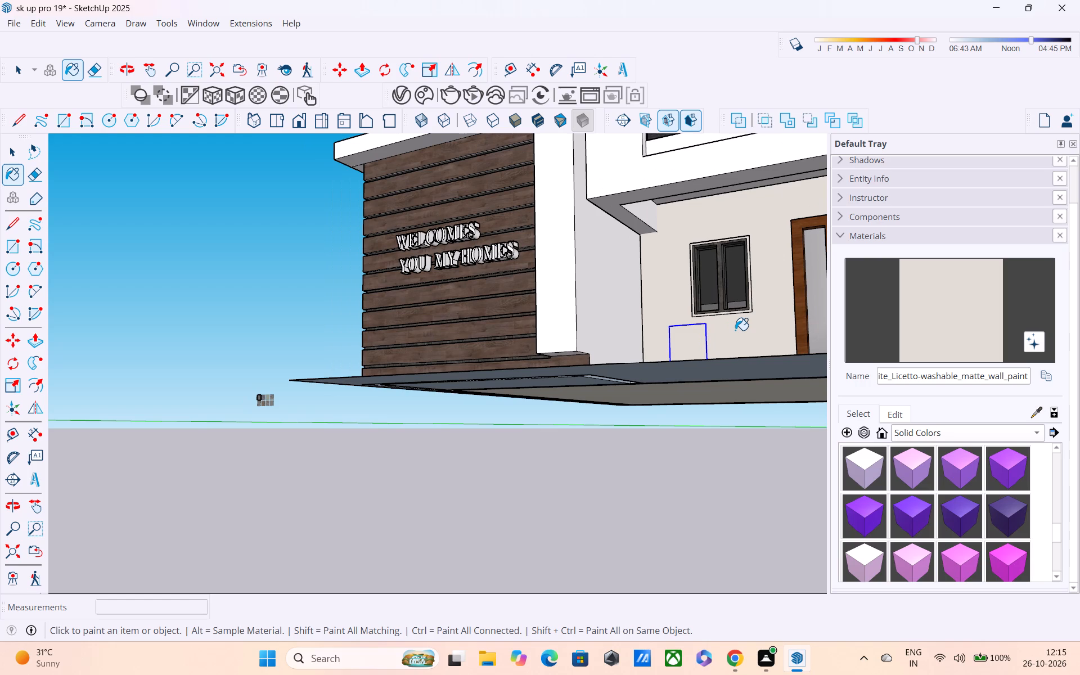
scroll(735, 330, down, 2)
middle_drag(733, 330, 635, 367)
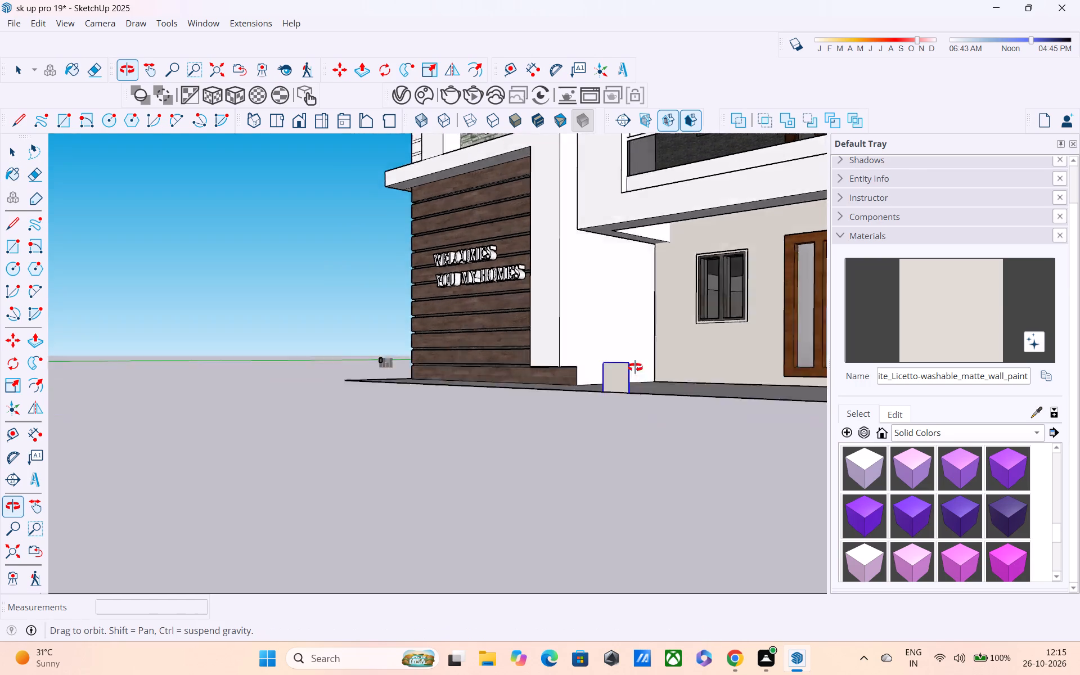
middle_drag(635, 367, 418, 394)
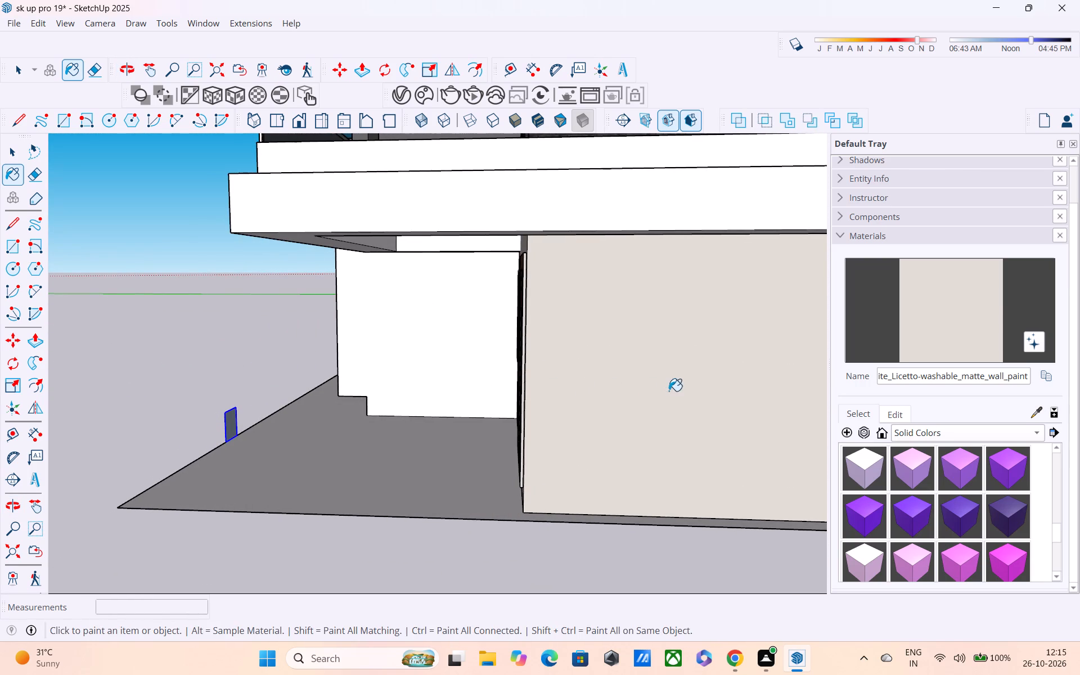
scroll(565, 405, down, 2)
middle_drag(529, 402, 755, 379)
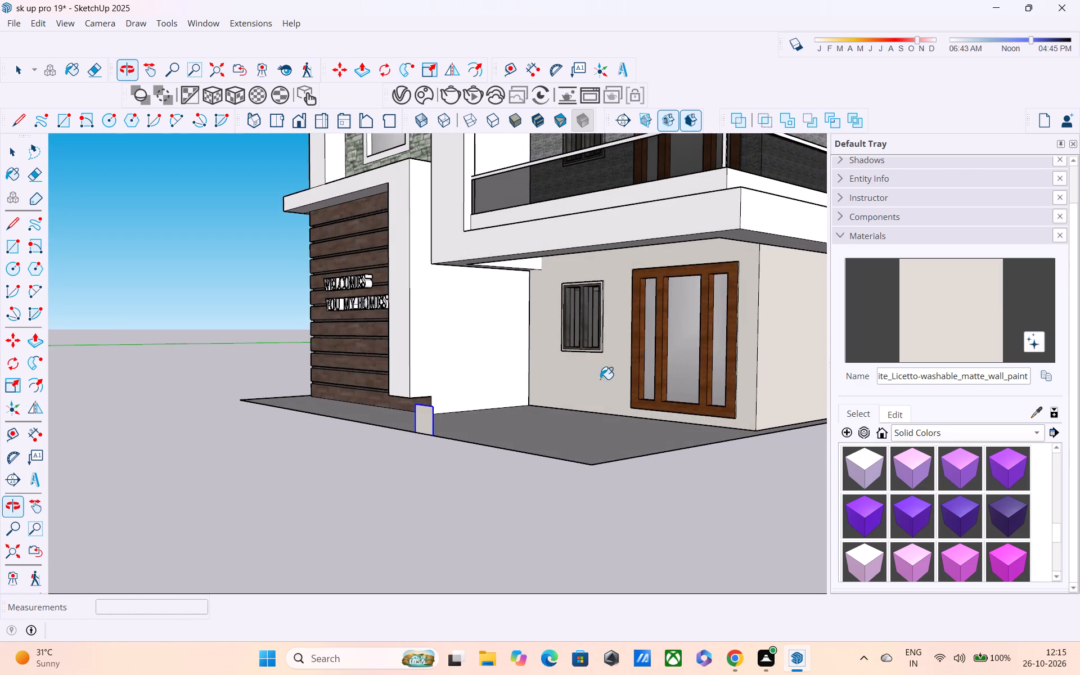
middle_drag(468, 380, 594, 379)
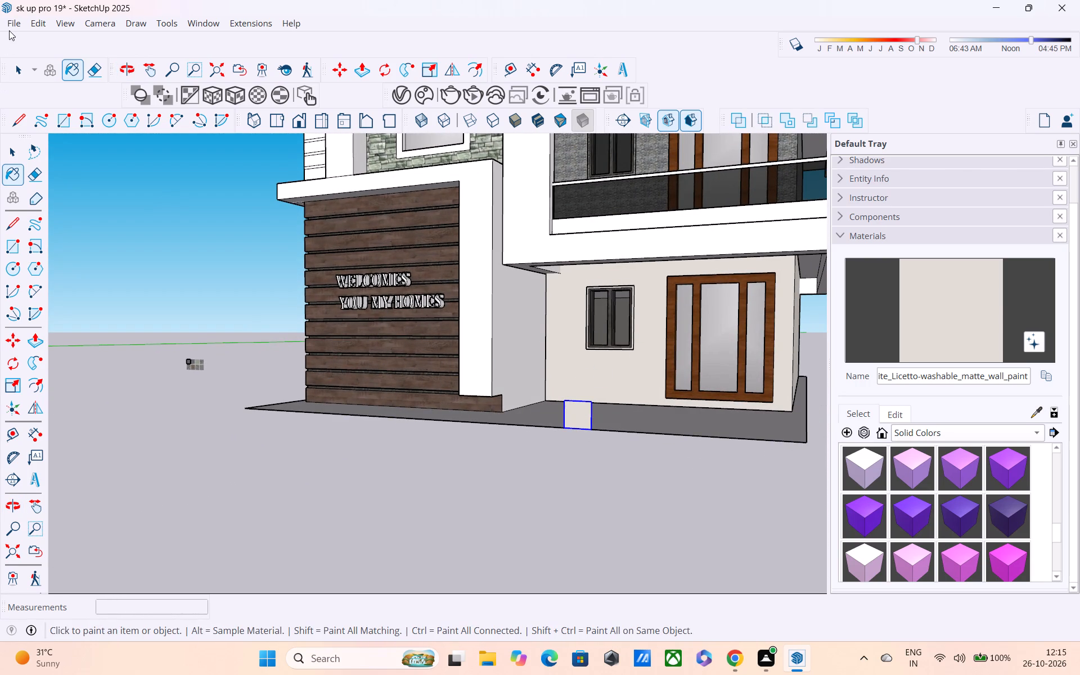
Import the MÁRMORES+E+GRANITOS+EDITADOS model from the Downloads folder.
click(11, 19)
click(38, 215)
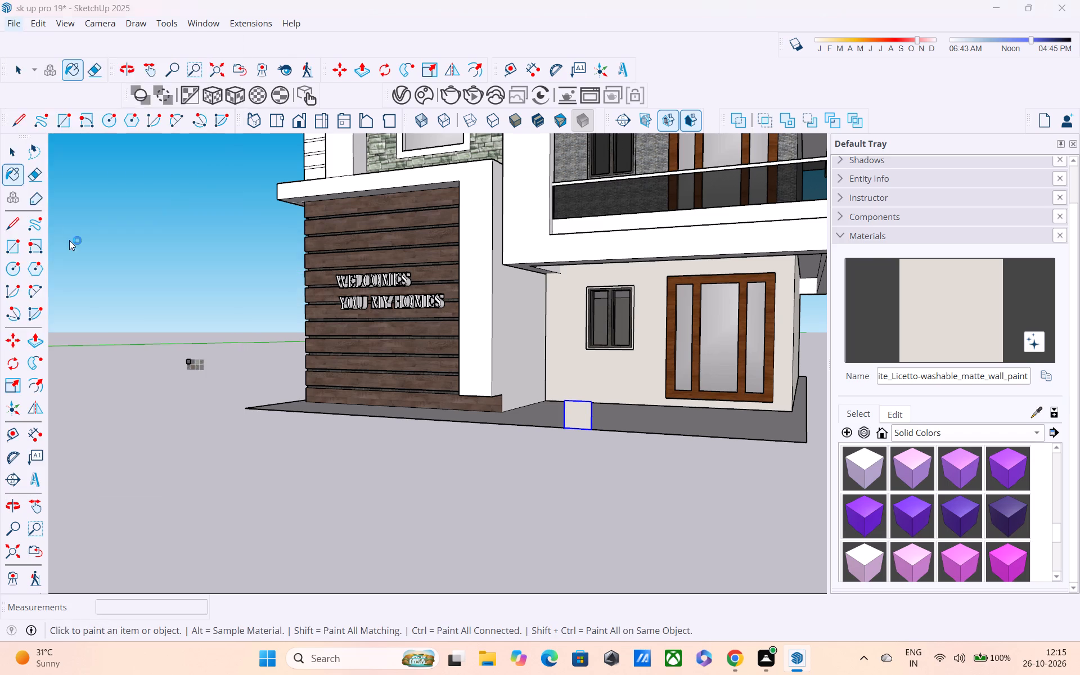
click(75, 227)
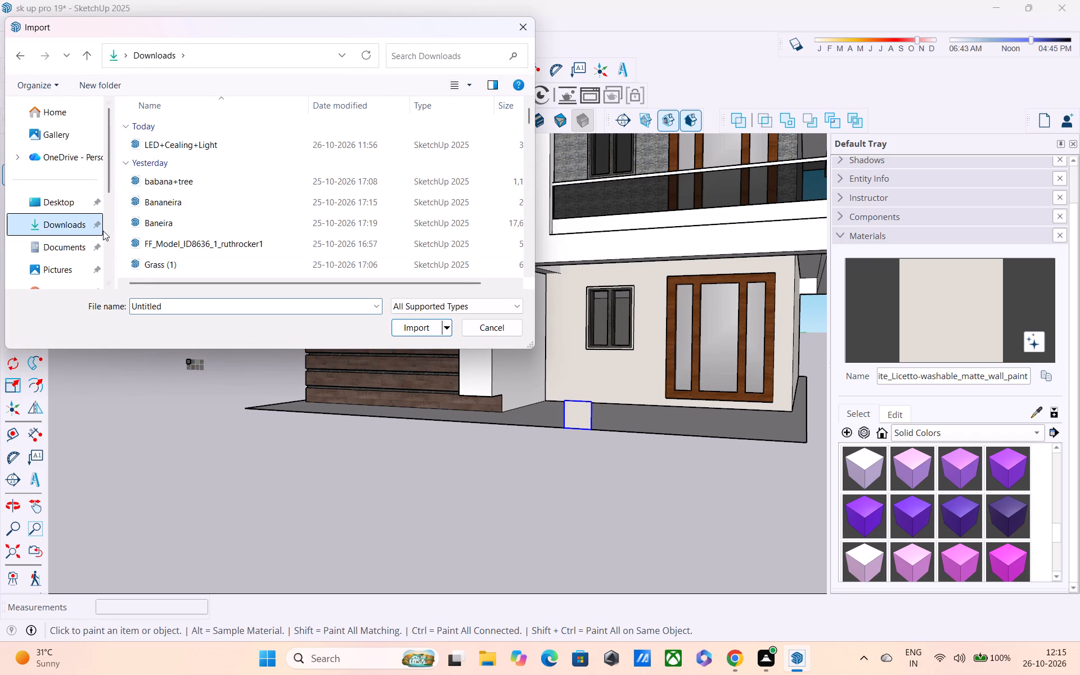
scroll(197, 242, down, 3)
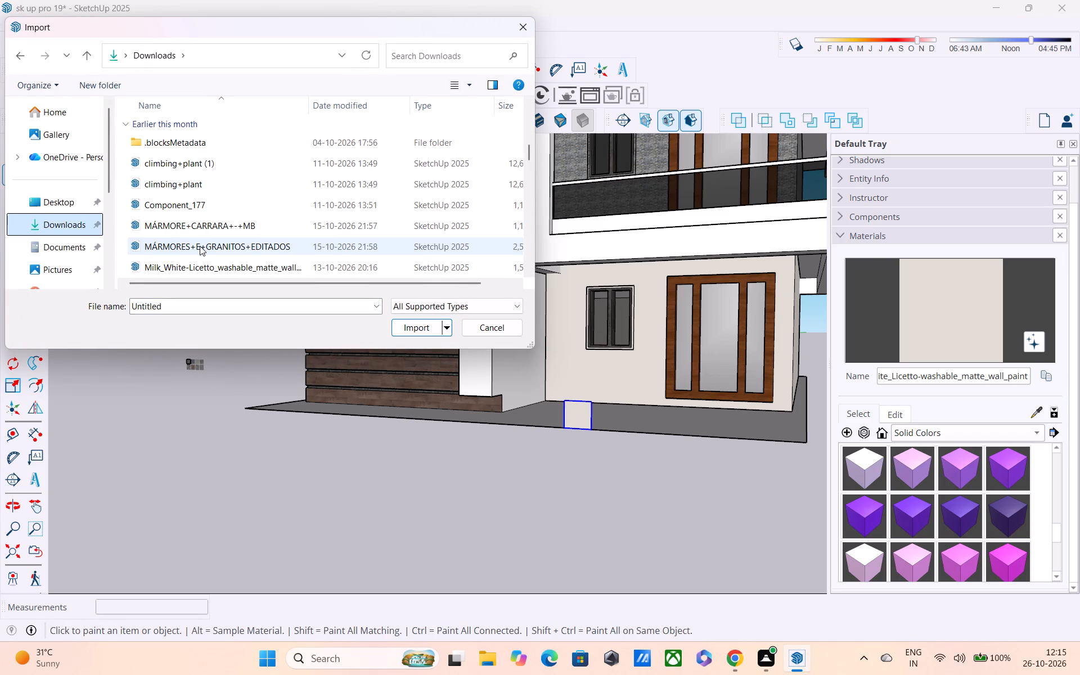
click(200, 246)
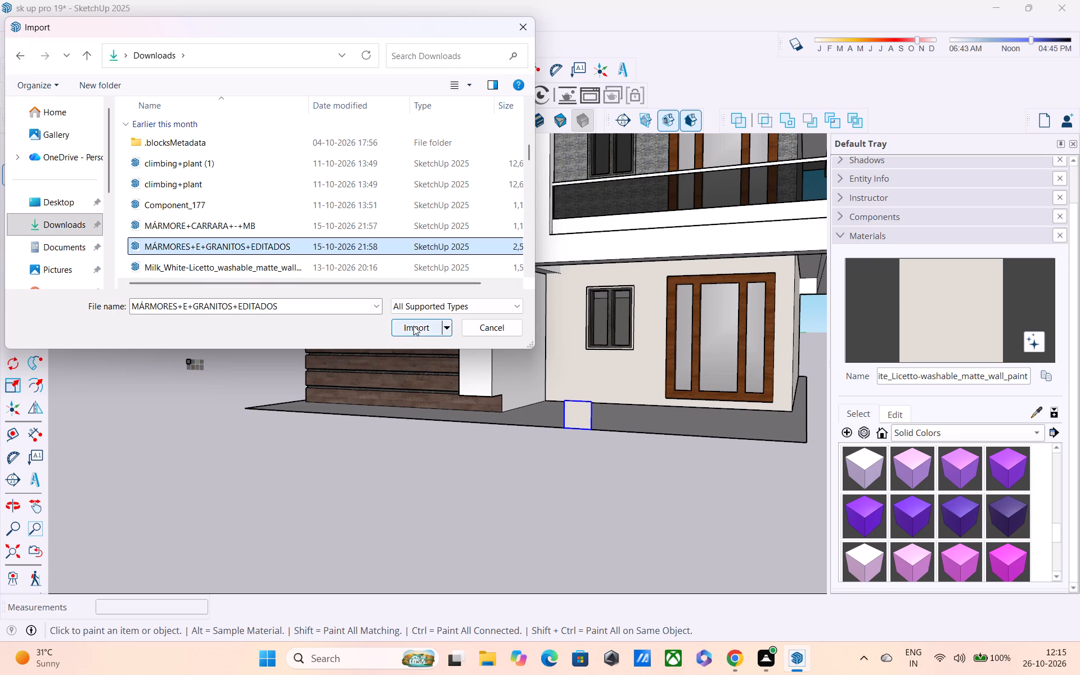
click(414, 326)
Place the imported marble and granite sample set at the foot of the ground-floor front door.
scroll(132, 458, down, 2)
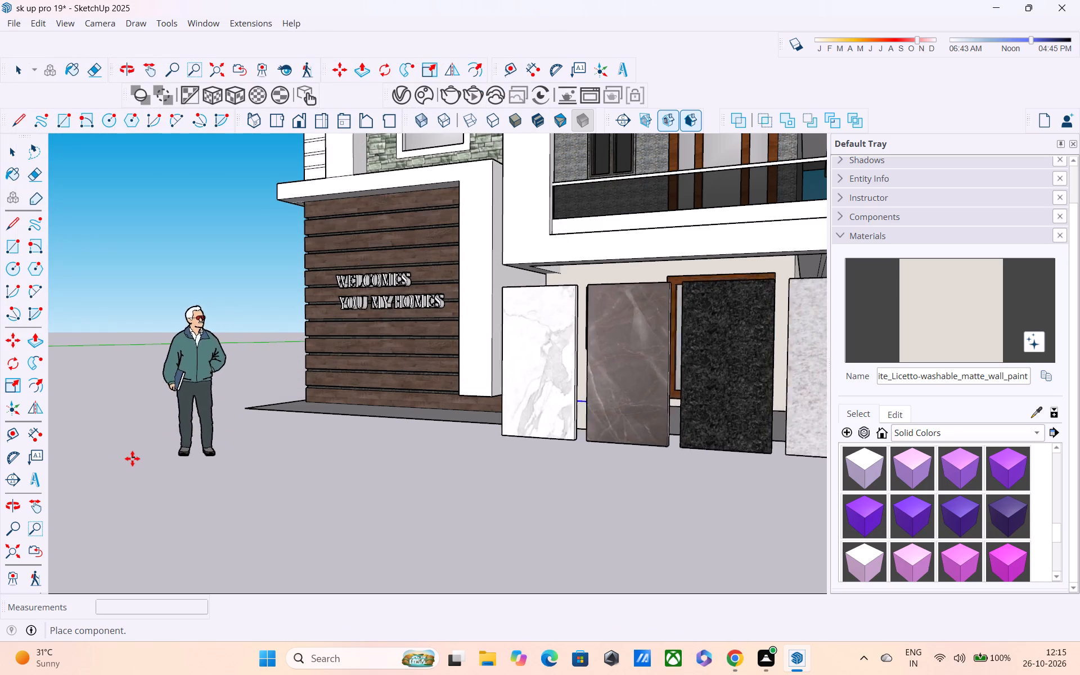
scroll(132, 458, down, 6)
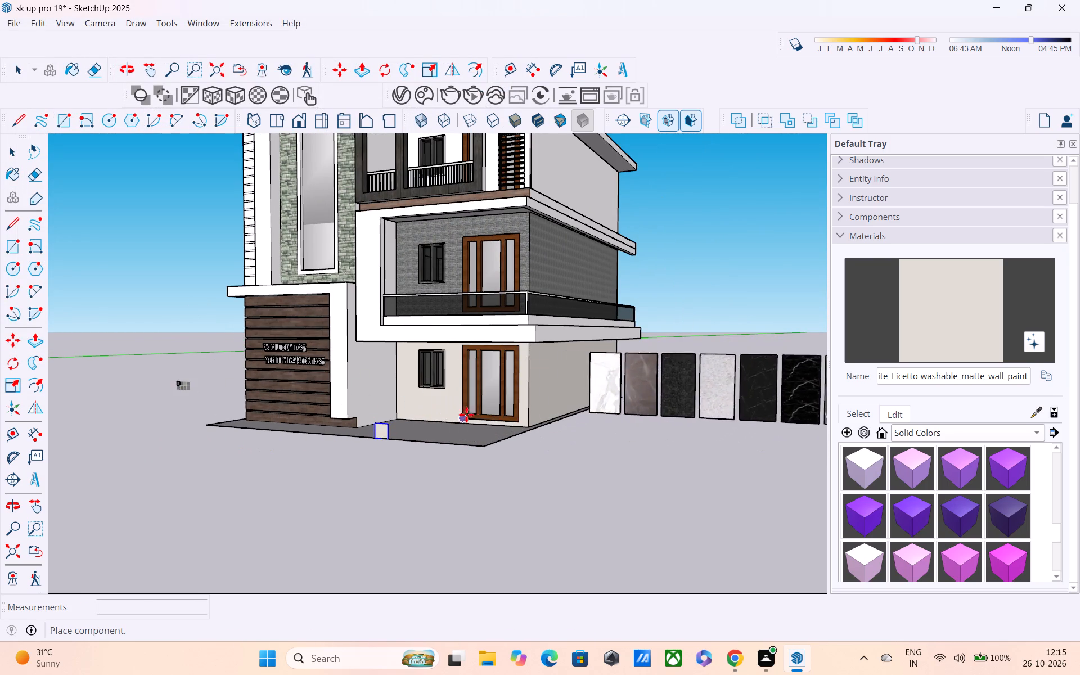
scroll(0, 447, down, 3)
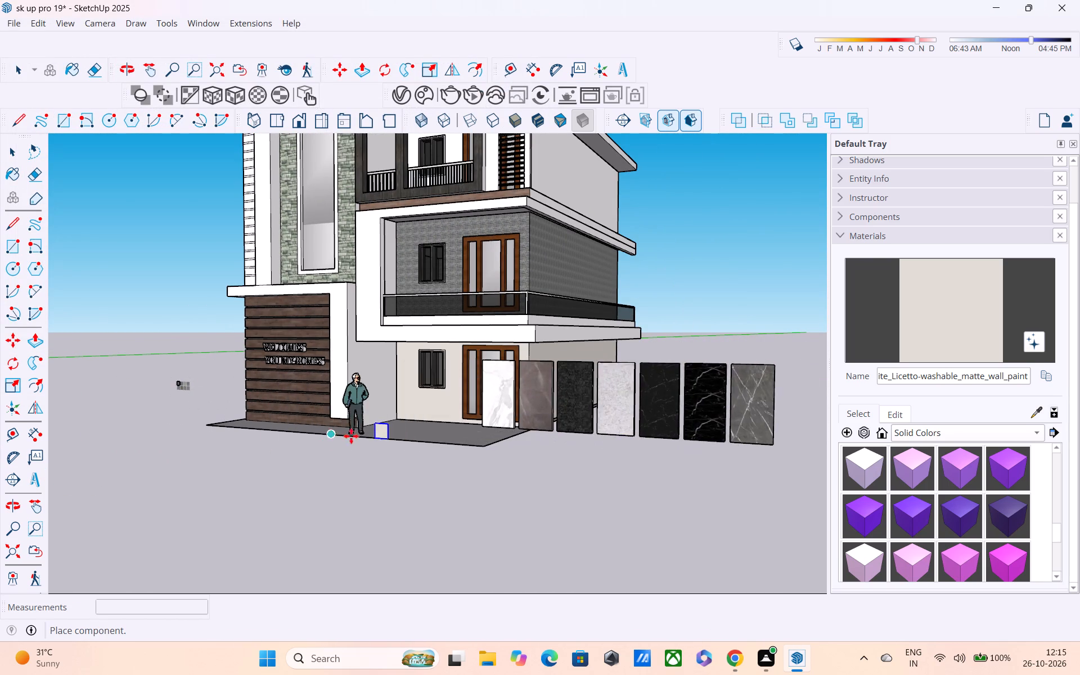
click(469, 422)
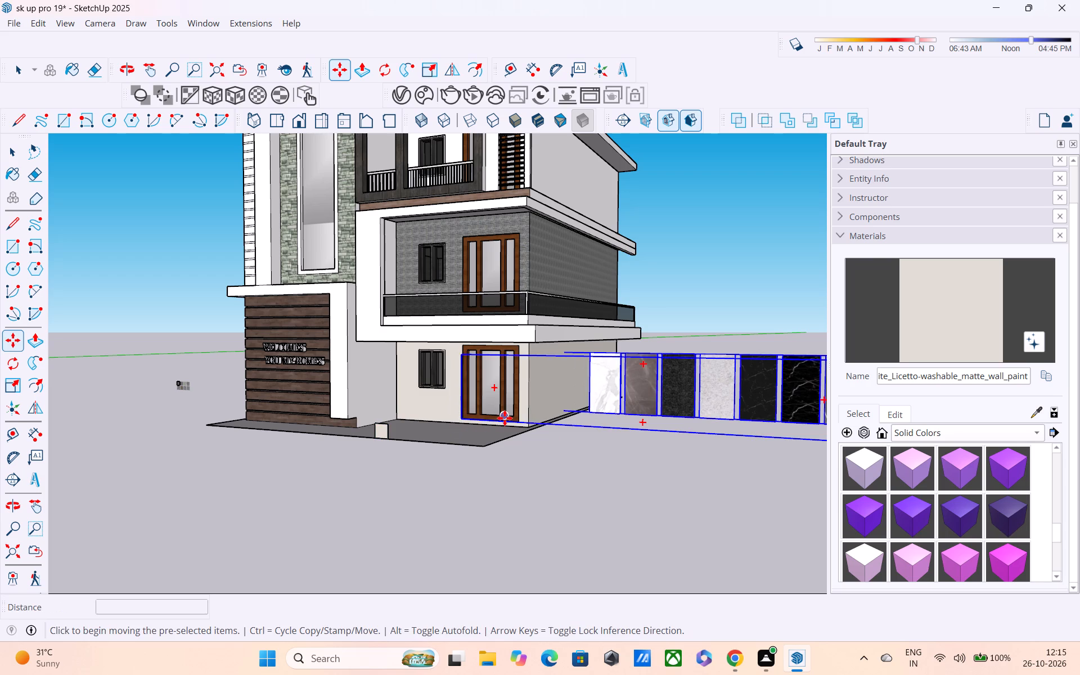
key(space)
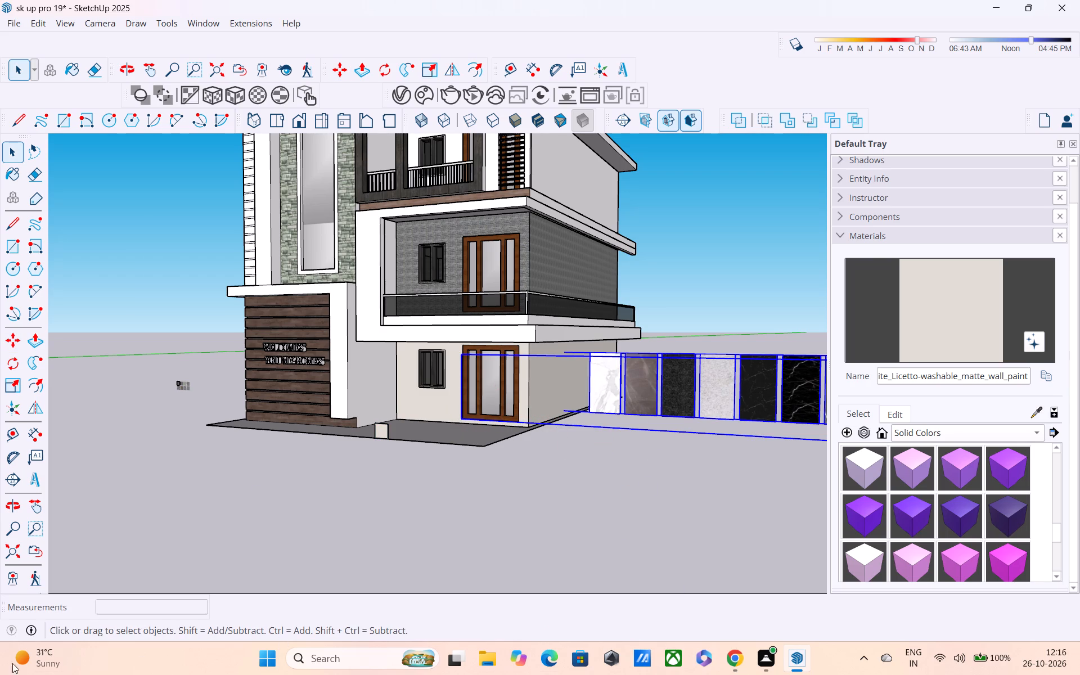
Sample the GRANITO SIENA material from the light granite slab and apply it to the ground-floor and first-floor walls around the windows and doors.
click(1034, 415)
click(722, 375)
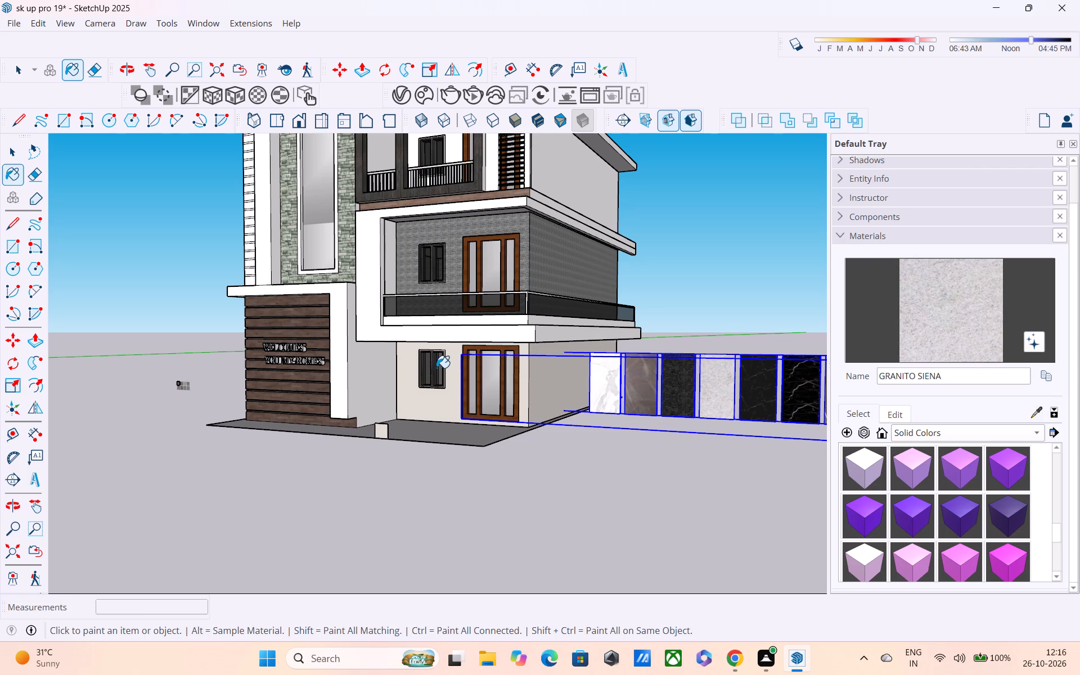
click(426, 404)
middle_drag(458, 386, 379, 399)
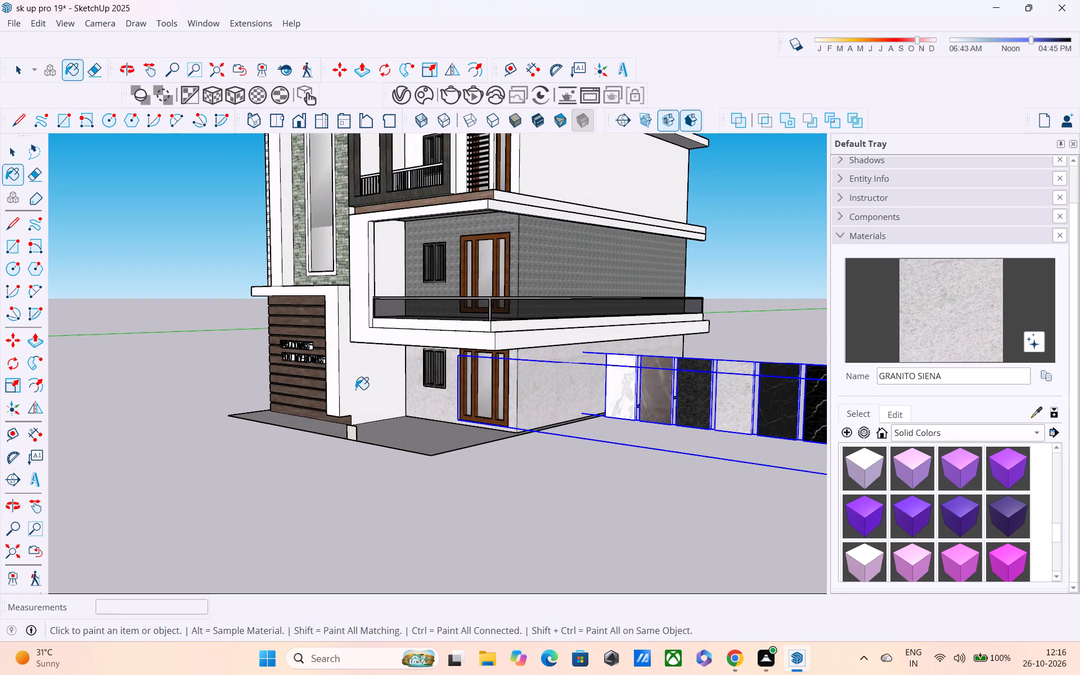
middle_drag(403, 234, 534, 282)
scroll(534, 256, up, 1)
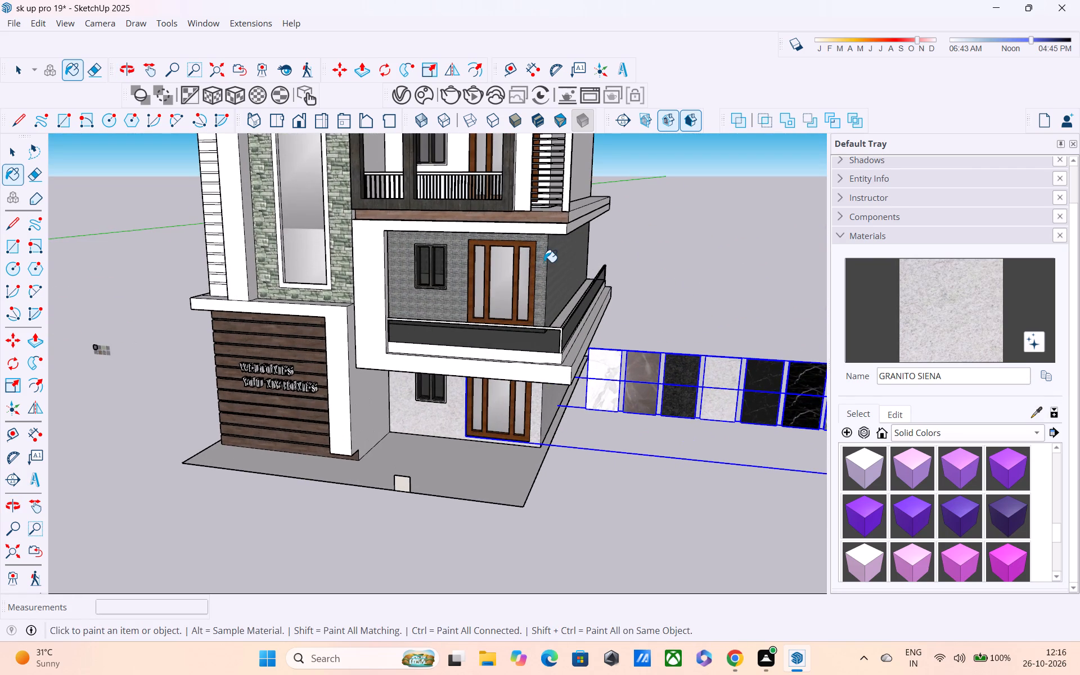
click(544, 262)
Apply GRANITO SIENA to the second-floor outer wall and the side wall inside the second-floor balcony.
middle_drag(547, 261, 543, 186)
scroll(485, 232, up, 3)
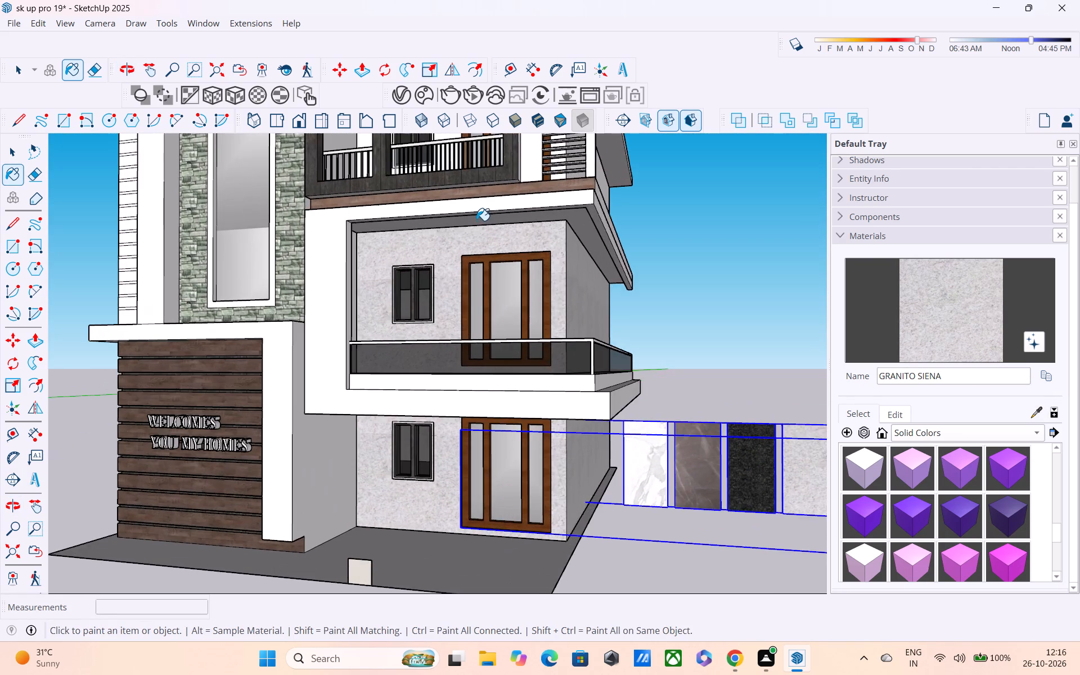
middle_drag(477, 219, 485, 179)
scroll(484, 178, down, 4)
middle_drag(501, 197, 404, 287)
scroll(403, 287, down, 4)
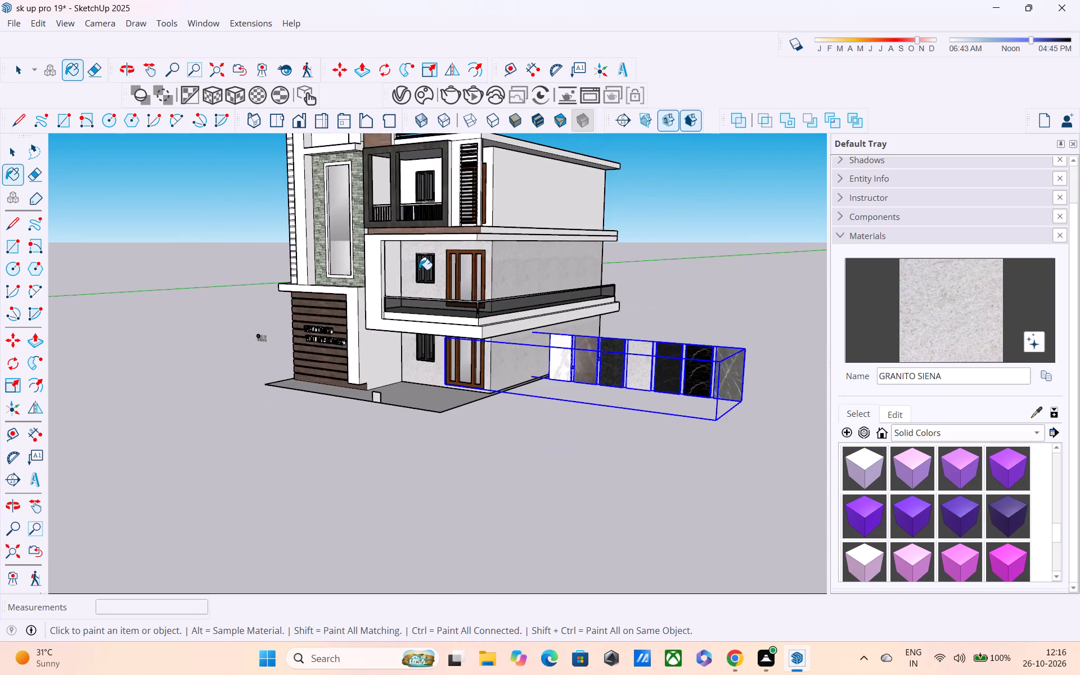
middle_drag(421, 268, 449, 226)
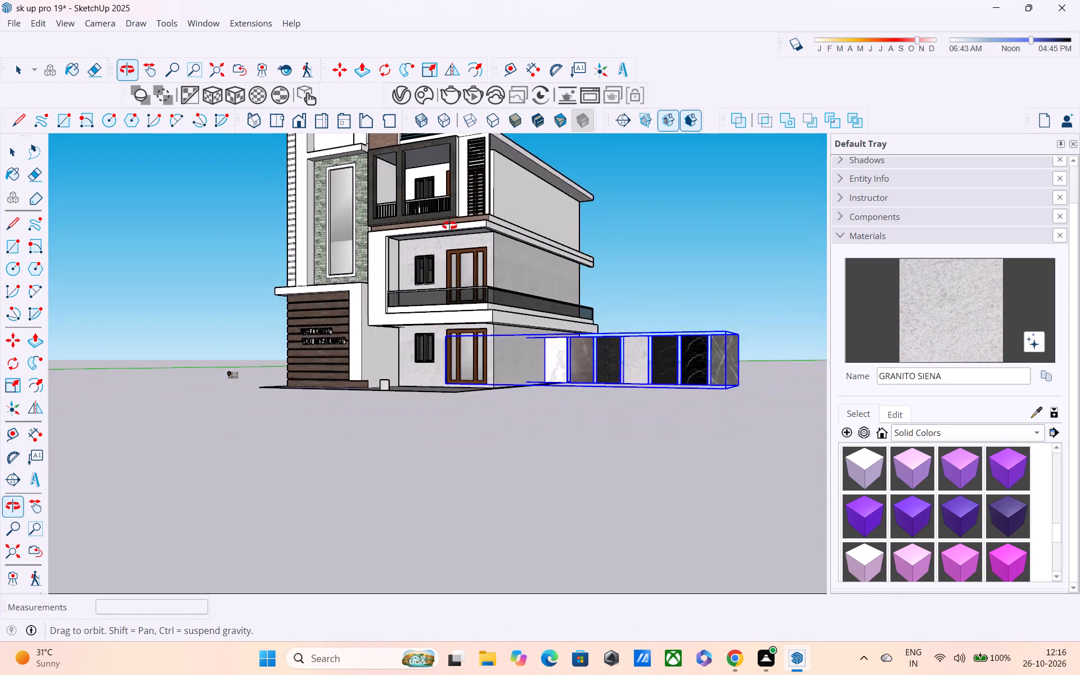
middle_drag(449, 226, 372, 296)
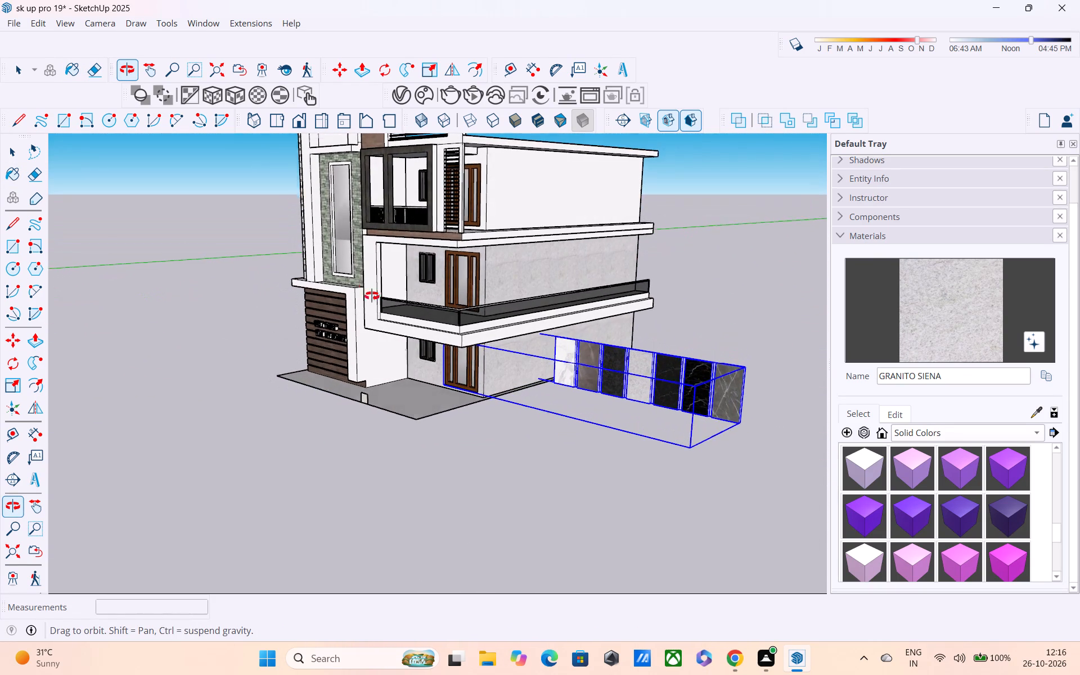
middle_drag(372, 296, 376, 300)
click(496, 192)
middle_drag(483, 190, 550, 186)
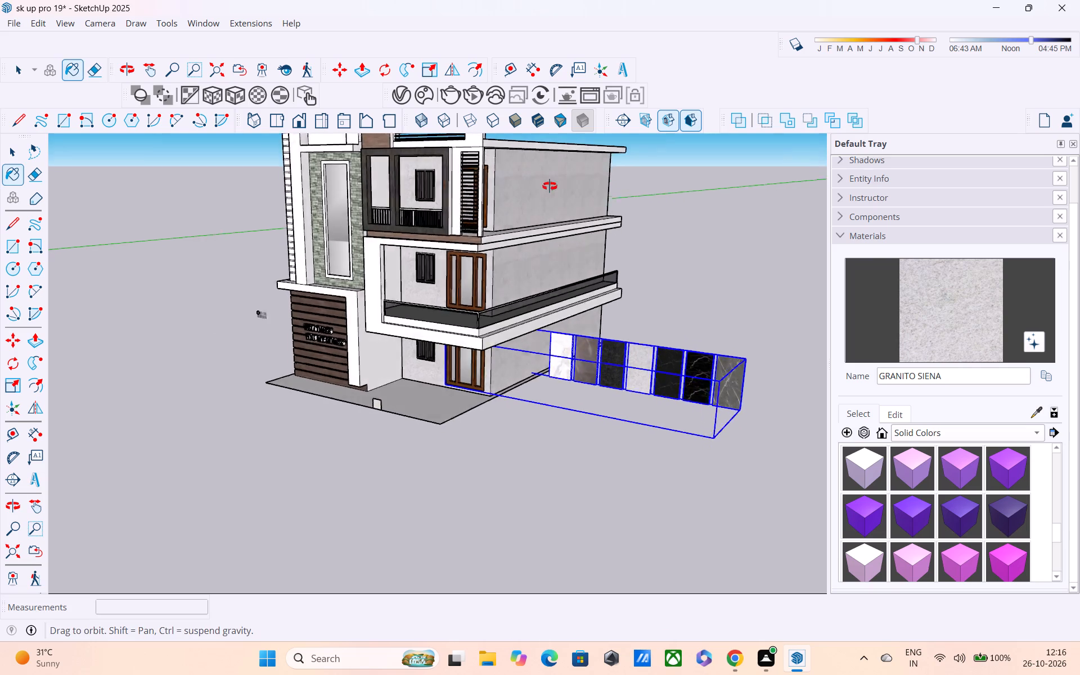
middle_drag(550, 186, 584, 180)
scroll(398, 177, up, 2)
click(380, 172)
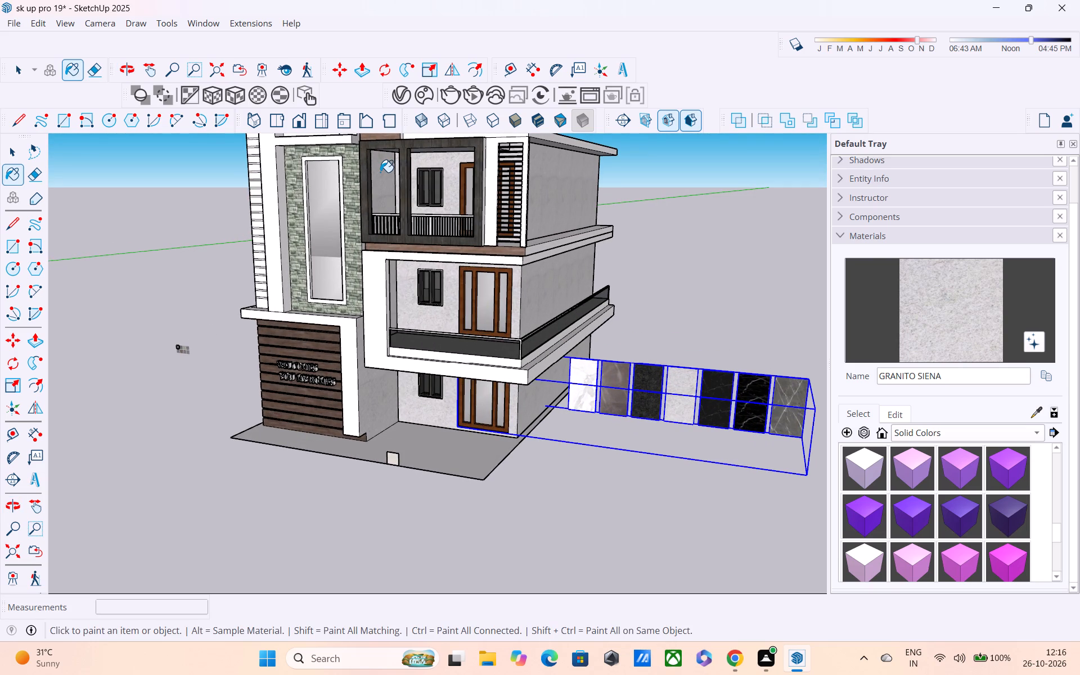
Move the marble and granite sample set about 32' 10" away from the house, clear of its open side.
middle_drag(381, 172, 227, 136)
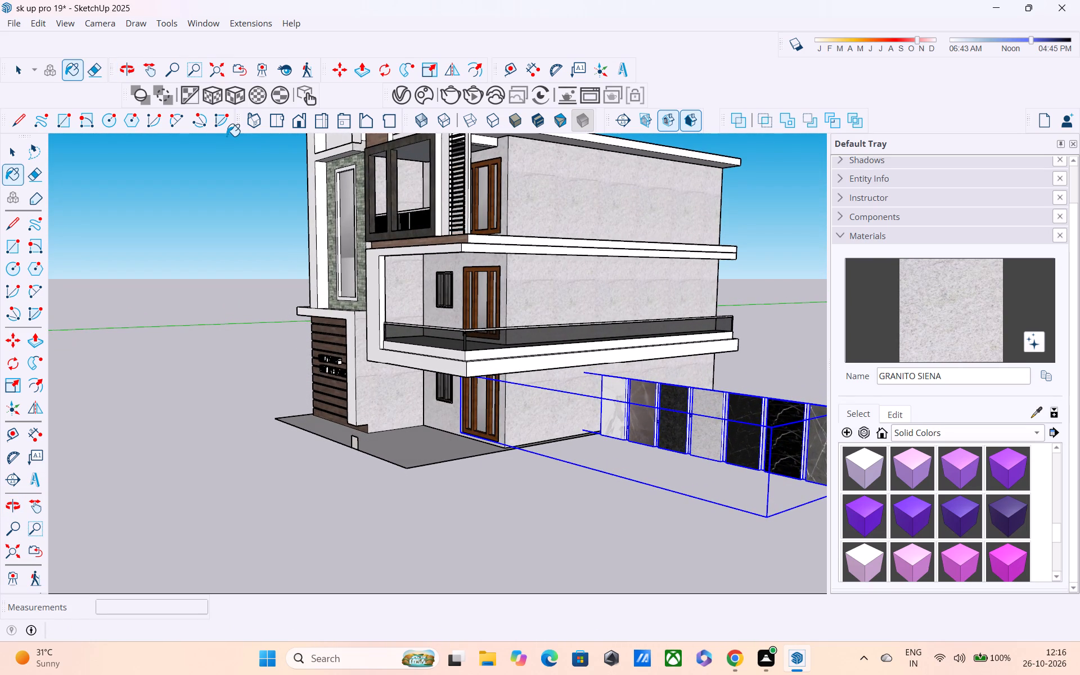
scroll(227, 136, down, 5)
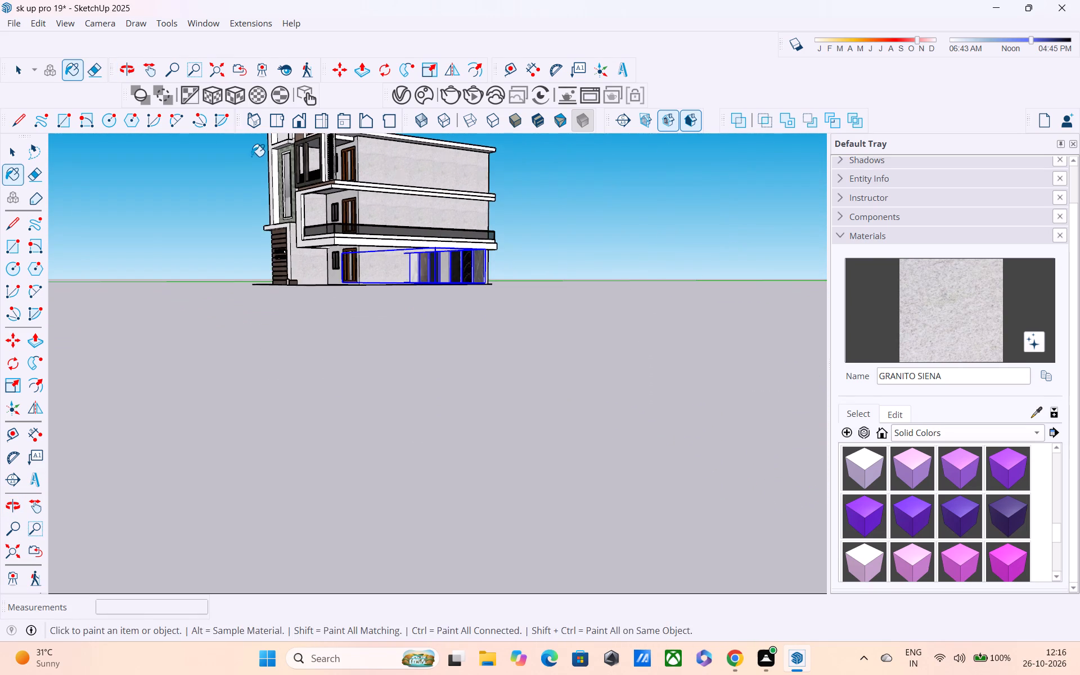
middle_drag(295, 176, 500, 199)
key(space)
click(500, 199)
middle_drag(420, 218, 532, 214)
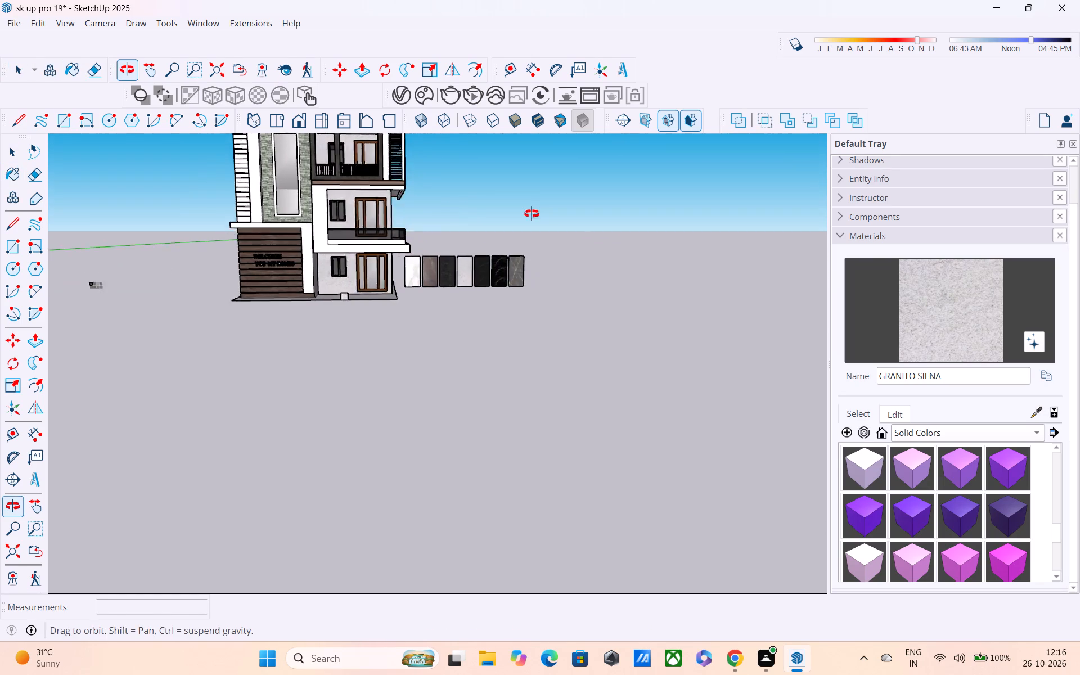
middle_drag(532, 214, 557, 208)
scroll(484, 231, up, 5)
click(445, 275)
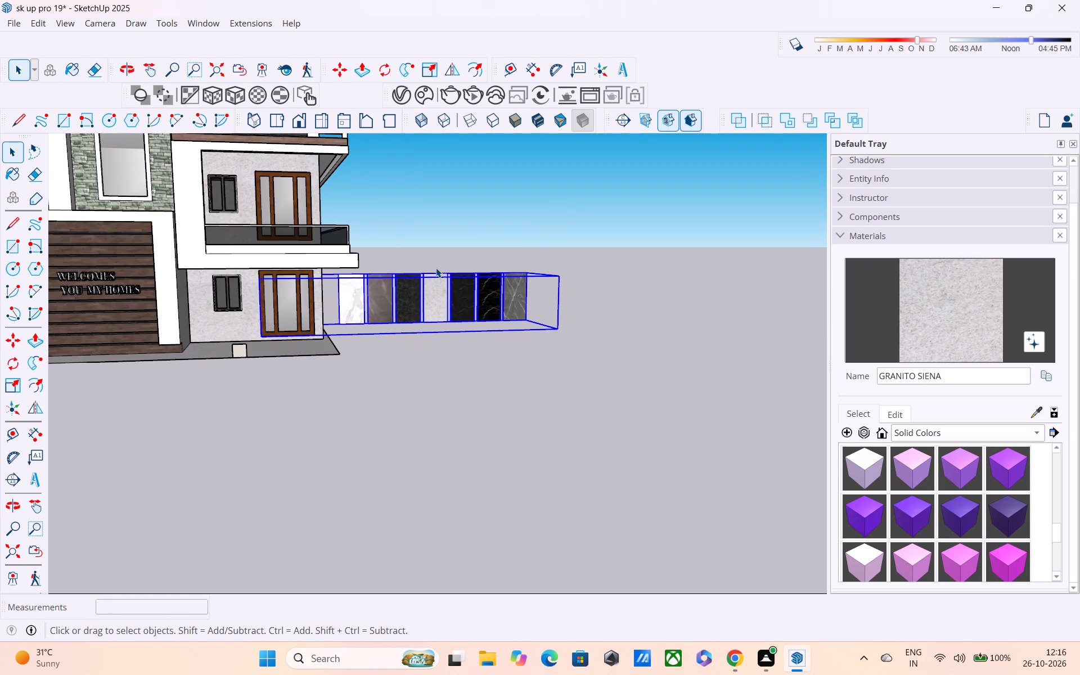
key(m)
click(431, 273)
click(646, 229)
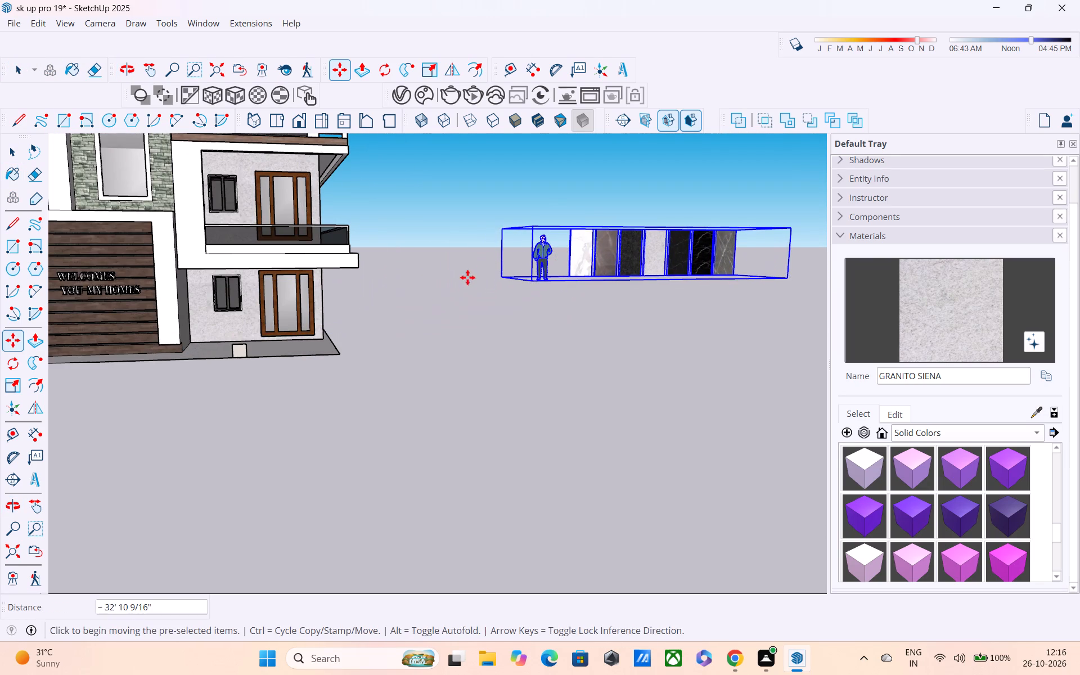
key(space)
click(466, 278)
Move the milk-white paint swatch about 26 ft off the floor slab to open ground near the granite samples.
scroll(465, 276, down, 5)
middle_drag(389, 261, 358, 228)
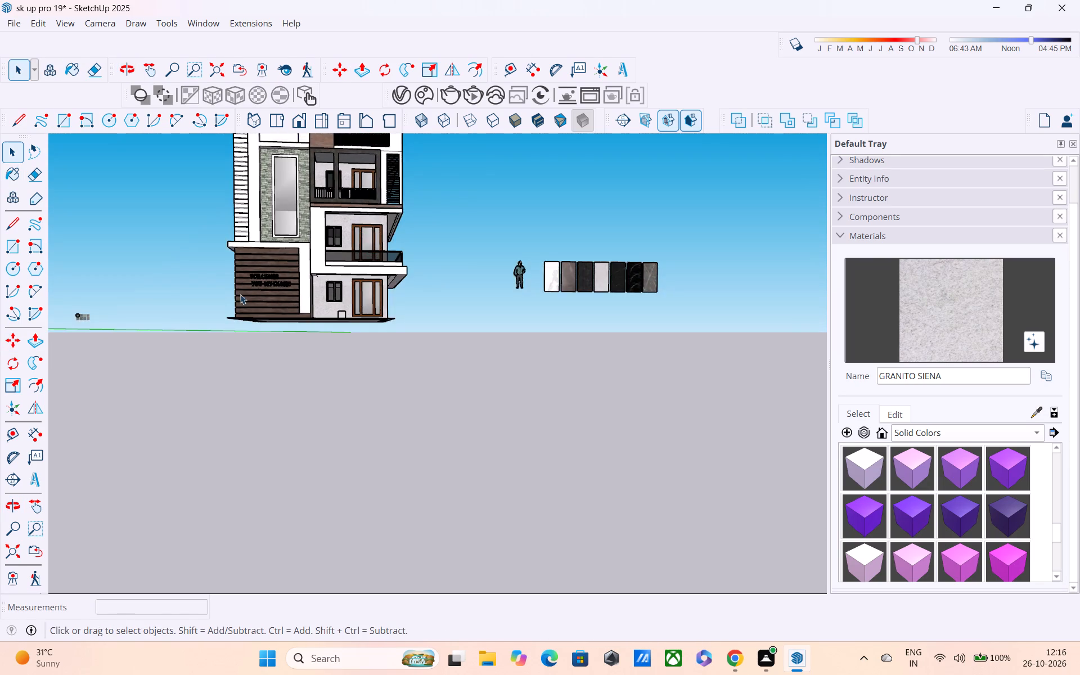
scroll(240, 294, up, 4)
scroll(280, 271, down, 4)
middle_drag(348, 274, 365, 350)
scroll(359, 350, up, 2)
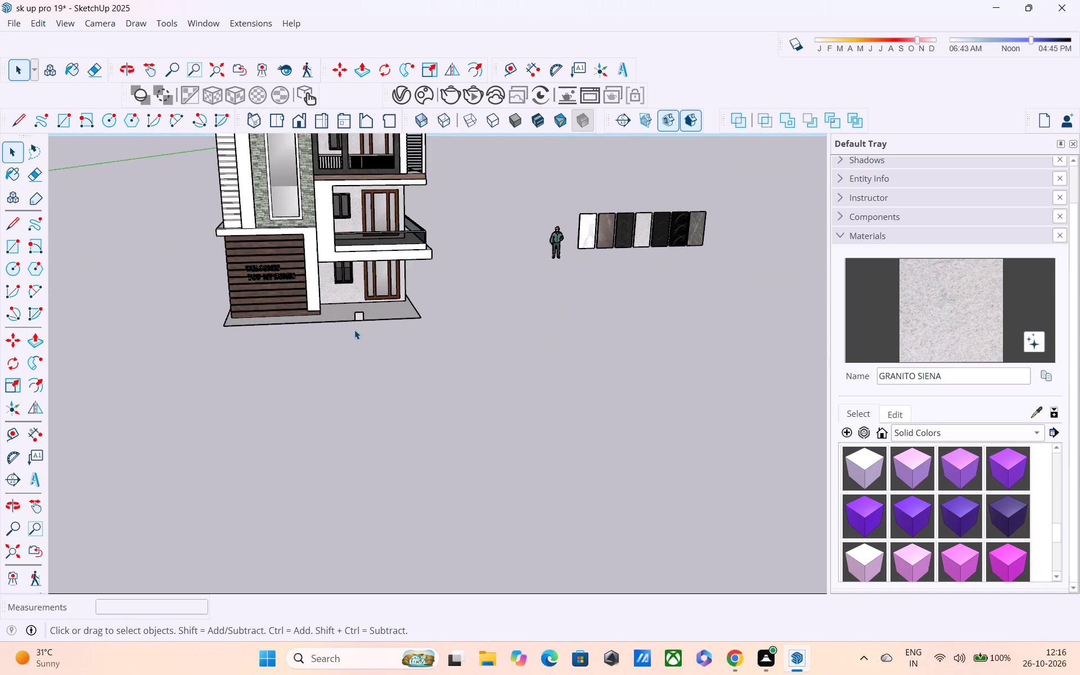
scroll(354, 330, up, 3)
click(358, 313)
key(m)
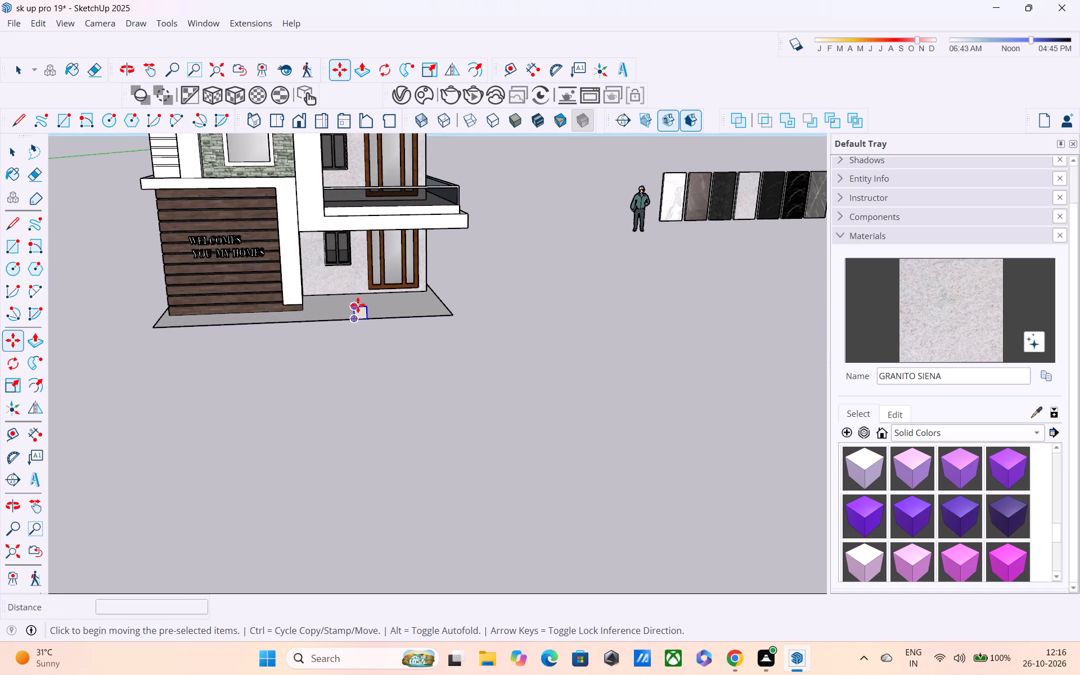
click(361, 306)
click(582, 169)
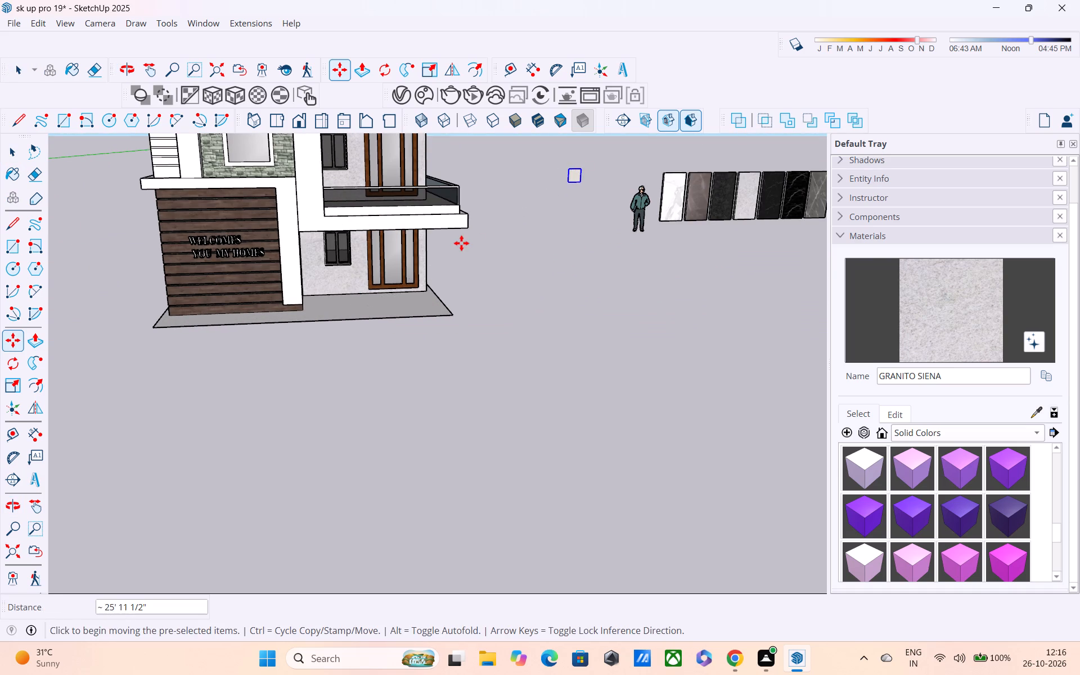
Examine the whole front facade from the ground floor up to the roof parapet to check the applied materials.
scroll(461, 243, down, 3)
middle_drag(449, 244, 390, 226)
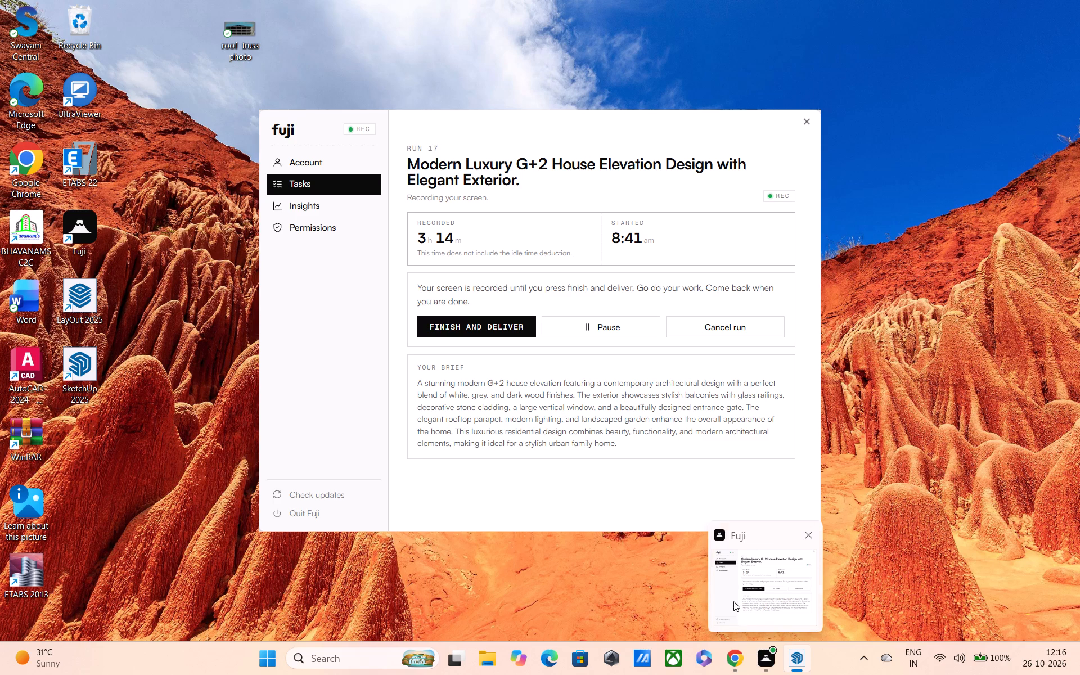
middle_drag(332, 315, 381, 453)
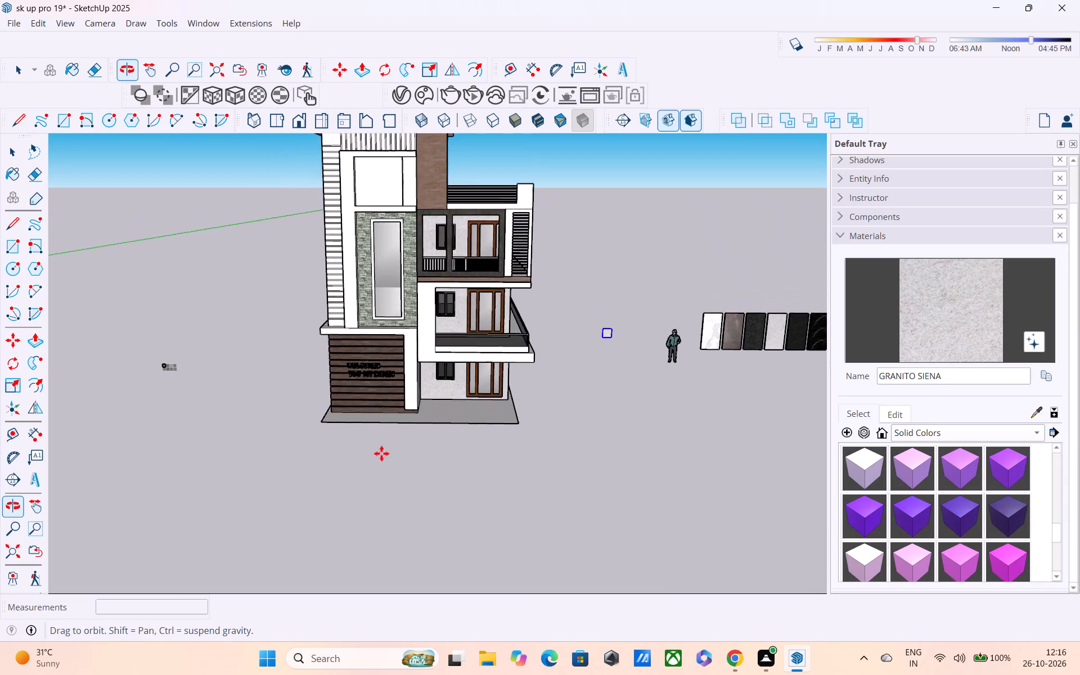
middle_drag(381, 453, 401, 471)
scroll(368, 362, up, 3)
shift+middle_drag(343, 349, 278, 306)
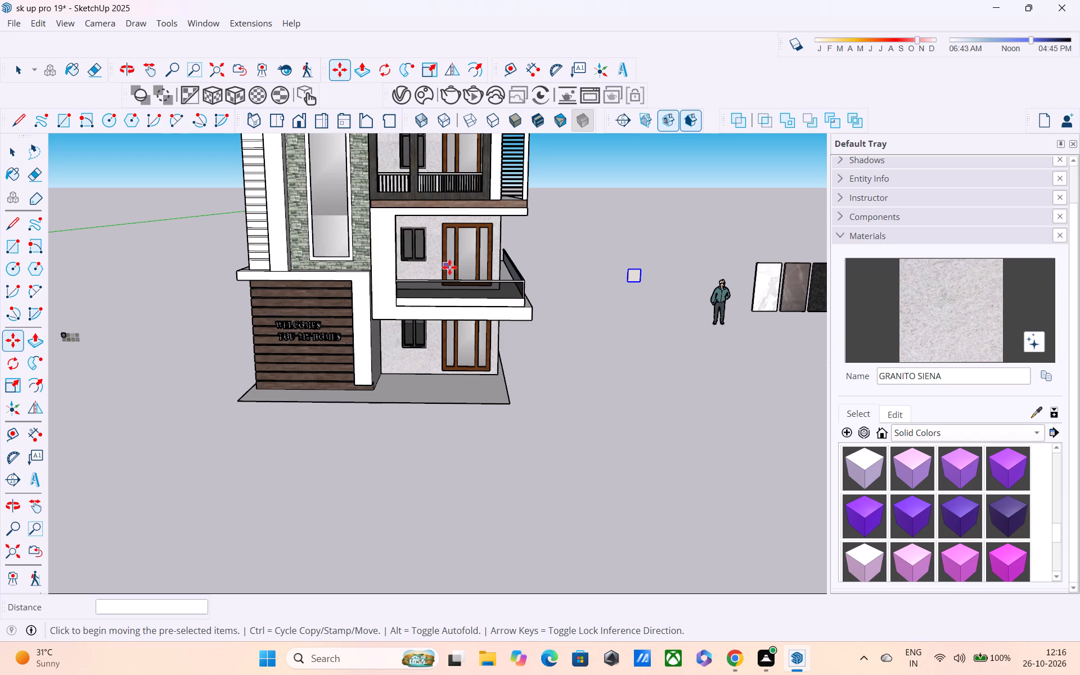
shift+middle_drag(451, 267, 469, 388)
middle_drag(351, 337, 321, 250)
scroll(321, 250, up, 1)
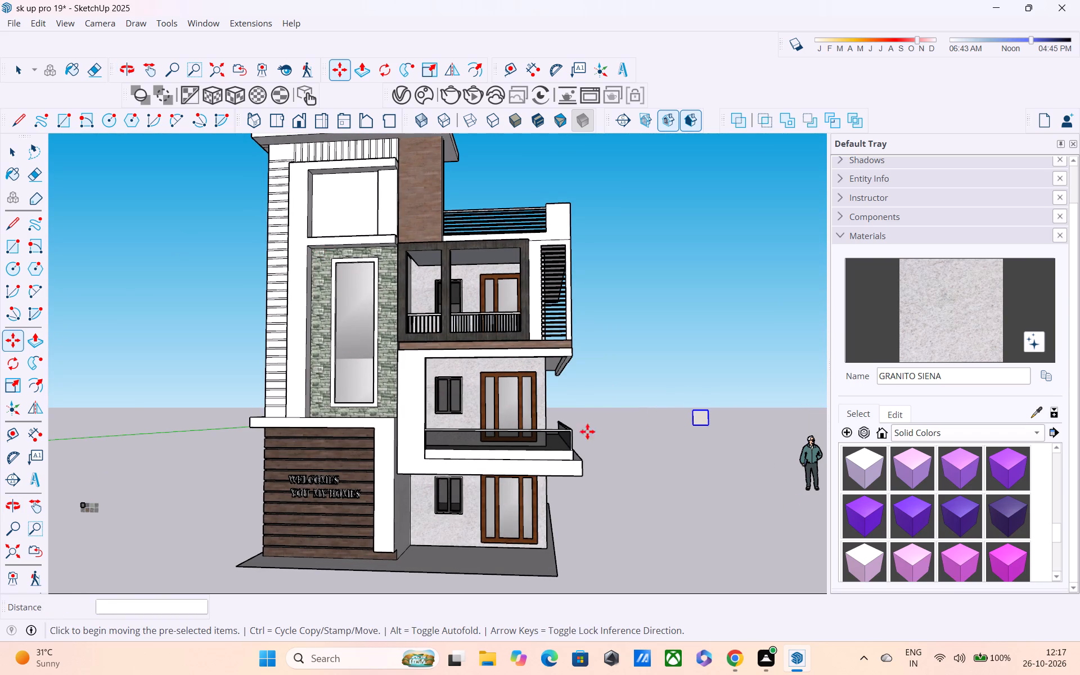
Sample the milk-white Licetto washable matte wall paint from the swatch beside the house.
key(space)
scroll(696, 416, up, 3)
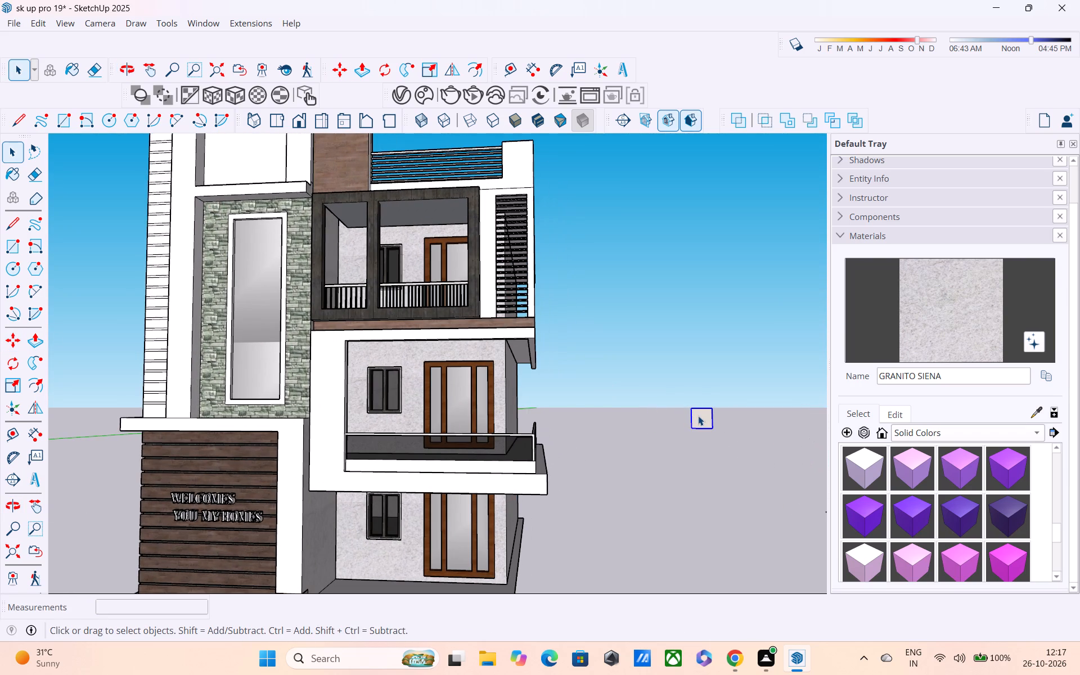
click(698, 416)
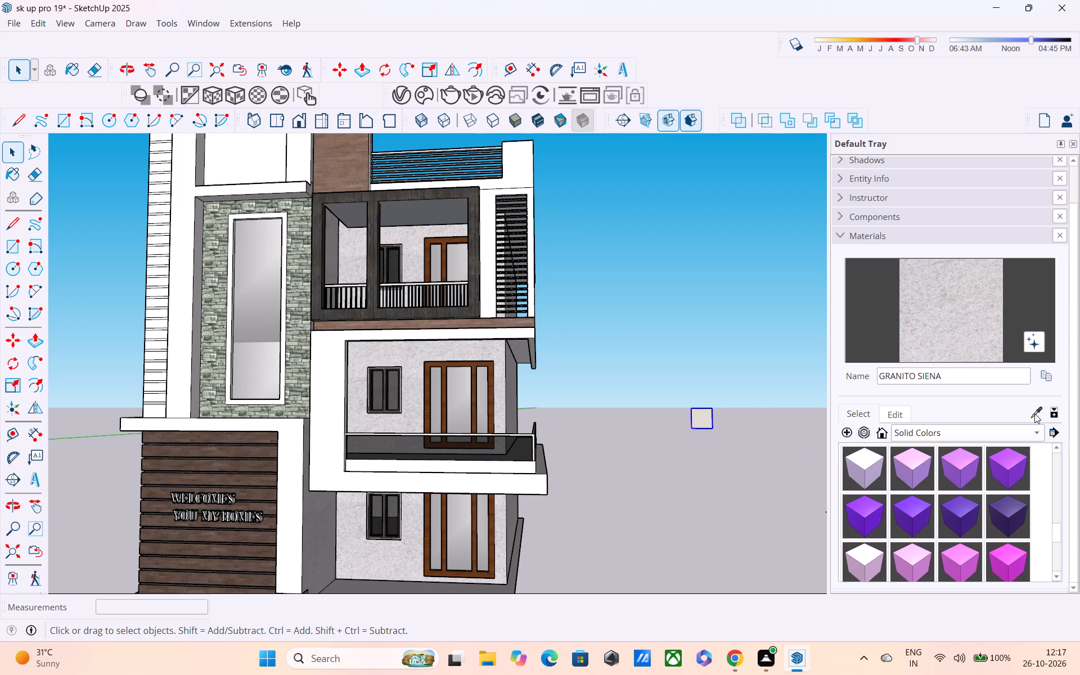
click(1034, 413)
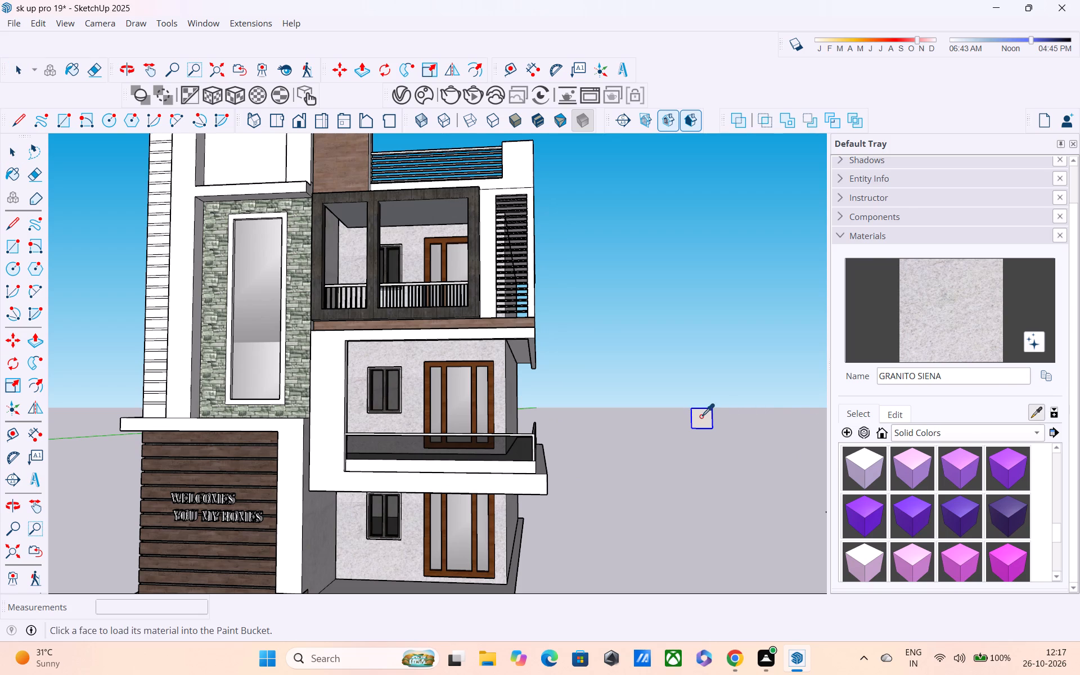
click(701, 416)
Paint the lowest strips of the grooved column beside the green stone cladding with the milk-white paint, working upward from the ledge.
scroll(115, 395, up, 2)
shift+middle_drag(241, 412, 299, 435)
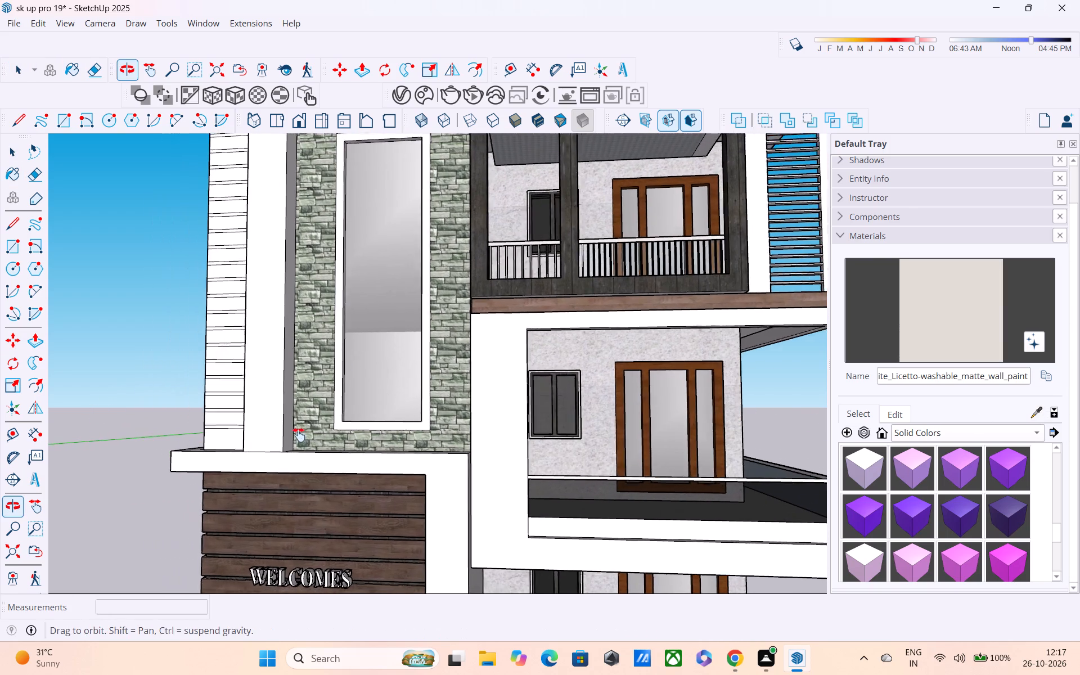
shift+middle_drag(299, 435, 307, 439)
scroll(307, 439, up, 1)
click(236, 444)
click(230, 429)
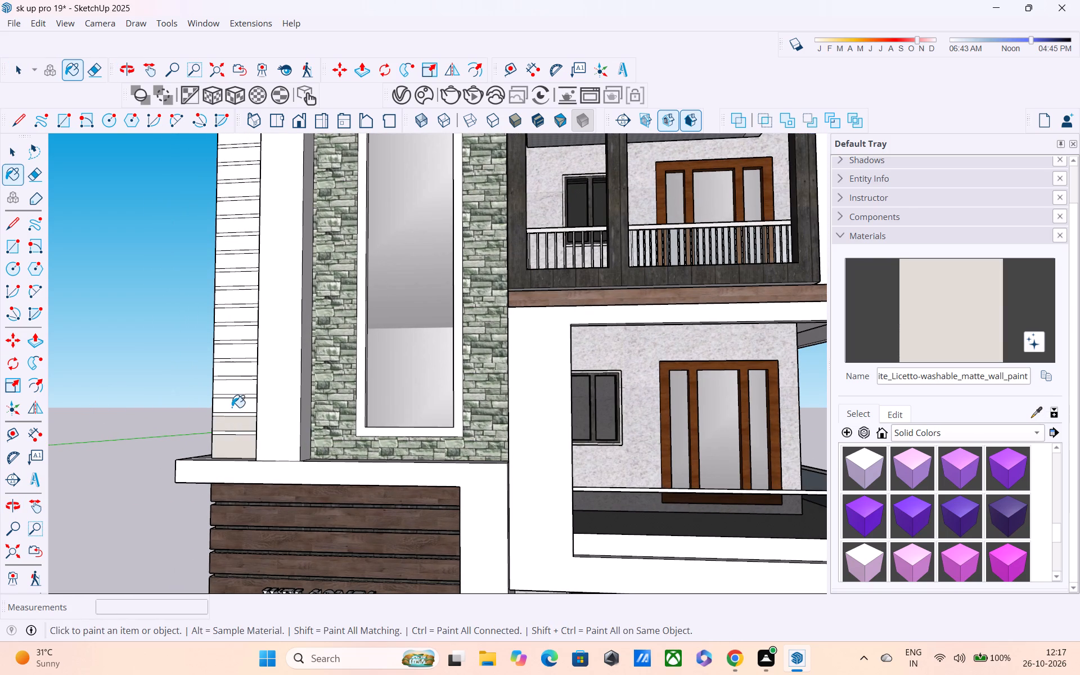
click(232, 407)
click(233, 389)
click(234, 366)
click(234, 354)
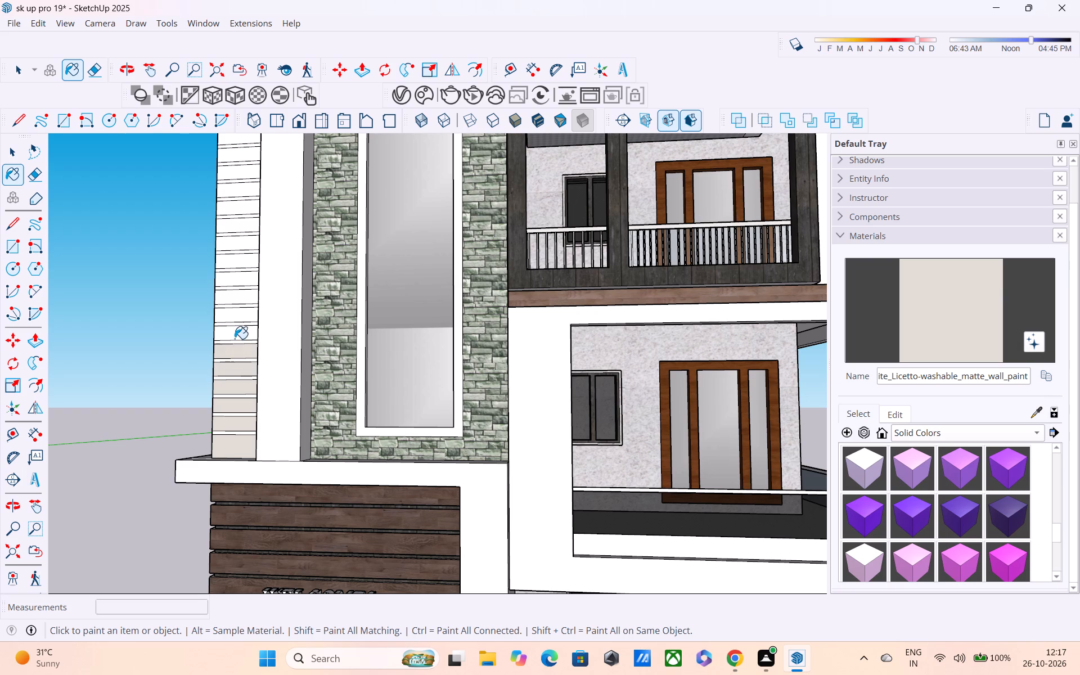
click(235, 337)
click(235, 318)
Apply the milk-white paint to the following strips of the grooved column, up to about the middle of the tall window.
shift+middle_drag(243, 300, 302, 379)
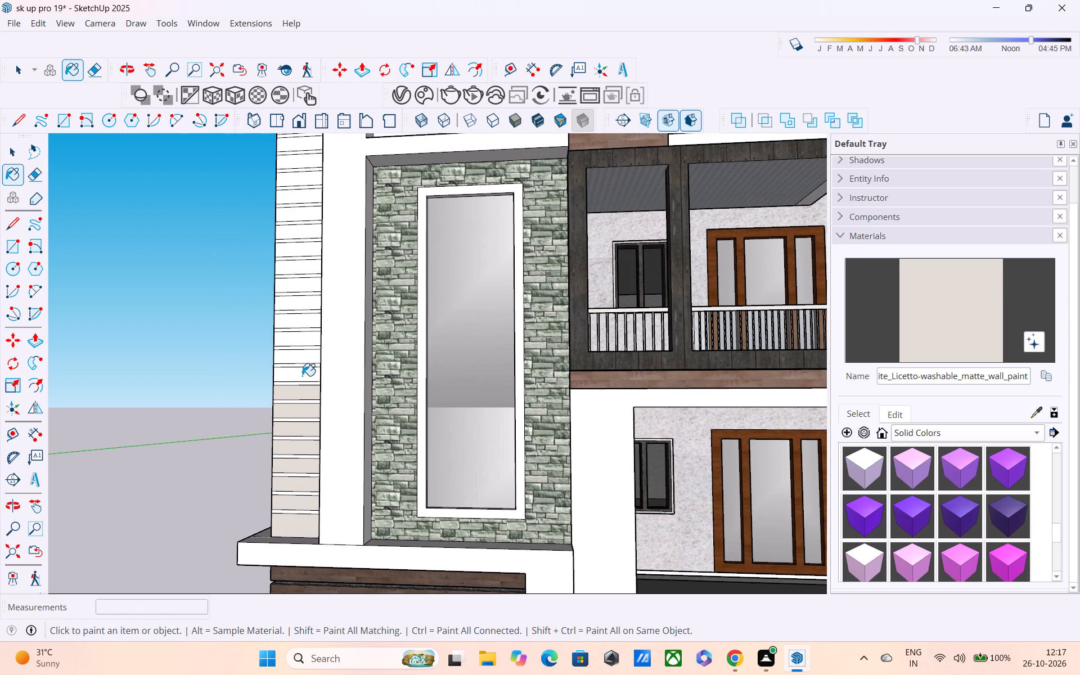
click(302, 373)
click(302, 356)
click(299, 332)
click(298, 334)
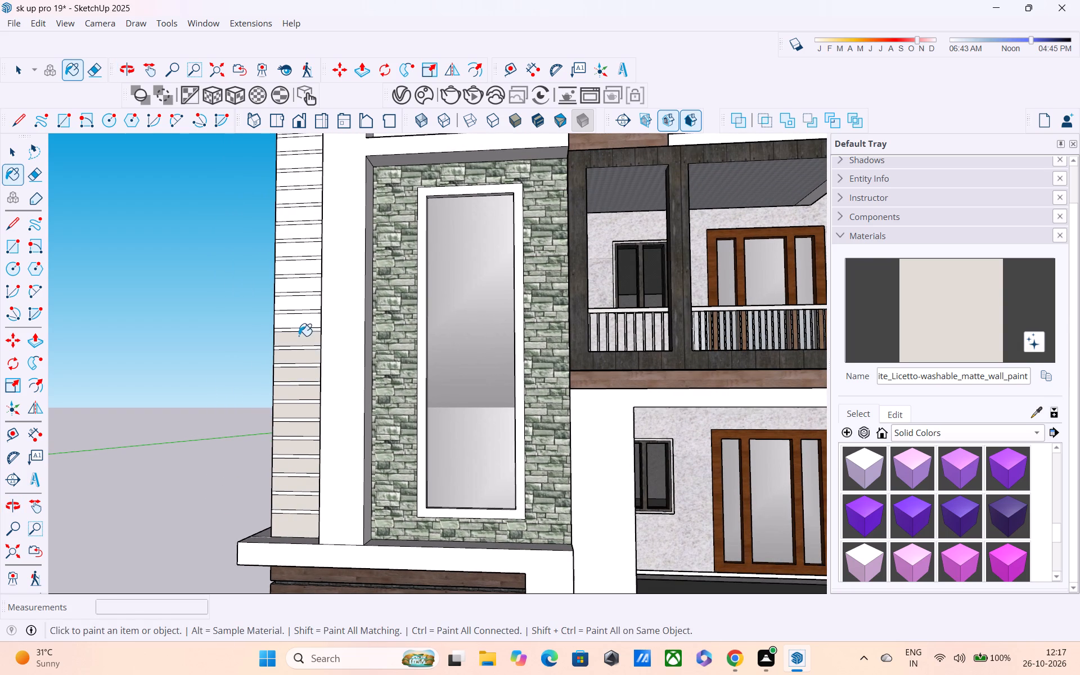
click(300, 316)
click(300, 302)
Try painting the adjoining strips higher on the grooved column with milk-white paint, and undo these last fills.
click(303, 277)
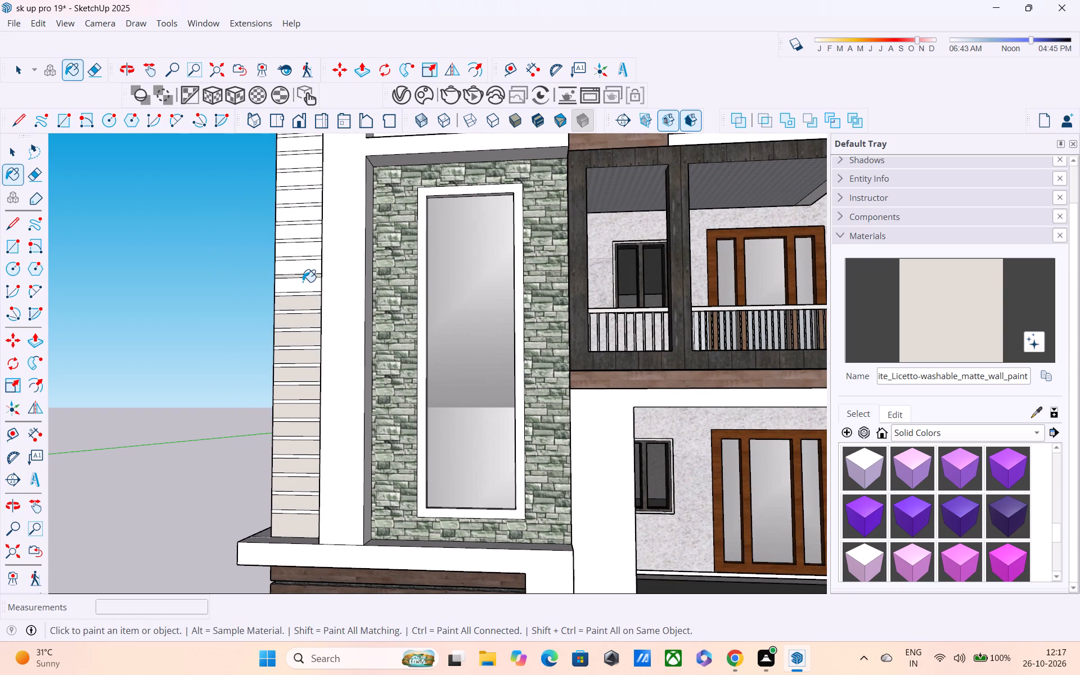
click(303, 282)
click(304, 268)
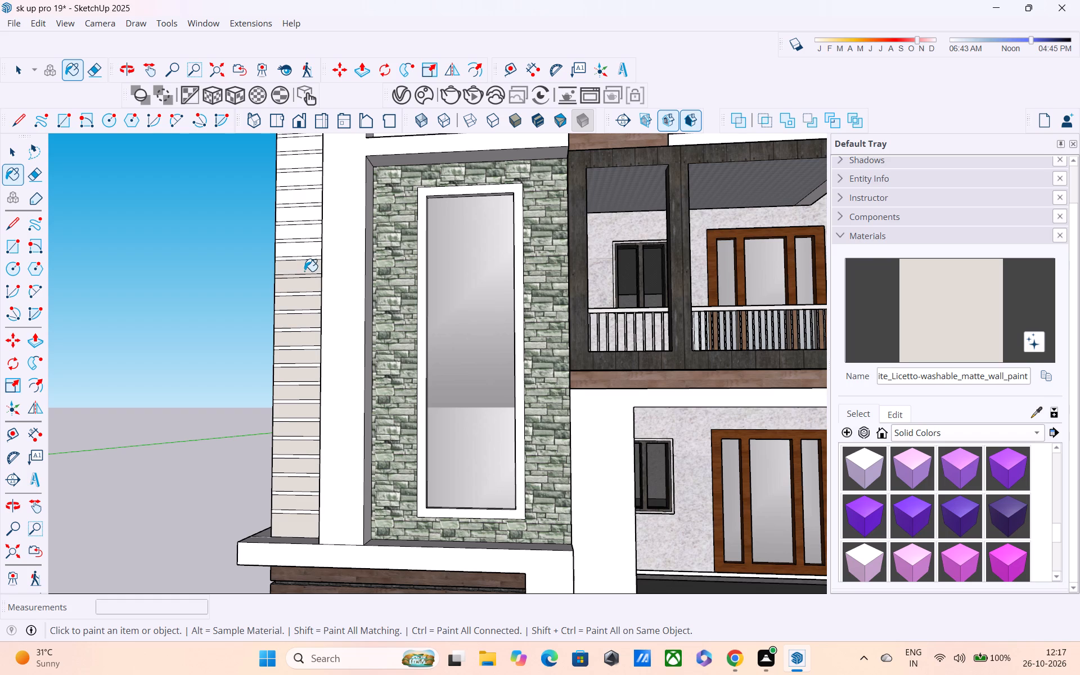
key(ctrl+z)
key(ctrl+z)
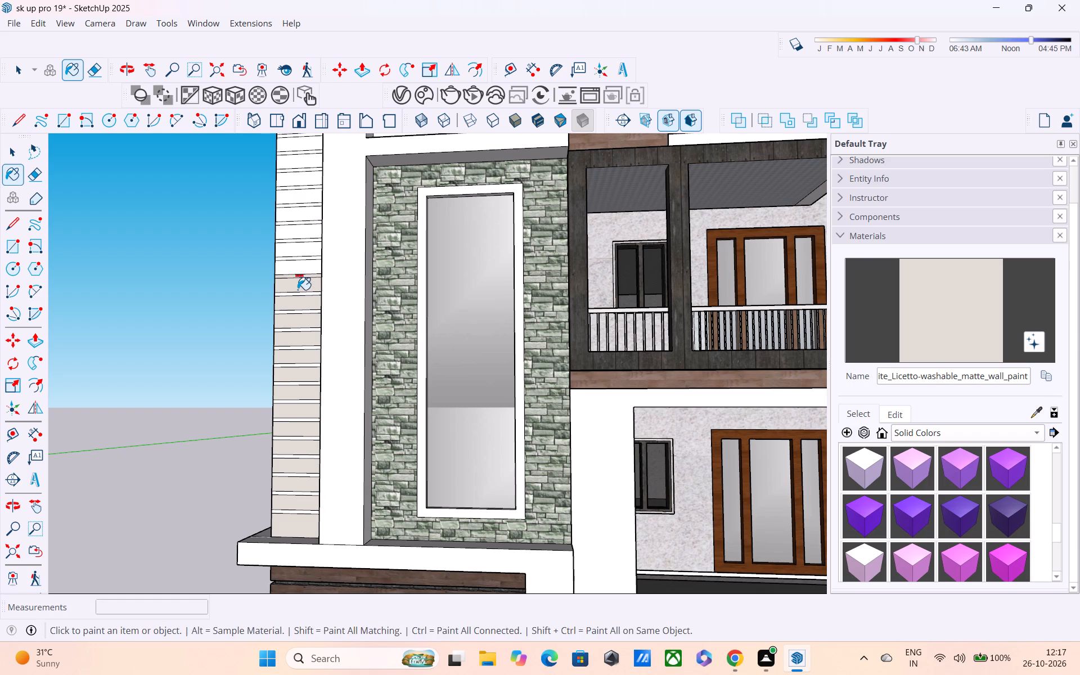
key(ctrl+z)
Paint the grooved column's strips one by one in milk white, continuing past the top of the stone cladding to the recessed panel's lower part.
click(301, 284)
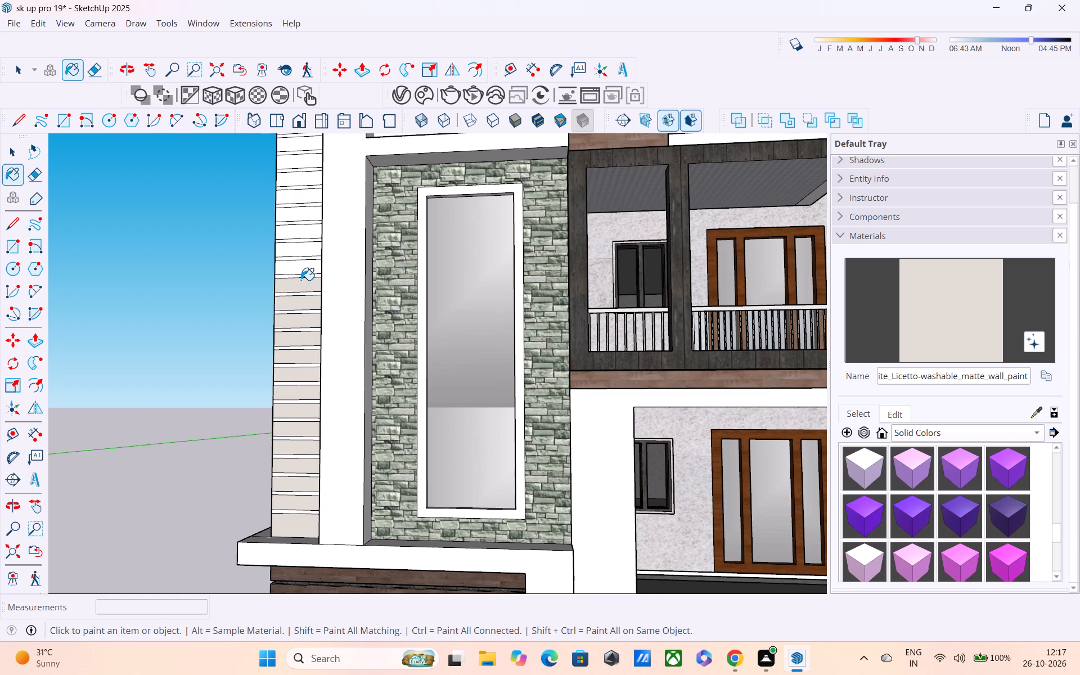
click(301, 268)
click(304, 246)
click(304, 232)
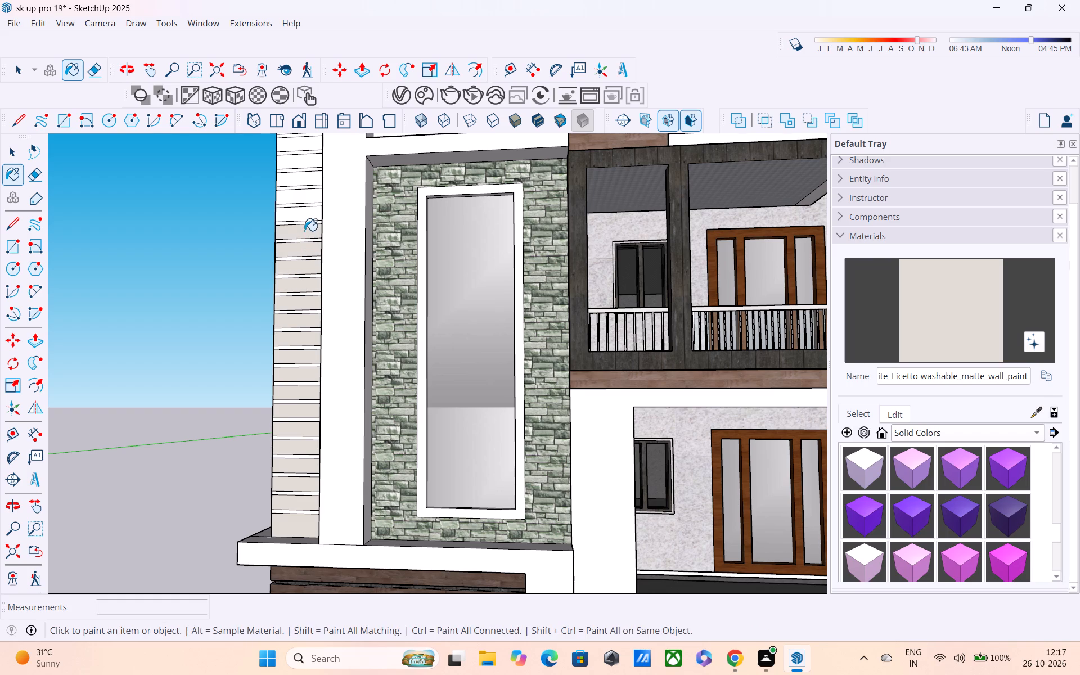
shift+middle_drag(307, 231, 336, 281)
click(336, 260)
click(335, 246)
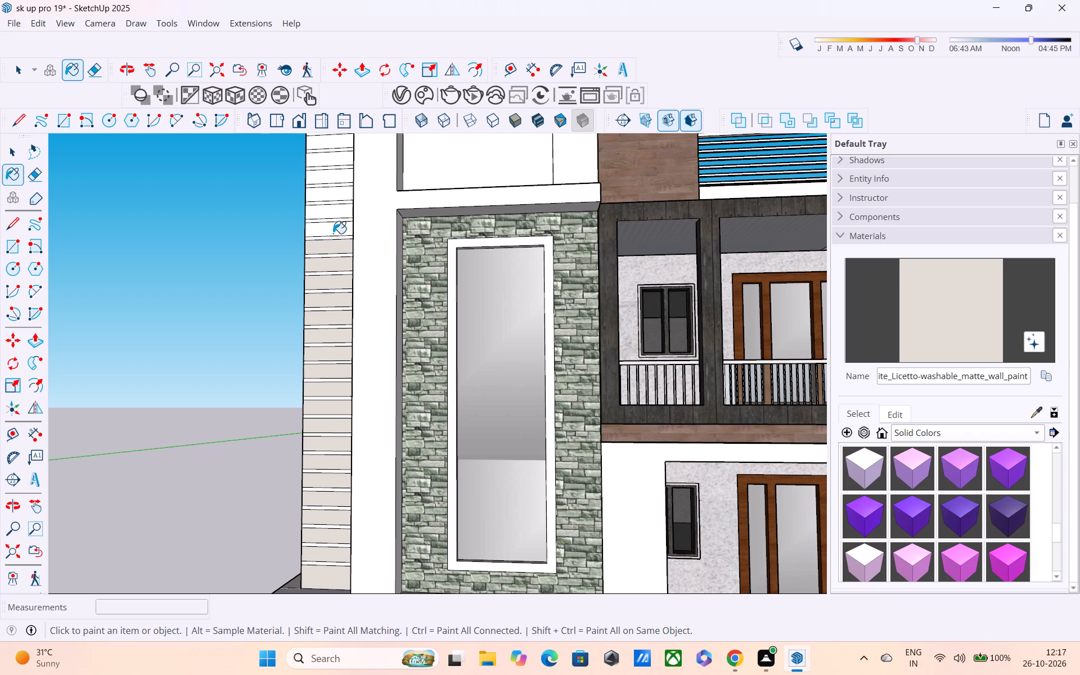
click(333, 233)
click(336, 213)
shift+middle_drag(339, 215, 373, 336)
click(370, 310)
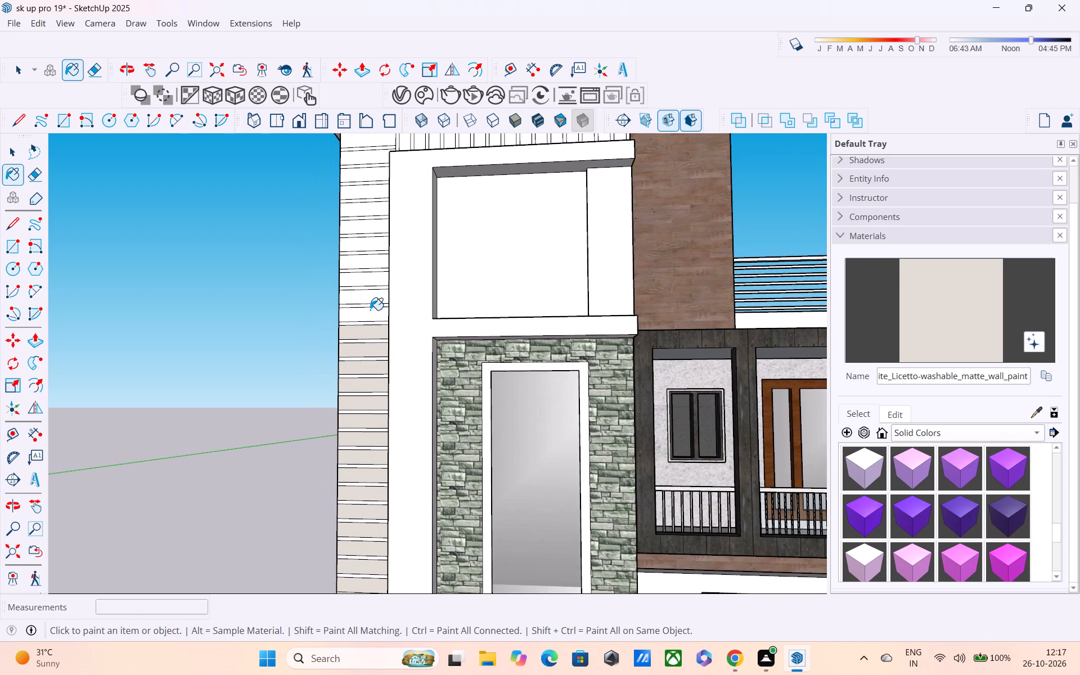
click(369, 294)
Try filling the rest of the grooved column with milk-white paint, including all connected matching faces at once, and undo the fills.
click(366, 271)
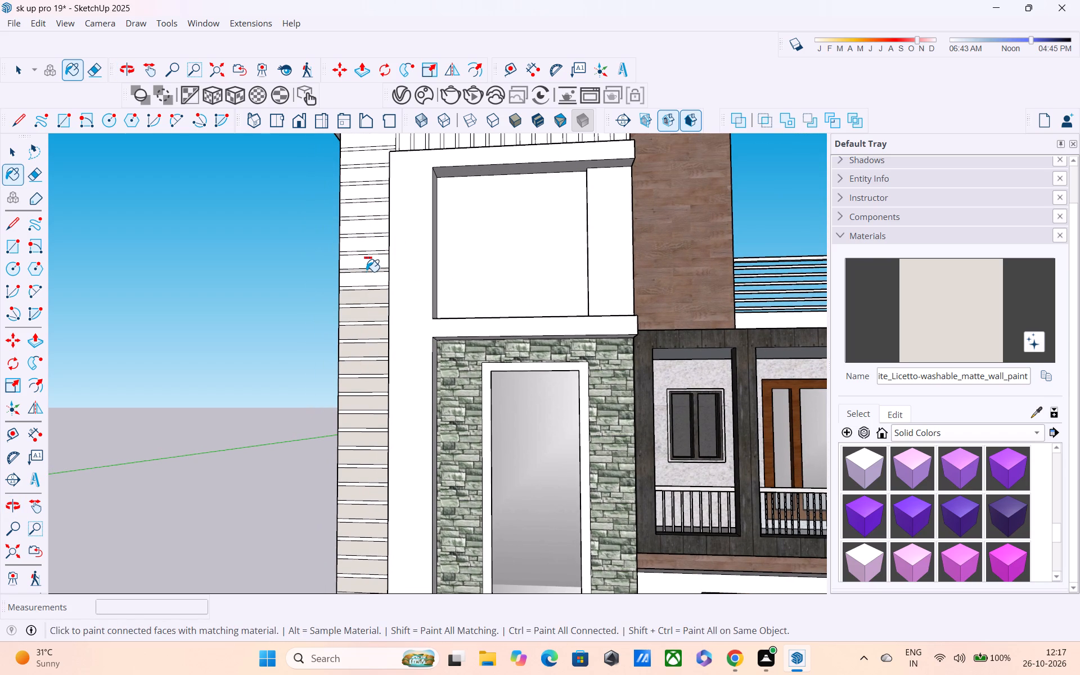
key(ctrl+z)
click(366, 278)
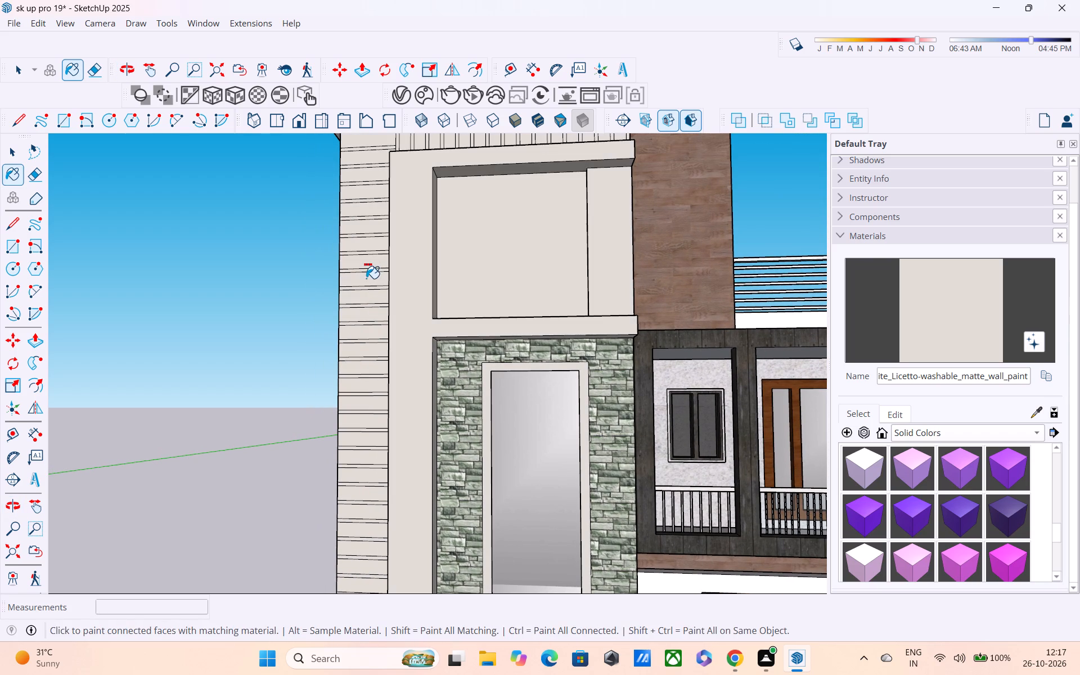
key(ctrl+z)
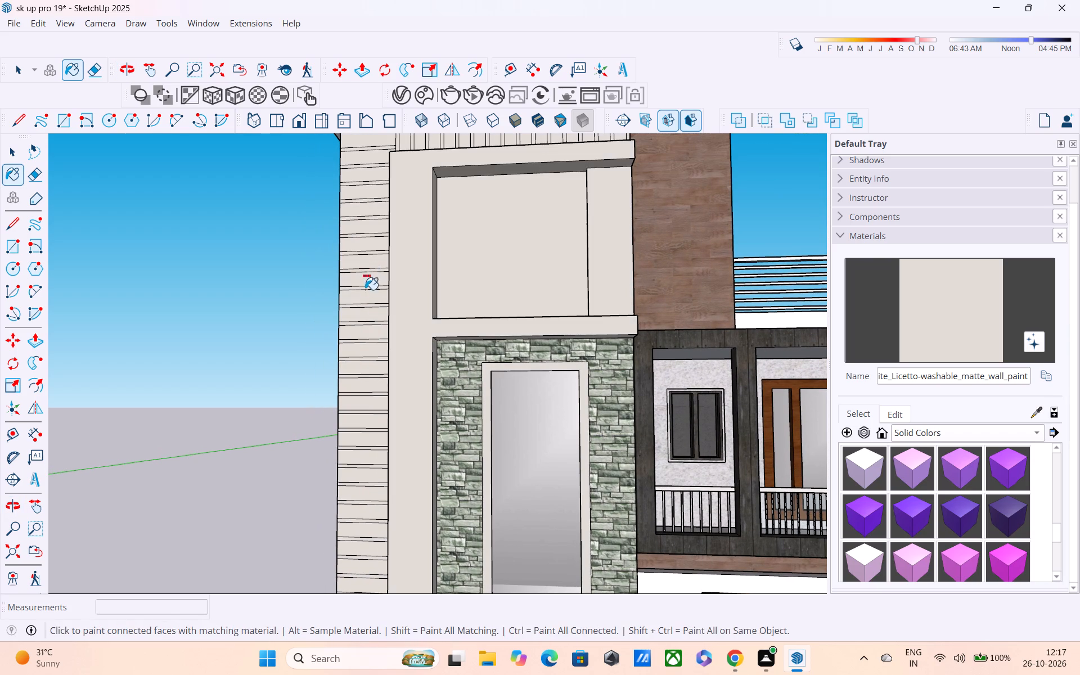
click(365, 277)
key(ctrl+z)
Select the uppermost painted strip of the grooved column together with its bounding edges.
key(space)
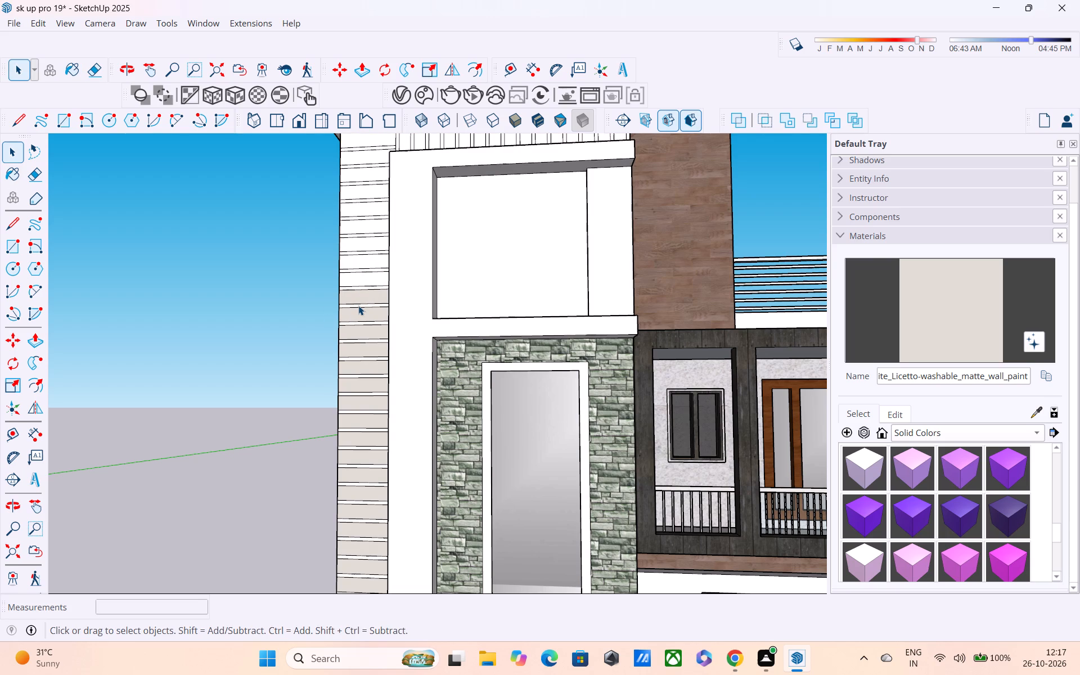
double_click(358, 305)
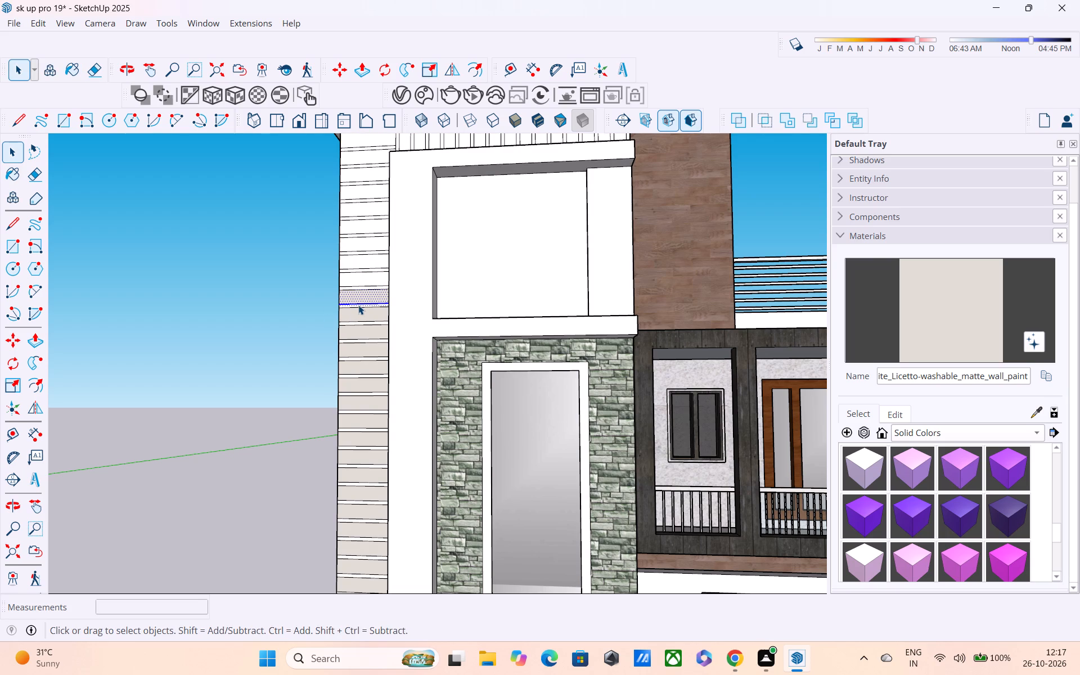
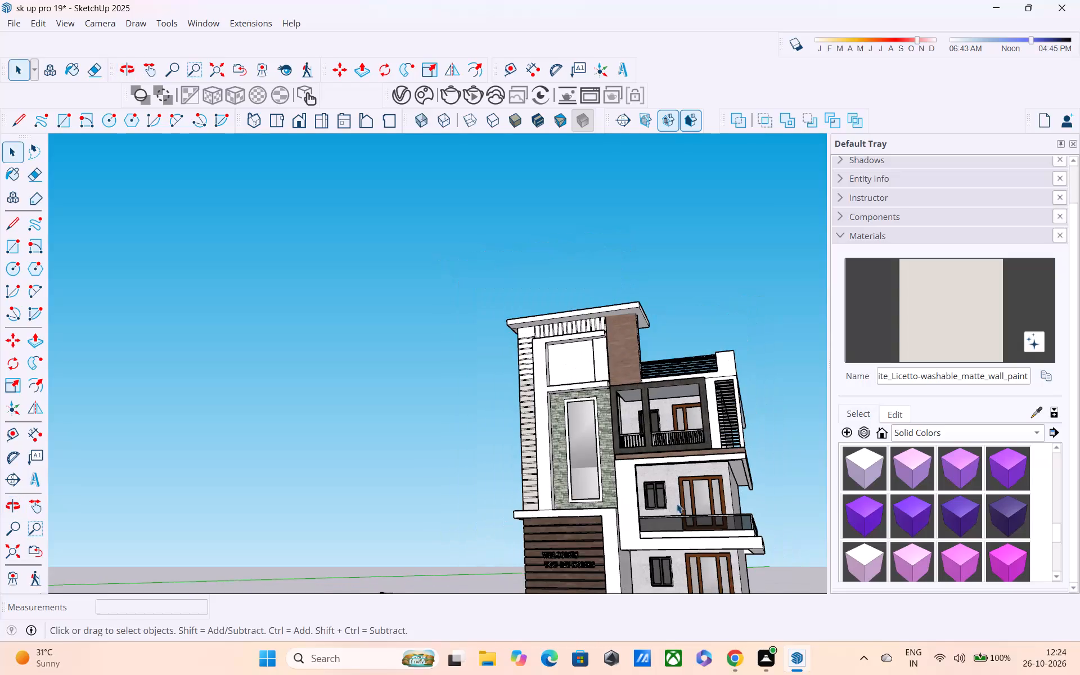
Paint the grooved tower column's remaining white strips in milk-white matte wall paint, up to the wide top strip under the roof slab.
middle_drag(676, 504, 570, 510)
scroll(570, 510, down, 6)
middle_drag(625, 505, 730, 534)
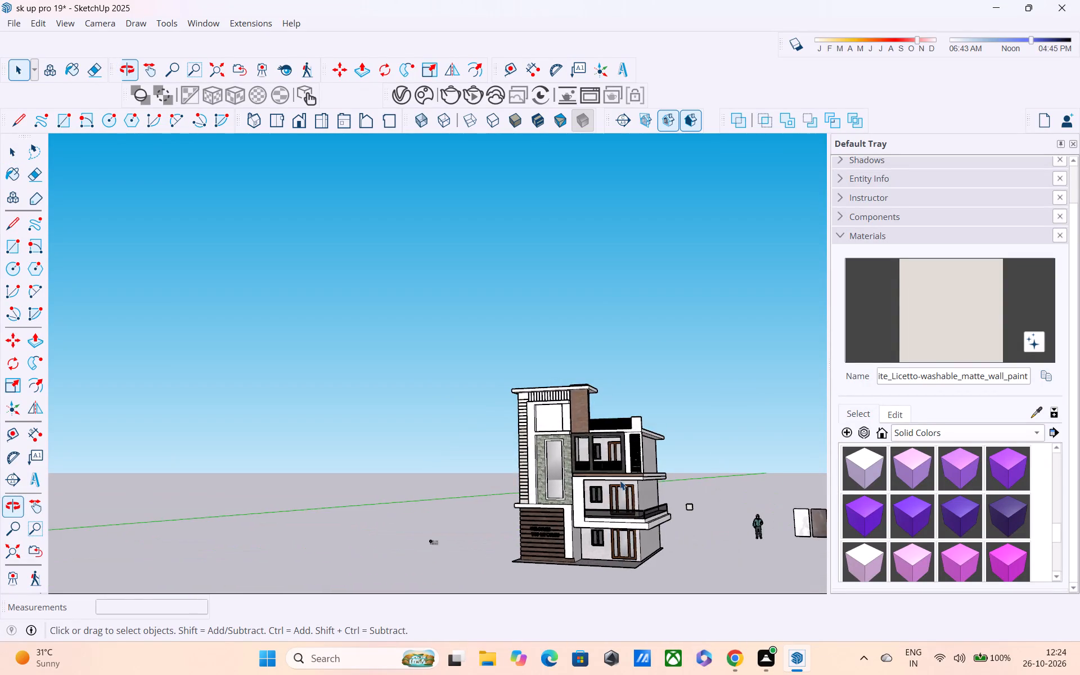
scroll(494, 398, up, 4)
scroll(533, 366, up, 4)
scroll(566, 468, up, 2)
click(971, 289)
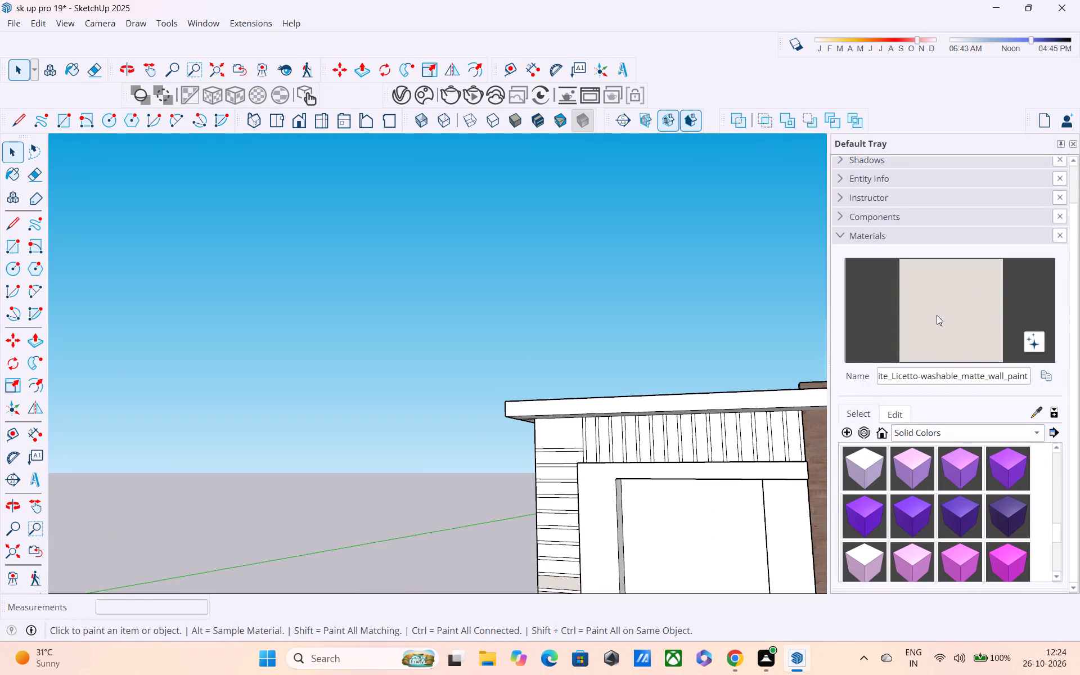
shift+middle_drag(582, 536, 526, 391)
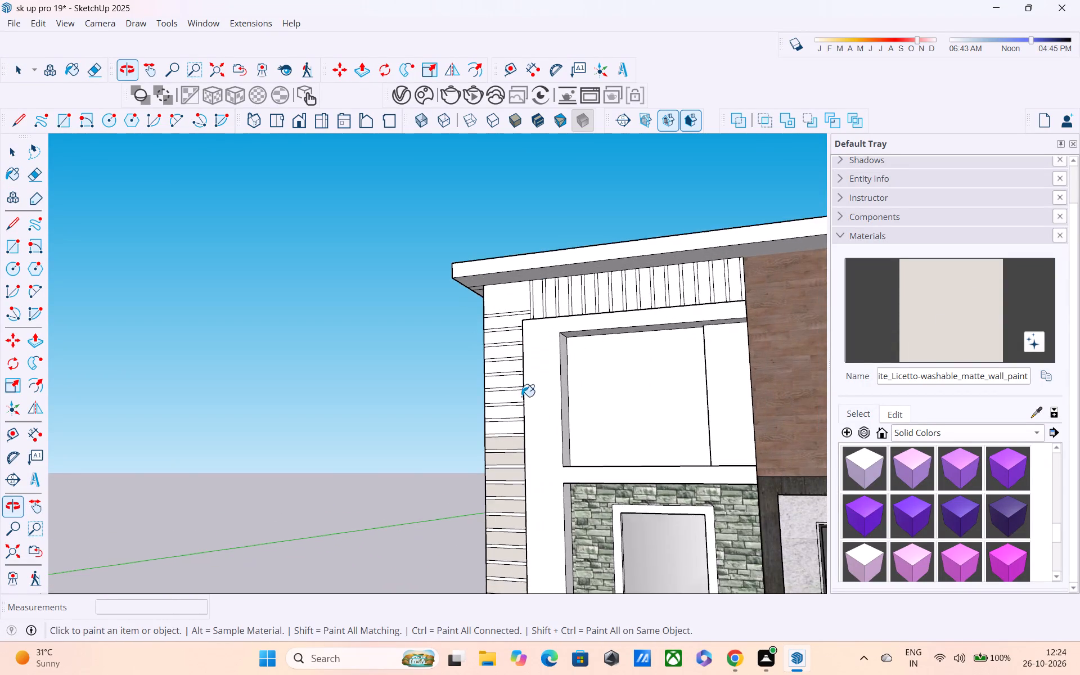
scroll(516, 420, up, 3)
click(505, 436)
click(501, 404)
click(499, 385)
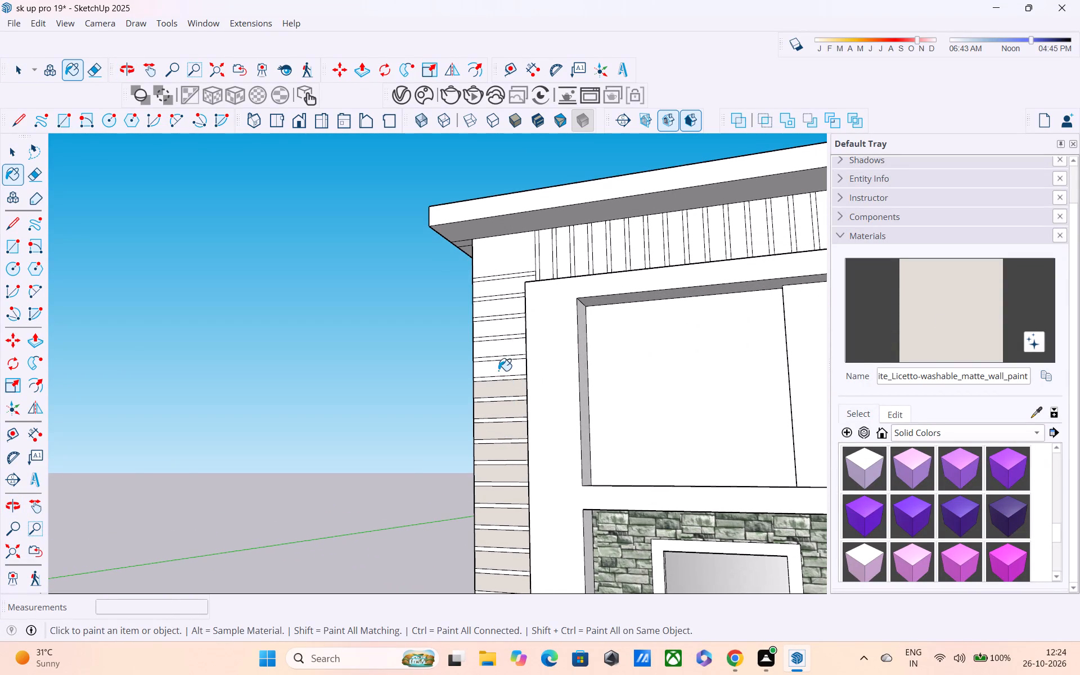
click(498, 365)
click(498, 350)
click(498, 325)
click(499, 305)
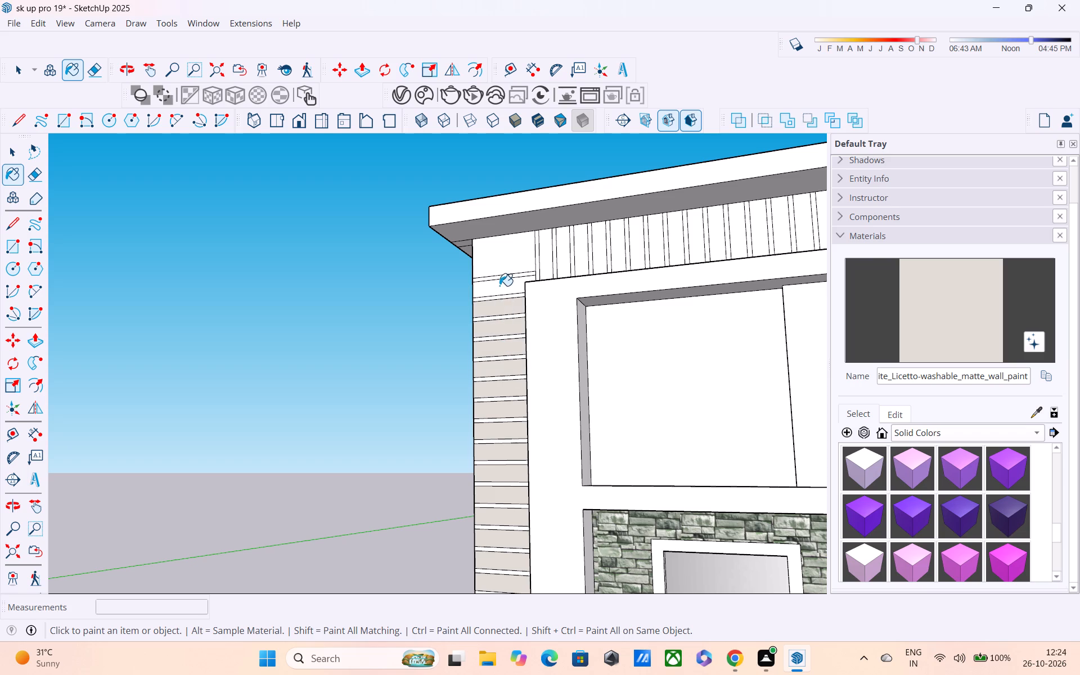
click(499, 286)
click(501, 268)
Paint the vertical strips of the grooved band above the recessed panel in milk white, one by one across to the wood cladding.
click(546, 249)
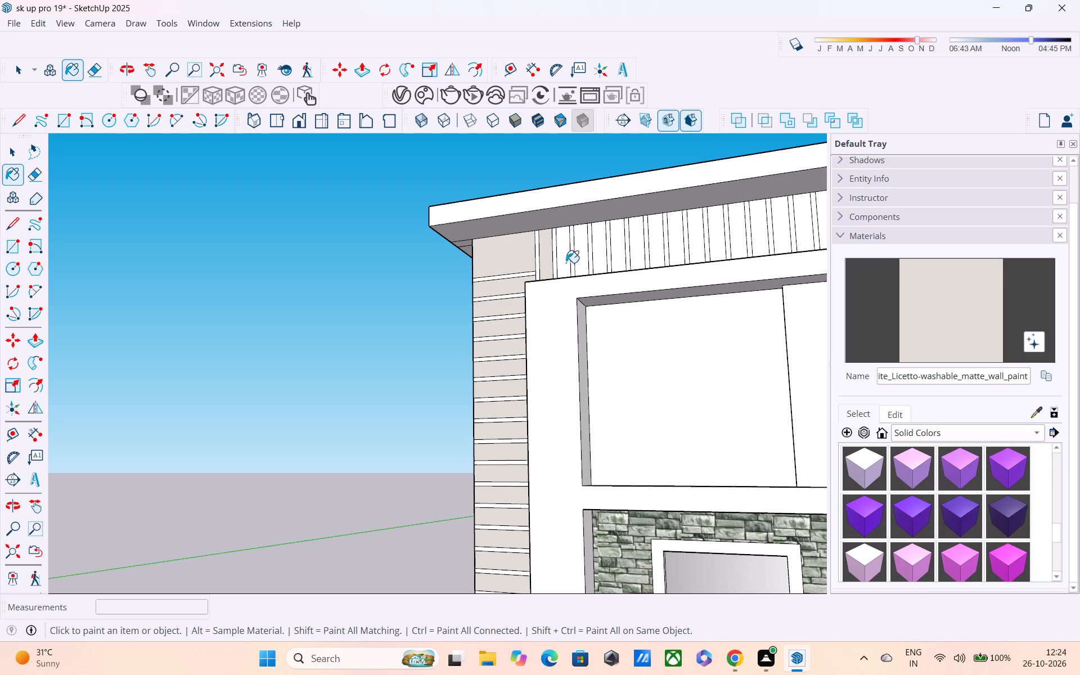
click(566, 263)
click(581, 258)
click(596, 253)
click(614, 254)
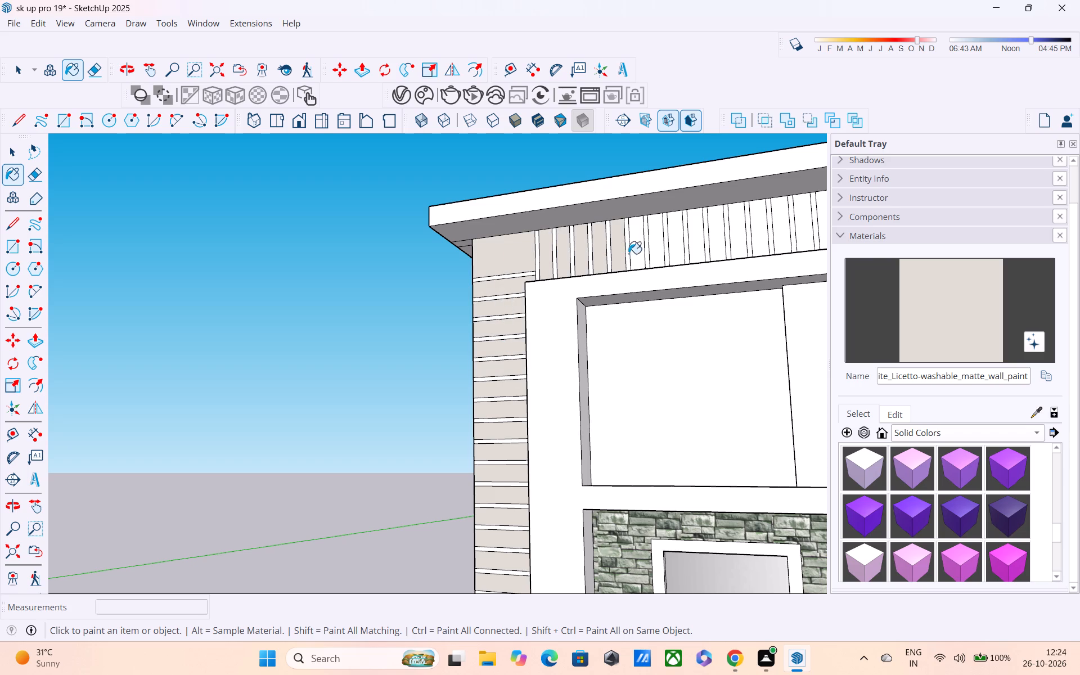
click(639, 254)
click(656, 247)
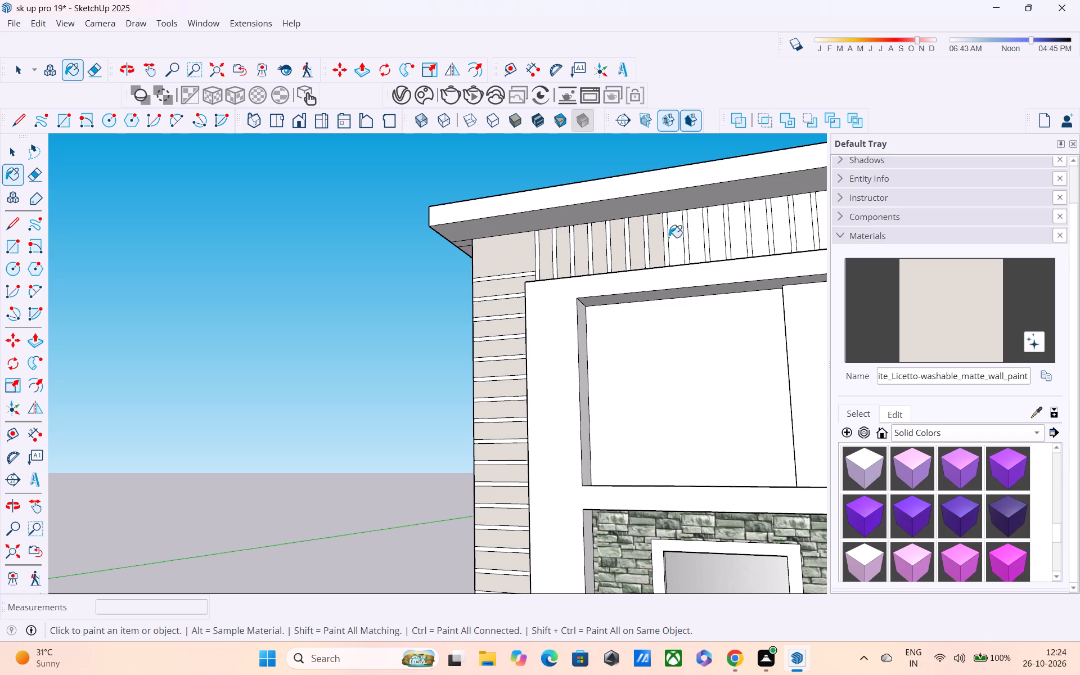
click(680, 241)
click(697, 236)
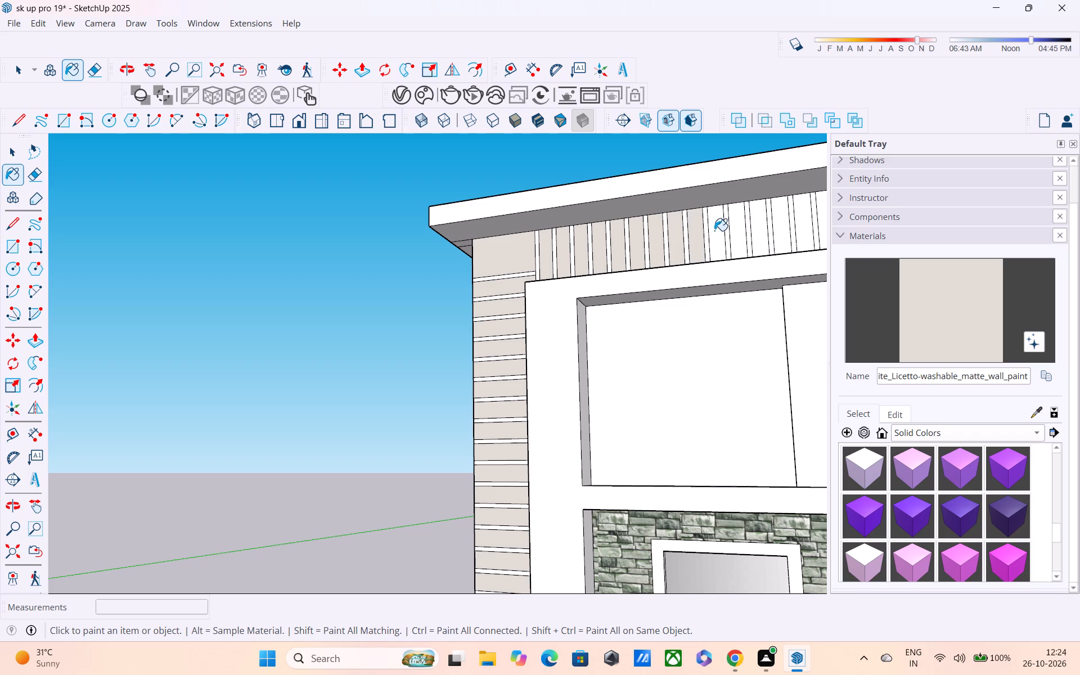
click(714, 231)
click(743, 229)
shift+middle_drag(759, 234, 650, 254)
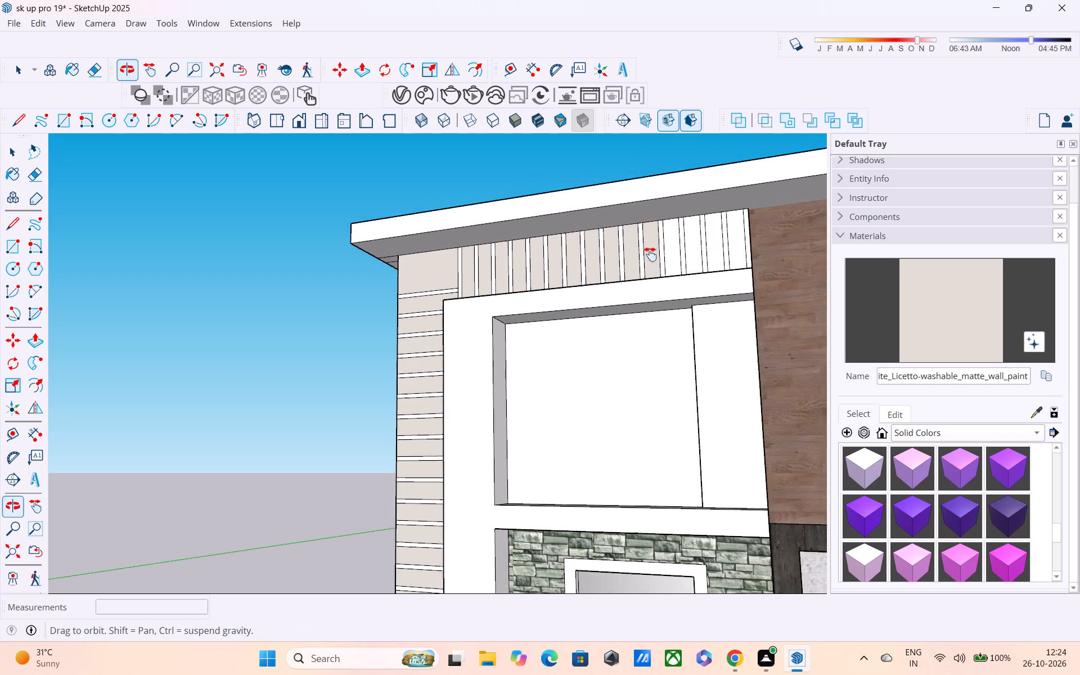
shift+middle_drag(650, 254, 582, 262)
scroll(582, 262, up, 1)
click(582, 262)
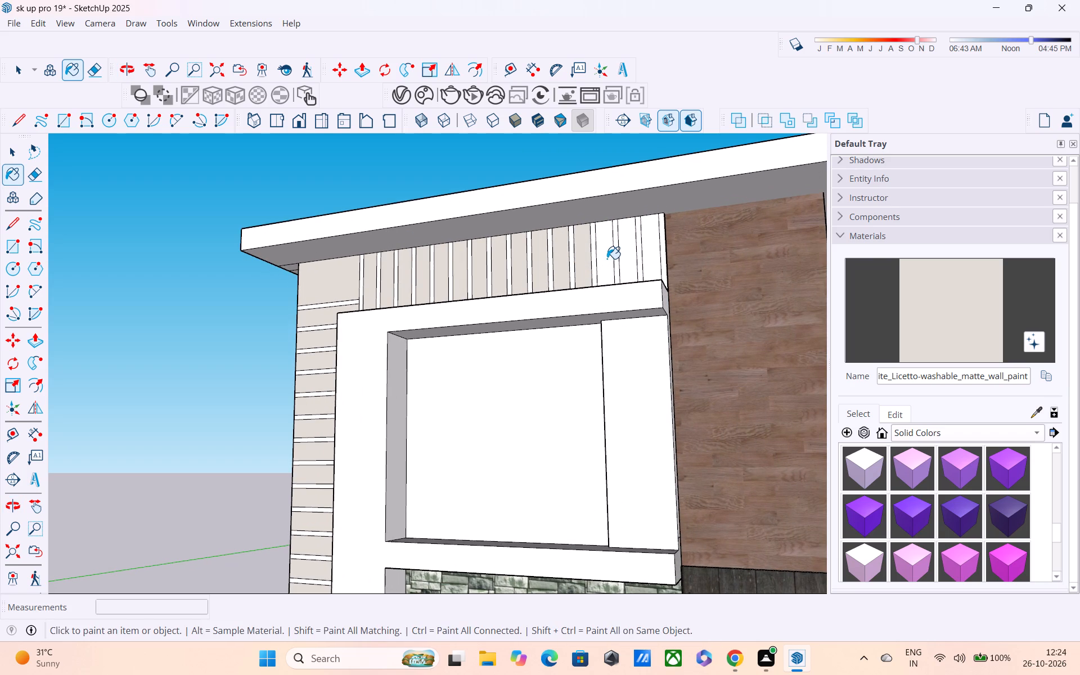
click(606, 258)
click(630, 239)
click(650, 241)
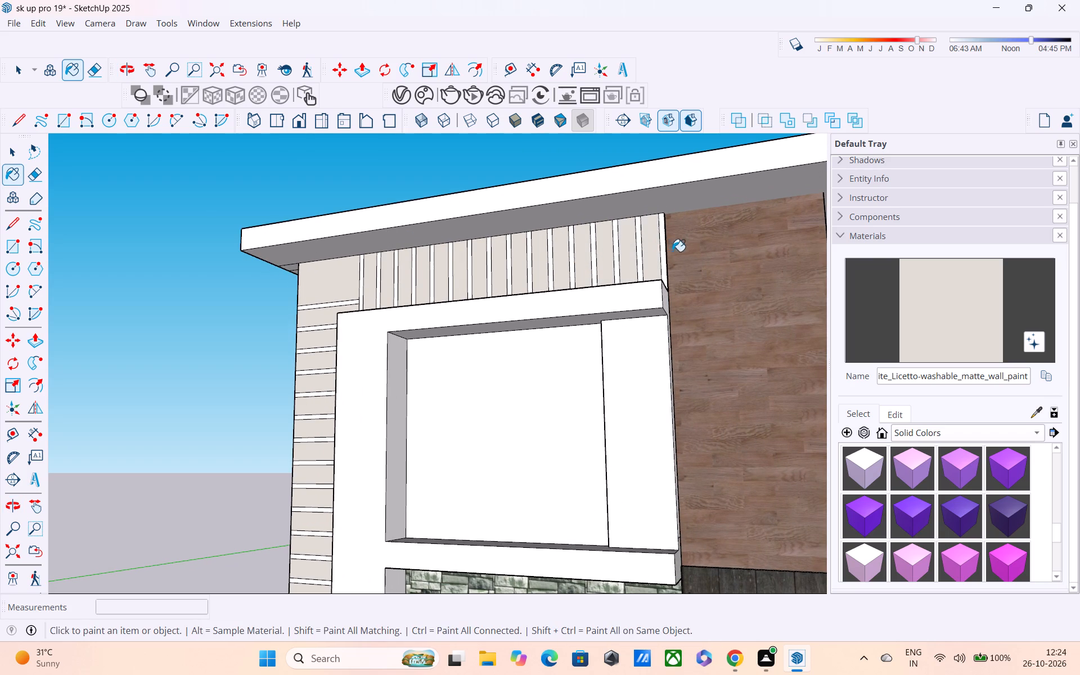
Examine the painted grooved column and upper band from several angles and distances.
middle_drag(683, 258, 775, 285)
scroll(668, 334, down, 10)
key(space)
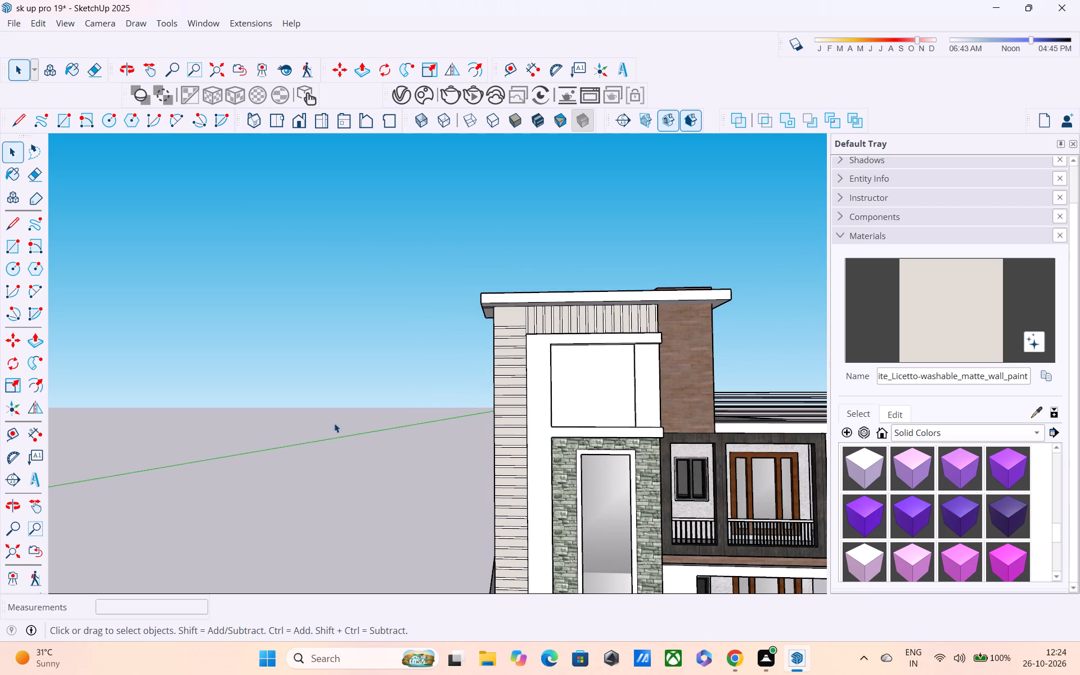
scroll(328, 425, down, 4)
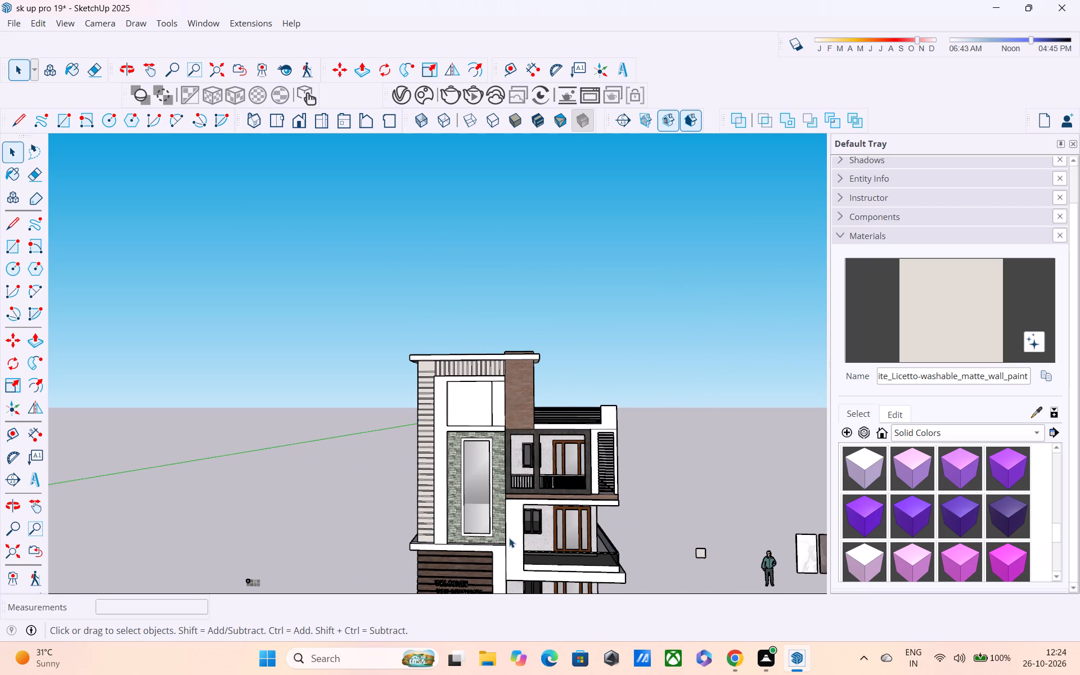
middle_drag(511, 550, 445, 573)
scroll(434, 537, up, 9)
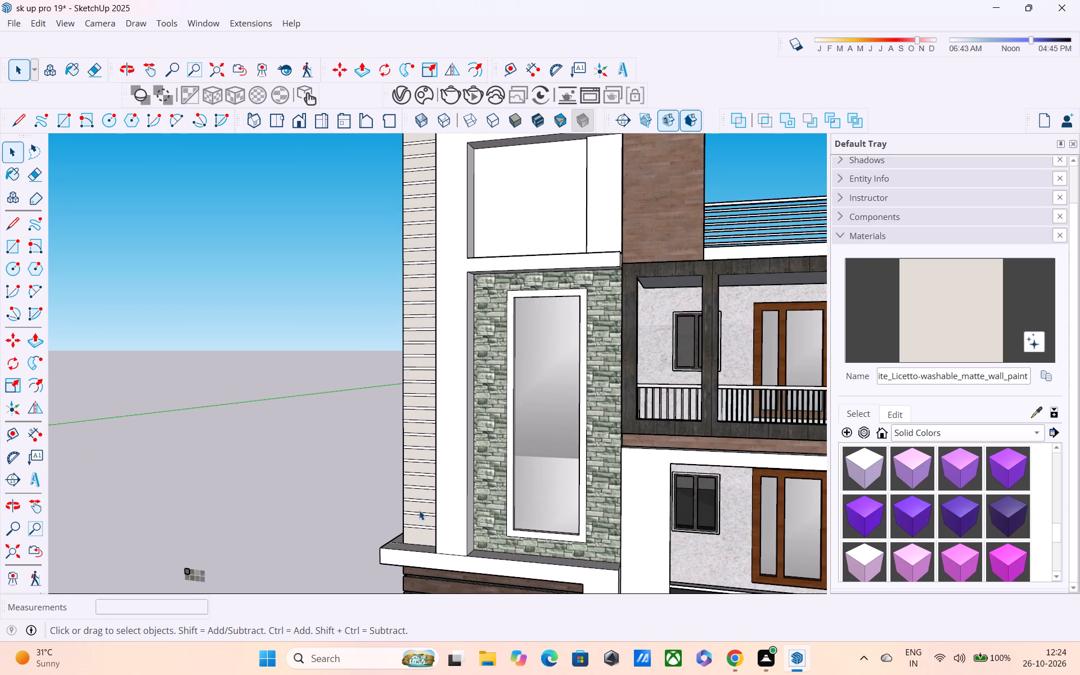
middle_drag(419, 510, 420, 622)
scroll(422, 474, up, 2)
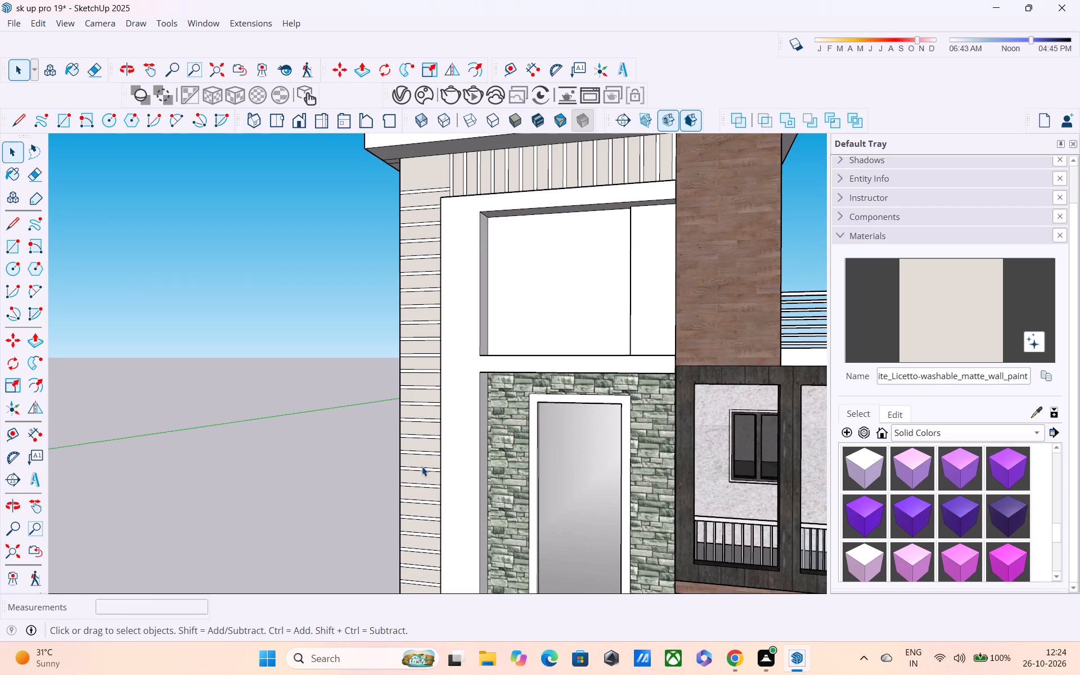
scroll(421, 465, down, 3)
middle_drag(420, 463, 356, 443)
scroll(354, 439, down, 1)
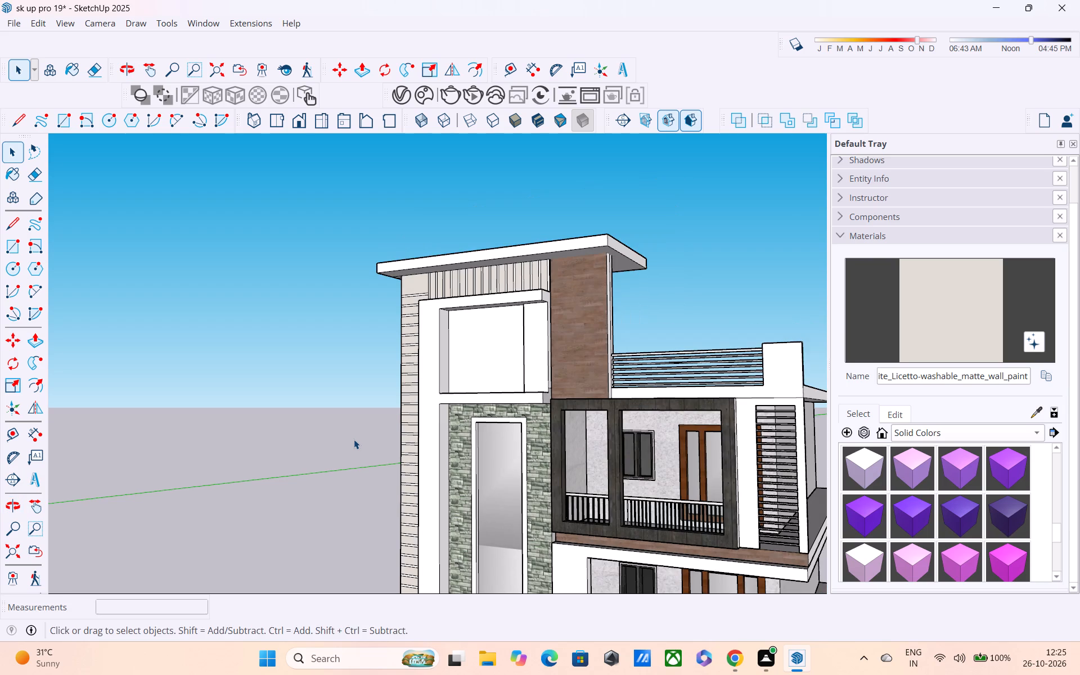
middle_drag(355, 440, 263, 434)
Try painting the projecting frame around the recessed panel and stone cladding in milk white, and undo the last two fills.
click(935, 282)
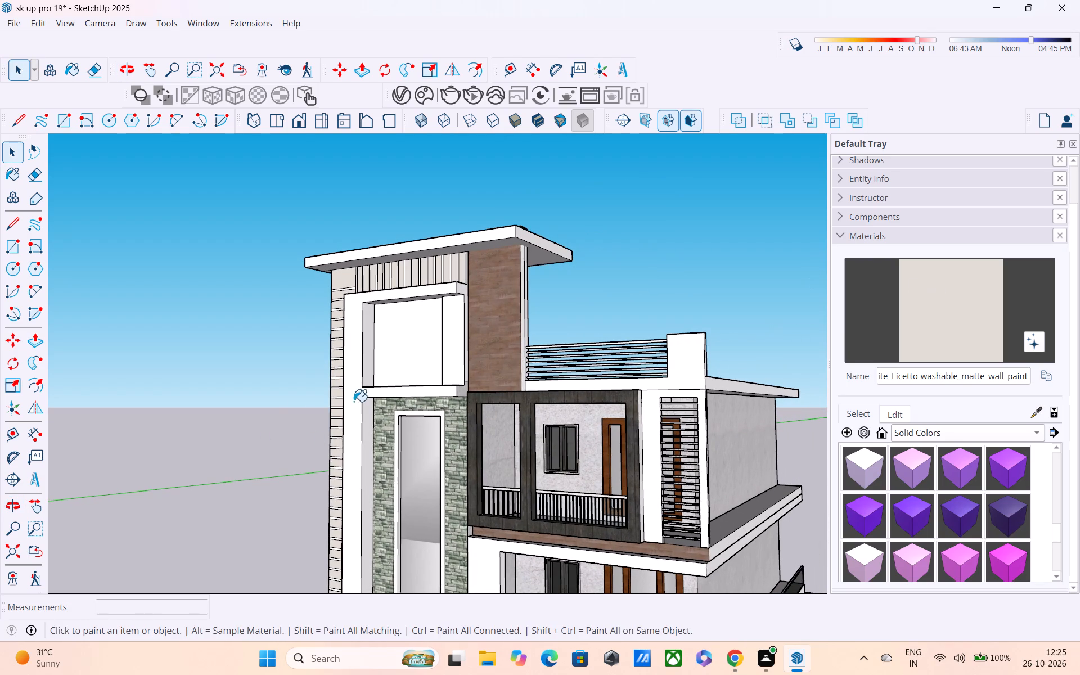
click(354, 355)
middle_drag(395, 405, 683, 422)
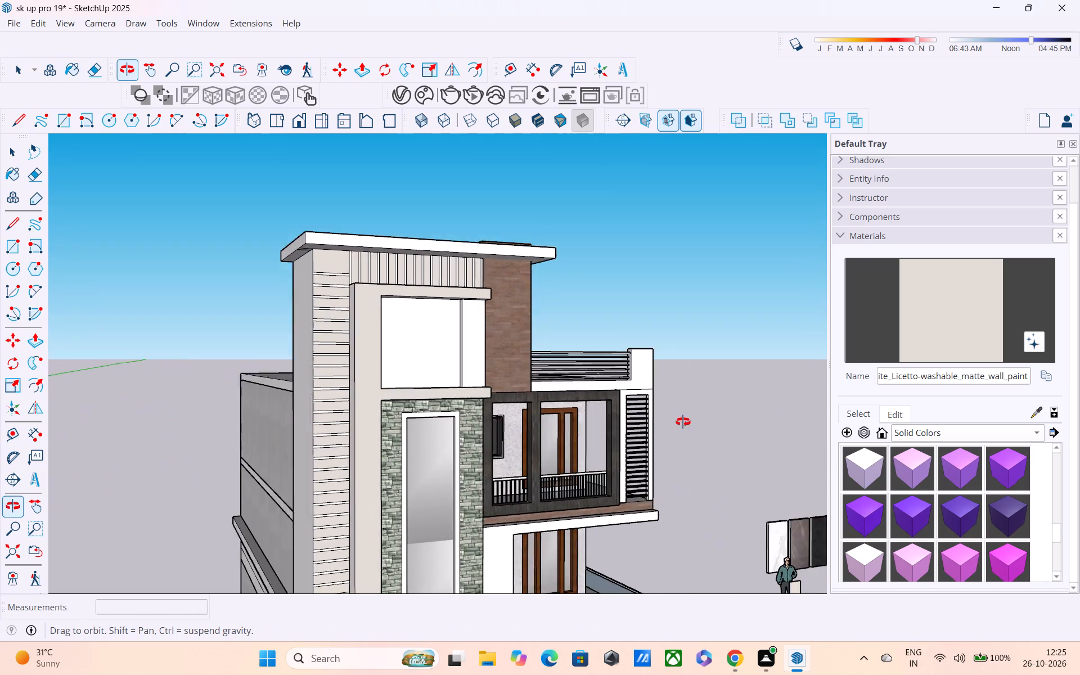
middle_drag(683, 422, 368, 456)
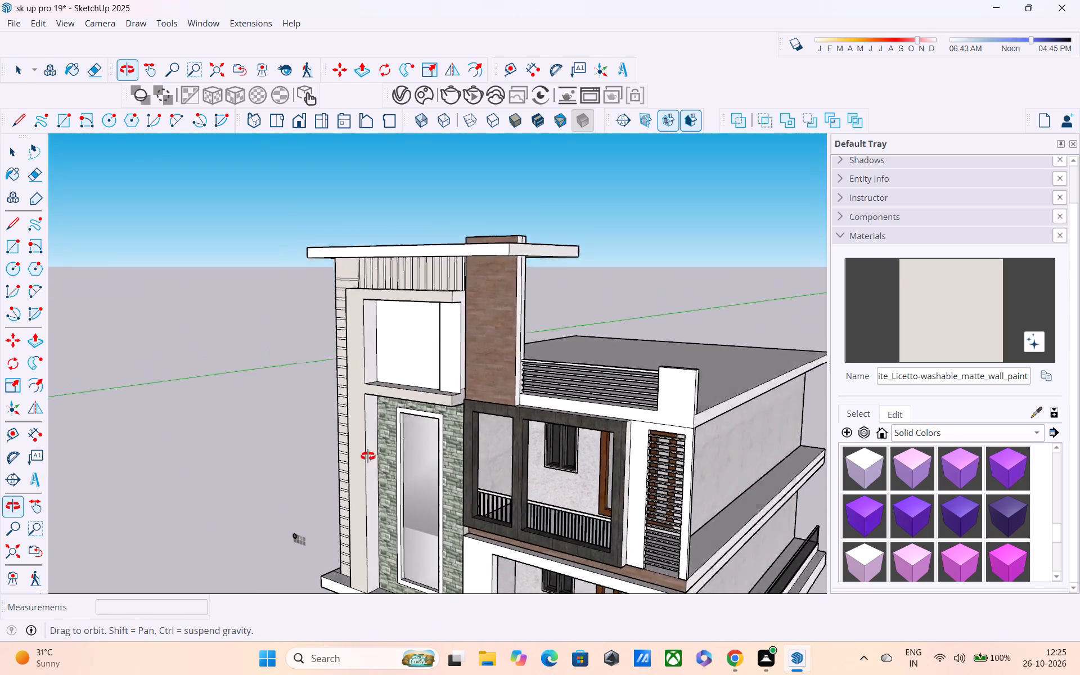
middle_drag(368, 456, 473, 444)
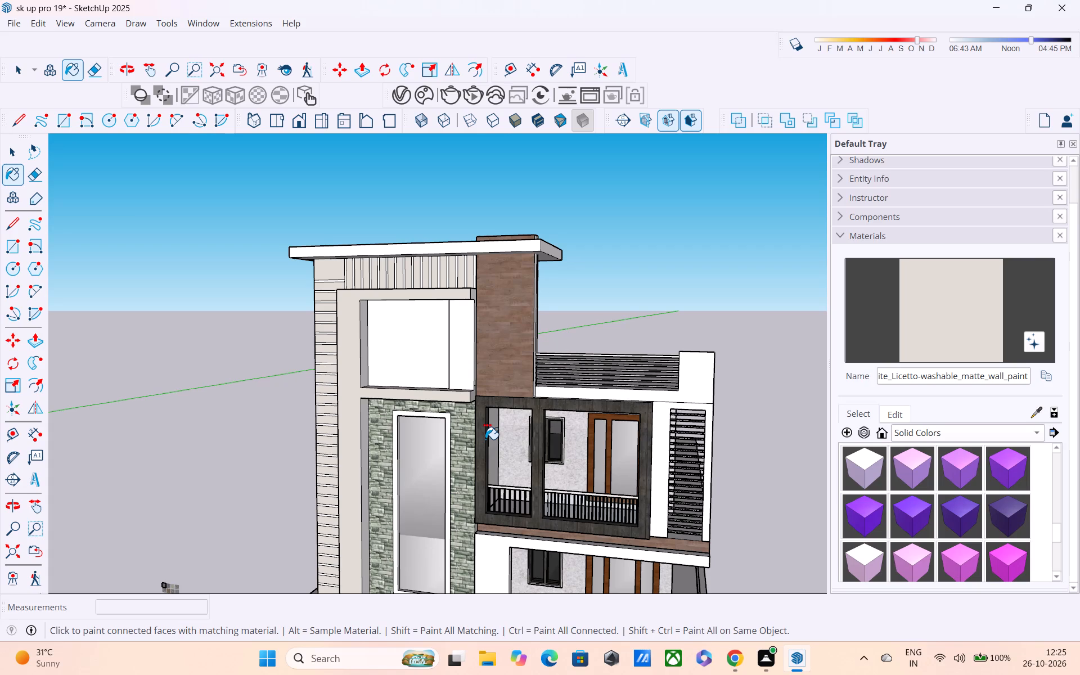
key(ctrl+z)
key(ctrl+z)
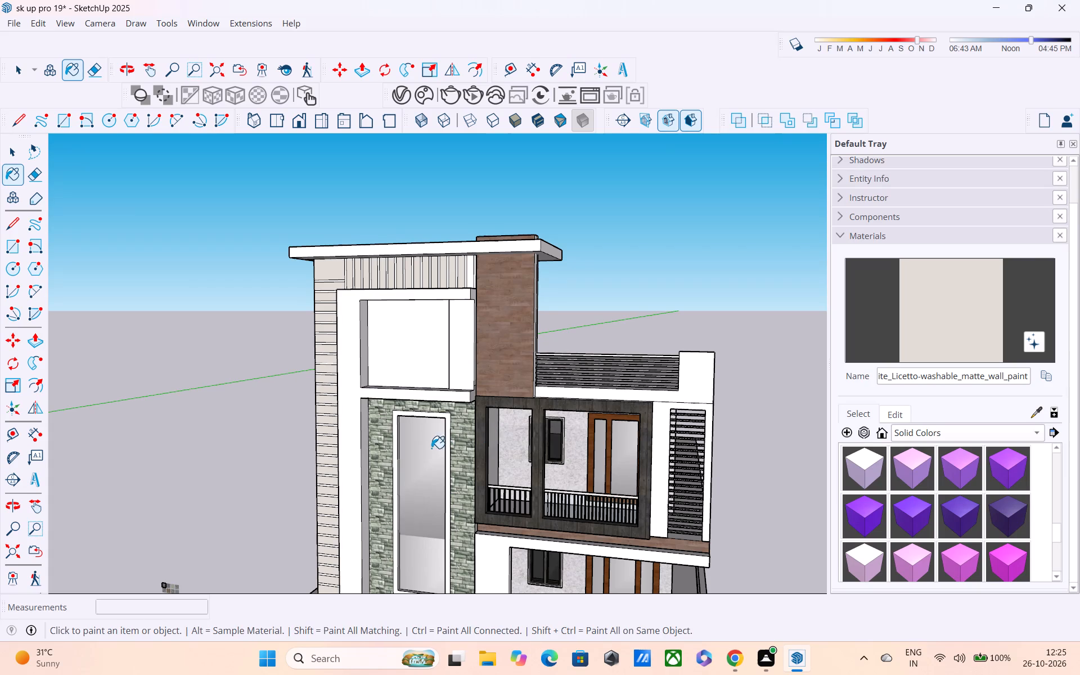
Repaint the grooved band's last vertical strip, next to the wood cladding, in milk white.
scroll(458, 274, up, 6)
click(468, 271)
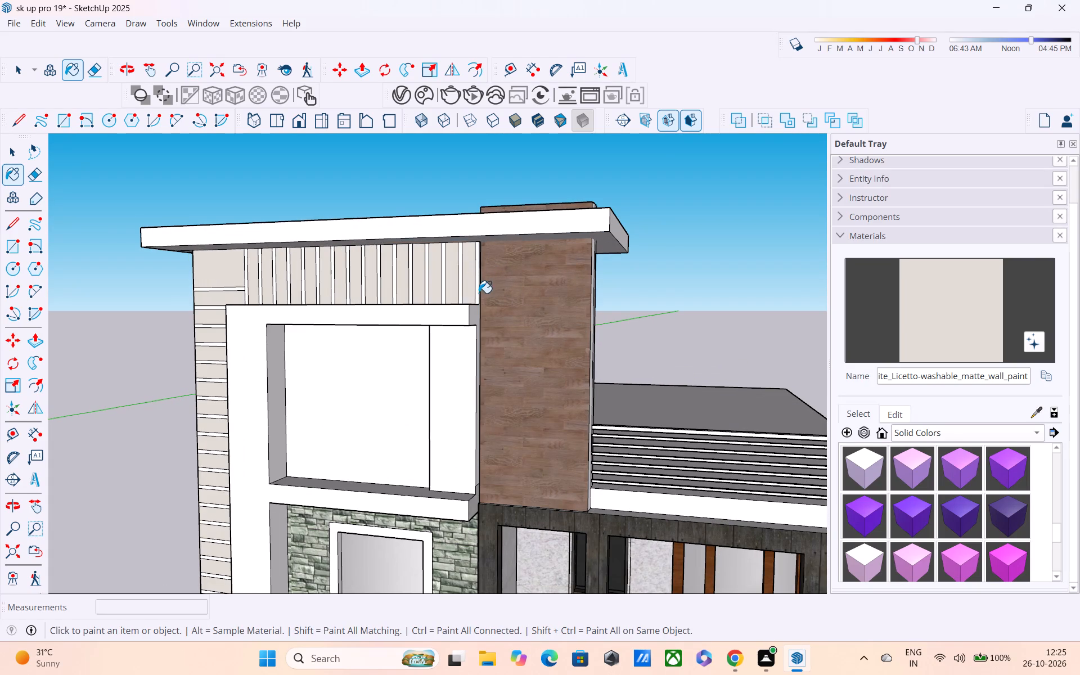
scroll(479, 294, down, 10)
key(space)
Repaint the stone-textured front and side walls on all three floors with the milk-white matte wall paint.
scroll(307, 386, up, 1)
middle_drag(460, 391, 560, 393)
scroll(559, 393, up, 1)
scroll(548, 395, down, 6)
middle_drag(548, 406, 468, 336)
middle_drag(548, 331, 481, 285)
scroll(492, 331, down, 2)
scroll(481, 395, up, 8)
middle_drag(468, 416, 356, 443)
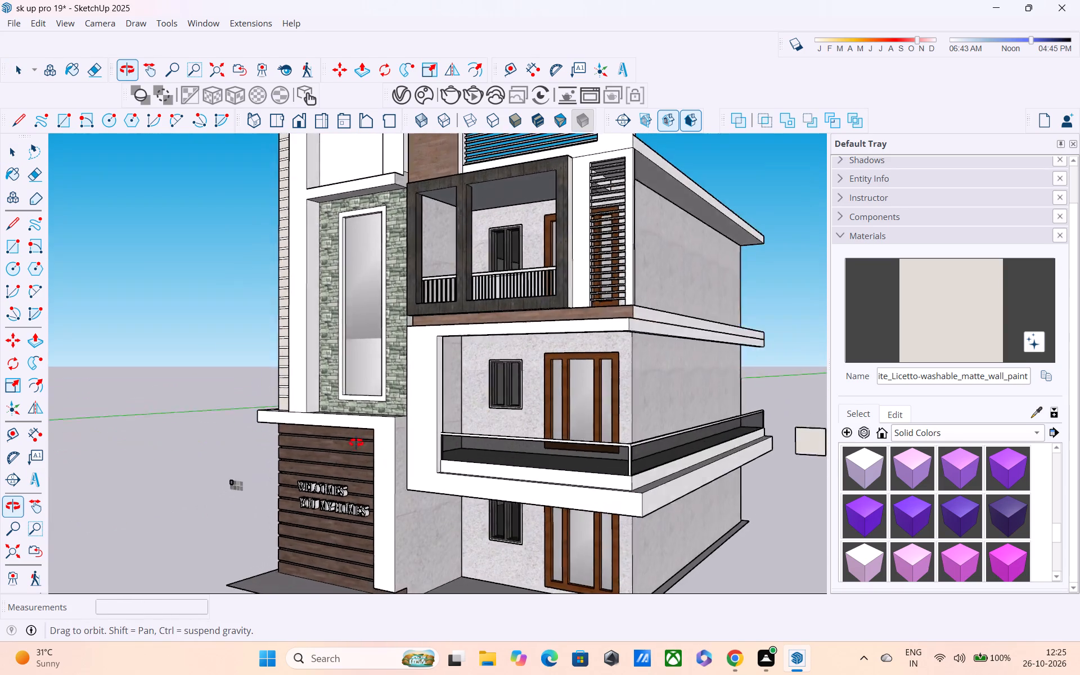
middle_drag(356, 443, 247, 432)
click(948, 288)
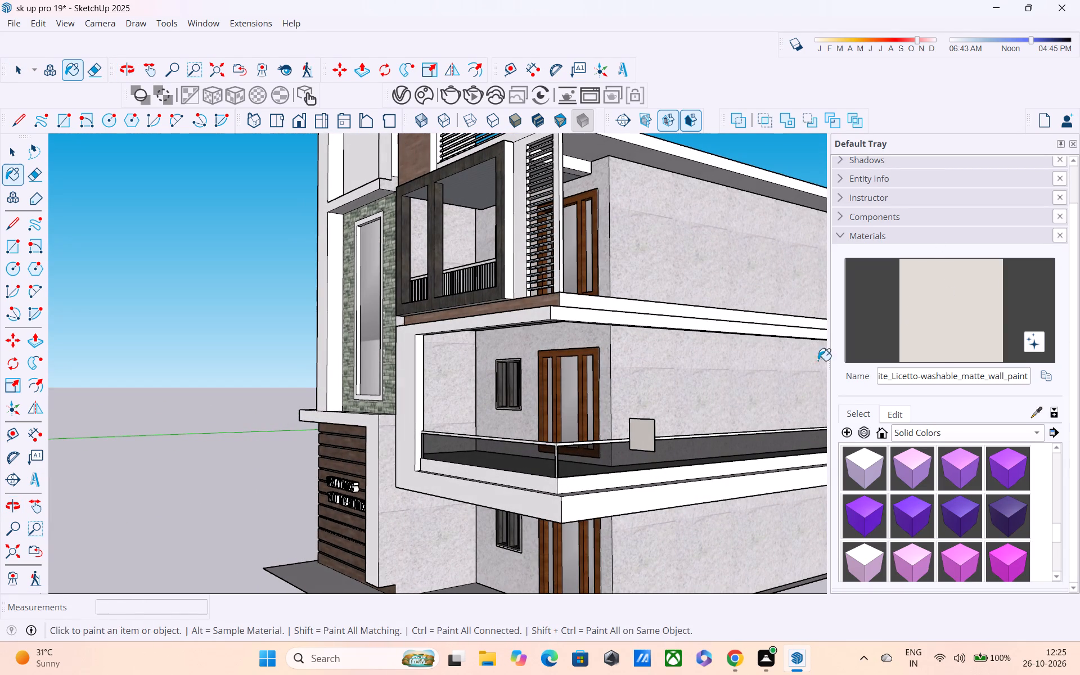
click(670, 390)
click(449, 375)
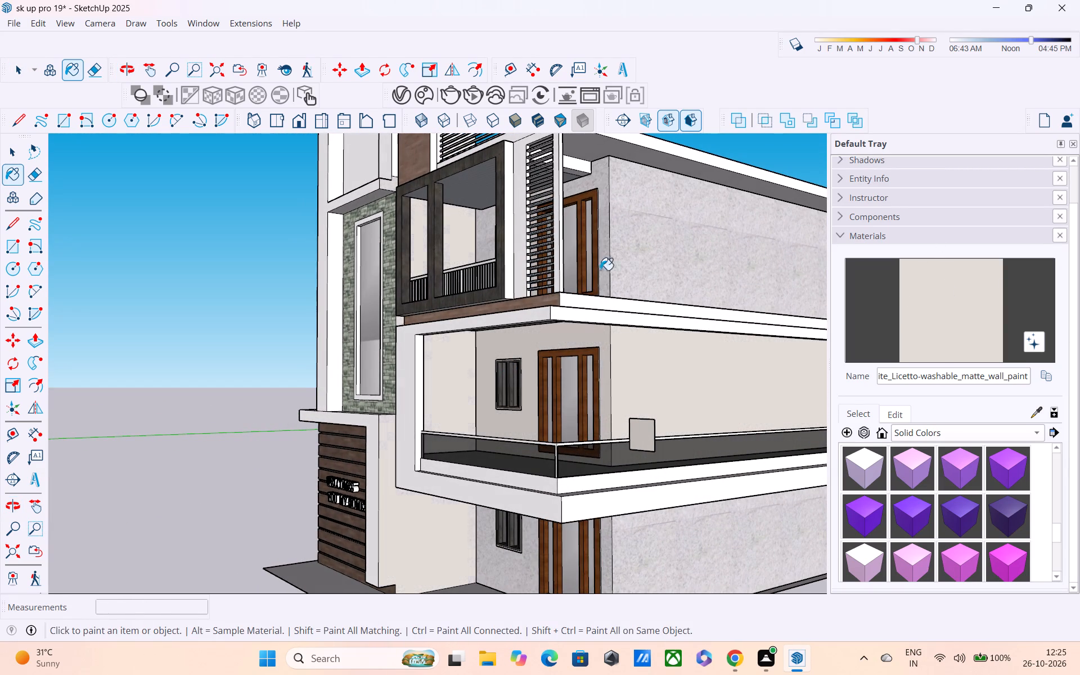
click(637, 243)
click(649, 540)
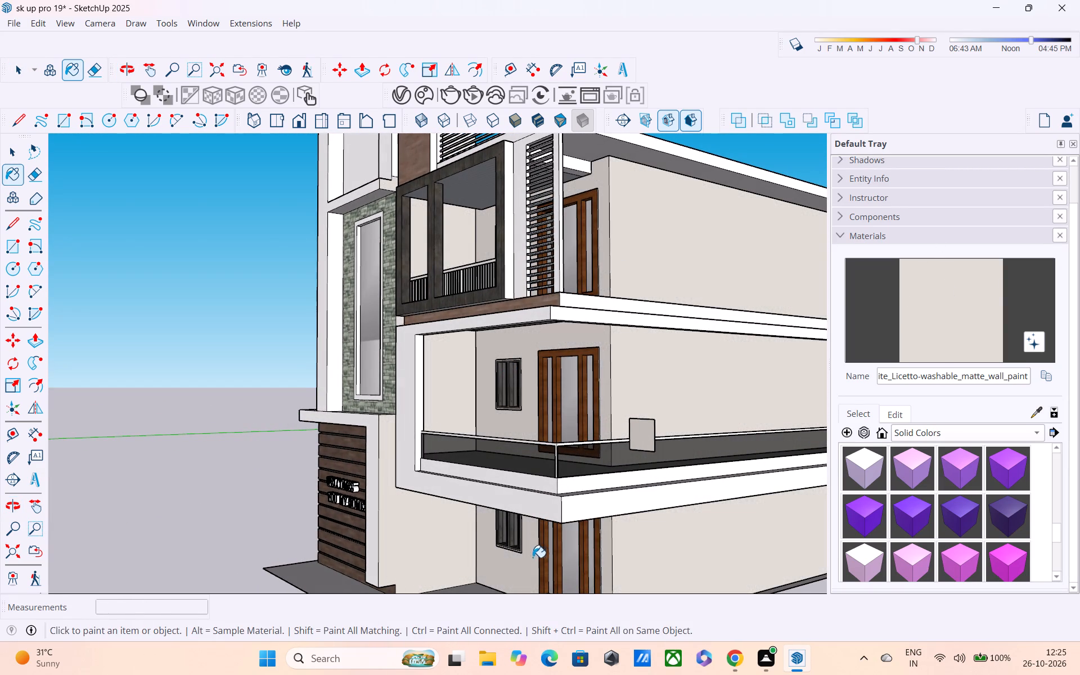
scroll(534, 546, down, 5)
middle_drag(550, 537, 730, 485)
key(space)
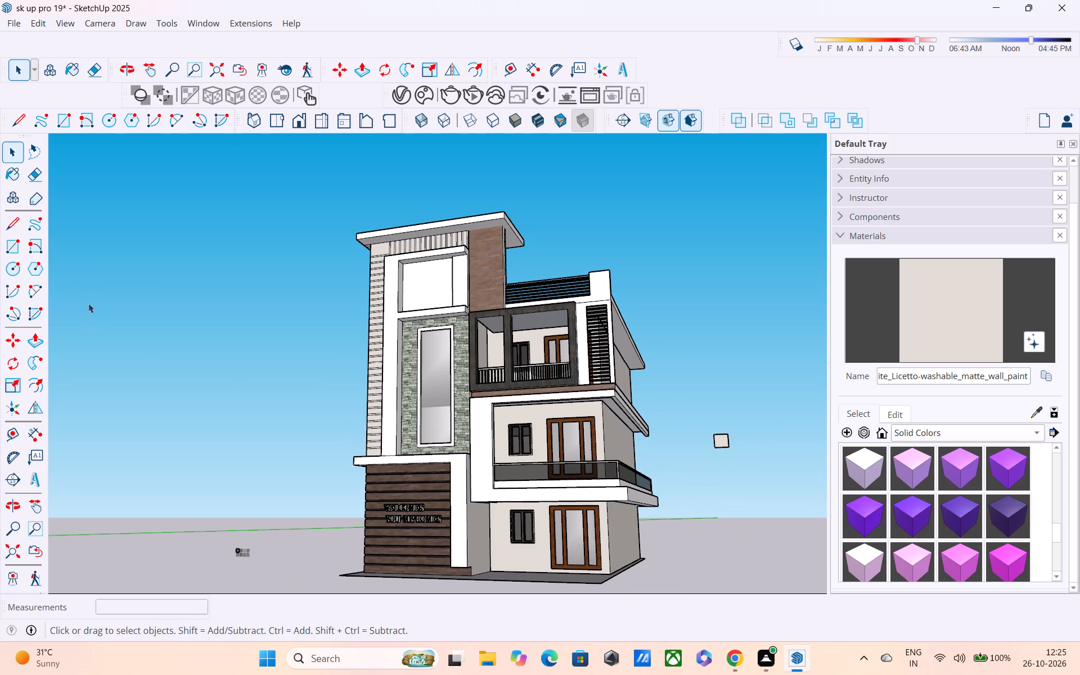
Import the MÁRMORE+CARRARA+-+MB model from Downloads and place it on the ground beside the other material samples.
click(17, 25)
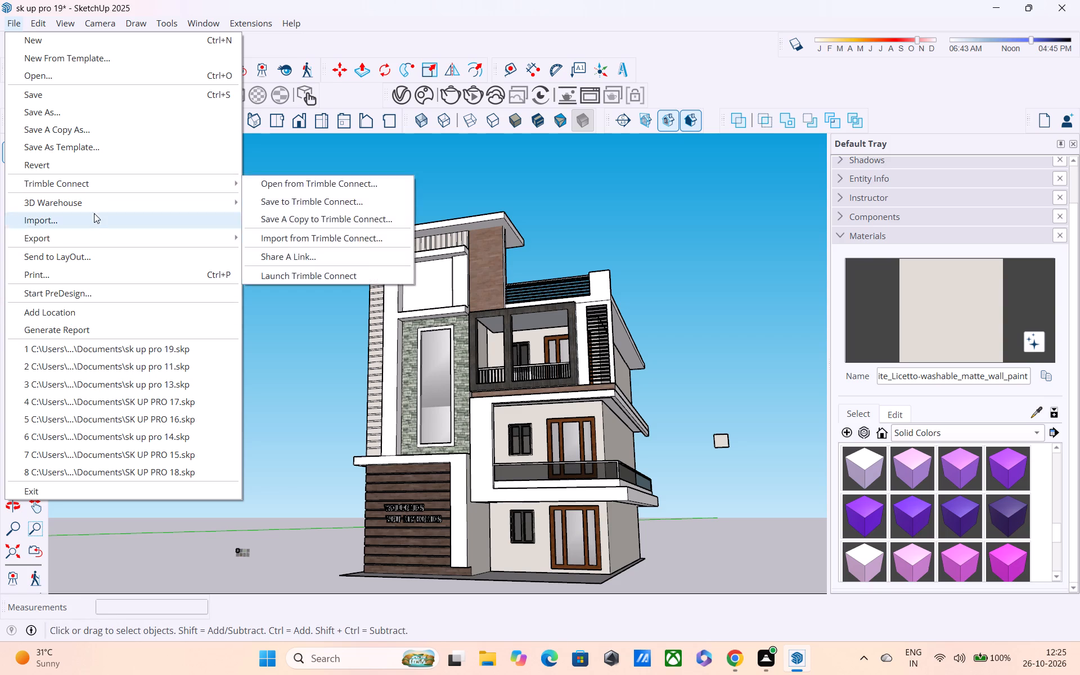
click(90, 221)
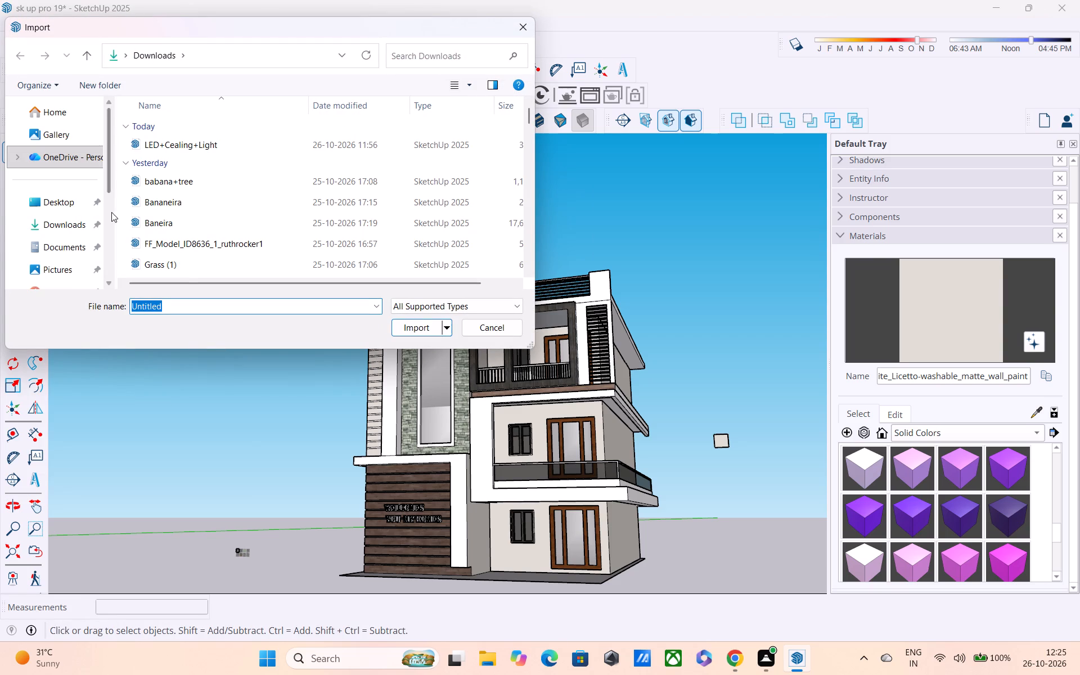
click(84, 224)
scroll(201, 191, down, 3)
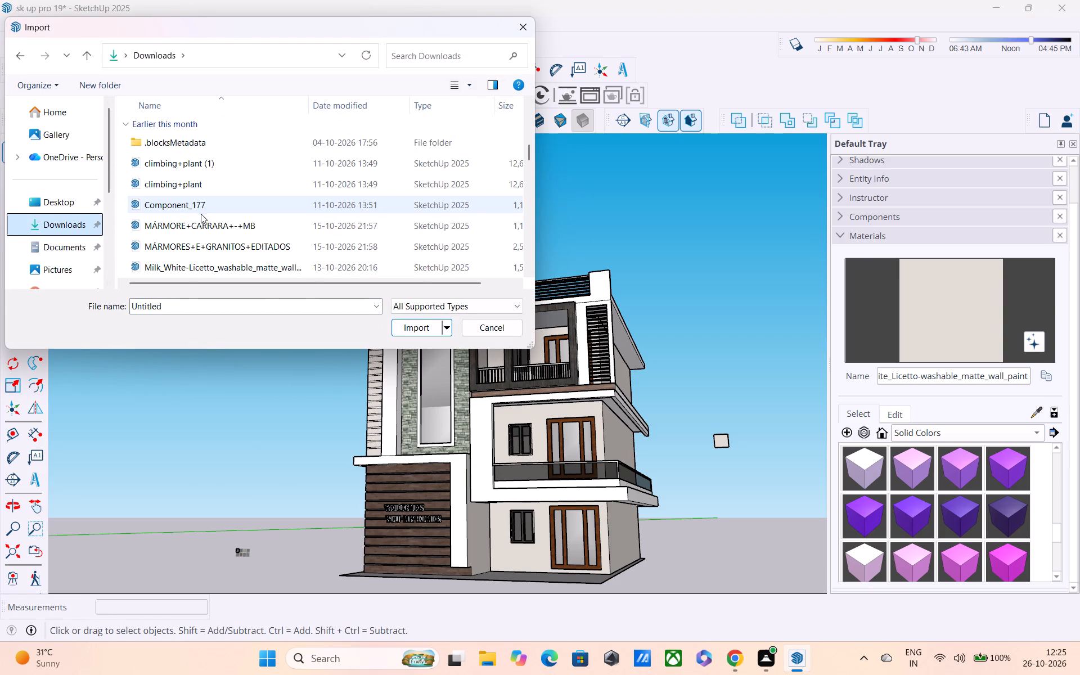
scroll(199, 243, down, 1)
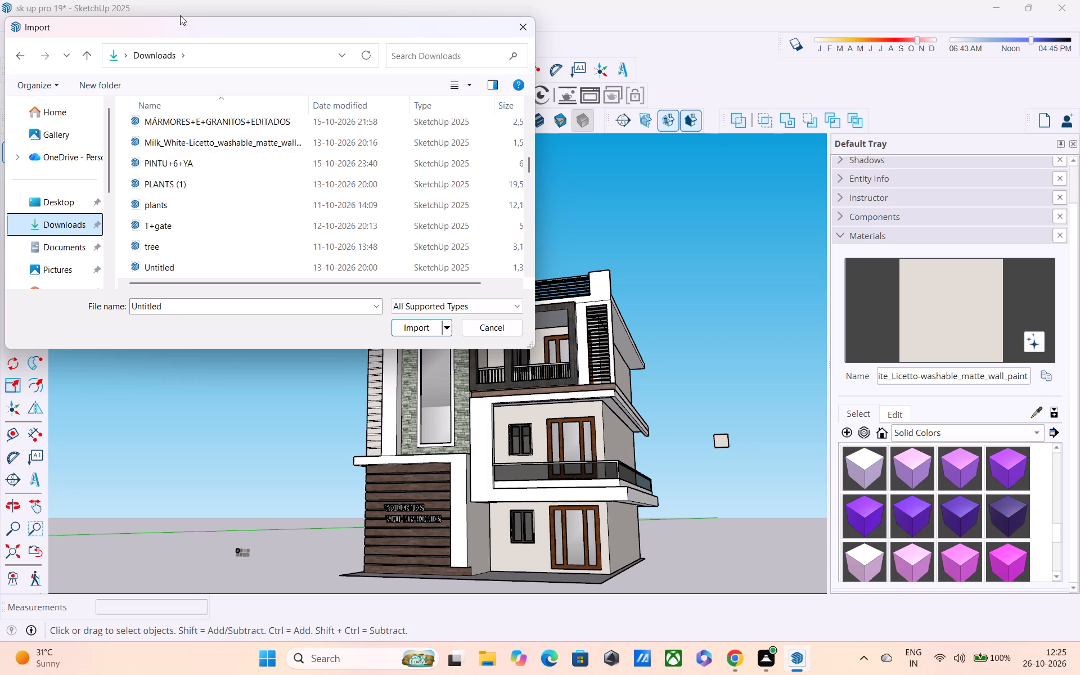
scroll(199, 135, up, 1)
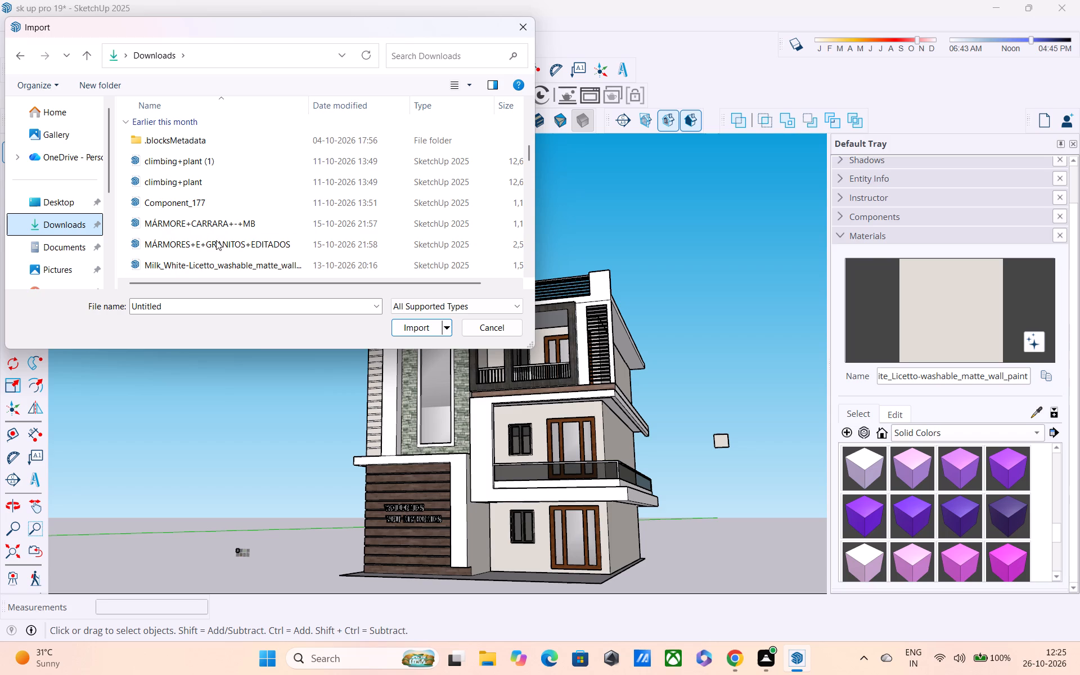
click(209, 220)
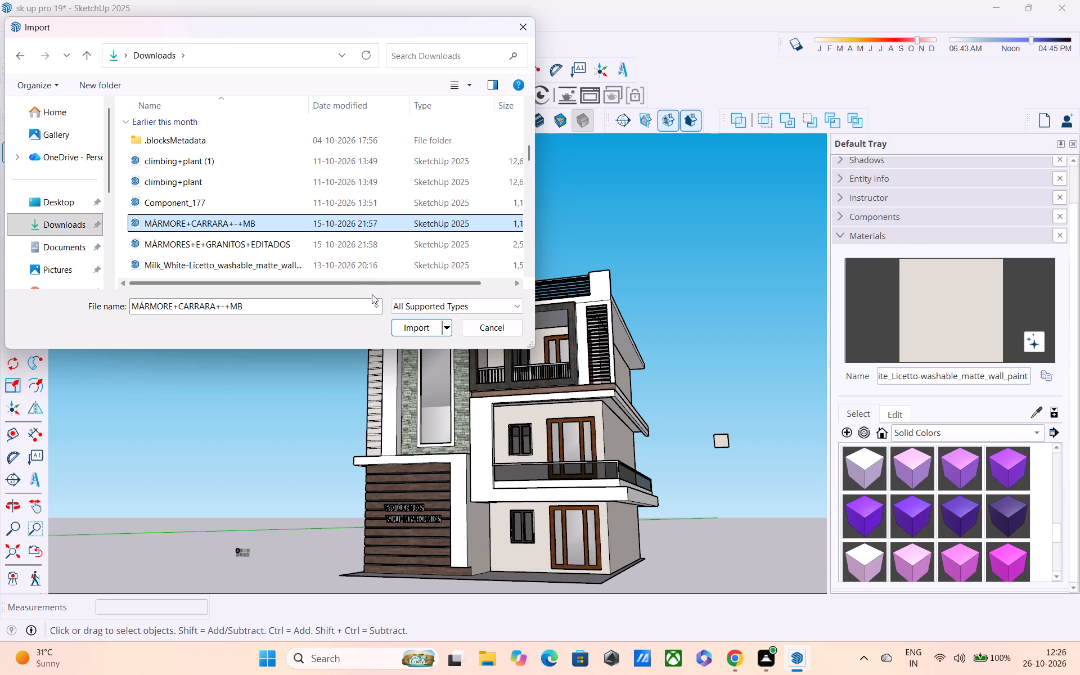
click(411, 330)
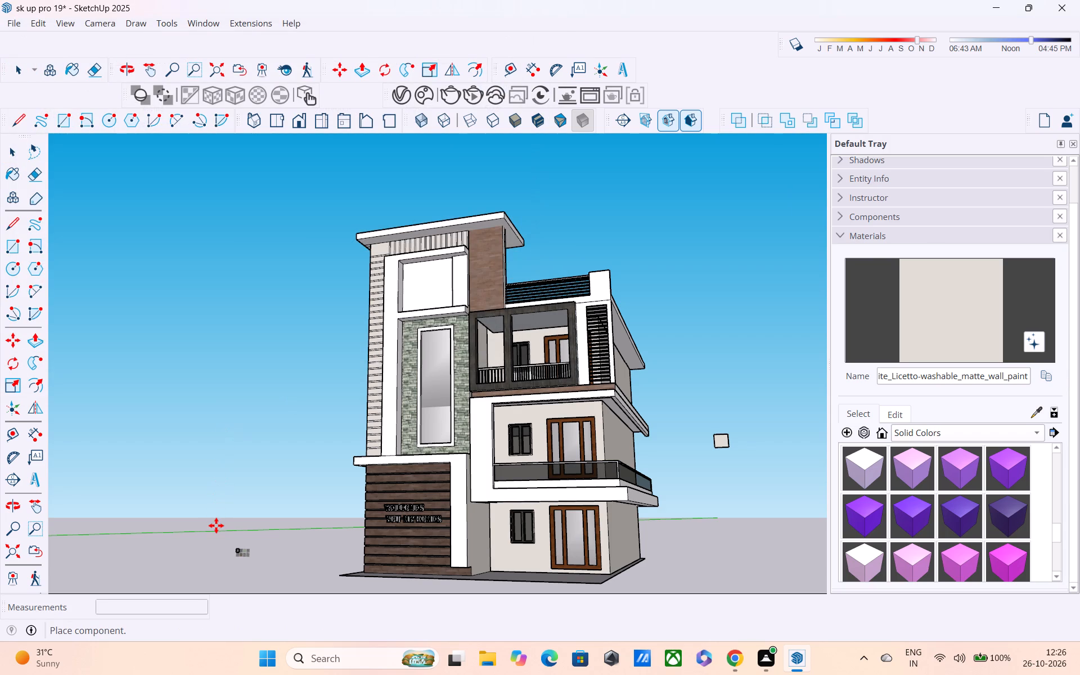
middle_drag(199, 530, 398, 549)
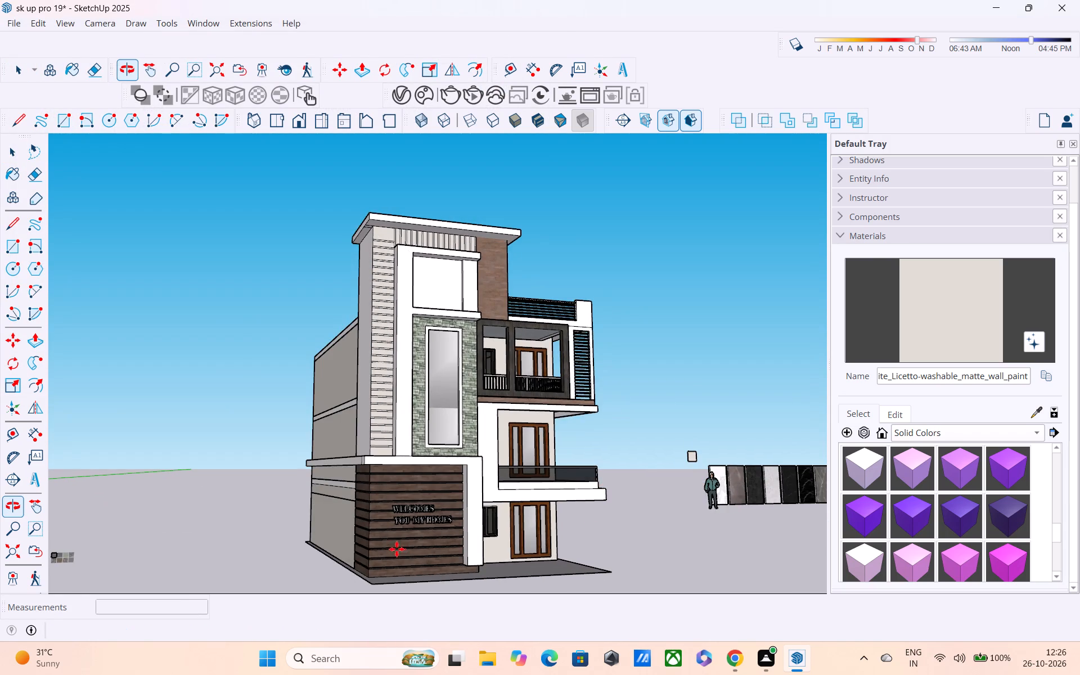
scroll(382, 537, down, 3)
scroll(174, 557, up, 2)
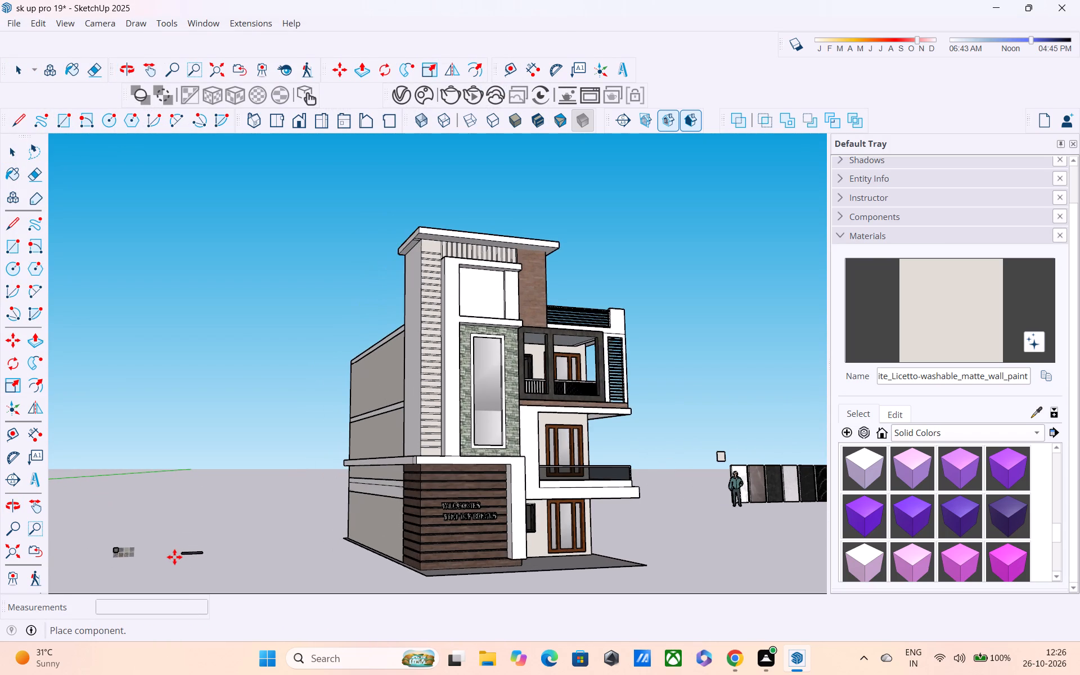
click(174, 557)
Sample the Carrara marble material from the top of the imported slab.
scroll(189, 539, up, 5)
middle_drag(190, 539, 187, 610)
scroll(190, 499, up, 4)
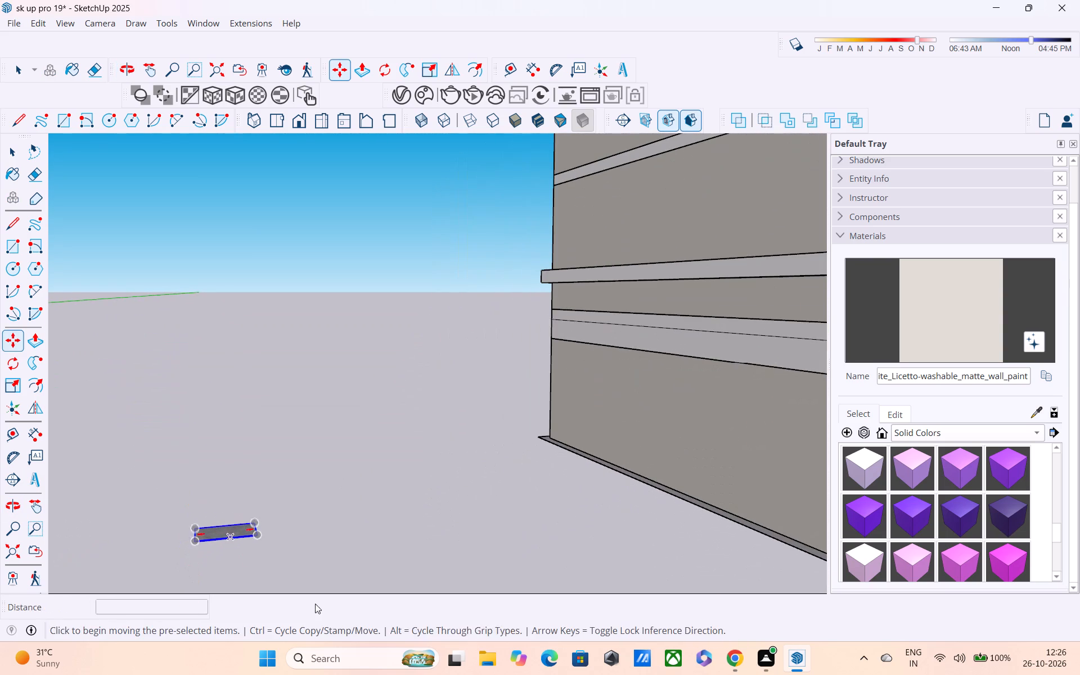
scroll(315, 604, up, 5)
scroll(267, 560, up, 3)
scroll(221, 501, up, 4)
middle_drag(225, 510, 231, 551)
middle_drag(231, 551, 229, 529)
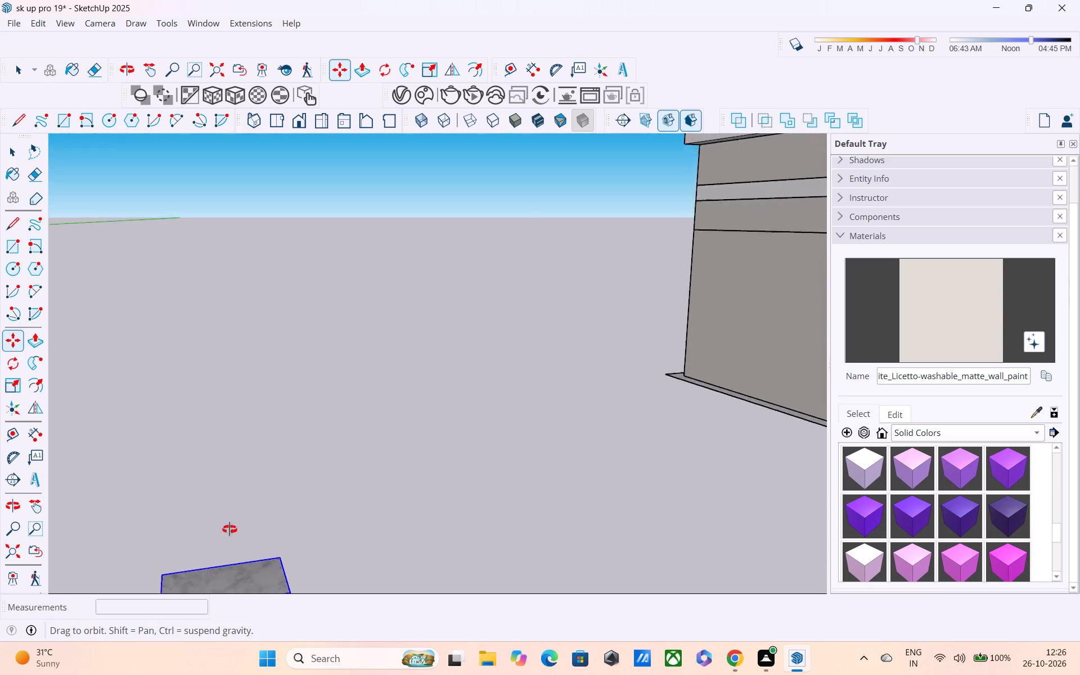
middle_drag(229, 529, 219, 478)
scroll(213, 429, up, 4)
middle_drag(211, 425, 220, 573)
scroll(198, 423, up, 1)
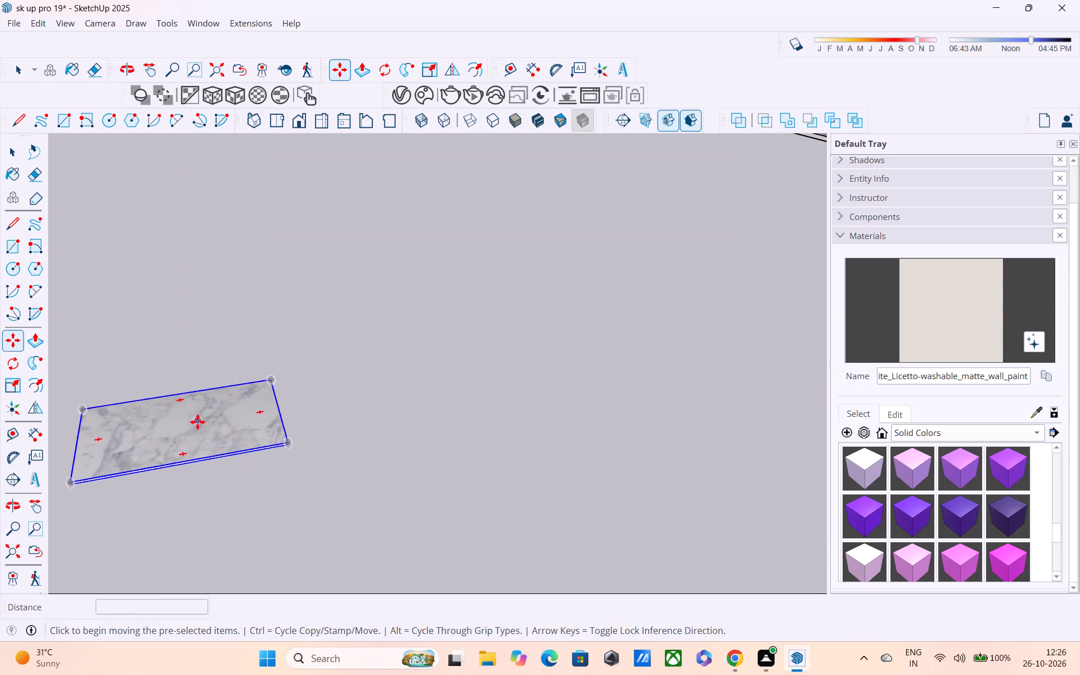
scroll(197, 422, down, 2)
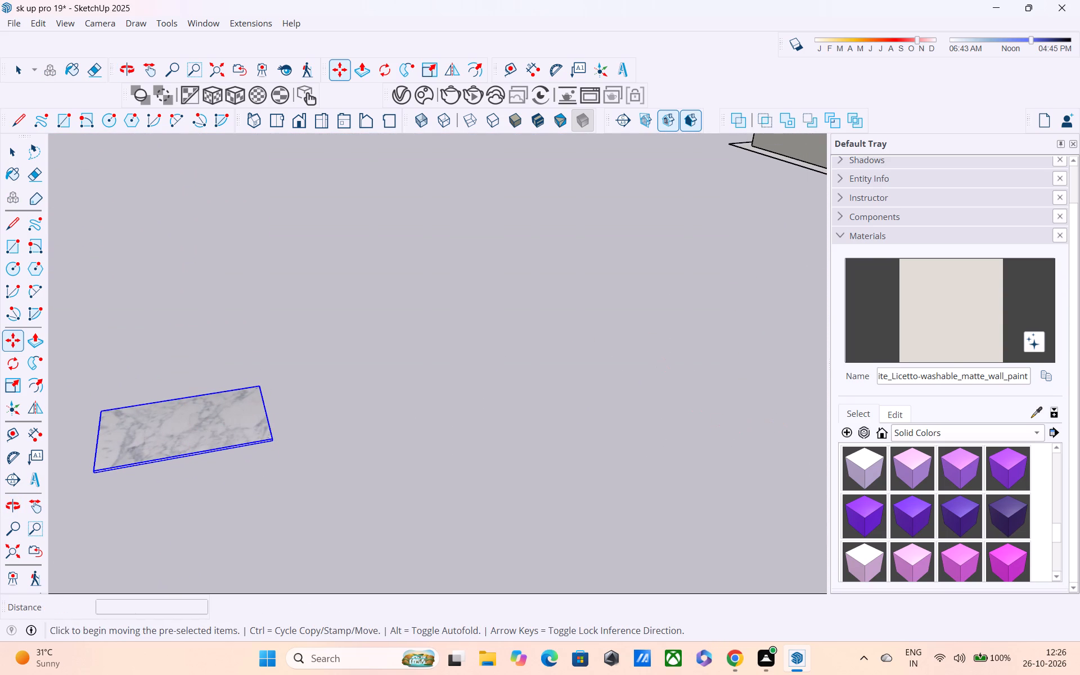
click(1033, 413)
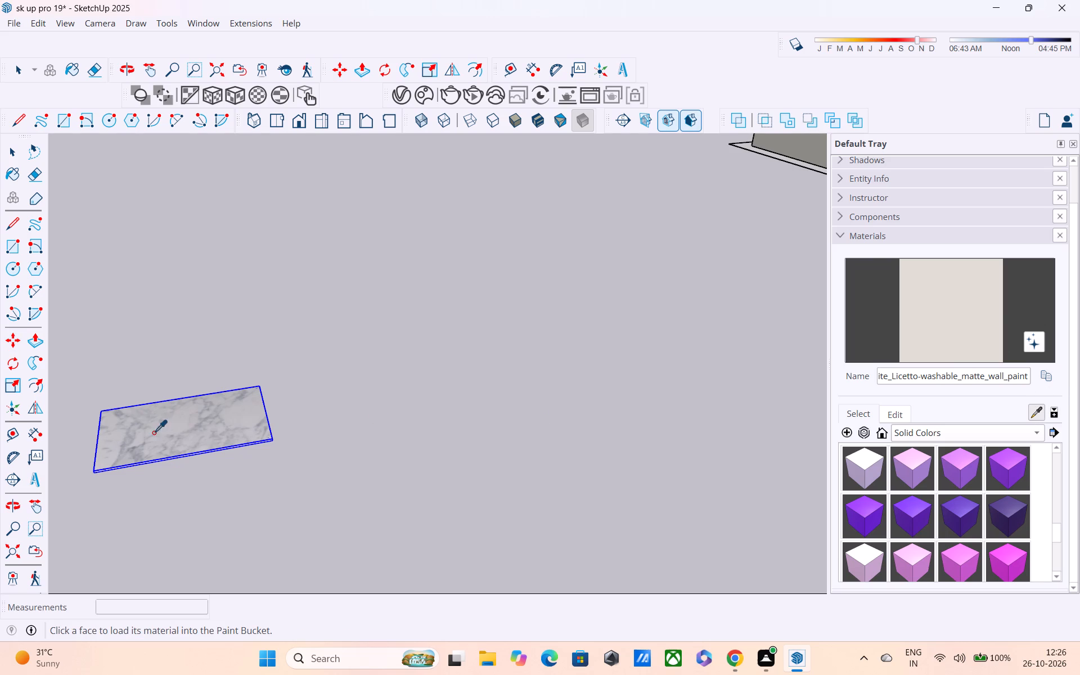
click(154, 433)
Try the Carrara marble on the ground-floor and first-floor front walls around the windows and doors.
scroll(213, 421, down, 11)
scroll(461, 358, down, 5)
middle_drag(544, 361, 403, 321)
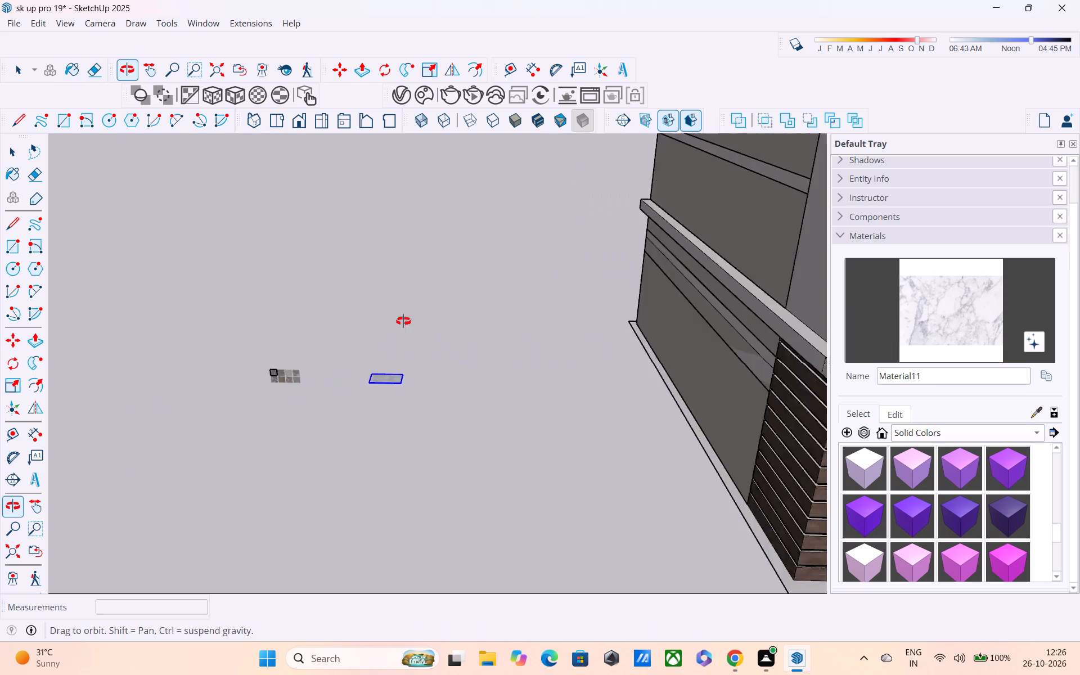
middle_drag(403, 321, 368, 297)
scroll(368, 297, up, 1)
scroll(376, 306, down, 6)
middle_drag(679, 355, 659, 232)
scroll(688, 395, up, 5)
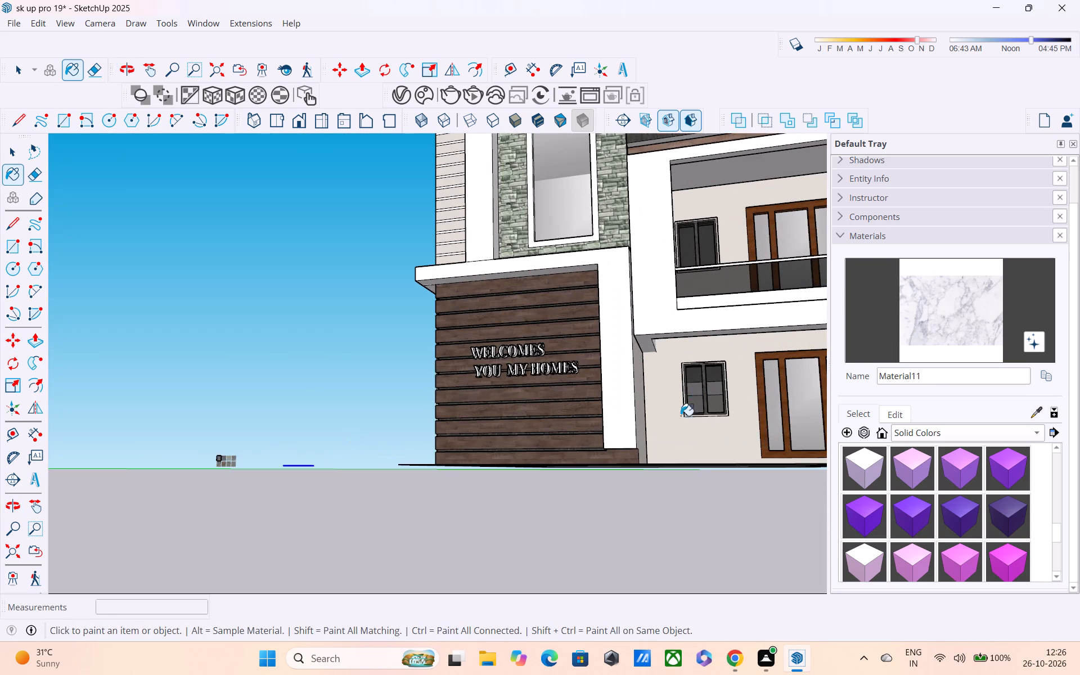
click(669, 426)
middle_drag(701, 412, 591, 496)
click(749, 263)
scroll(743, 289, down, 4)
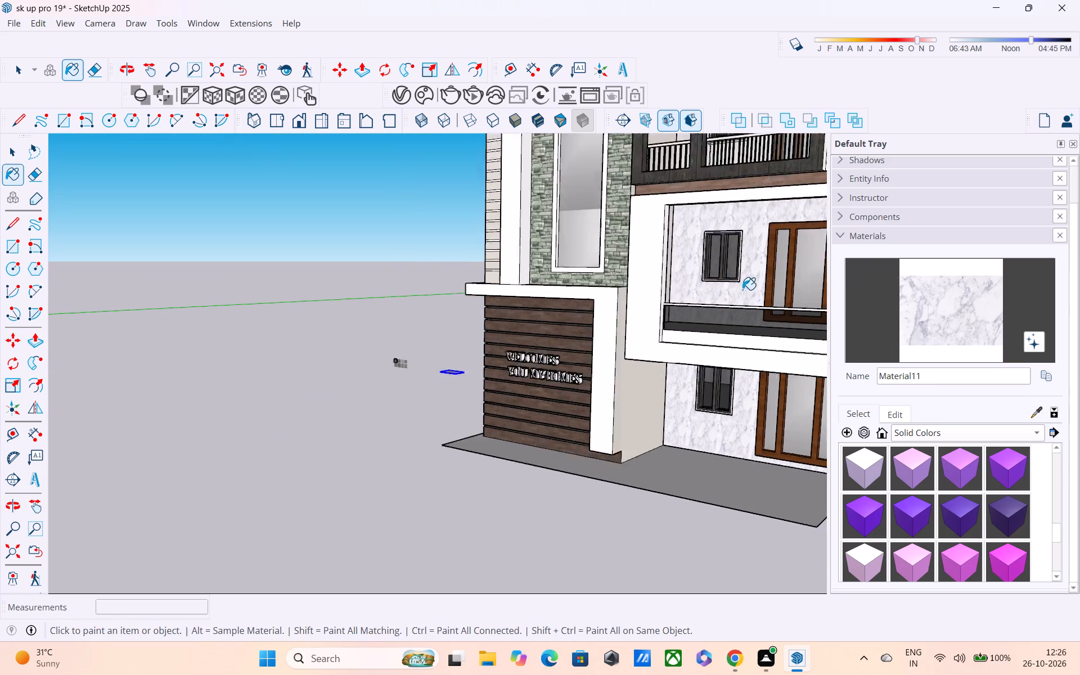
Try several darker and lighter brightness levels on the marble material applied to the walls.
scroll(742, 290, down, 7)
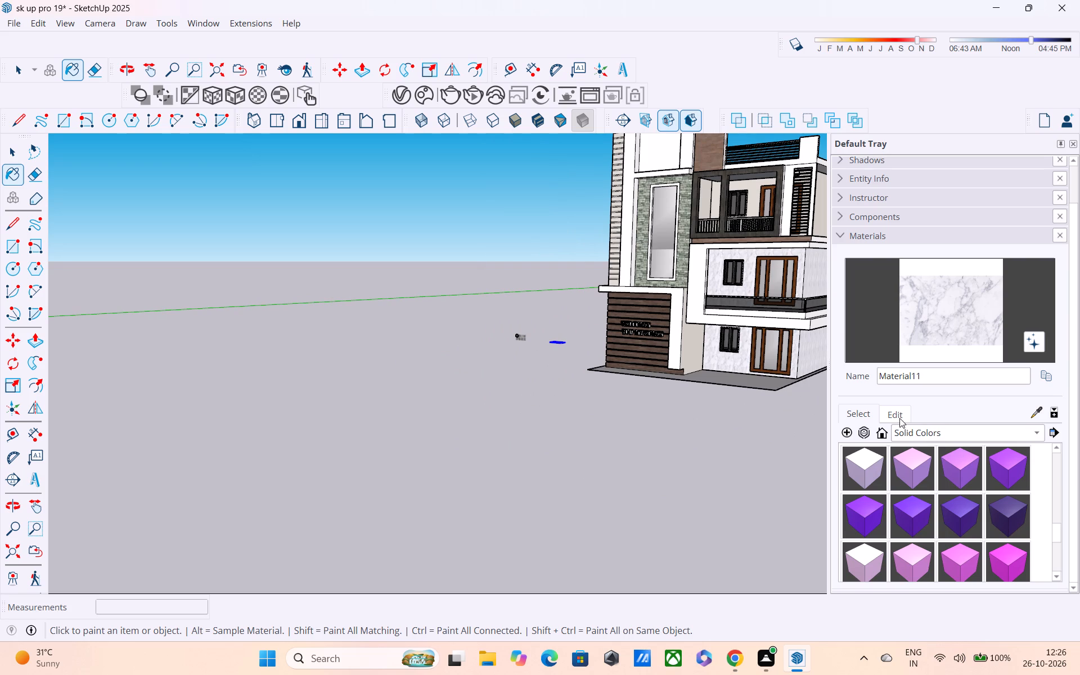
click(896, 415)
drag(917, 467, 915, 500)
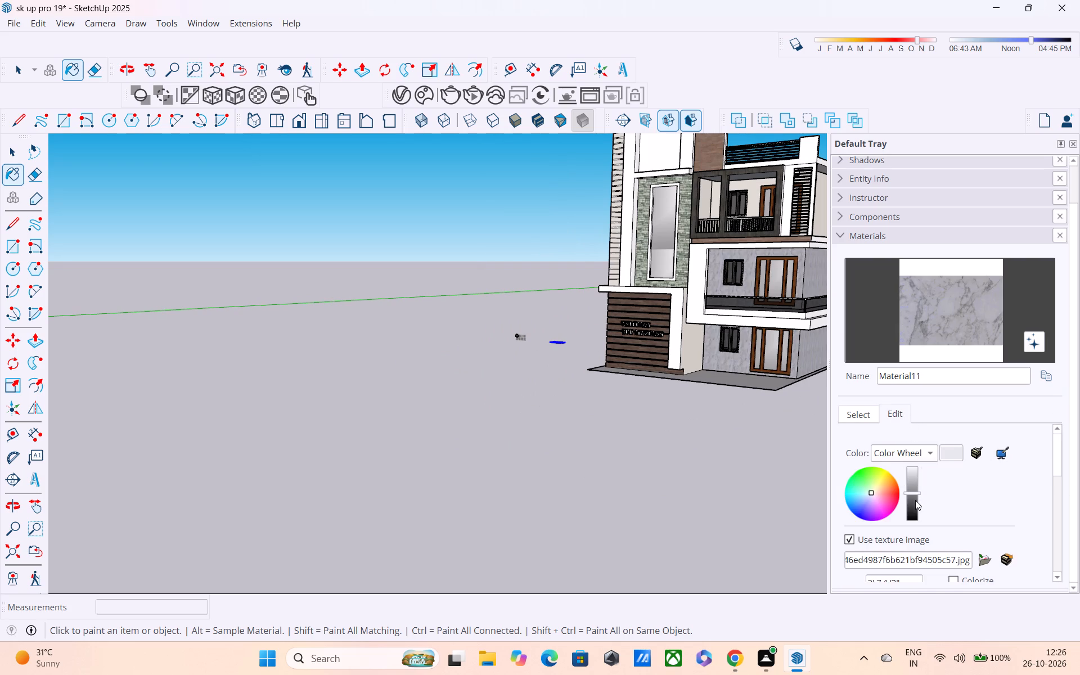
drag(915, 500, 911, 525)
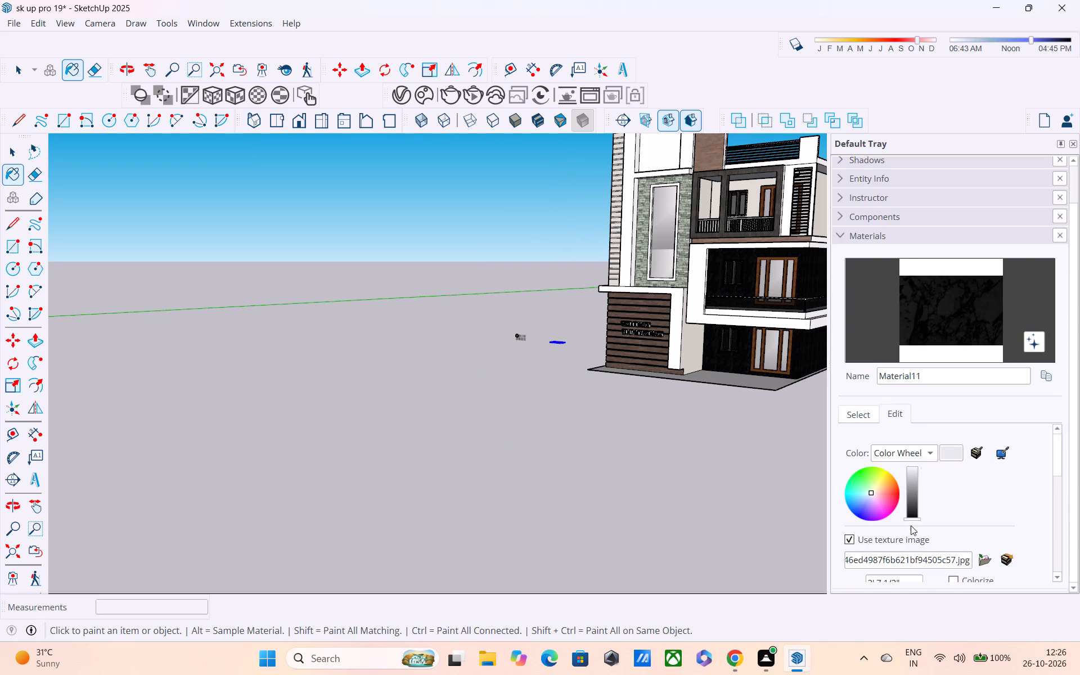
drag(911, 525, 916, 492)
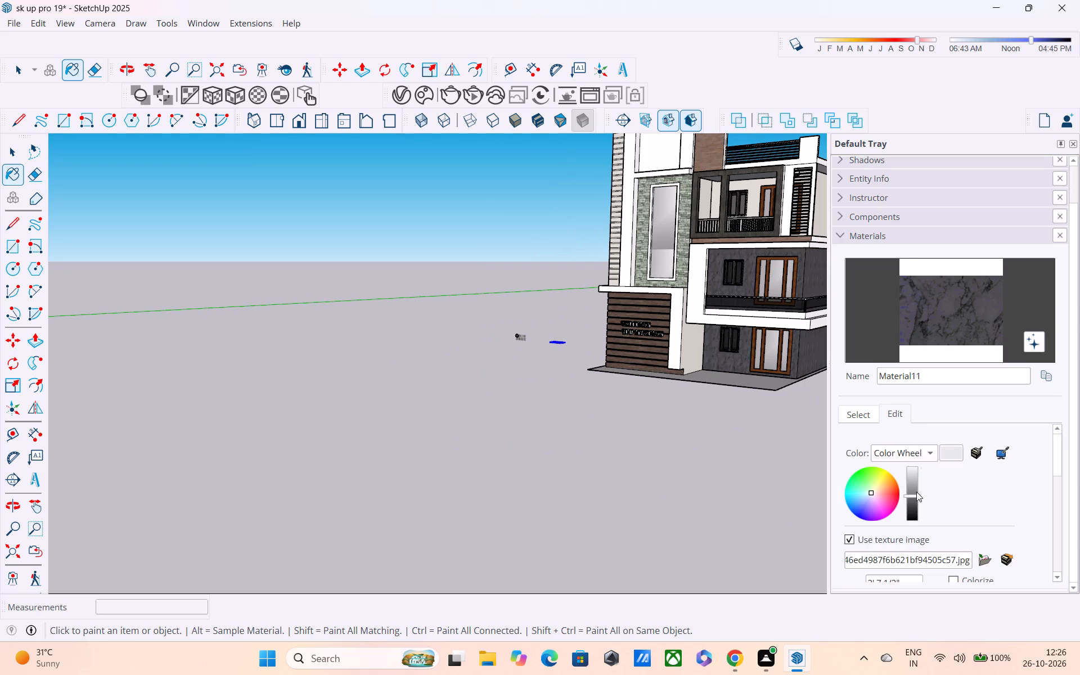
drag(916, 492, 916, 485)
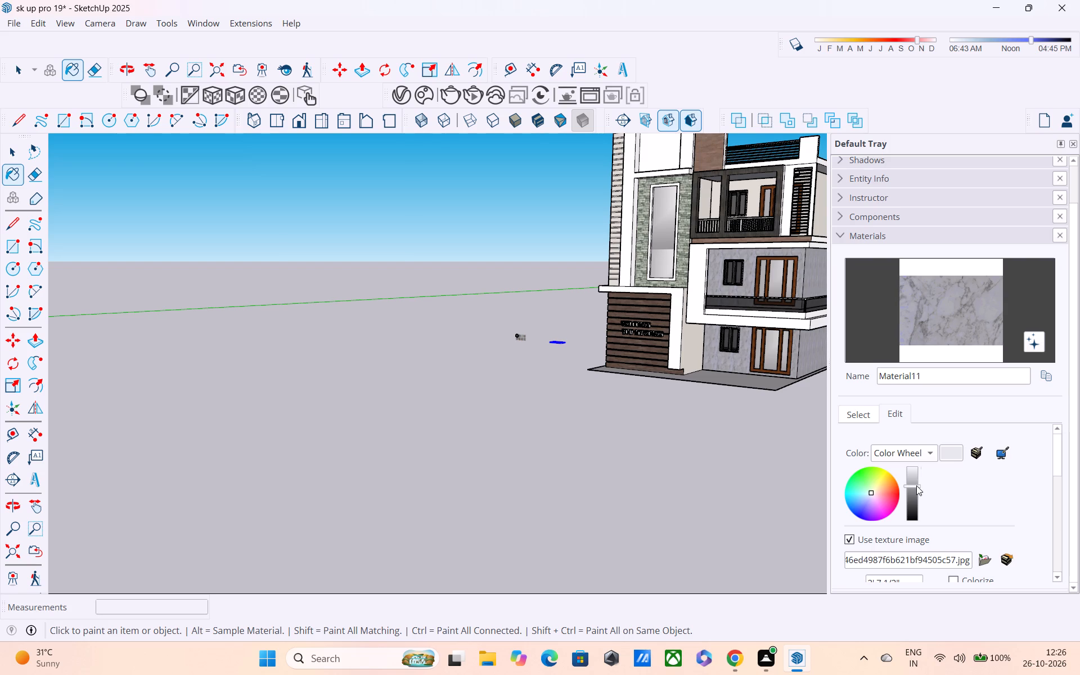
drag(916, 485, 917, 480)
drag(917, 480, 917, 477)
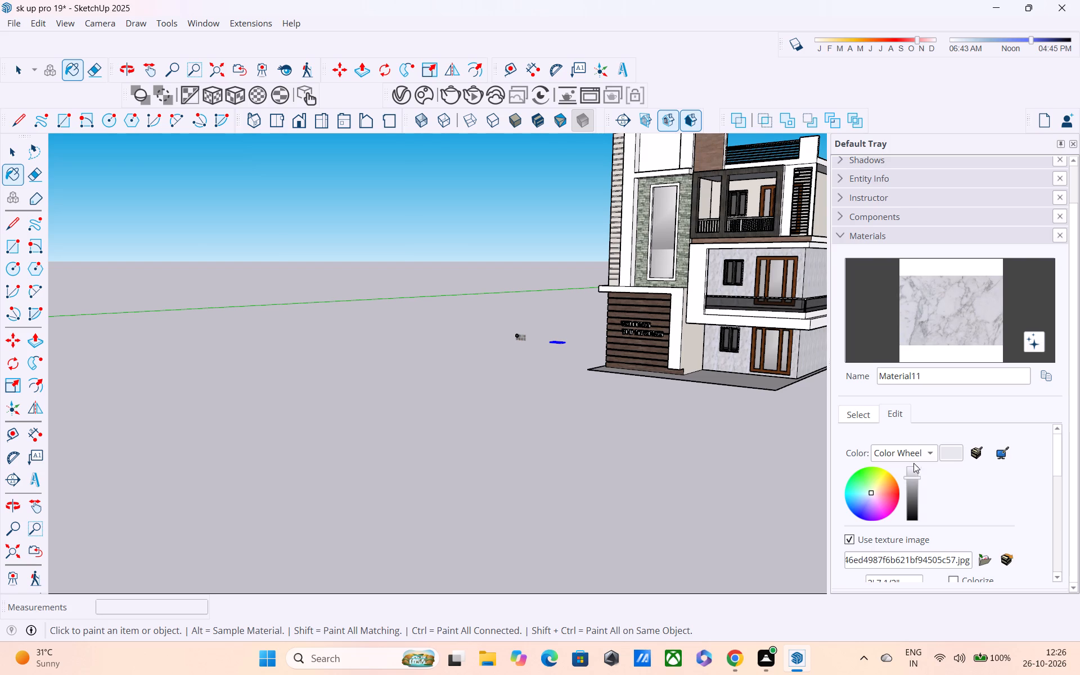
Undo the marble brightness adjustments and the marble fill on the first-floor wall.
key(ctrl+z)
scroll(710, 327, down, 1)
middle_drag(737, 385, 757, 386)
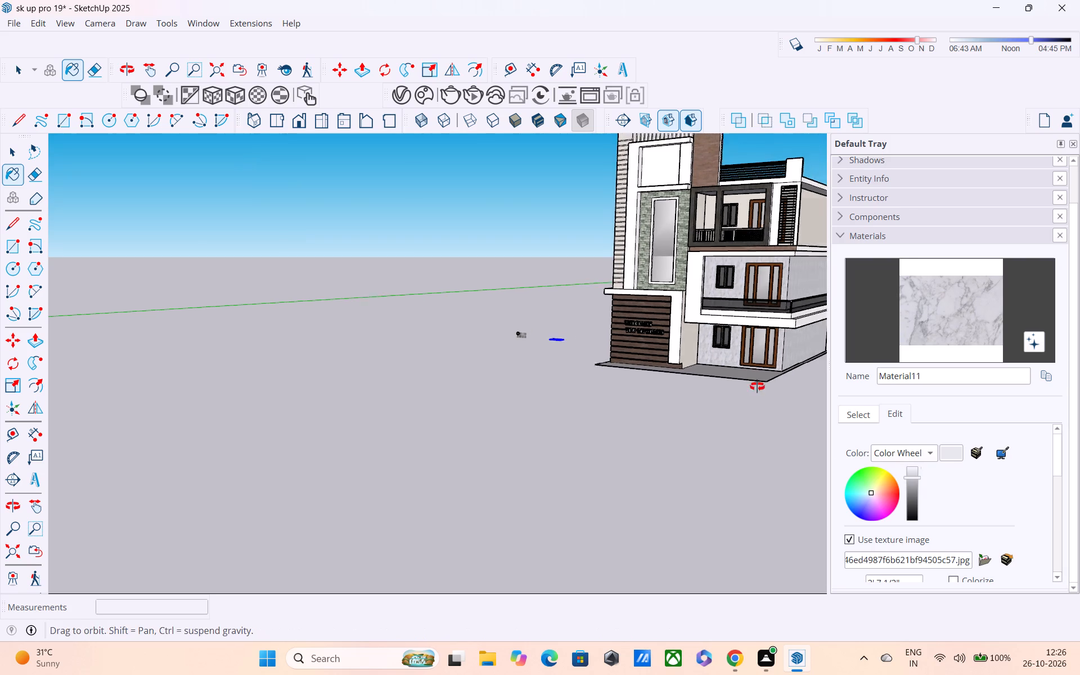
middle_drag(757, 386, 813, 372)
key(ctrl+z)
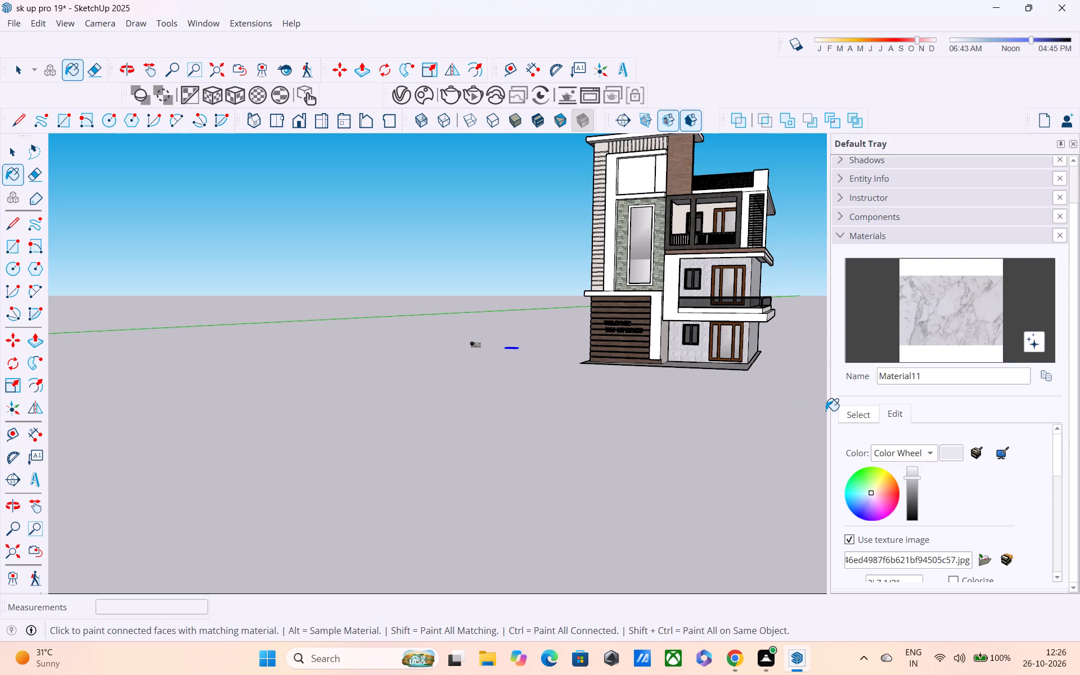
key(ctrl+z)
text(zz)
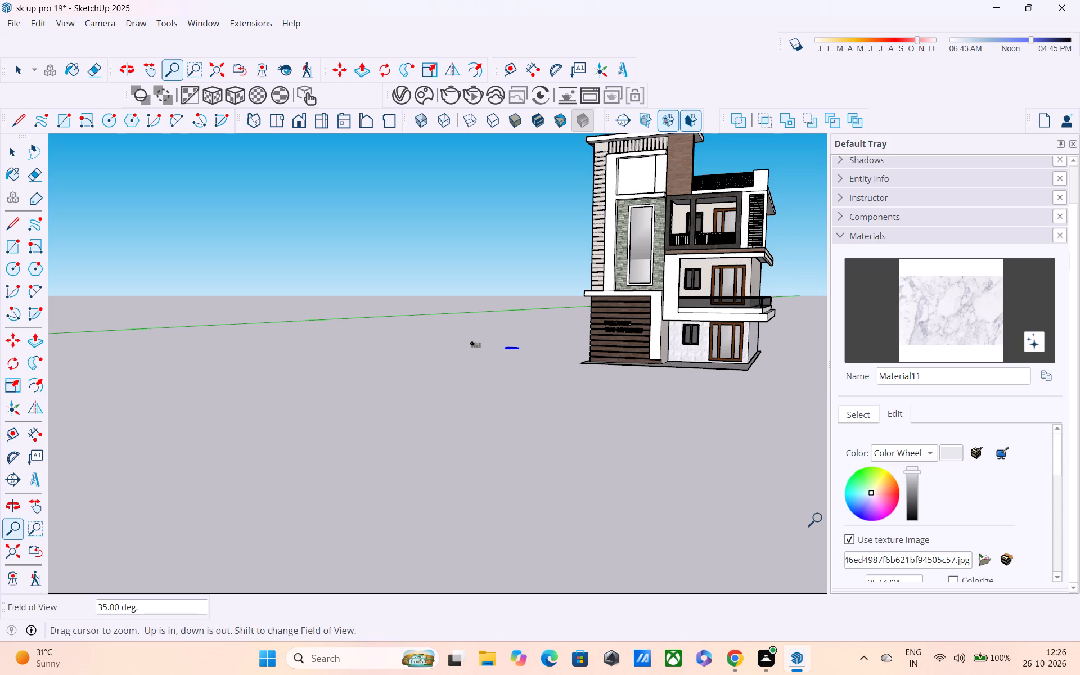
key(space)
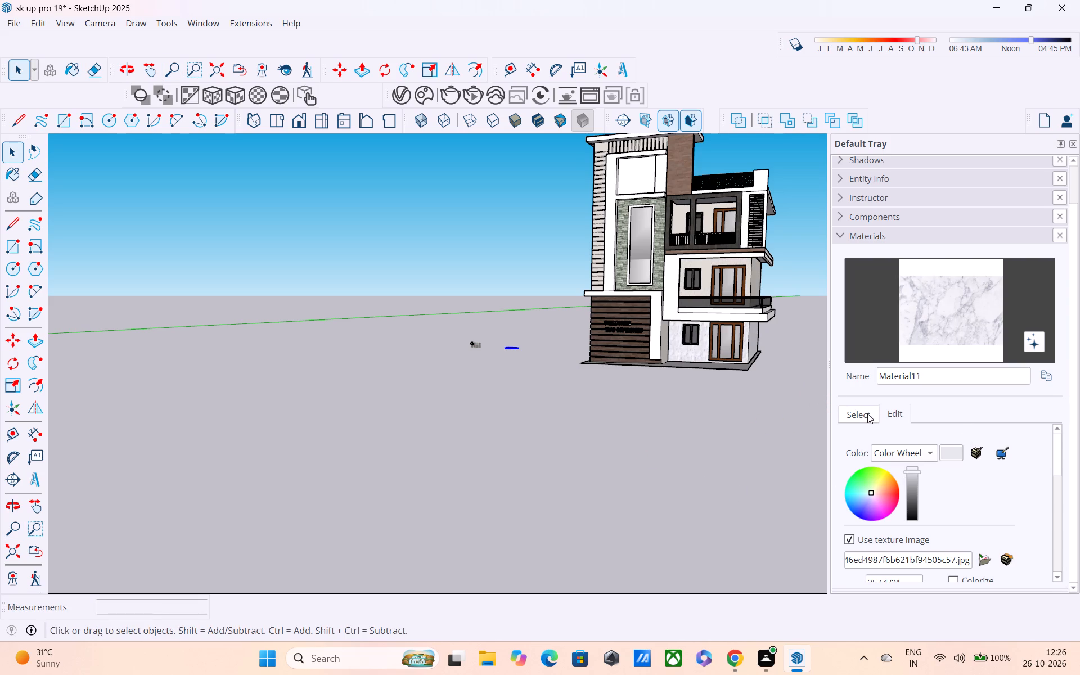
Paint the marble-covered ground-floor front wall with M01_Silver_Fog from the Solid Colors collection.
click(867, 413)
click(921, 431)
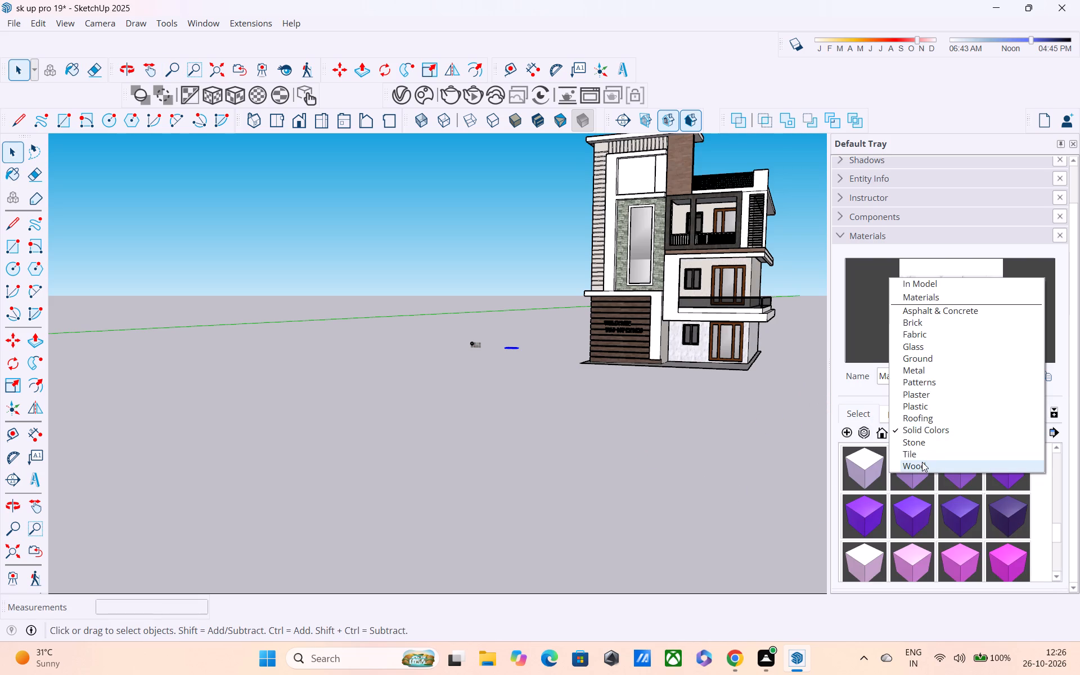
click(923, 427)
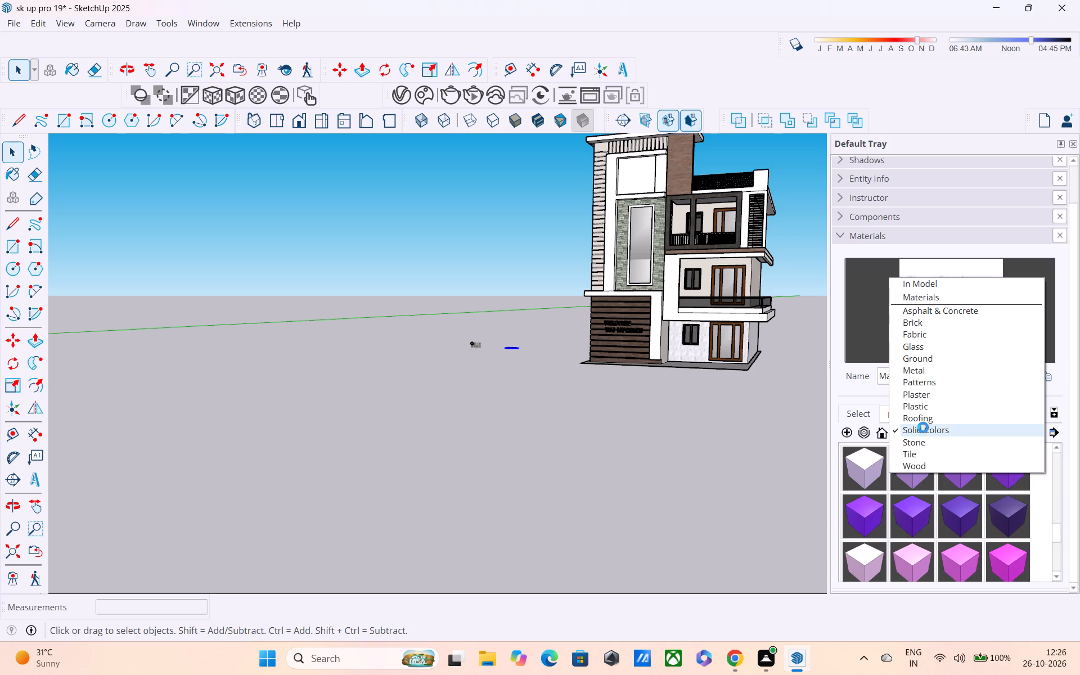
scroll(894, 487, down, 7)
scroll(894, 488, up, 1)
scroll(894, 488, down, 15)
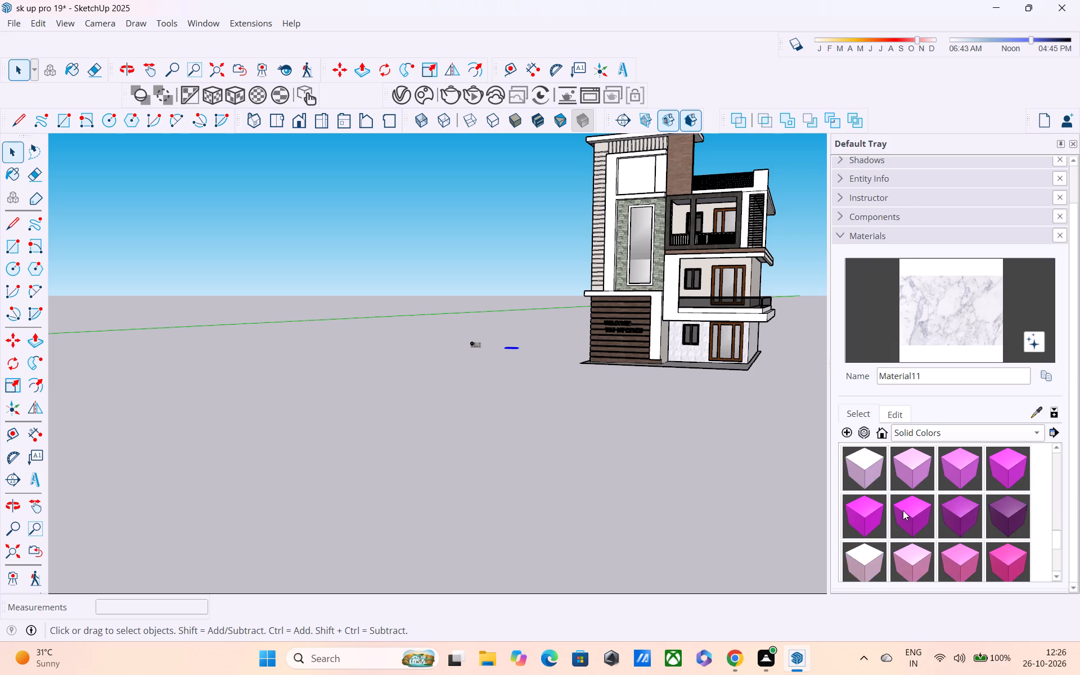
scroll(903, 510, down, 4)
click(918, 461)
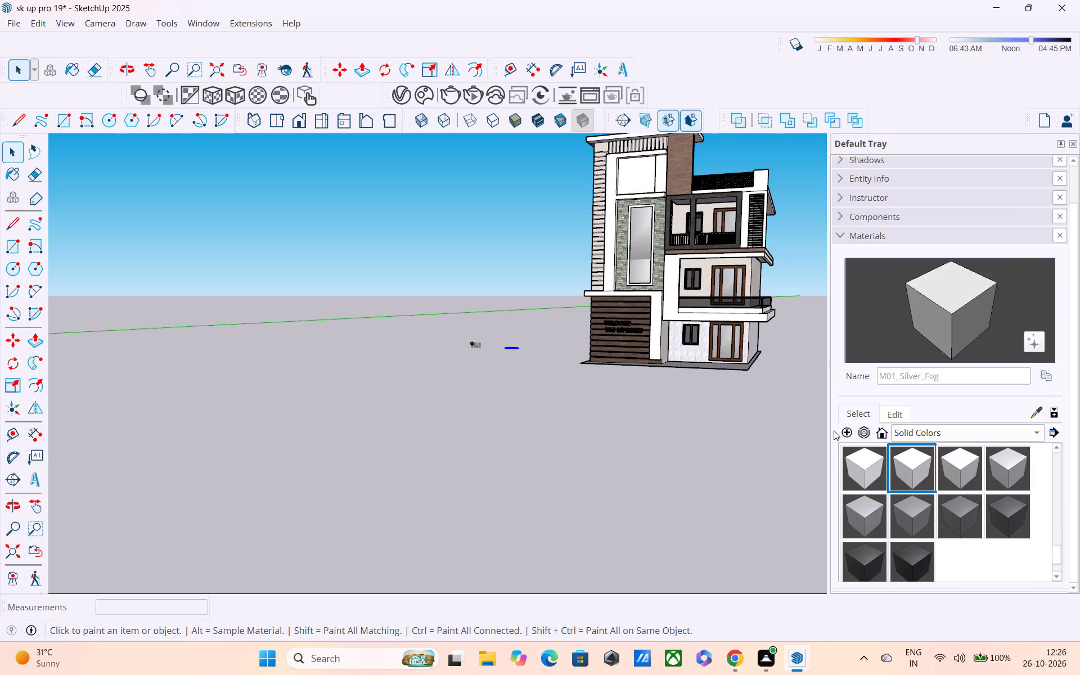
scroll(750, 358, up, 3)
click(663, 355)
Paint the first-floor walls, the balcony's inner side wall and the second-floor side wall with M01_Silver_Fog.
scroll(728, 355, up, 1)
middle_drag(728, 355, 580, 364)
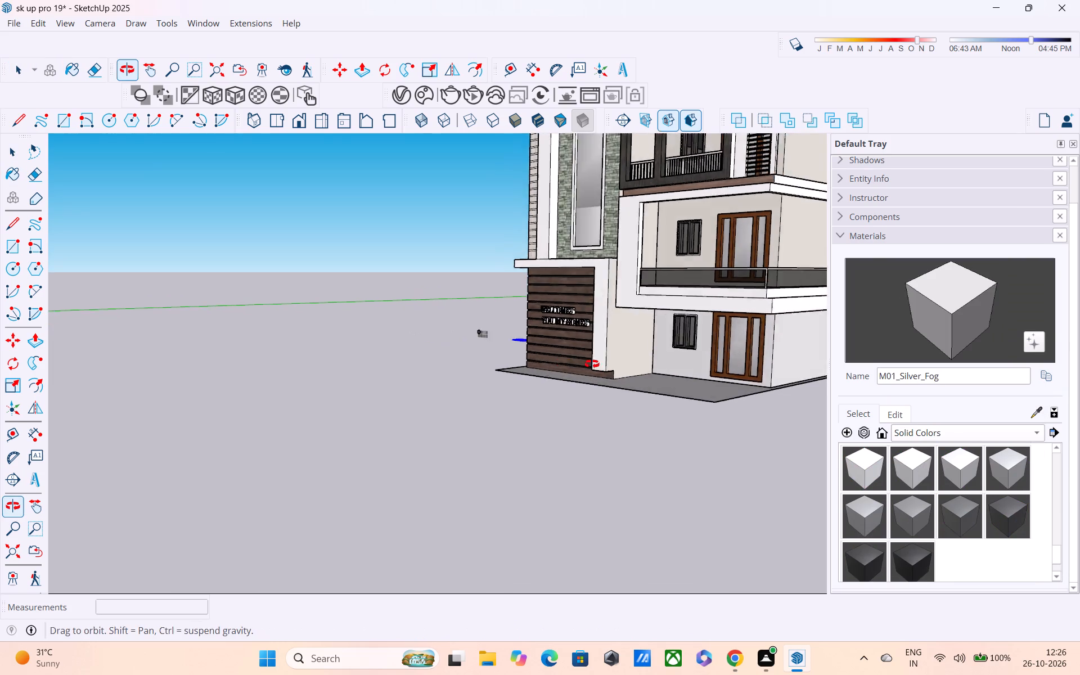
middle_drag(580, 364, 532, 366)
click(766, 233)
middle_drag(700, 244, 602, 267)
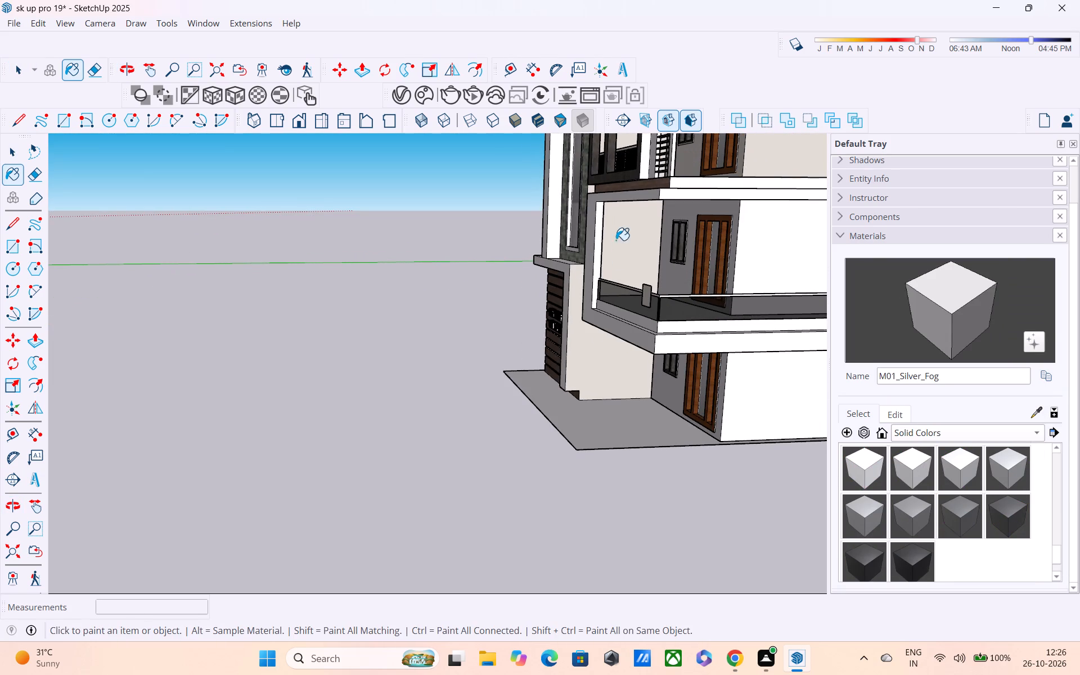
click(618, 240)
middle_drag(602, 334, 484, 400)
scroll(683, 265, down, 4)
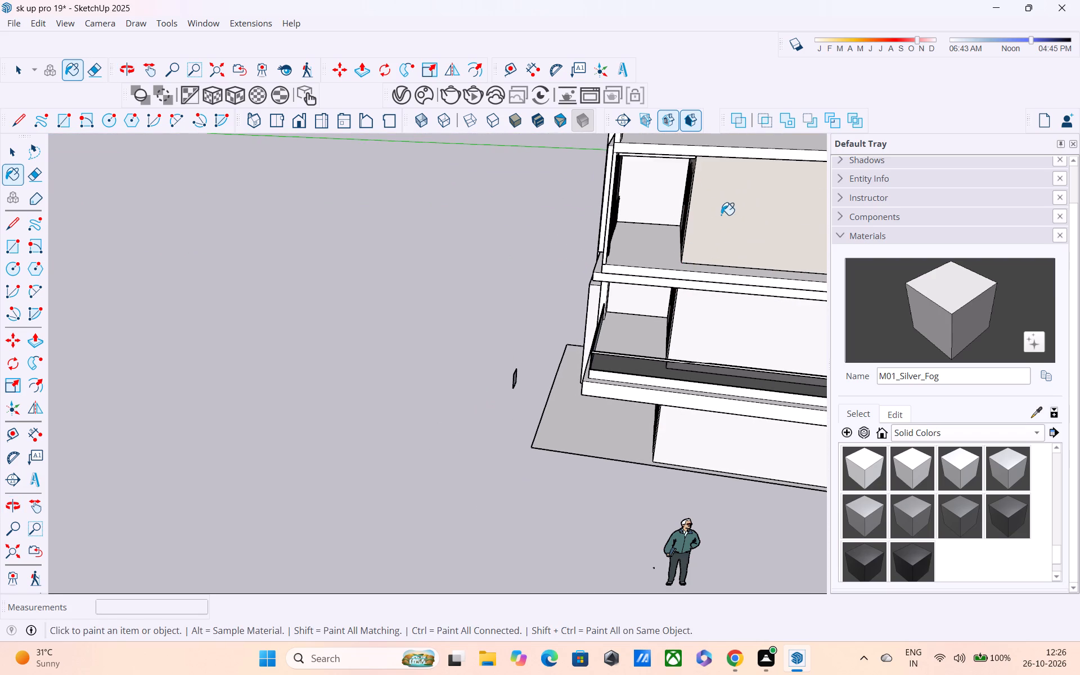
click(721, 215)
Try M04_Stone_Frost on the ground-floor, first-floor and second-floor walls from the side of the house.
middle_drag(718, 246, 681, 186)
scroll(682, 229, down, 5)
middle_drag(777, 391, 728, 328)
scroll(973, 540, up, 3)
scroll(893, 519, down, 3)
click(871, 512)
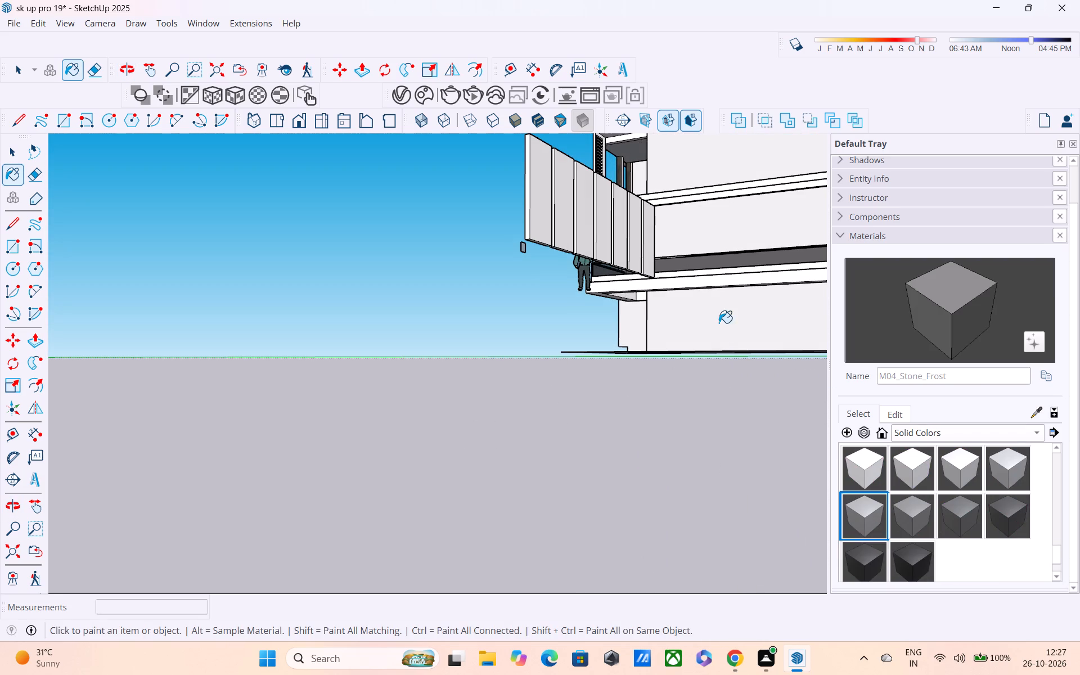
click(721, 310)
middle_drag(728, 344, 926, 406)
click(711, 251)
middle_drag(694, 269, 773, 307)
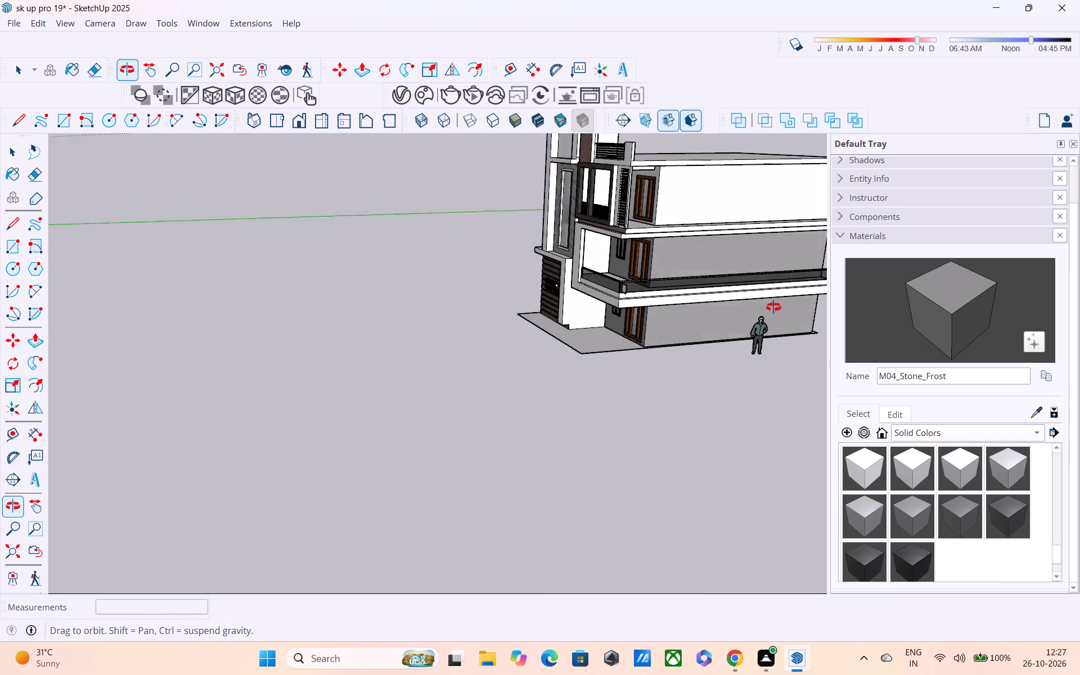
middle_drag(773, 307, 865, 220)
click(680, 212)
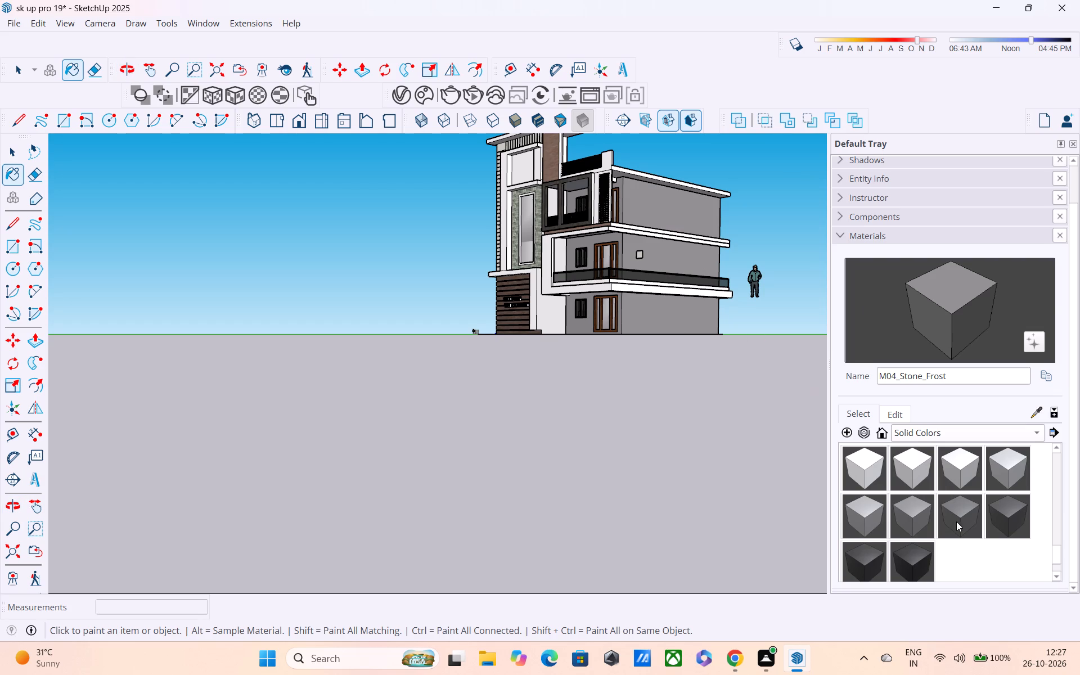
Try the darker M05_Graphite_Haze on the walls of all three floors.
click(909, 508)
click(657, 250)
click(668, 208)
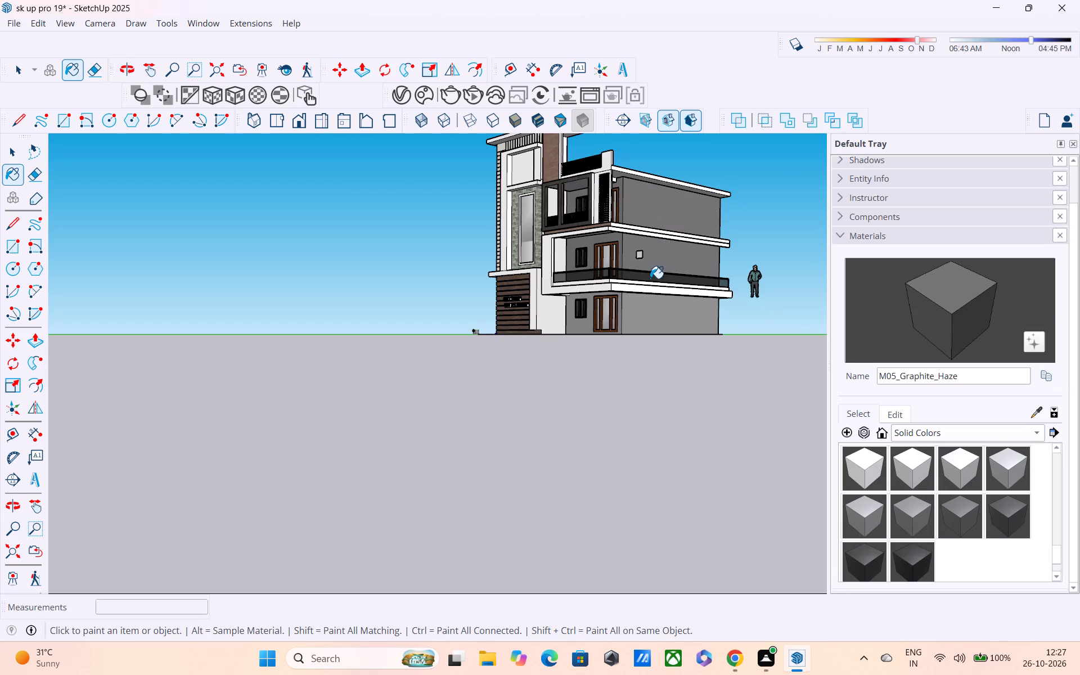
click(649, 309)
Paint the ground-floor, first-floor and second-floor walls with M03_Pewter_Shine from the Solid Colors collection.
middle_drag(616, 327, 839, 367)
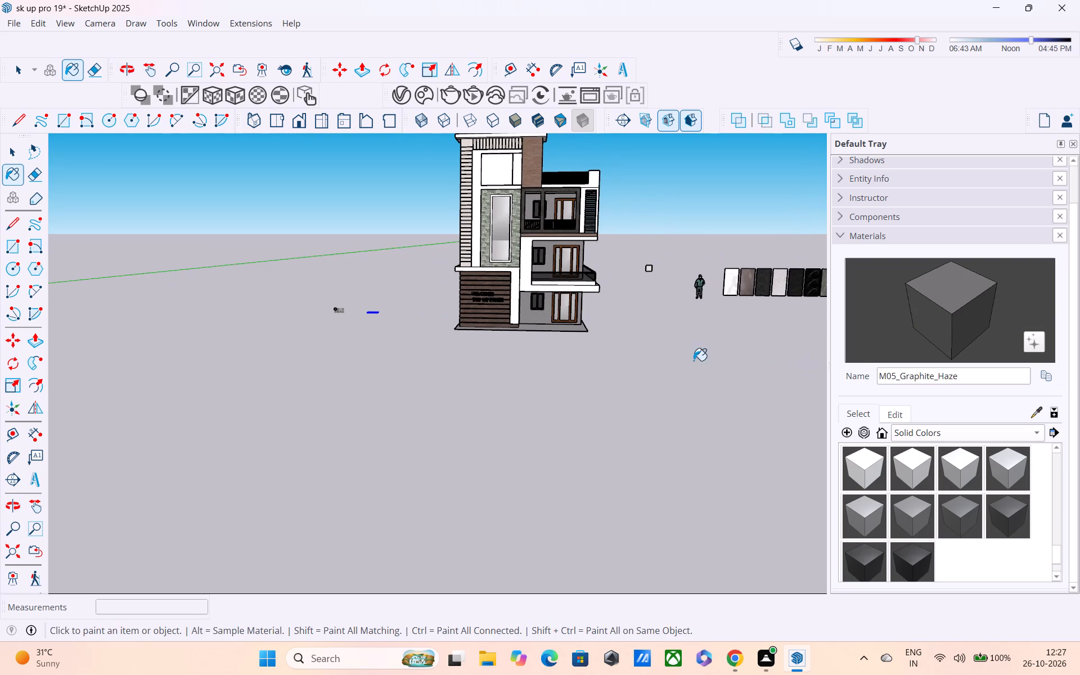
scroll(686, 359, up, 3)
scroll(628, 330, up, 2)
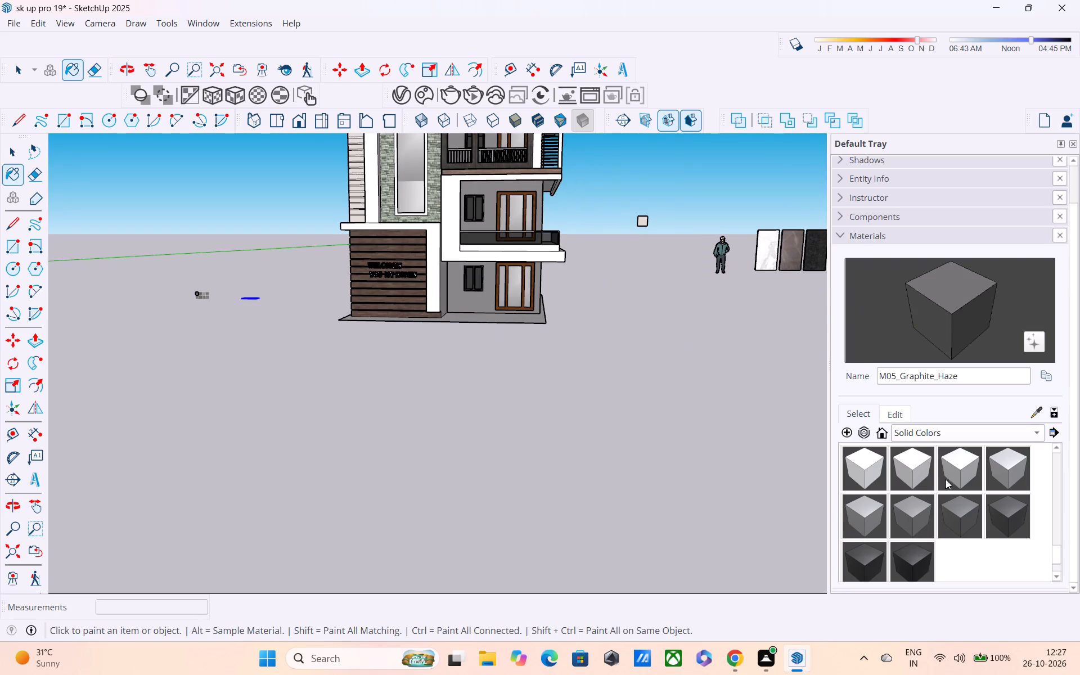
click(1010, 466)
click(487, 295)
middle_drag(541, 307, 264, 313)
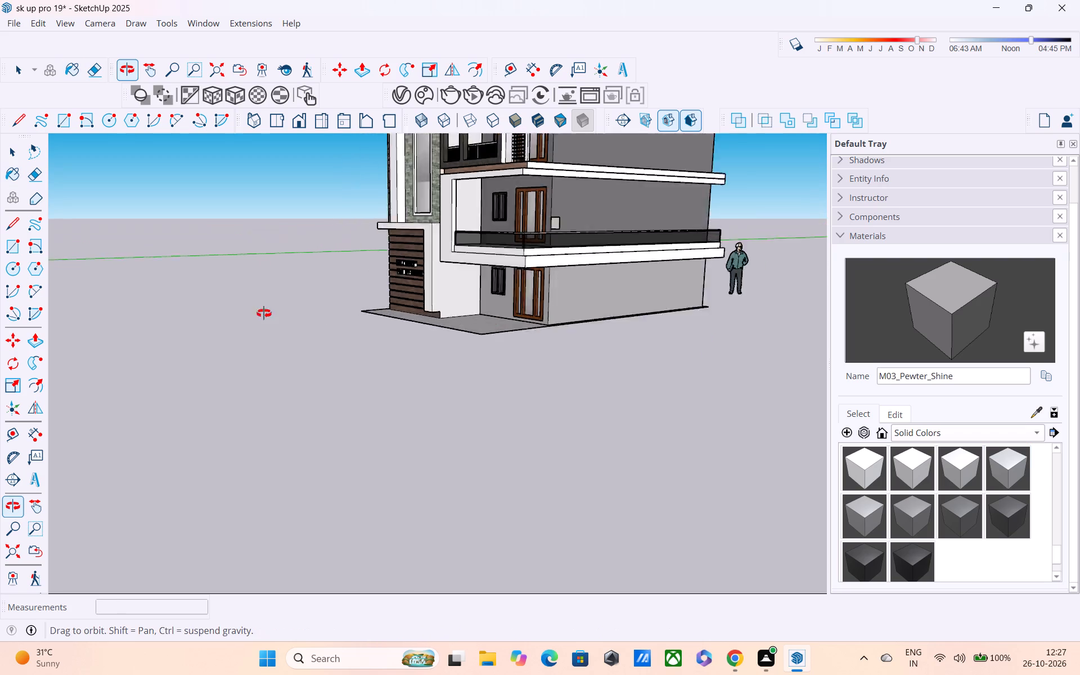
middle_drag(264, 313, 123, 291)
click(529, 201)
middle_drag(538, 225, 662, 292)
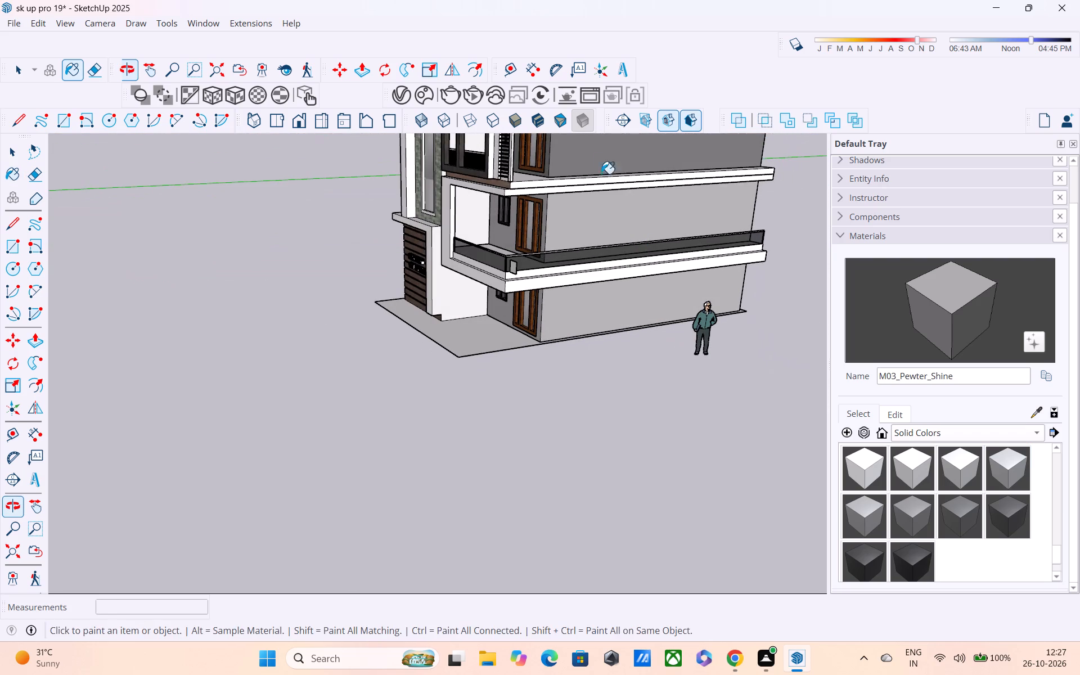
click(592, 147)
Examine the repainted walls of the facade from the front, the side and below.
middle_drag(589, 208, 760, 222)
scroll(641, 218, down, 5)
middle_drag(544, 238, 696, 181)
scroll(494, 244, up, 9)
middle_drag(526, 231, 466, 228)
scroll(466, 228, up, 1)
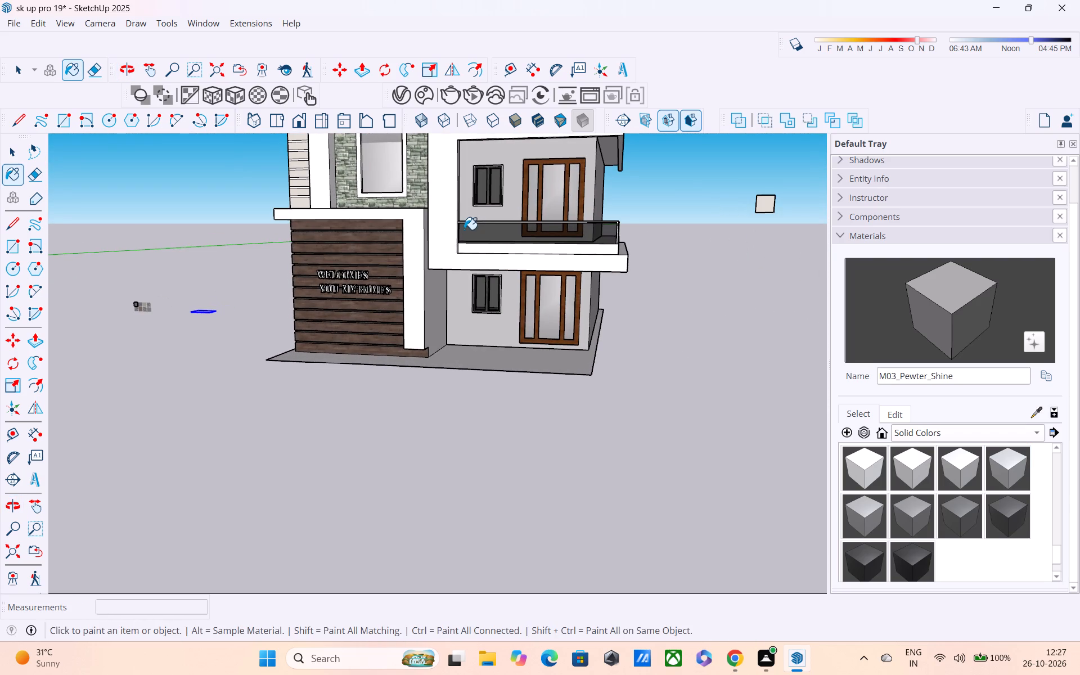
scroll(464, 231, down, 2)
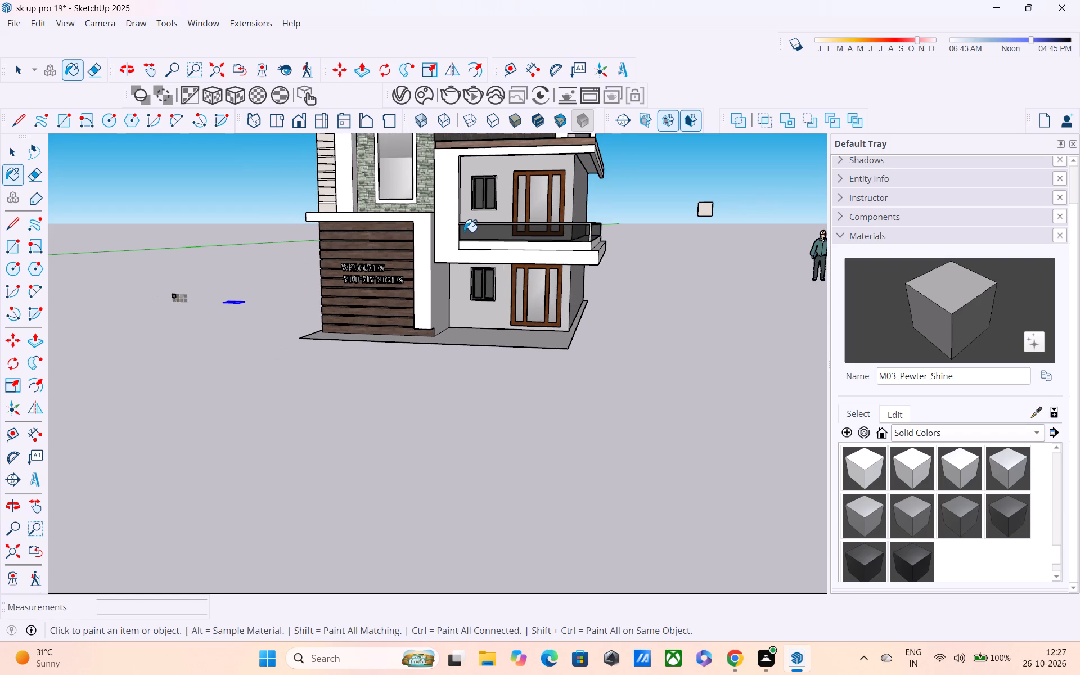
middle_drag(461, 230, 462, 150)
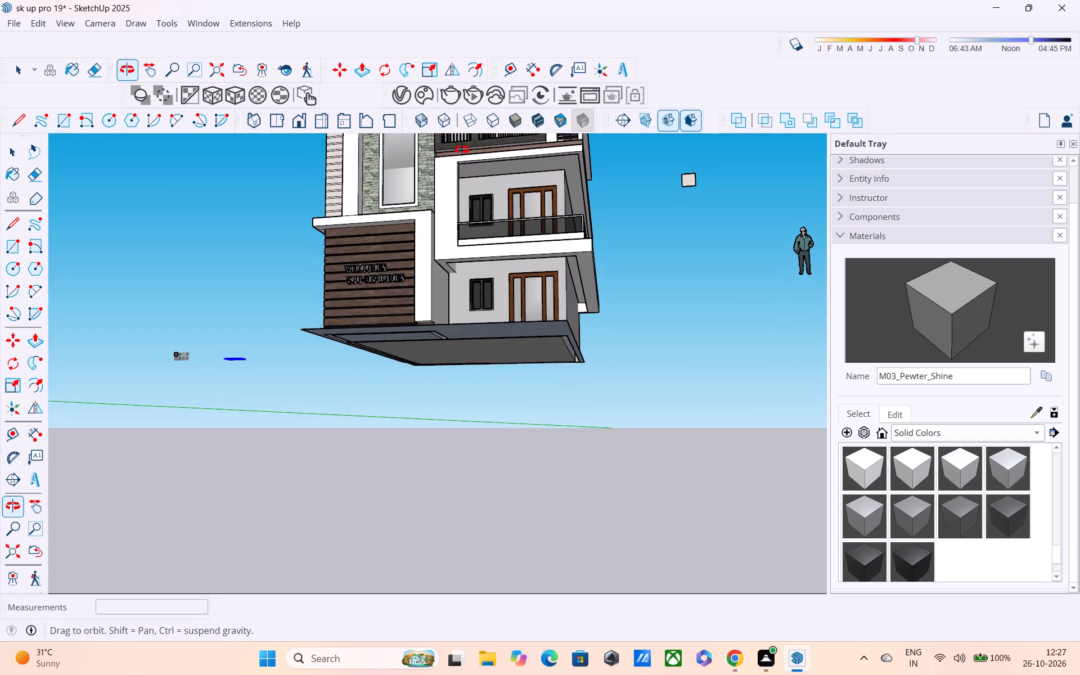
middle_drag(462, 150, 463, 174)
Open the first-floor walls for editing and try a line across the front wall above the window and door.
scroll(527, 204, up, 7)
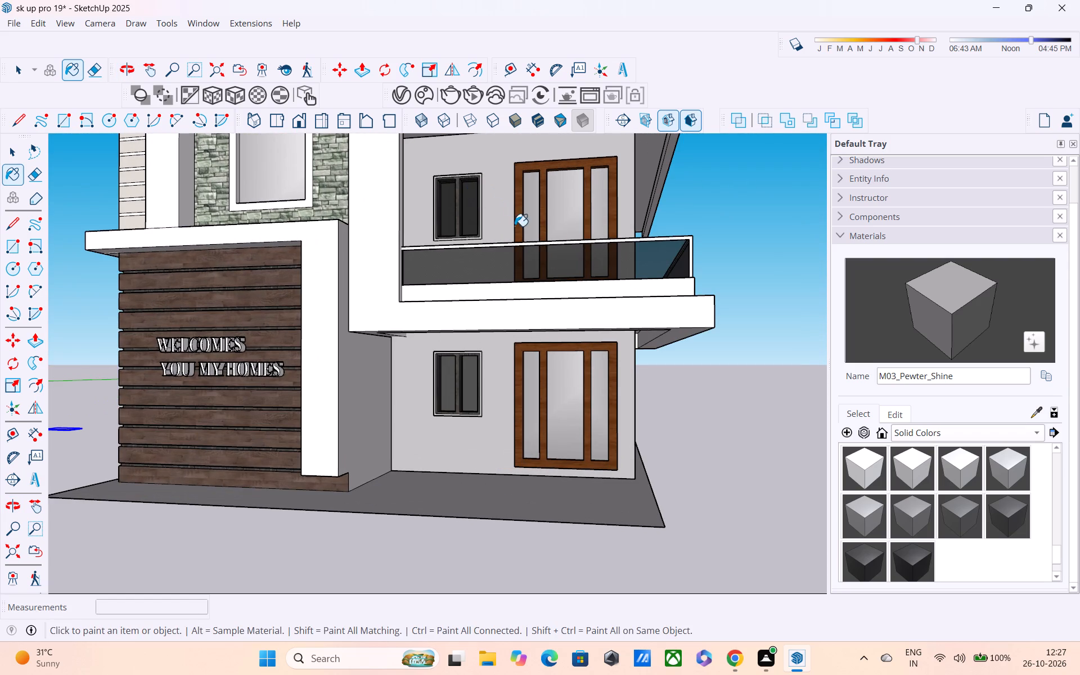
key(space)
double_click(508, 208)
middle_drag(507, 211, 274, 292)
key(l)
scroll(319, 286, up, 1)
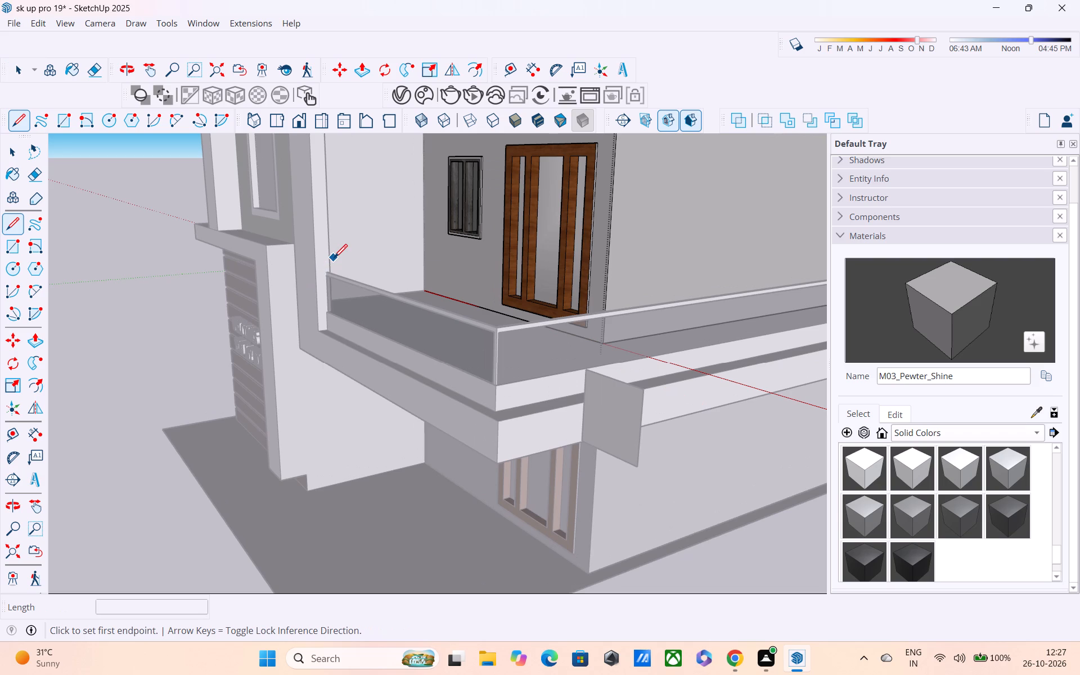
shift+middle_drag(334, 264, 359, 379)
middle_drag(425, 324, 491, 223)
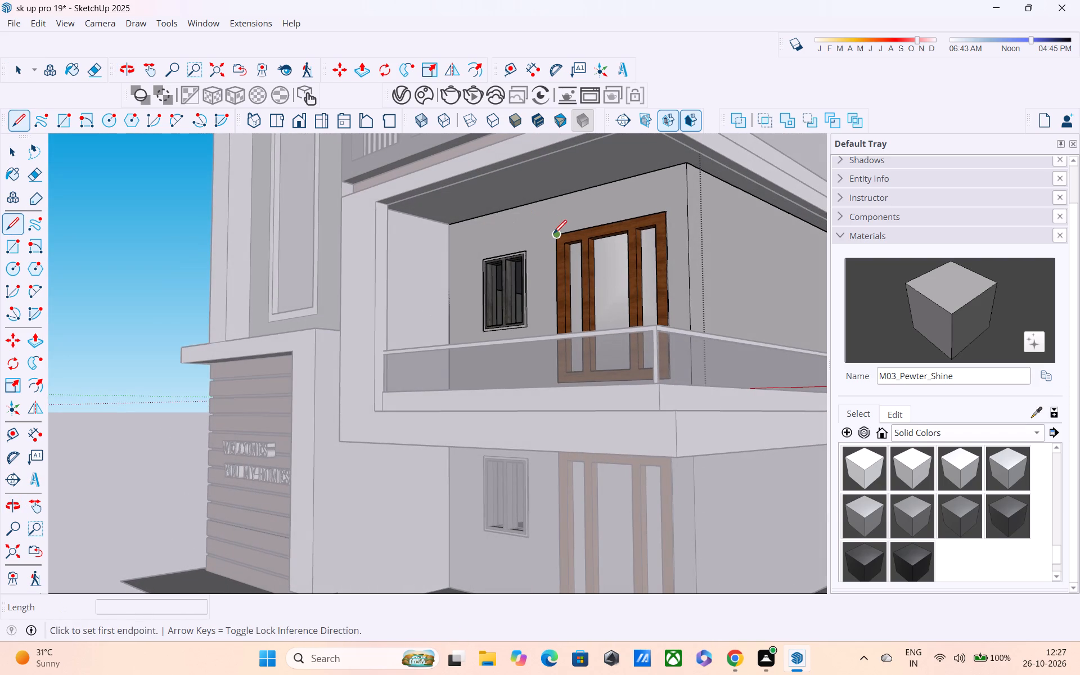
click(447, 247)
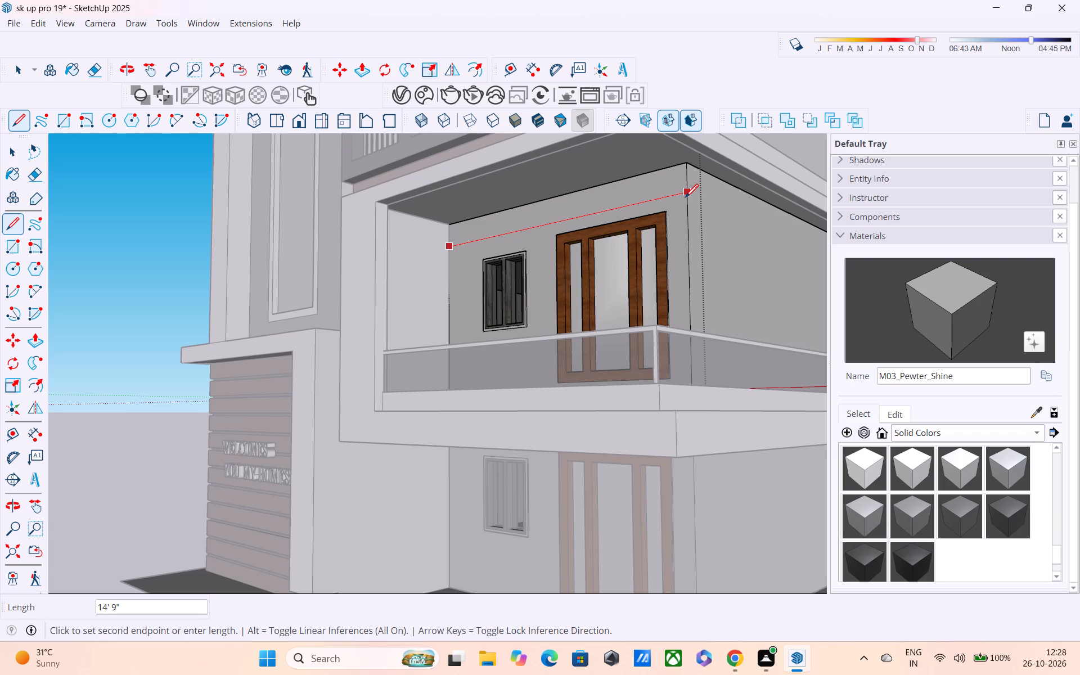
key(Escape)
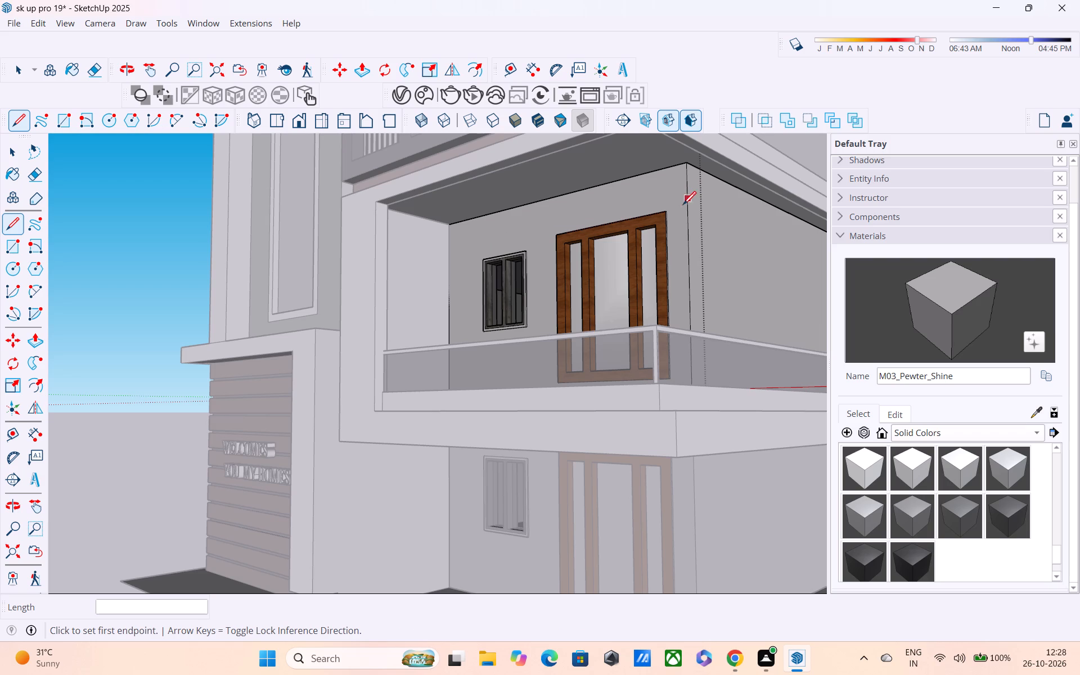
Draw a line about 1' long from the first-floor door frame's edge, near its top, to the wall's outer corner.
scroll(686, 207, up, 3)
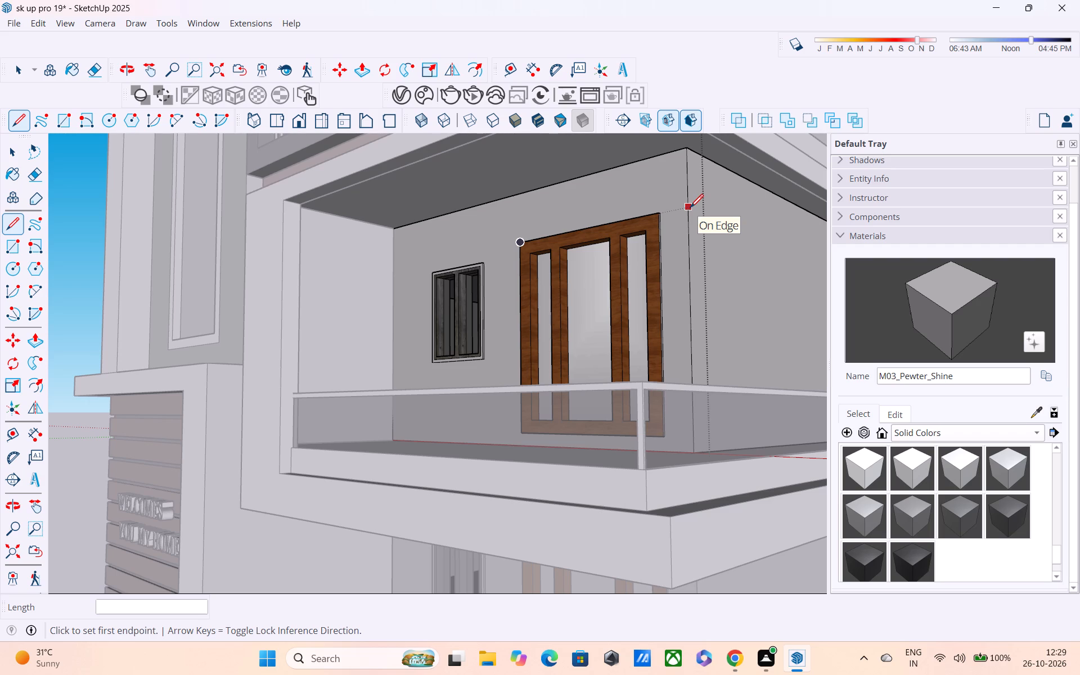
scroll(690, 223, up, 3)
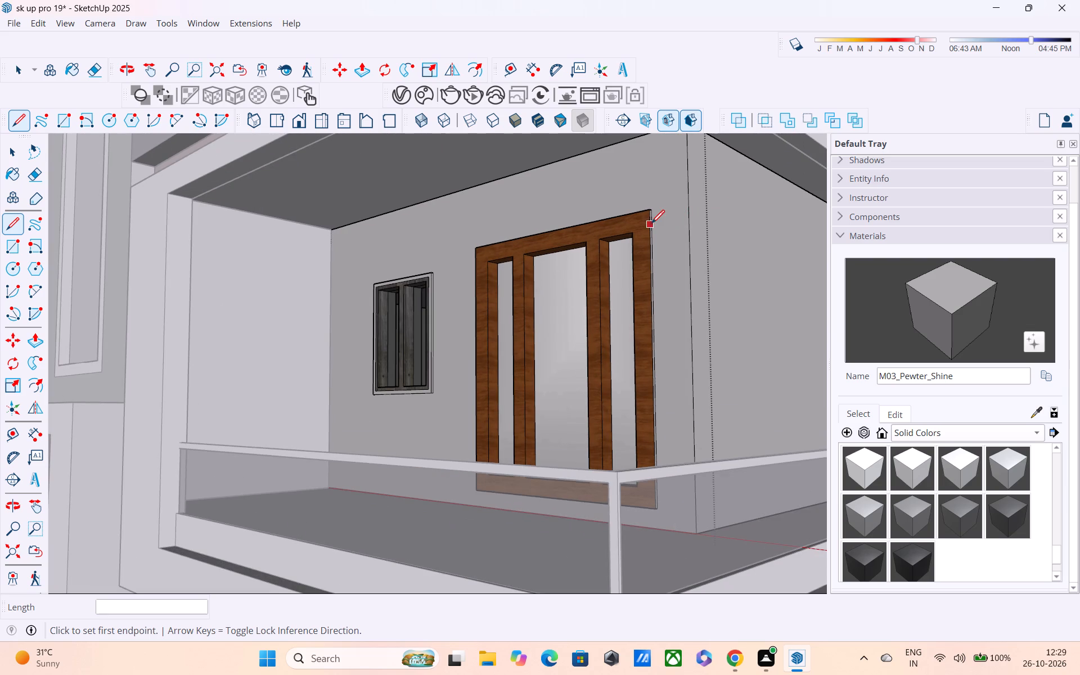
scroll(656, 220, up, 5)
middle_drag(655, 225, 603, 263)
scroll(630, 232, up, 4)
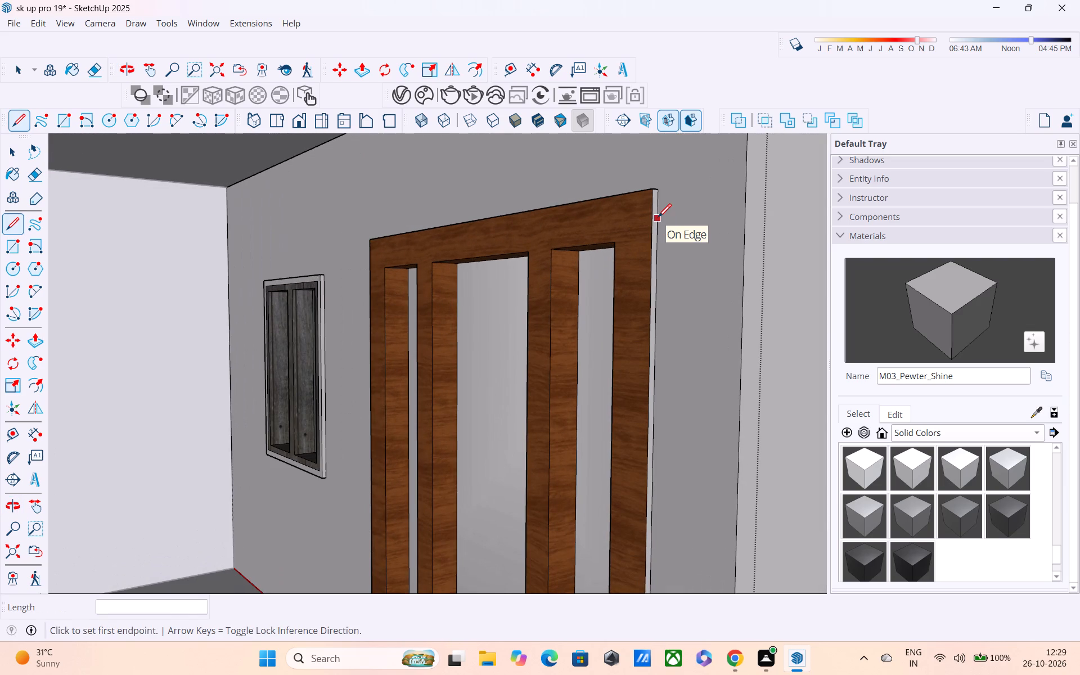
click(658, 218)
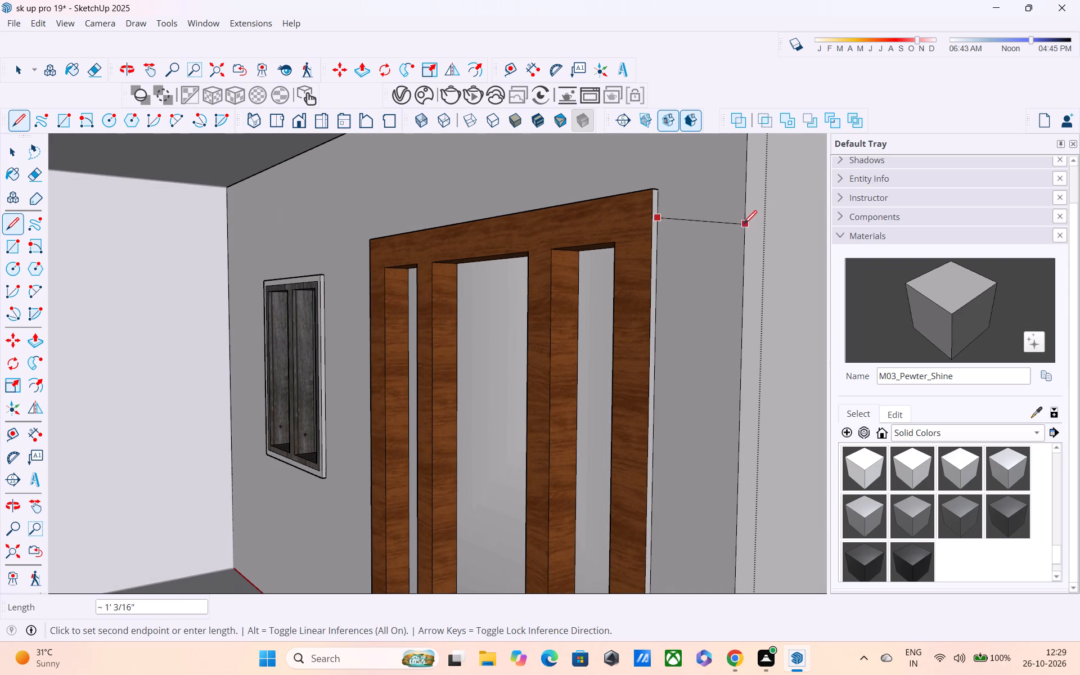
click(746, 204)
Bring the whole model back into view and return to the first-floor front wall with its window and door.
middle_drag(749, 213, 891, 237)
scroll(692, 236, down, 4)
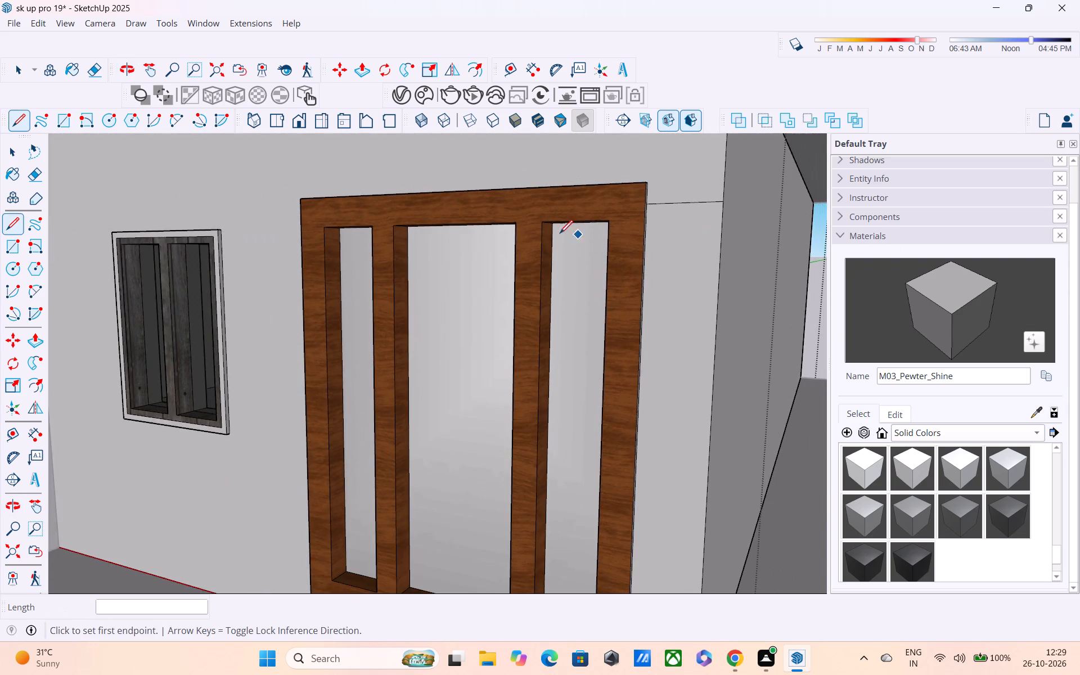
middle_drag(510, 236, 791, 216)
middle_drag(359, 261, 520, 278)
middle_drag(310, 216, 396, 236)
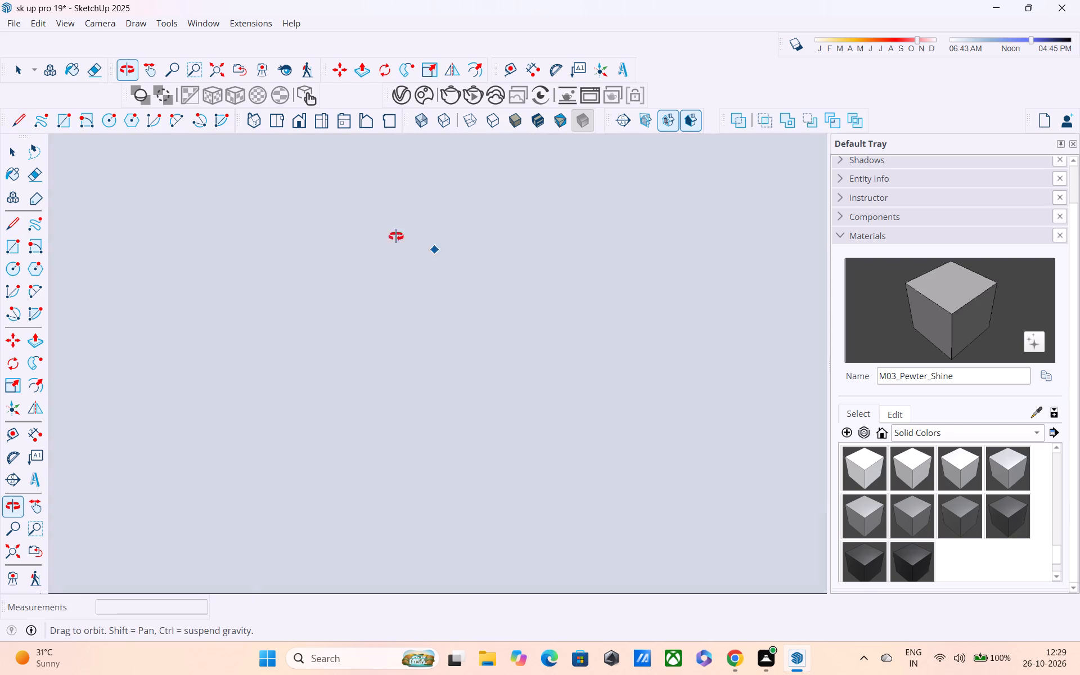
middle_drag(396, 236, 417, 238)
middle_drag(403, 246, 327, 251)
click(12, 582)
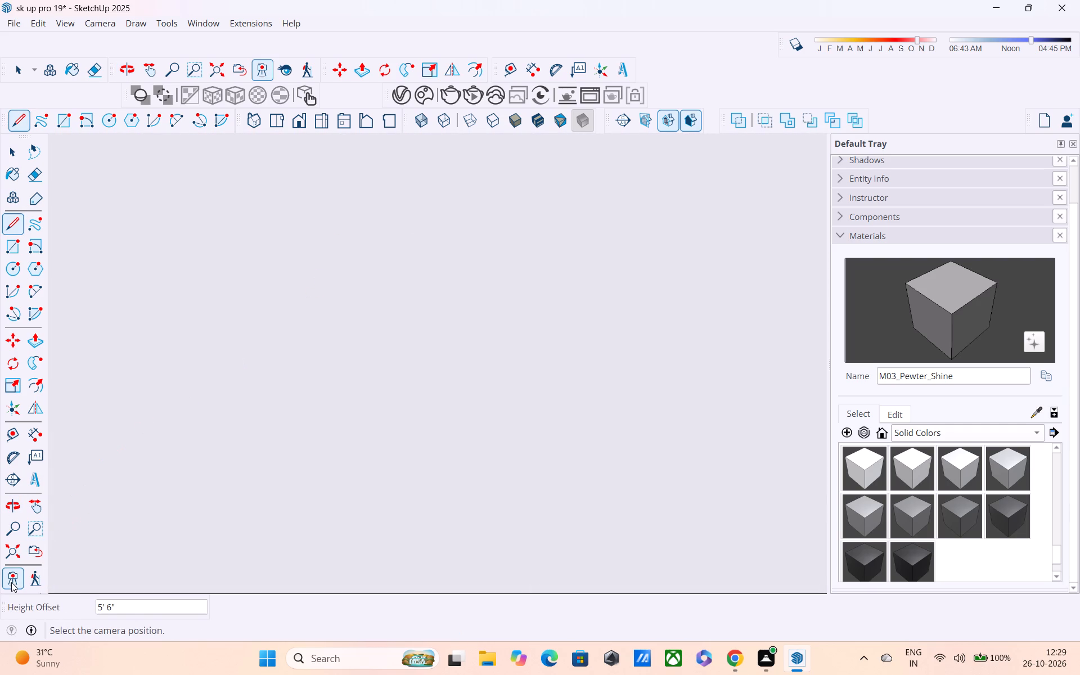
click(13, 555)
middle_drag(137, 282, 79, 281)
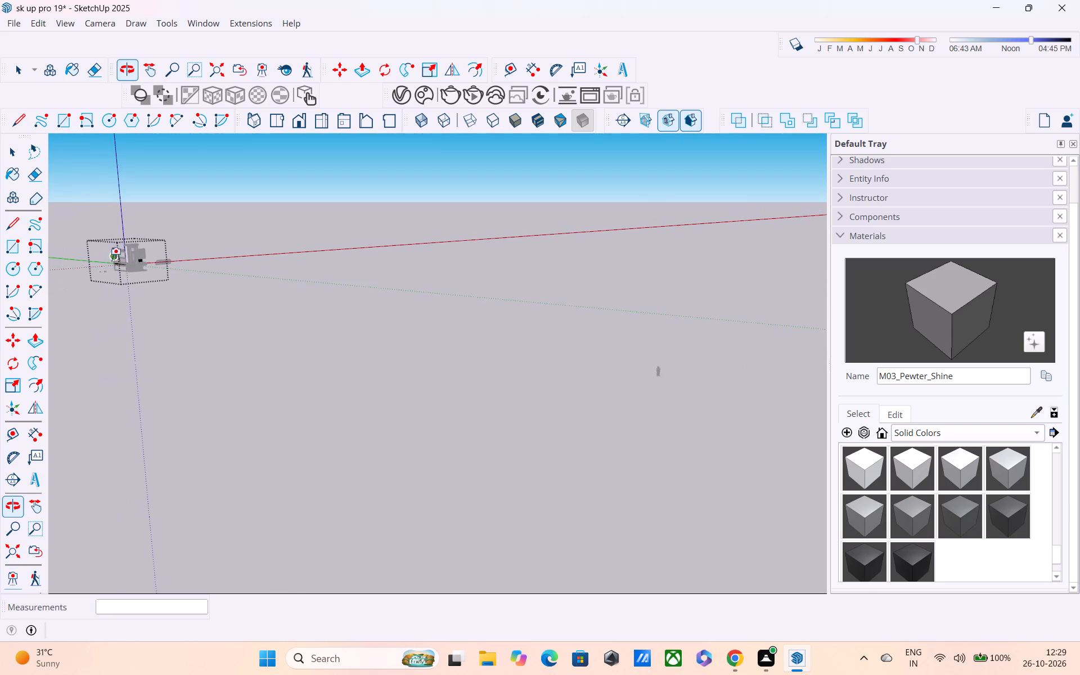
scroll(116, 259, up, 8)
scroll(161, 274, up, 14)
scroll(123, 245, up, 2)
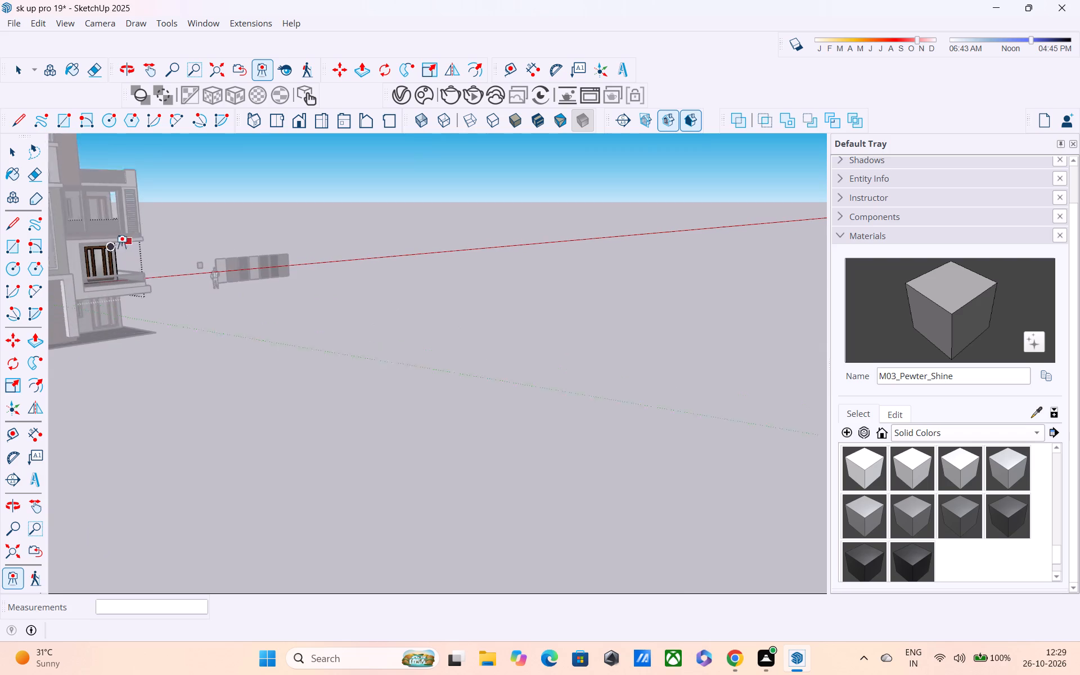
scroll(121, 245, up, 11)
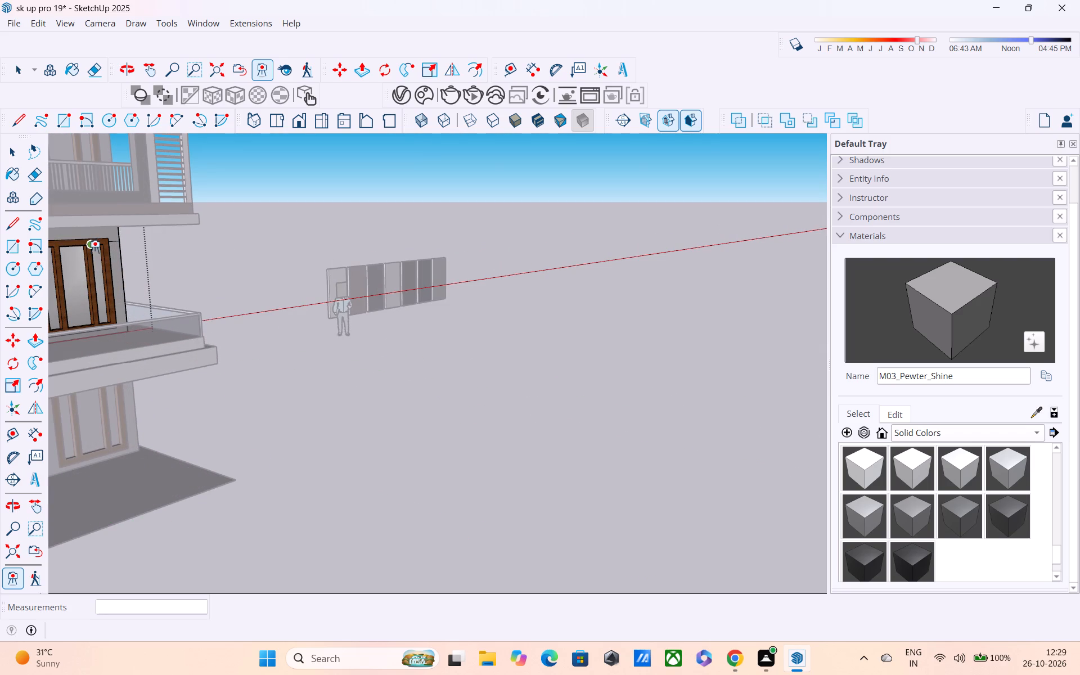
scroll(94, 240, down, 3)
shift+middle_drag(154, 241, 431, 261)
middle_drag(373, 264, 74, 250)
scroll(668, 271, up, 7)
scroll(470, 268, up, 3)
scroll(392, 268, up, 1)
Draw a line level with the first-floor window's top edge, from the wall's inner corner across to the door frame.
key(space)
text(l)
scroll(341, 275, up, 3)
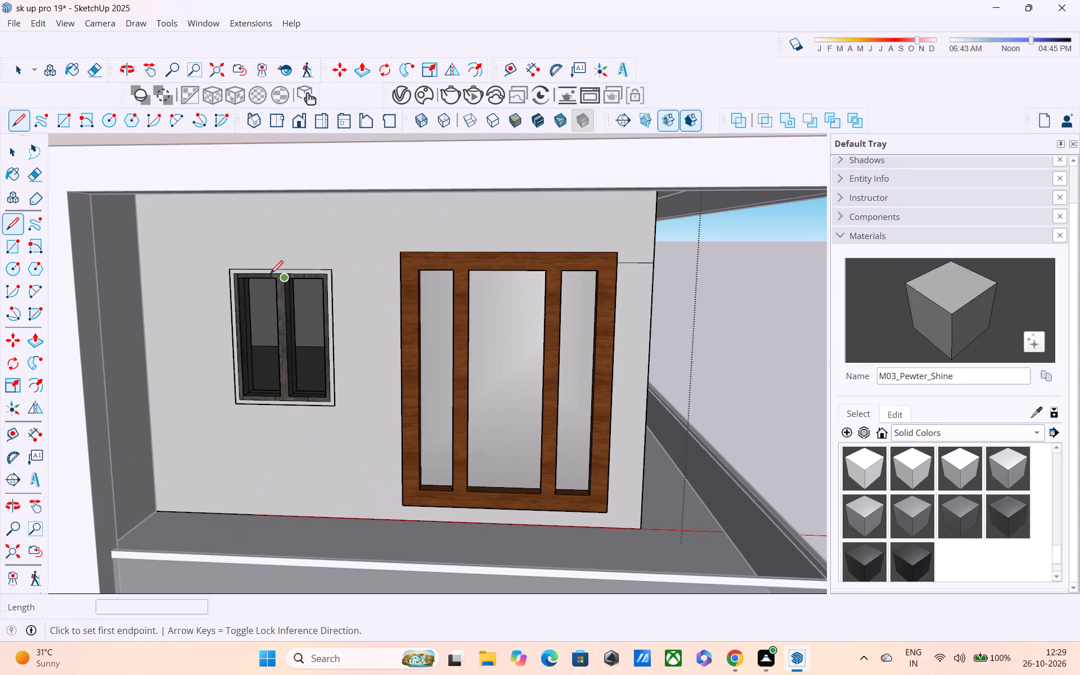
click(227, 273)
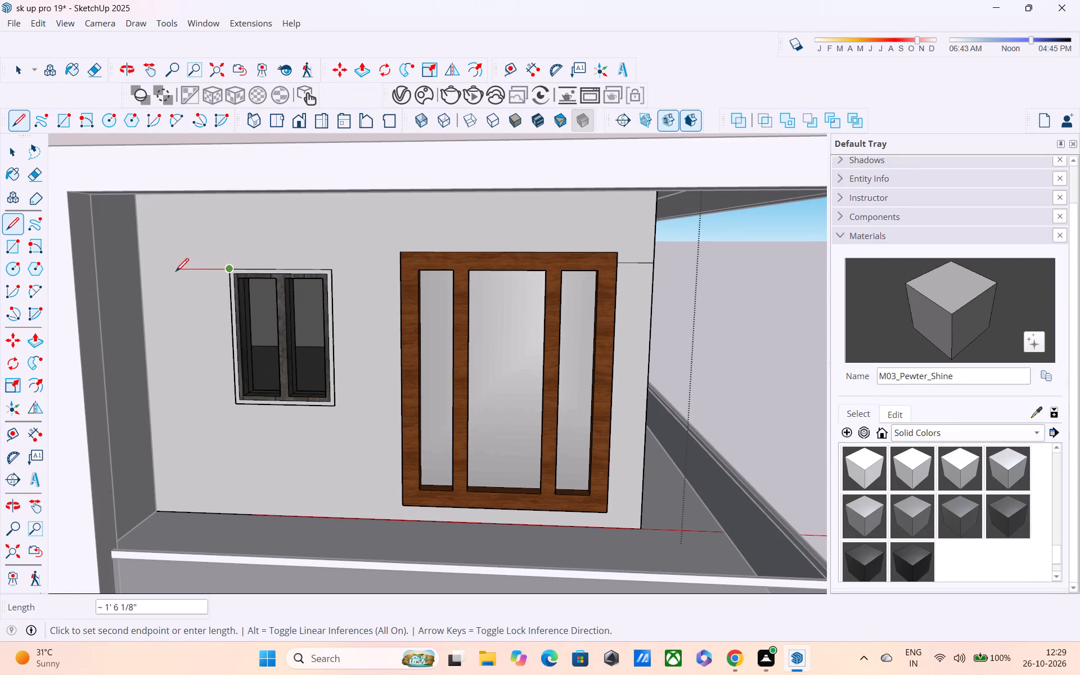
click(137, 272)
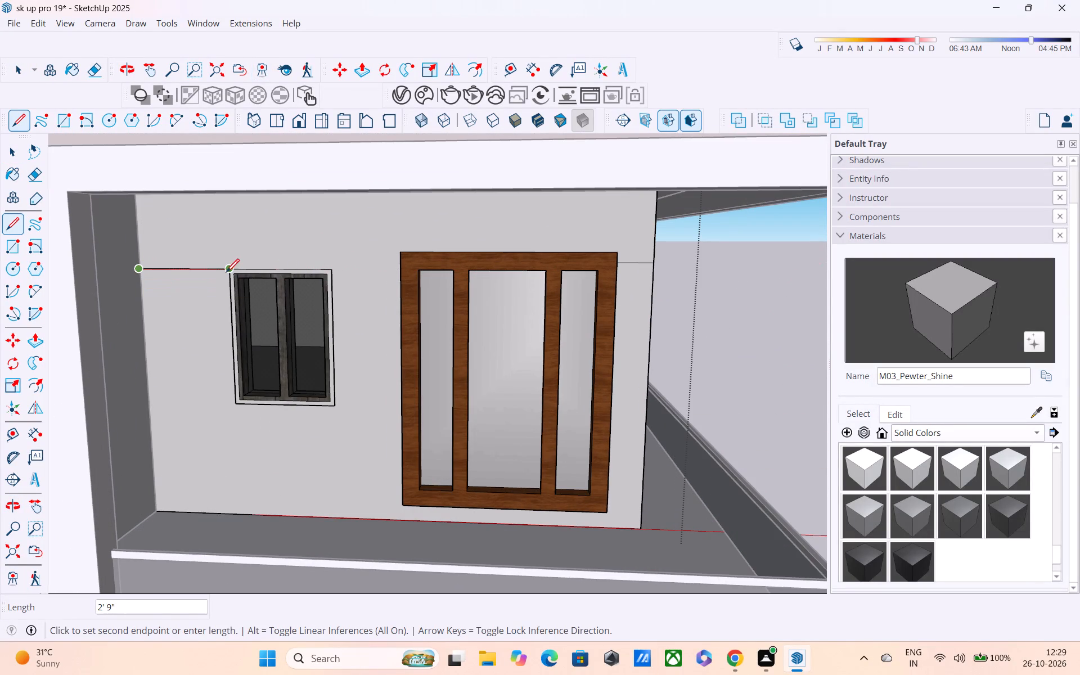
click(226, 273)
click(397, 275)
click(397, 274)
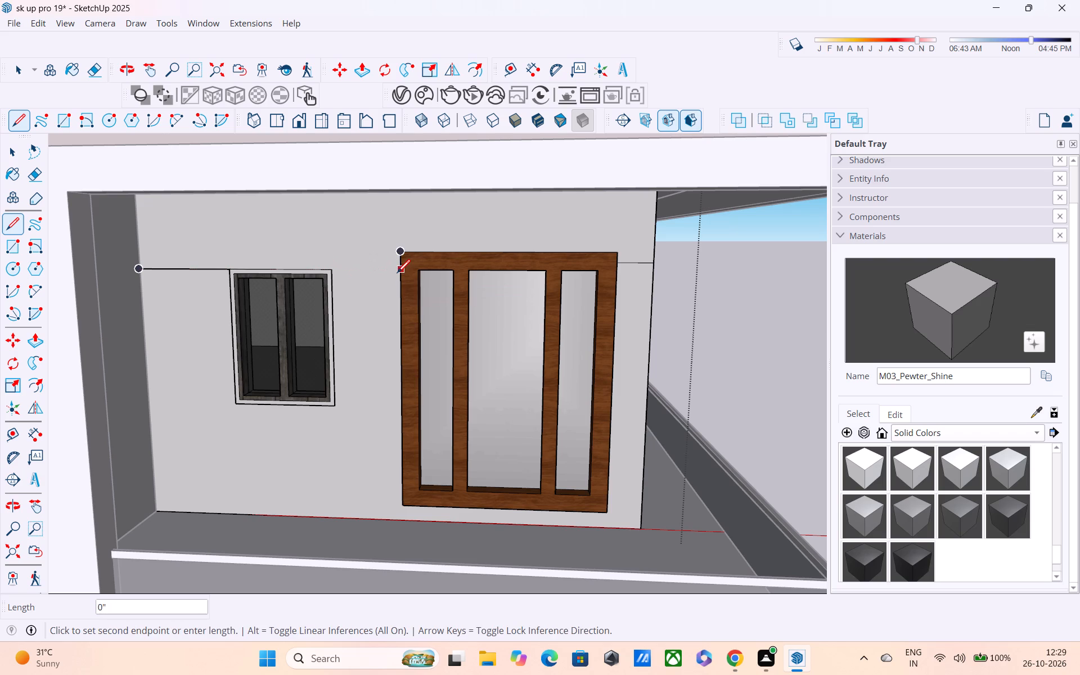
click(219, 272)
middle_drag(380, 298, 340, 291)
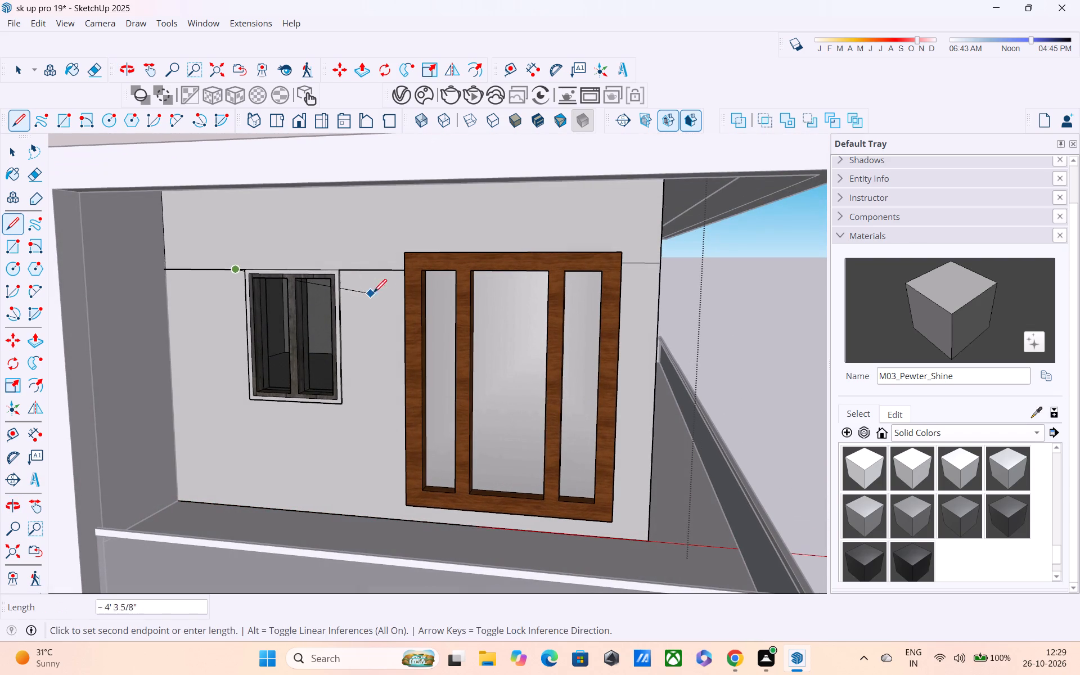
key(Escape)
scroll(648, 281, up, 1)
middle_drag(646, 281, 530, 283)
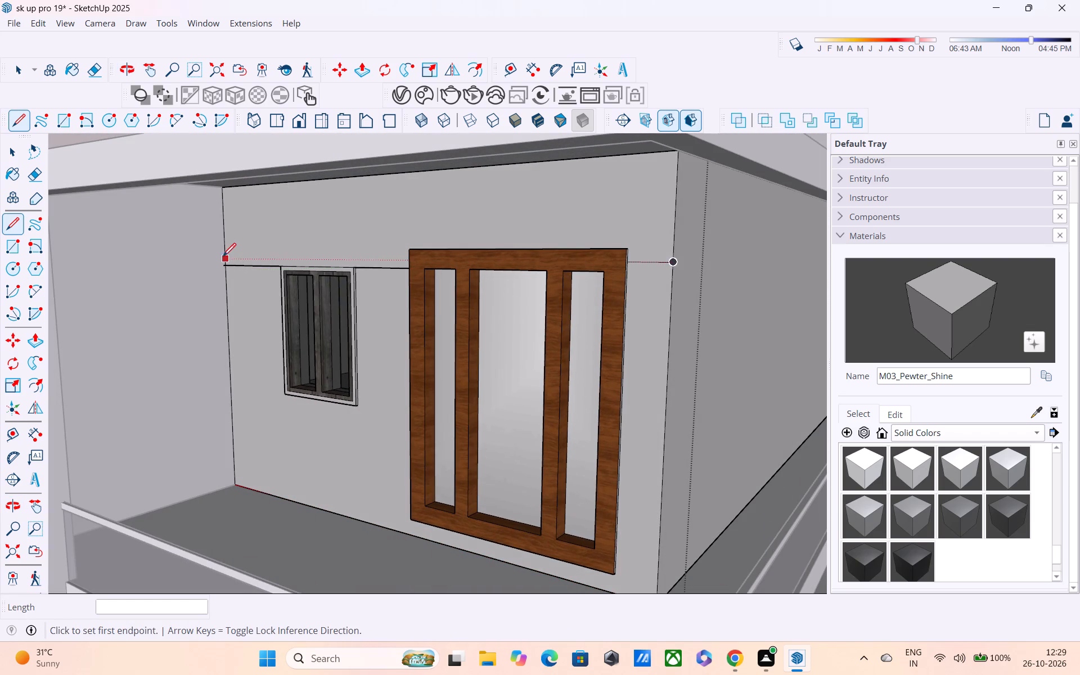
Undo the line segments drawn level with the window's top edge across the first-floor front wall.
click(224, 263)
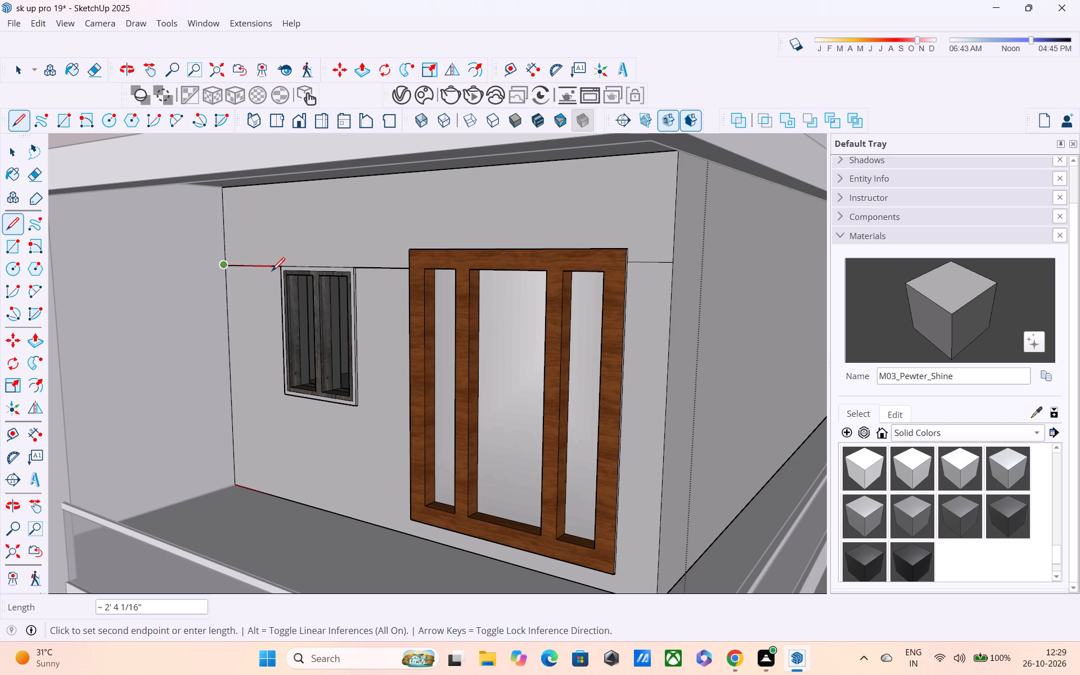
key(ctrl+z)
key(ctrl+z)
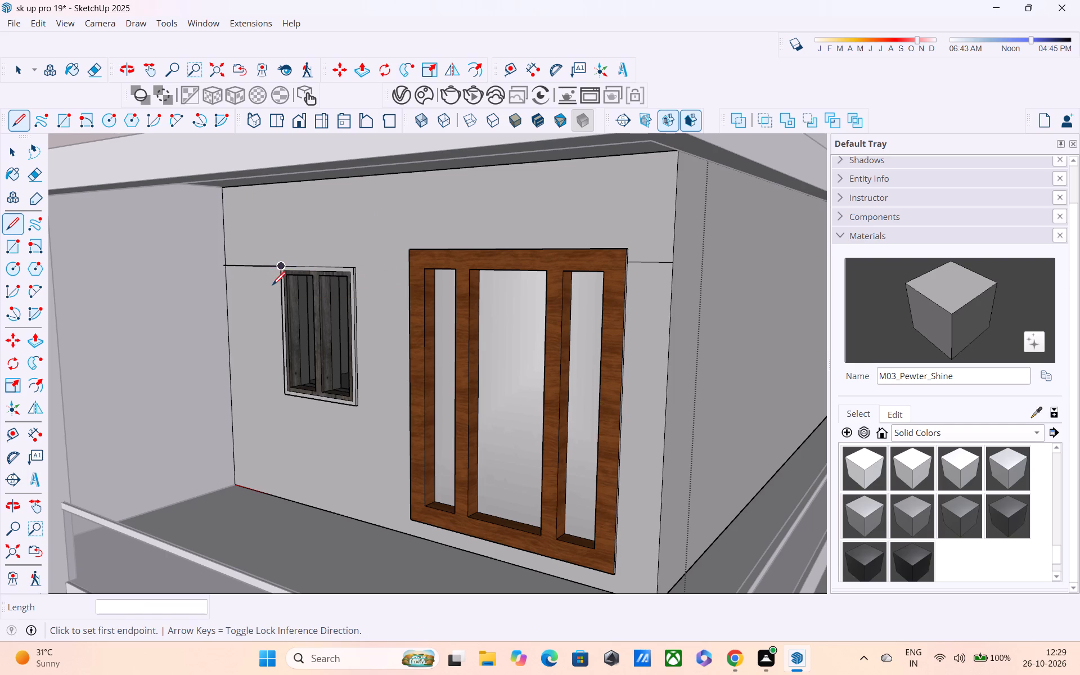
key(ctrl+z)
Draw a horizontal line about 2' long from the first-floor window's top corner nearest the door to the door frame's edge.
middle_drag(331, 301, 318, 262)
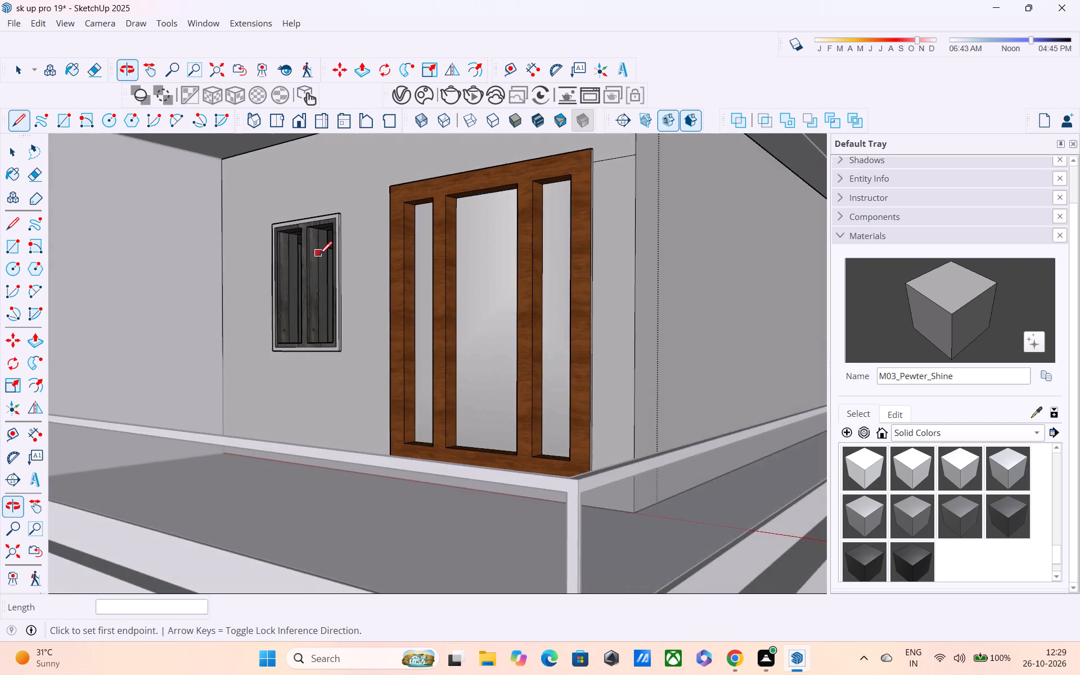
scroll(346, 227, up, 7)
click(337, 208)
middle_drag(433, 206, 486, 218)
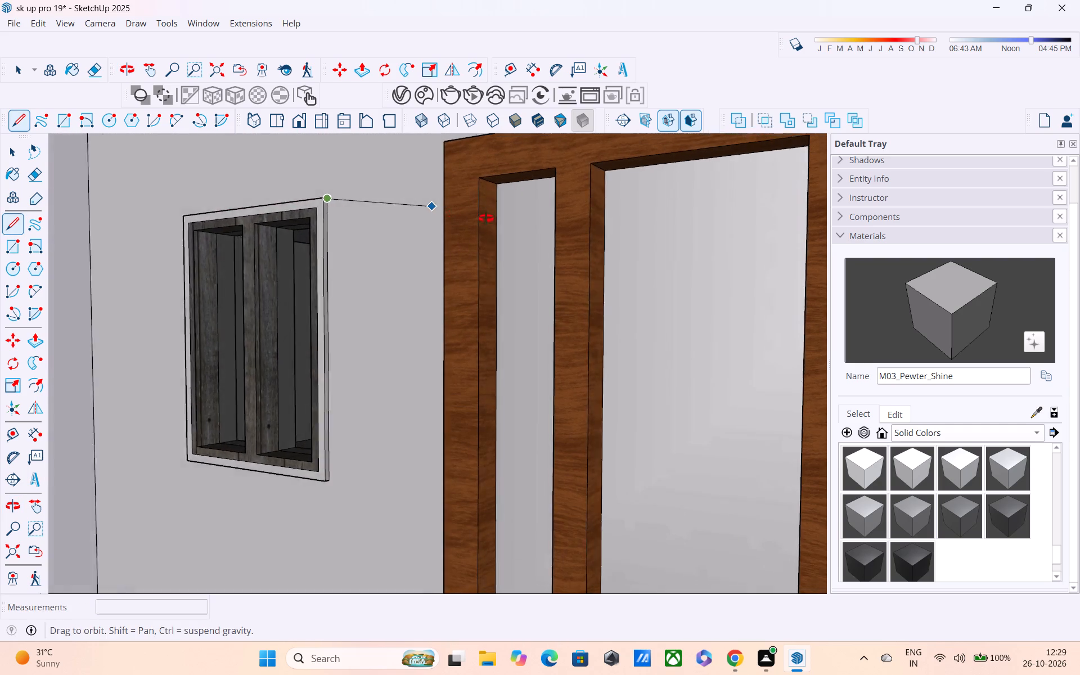
middle_drag(486, 218, 638, 220)
middle_drag(450, 192, 520, 220)
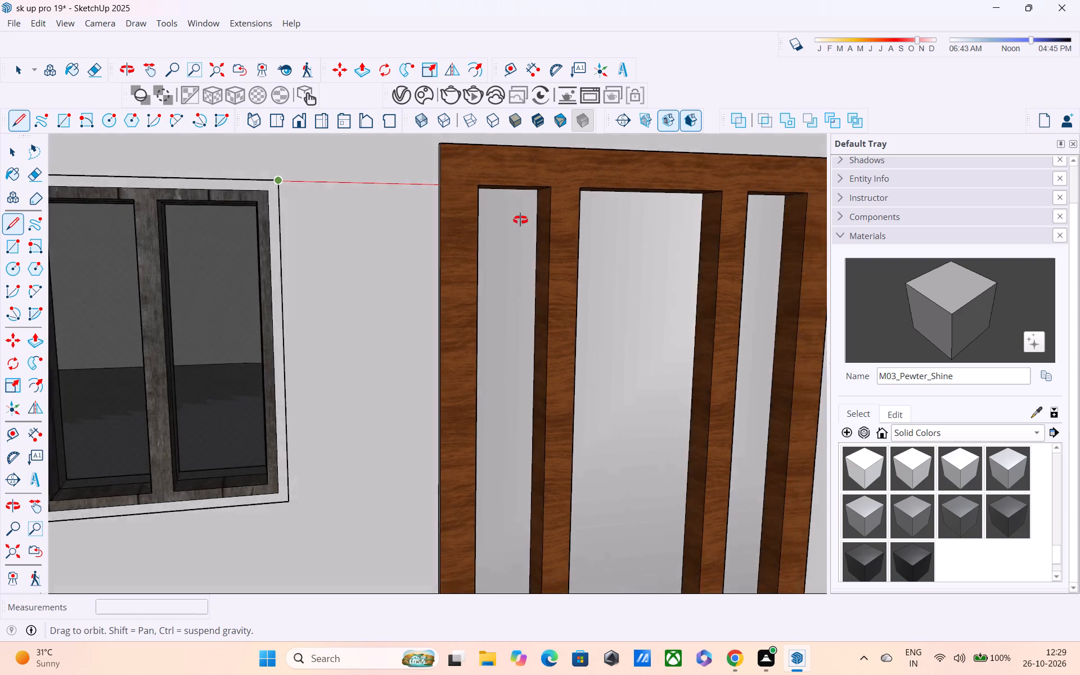
middle_drag(520, 220, 637, 249)
middle_drag(547, 222, 368, 234)
scroll(376, 234, down, 3)
shift+middle_drag(417, 237, 327, 250)
scroll(167, 382, down, 2)
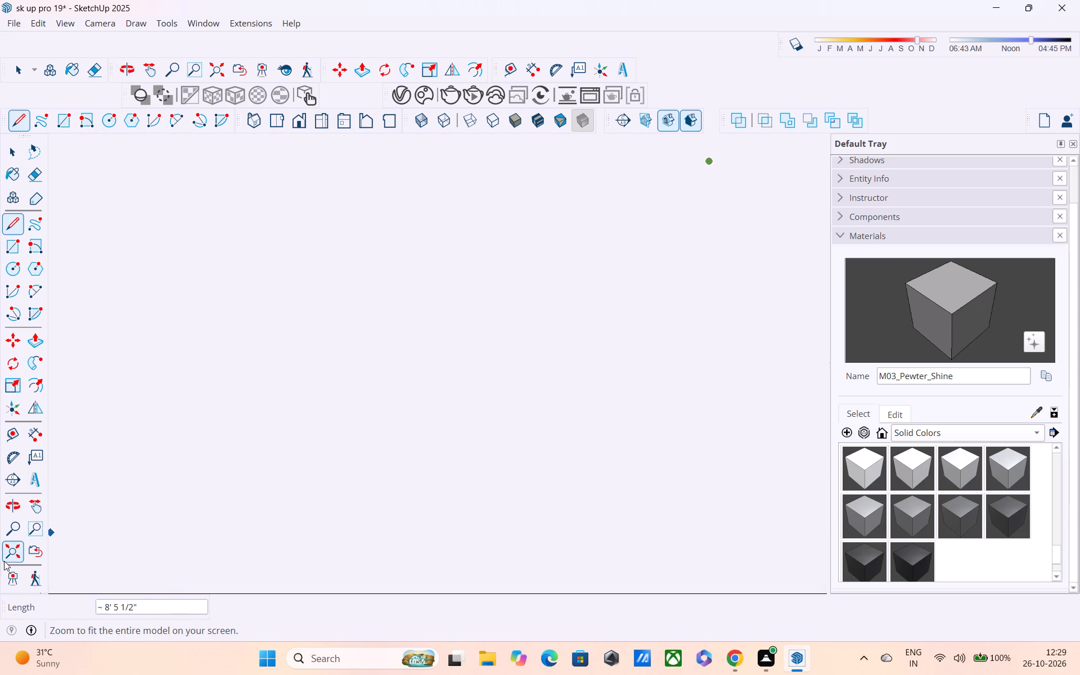
click(8, 556)
middle_drag(370, 366, 136, 597)
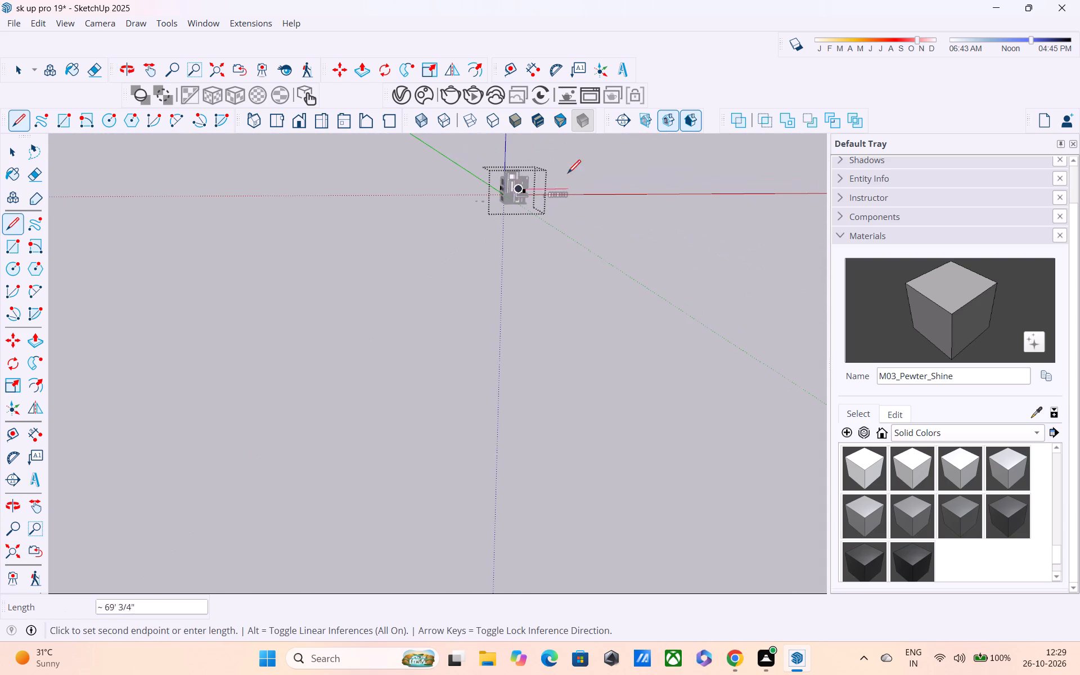
scroll(529, 184, up, 20)
scroll(529, 184, up, 9)
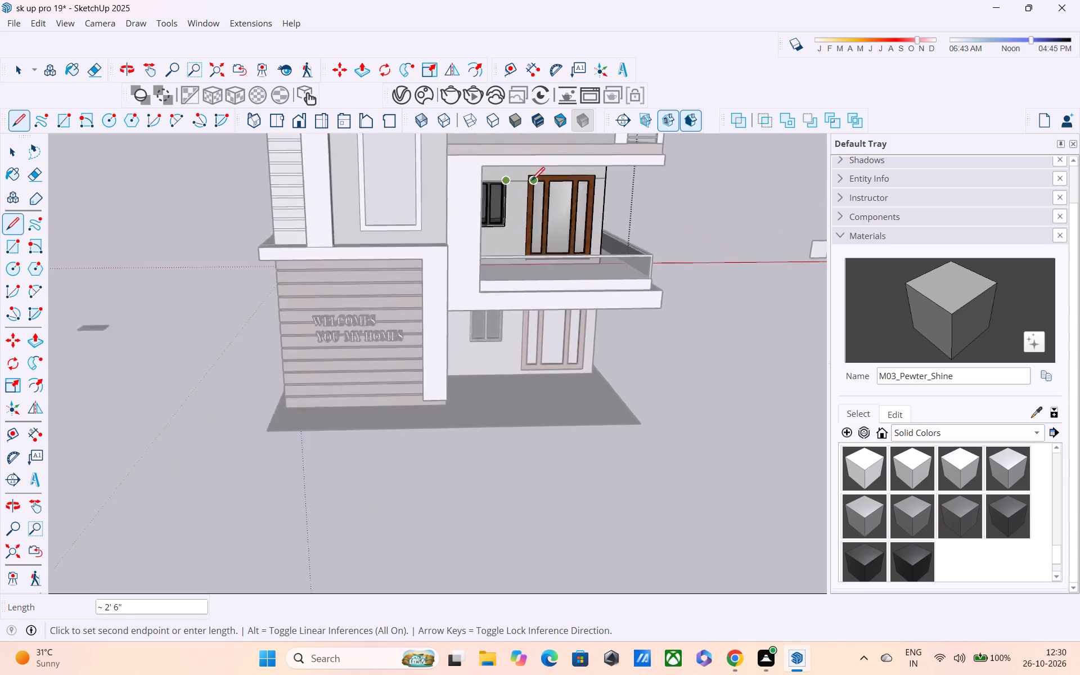
scroll(532, 182, up, 17)
middle_drag(512, 174, 623, 173)
scroll(529, 173, up, 5)
click(500, 175)
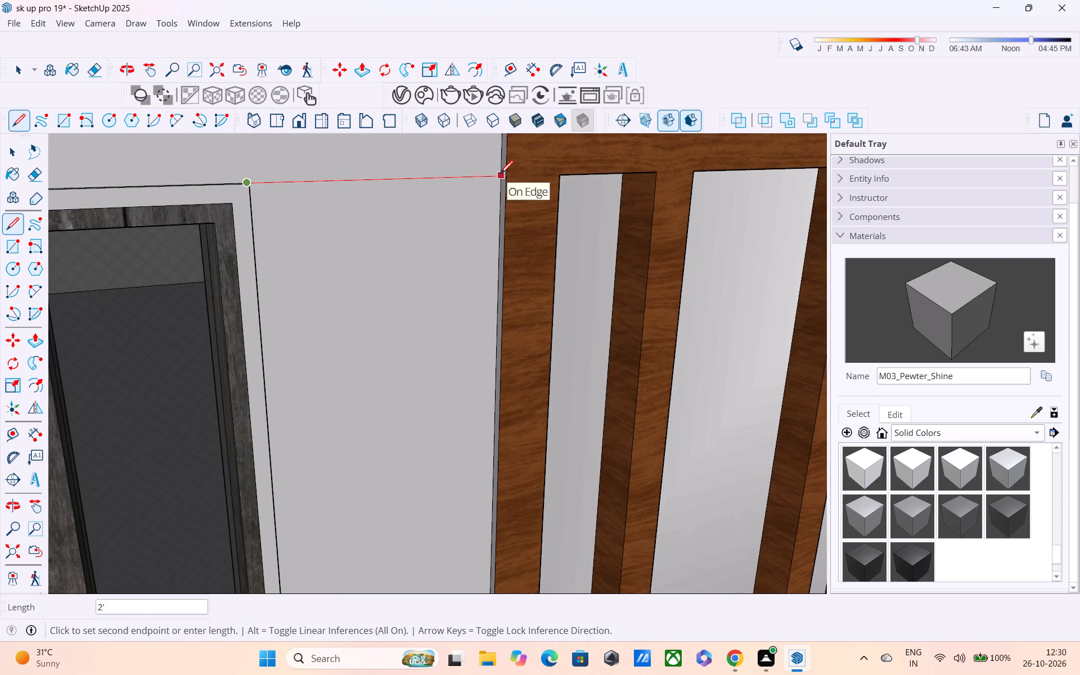
Draw a horizontal line about 2' 9" long from the window's other top corner to the front wall's inner corner.
shift+middle_drag(453, 181, 919, 186)
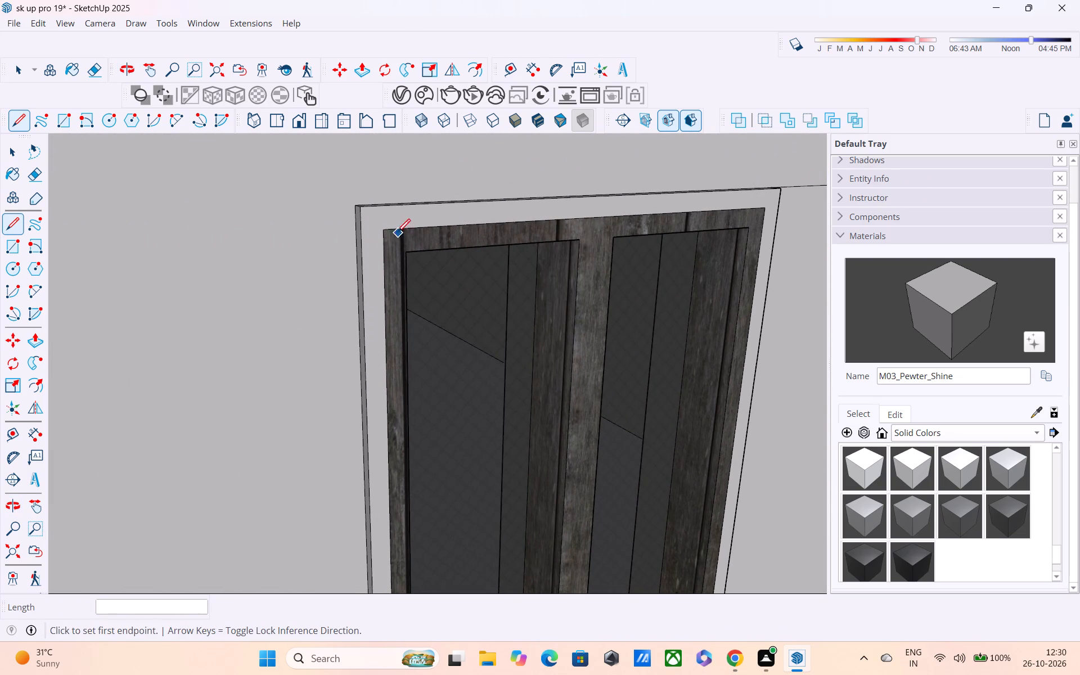
middle_drag(394, 232, 516, 250)
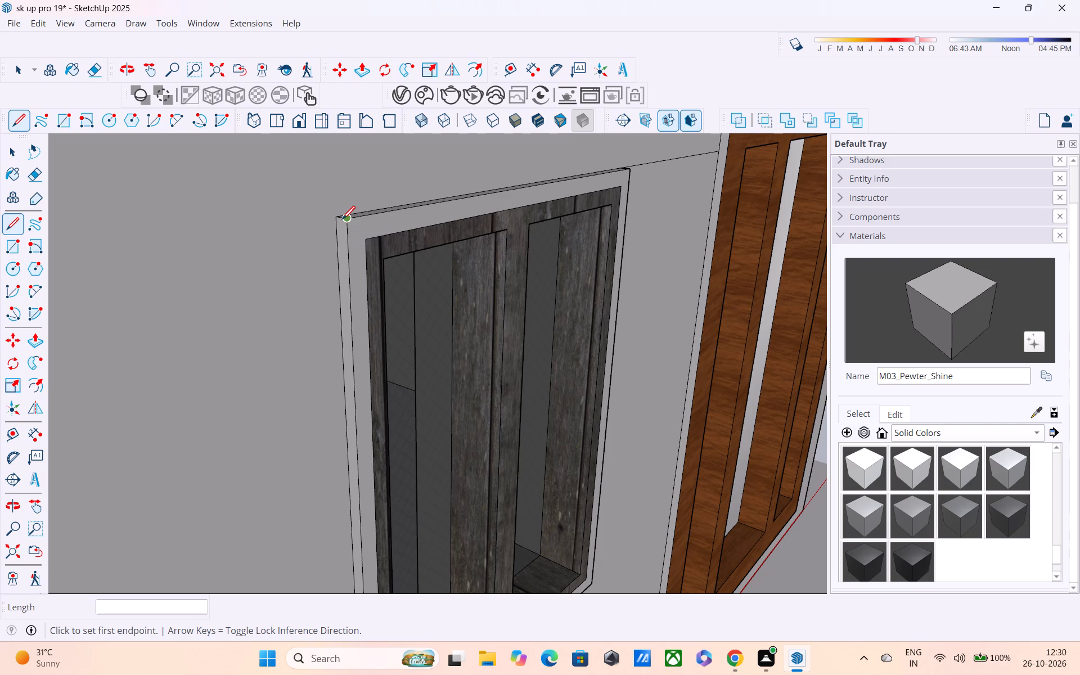
click(340, 220)
shift+middle_drag(290, 249, 723, 223)
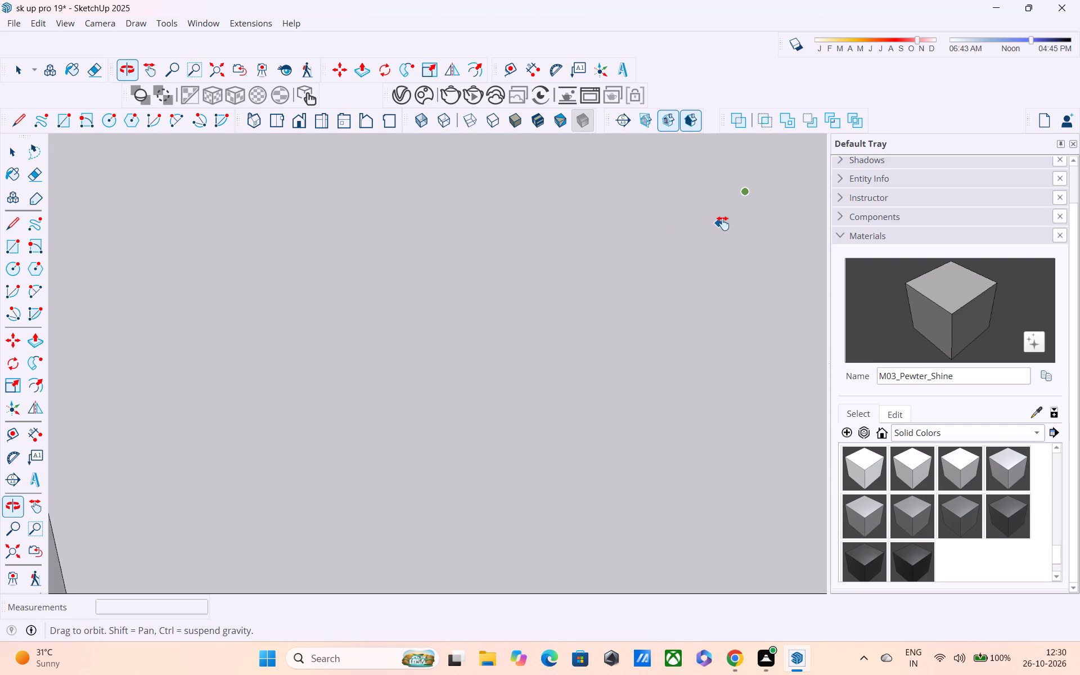
shift+middle_drag(723, 223, 506, 237)
scroll(505, 237, down, 9)
scroll(513, 253, up, 1)
scroll(515, 254, down, 1)
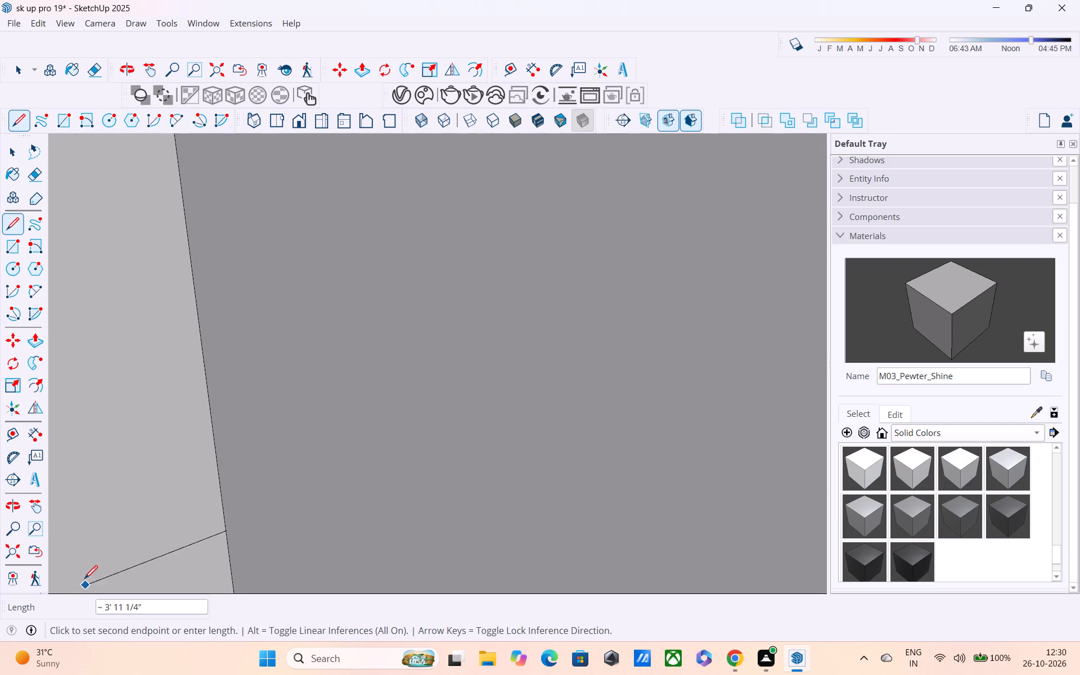
click(4, 553)
scroll(71, 493, down, 2)
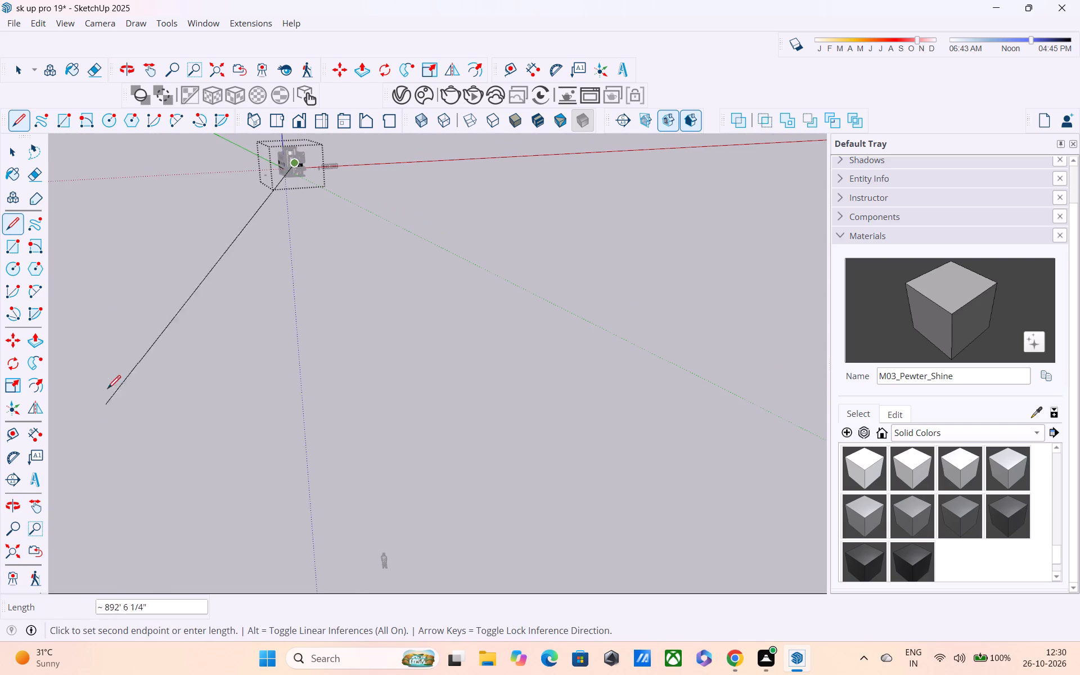
shift+middle_drag(117, 308, 336, 415)
scroll(539, 281, up, 1)
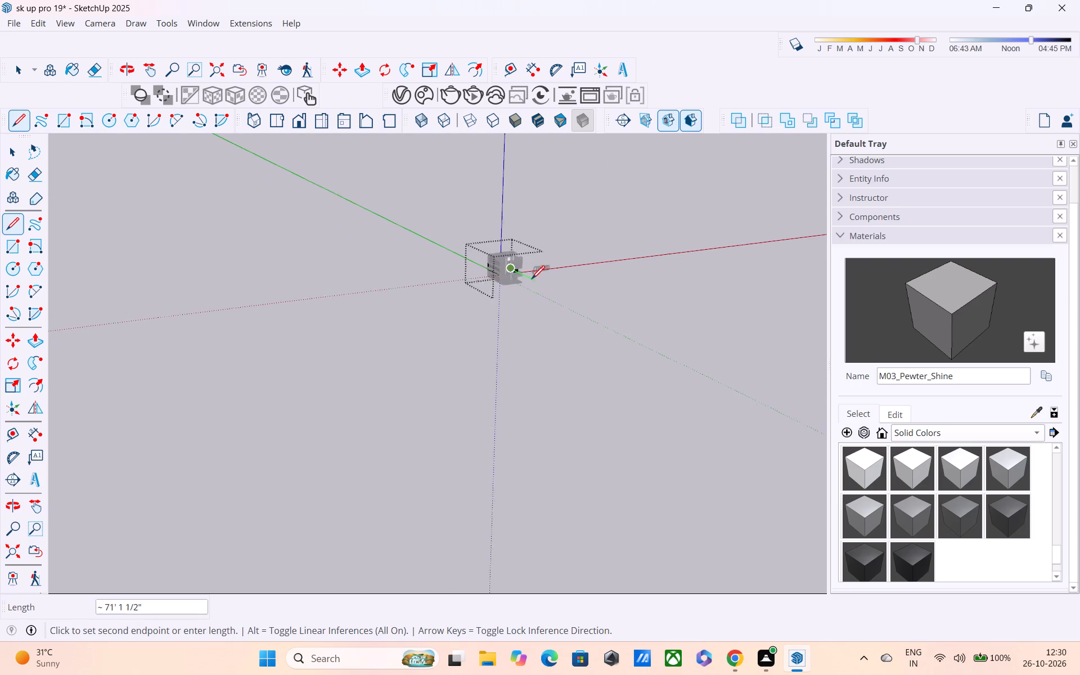
scroll(532, 280, up, 16)
scroll(509, 267, up, 9)
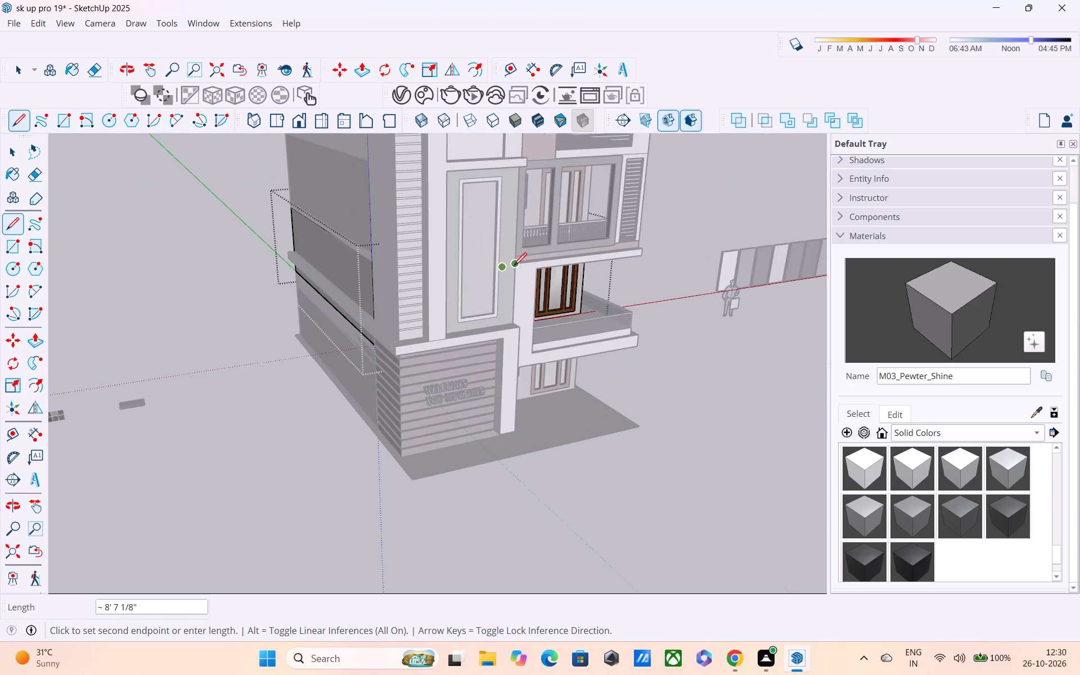
middle_drag(512, 267, 398, 277)
scroll(511, 277, up, 7)
middle_drag(581, 287, 568, 282)
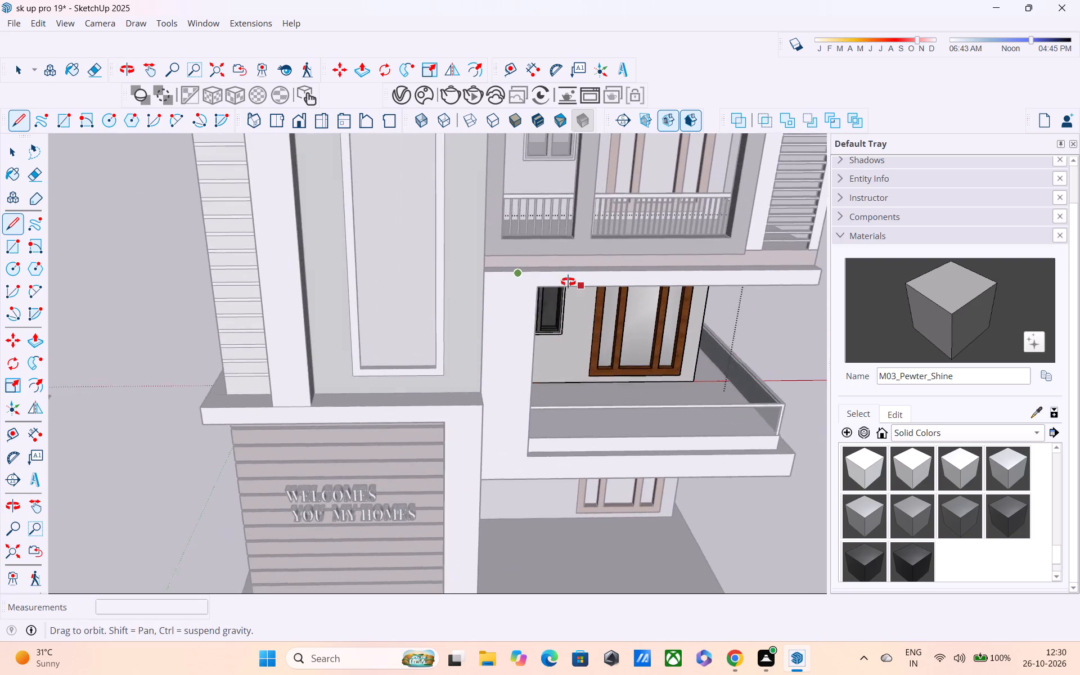
middle_drag(568, 282, 484, 201)
scroll(526, 305, up, 4)
scroll(640, 332, up, 4)
middle_drag(566, 311, 421, 291)
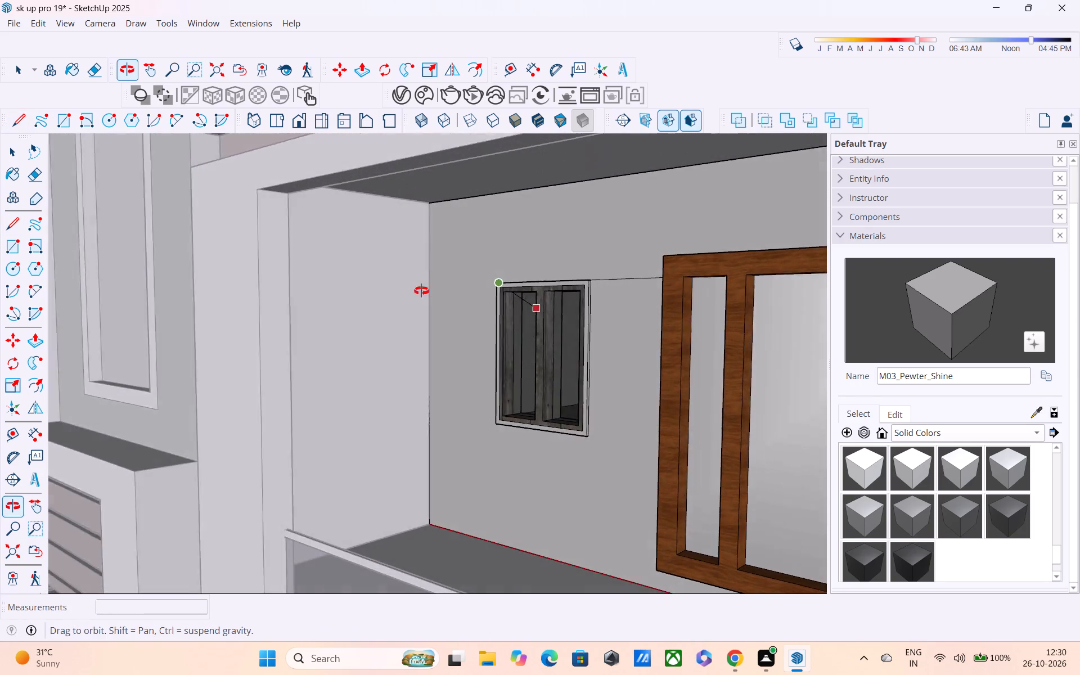
middle_drag(421, 291, 418, 289)
scroll(431, 283, up, 4)
click(430, 287)
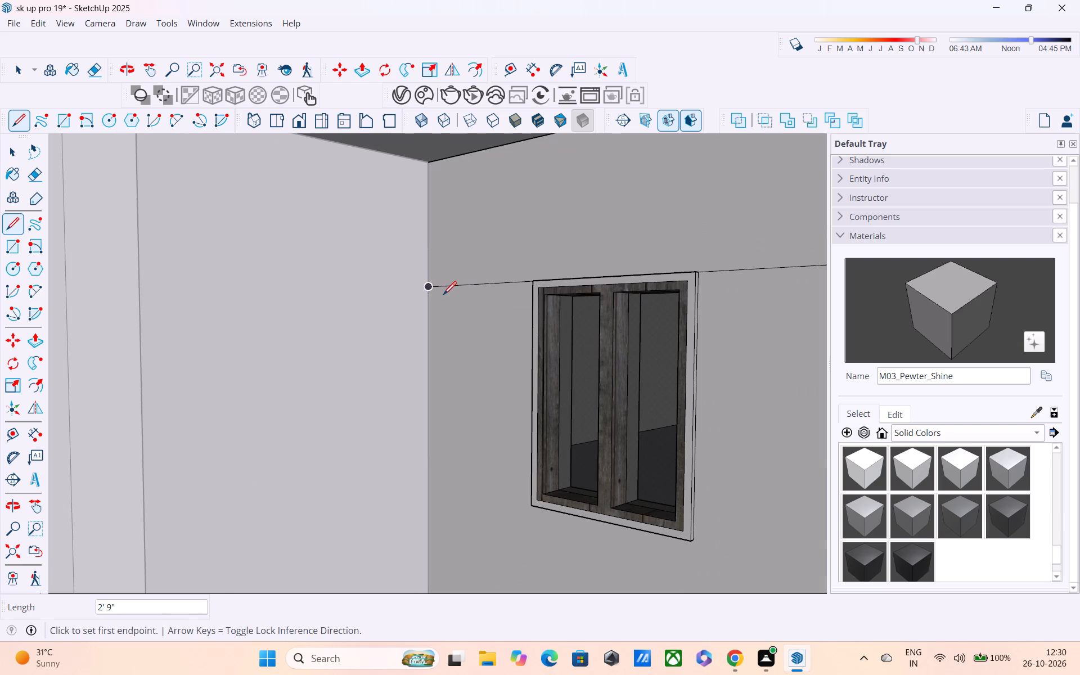
Finish drawing, bring the whole house back into view and close the first-floor walls for editing.
scroll(444, 298, down, 2)
middle_drag(505, 308, 483, 309)
scroll(495, 289, up, 7)
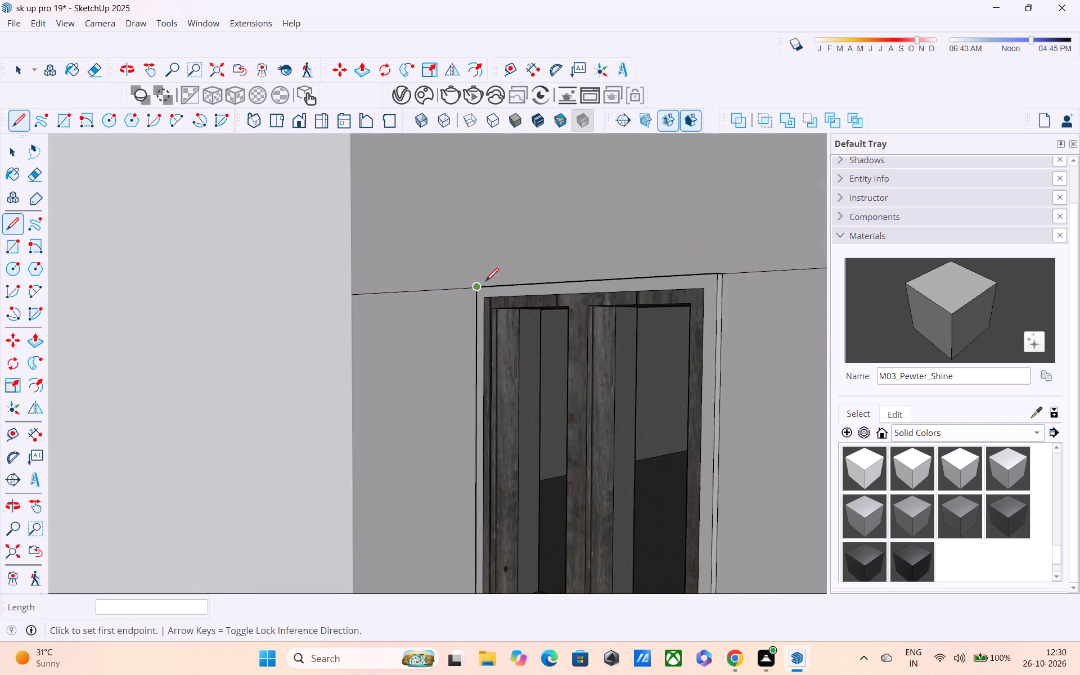
scroll(485, 282, up, 1)
middle_drag(485, 282, 551, 394)
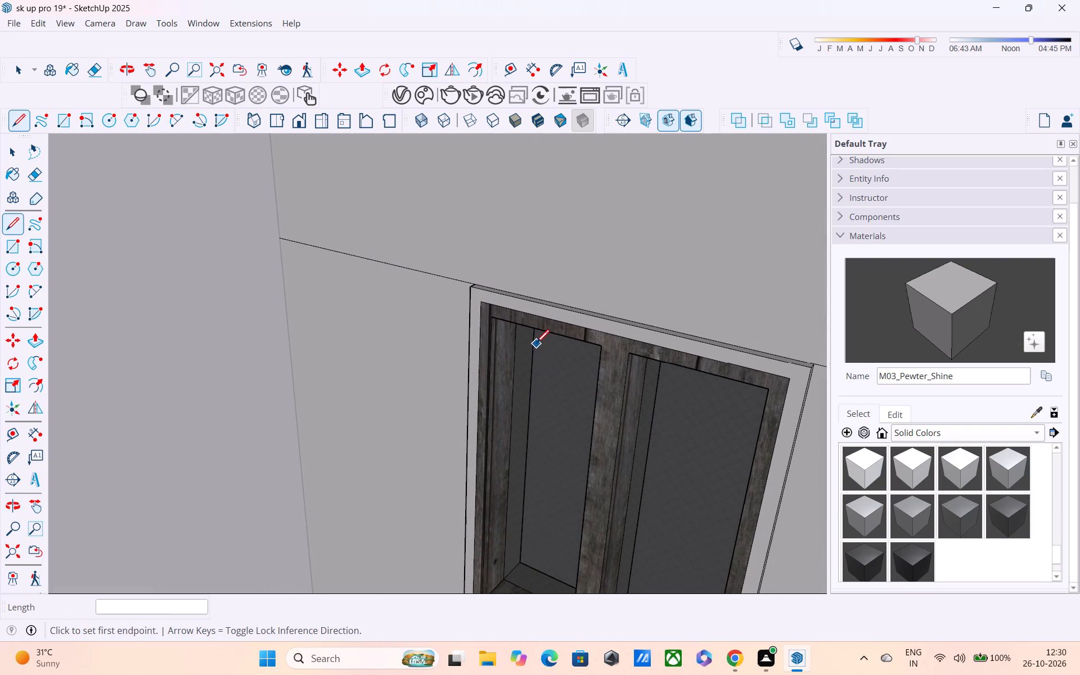
key(space)
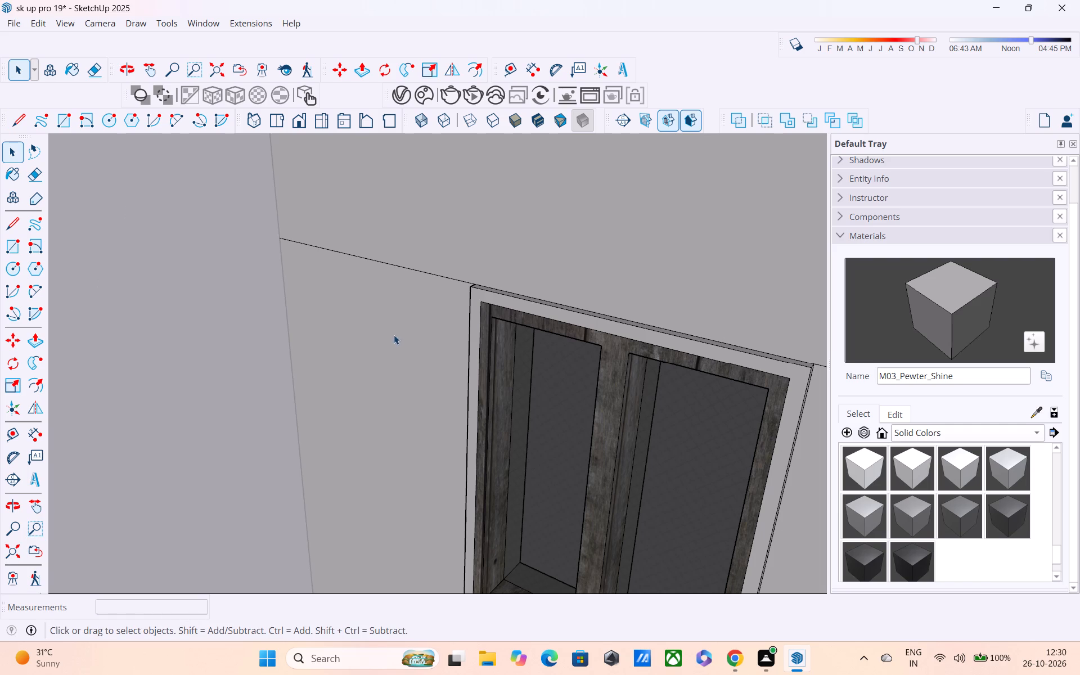
scroll(402, 341, down, 7)
click(7, 551)
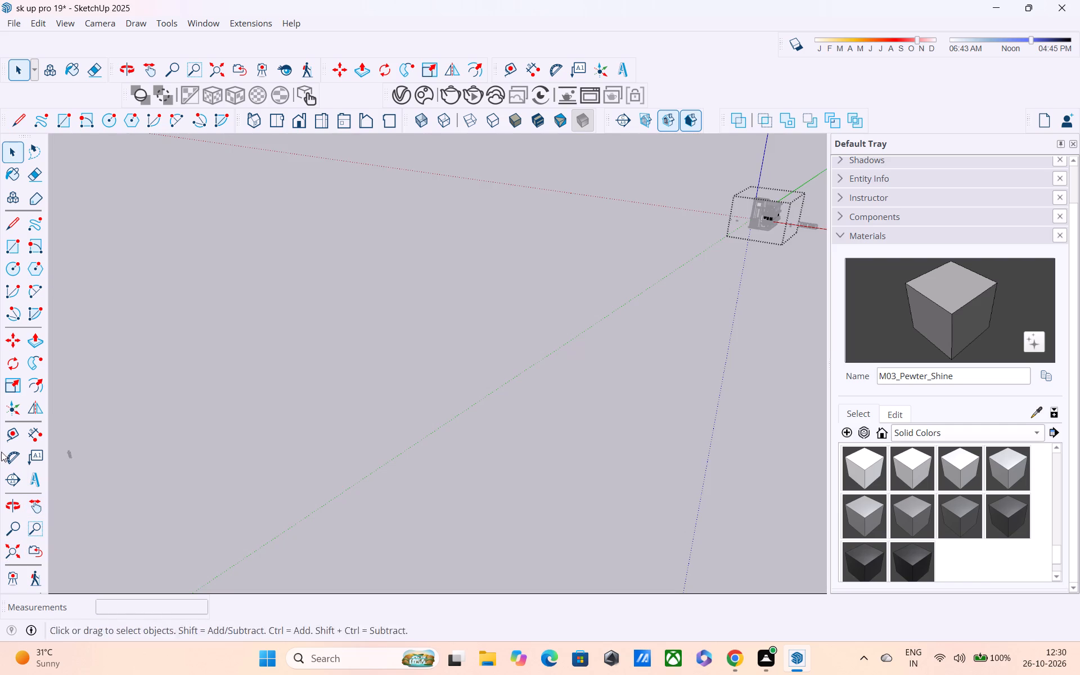
scroll(715, 237, up, 1)
shift+middle_drag(709, 237, 488, 290)
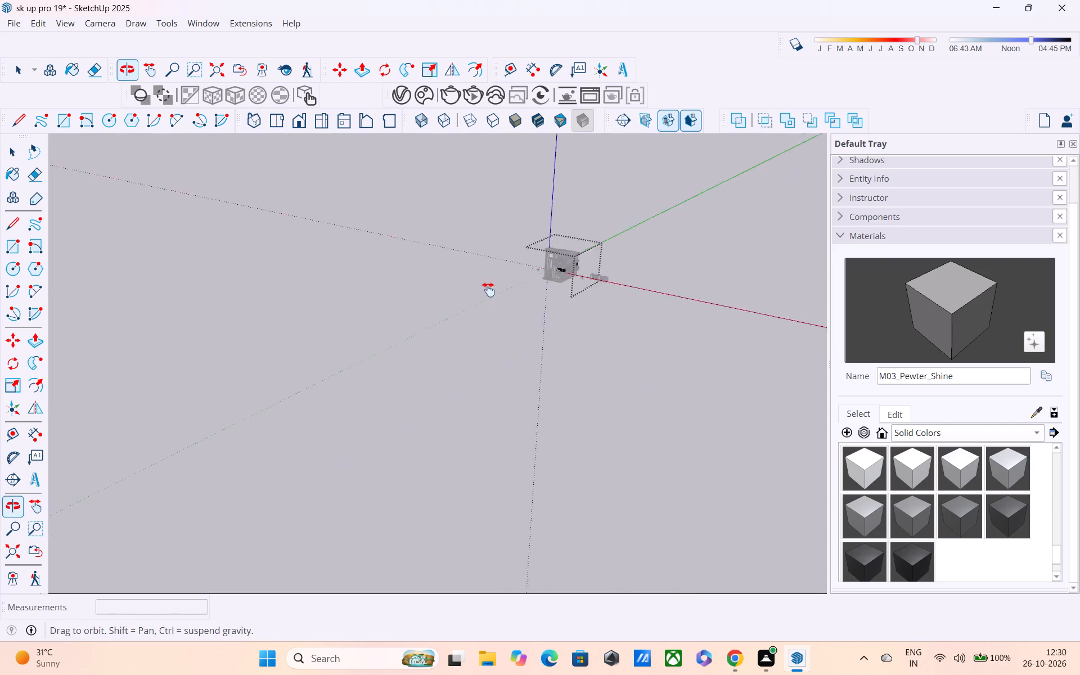
shift+middle_drag(488, 290, 380, 314)
scroll(509, 297, up, 12)
click(516, 288)
Sample the ARMANI GRIS material from the brown marble panel in the row beside the standing figure.
scroll(458, 321, up, 8)
middle_drag(435, 339, 516, 289)
scroll(463, 301, up, 7)
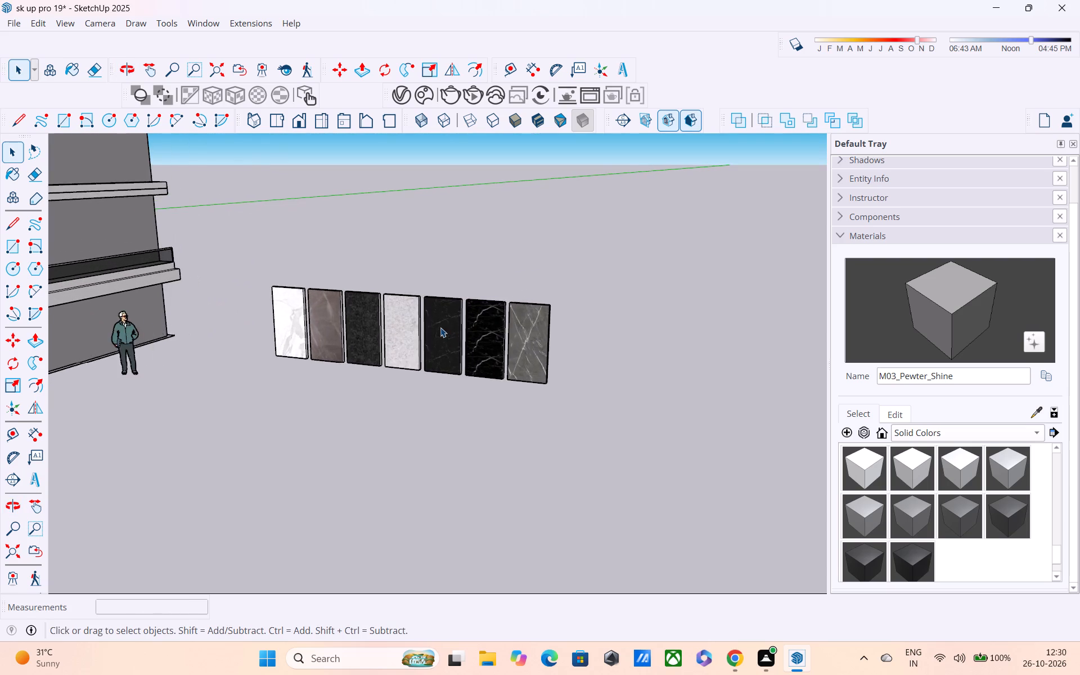
shift+middle_drag(439, 327, 658, 281)
click(524, 273)
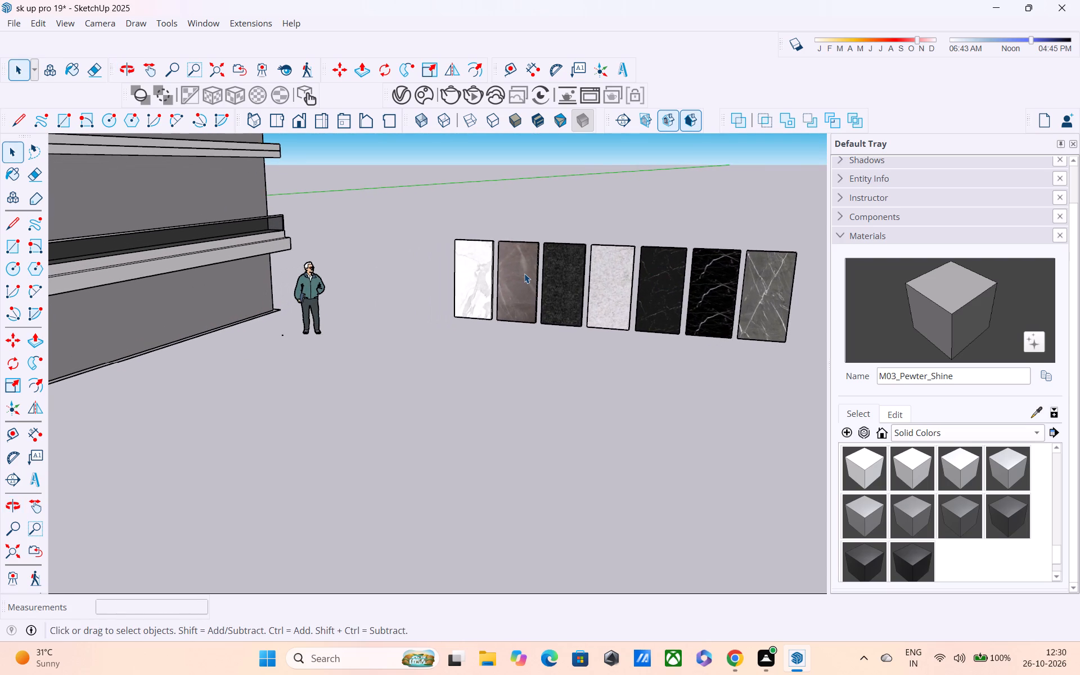
click(1033, 409)
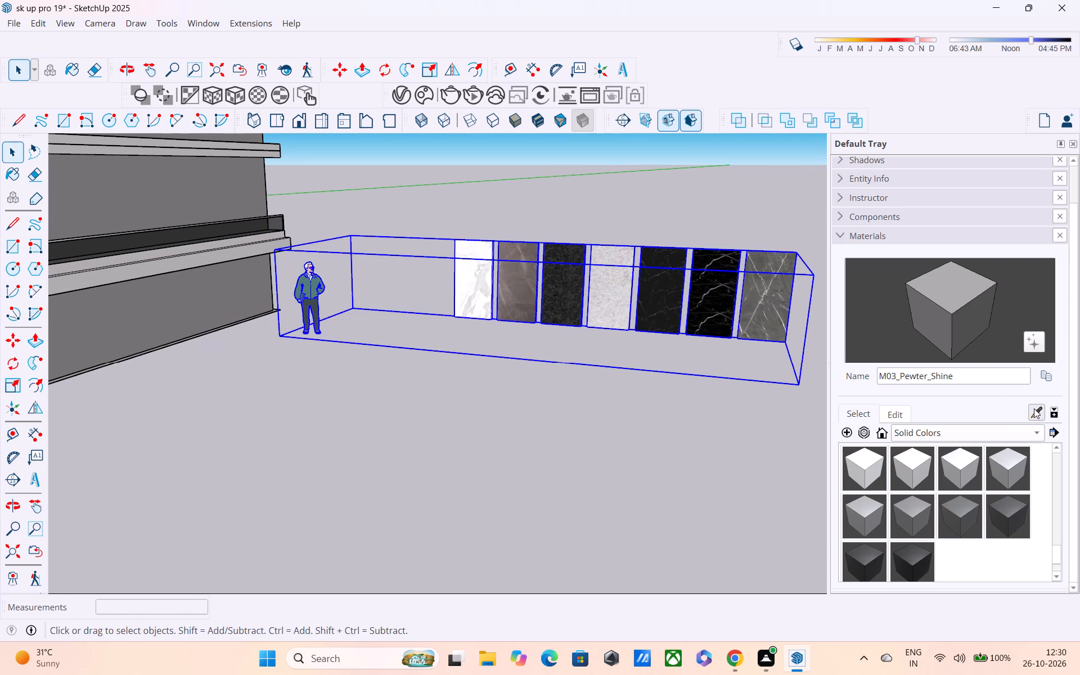
click(509, 260)
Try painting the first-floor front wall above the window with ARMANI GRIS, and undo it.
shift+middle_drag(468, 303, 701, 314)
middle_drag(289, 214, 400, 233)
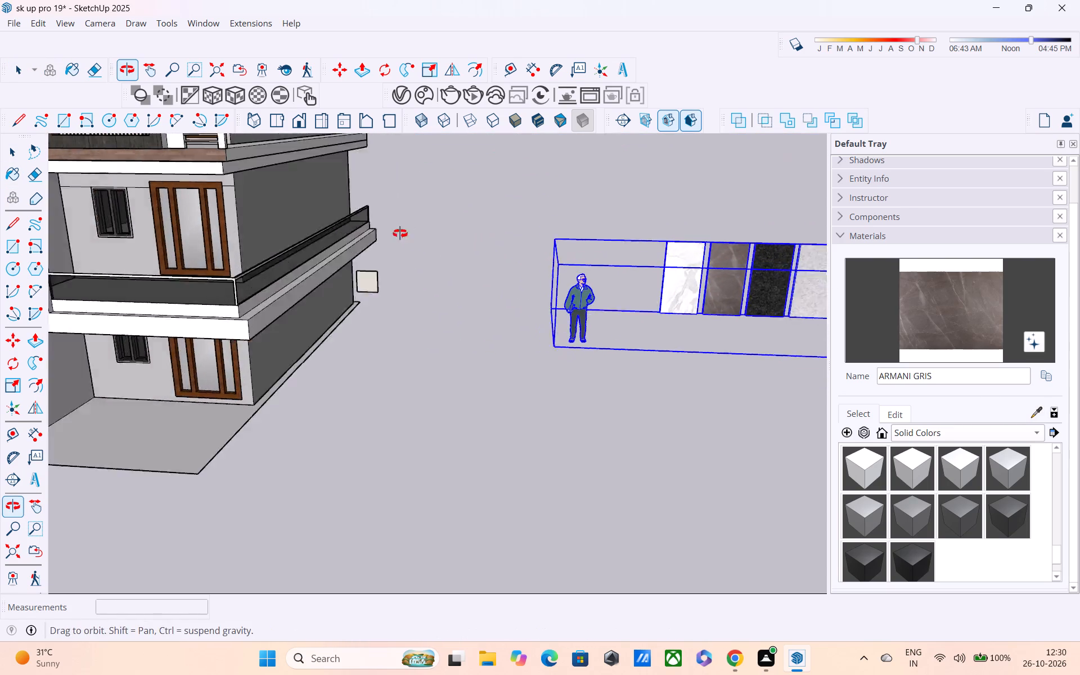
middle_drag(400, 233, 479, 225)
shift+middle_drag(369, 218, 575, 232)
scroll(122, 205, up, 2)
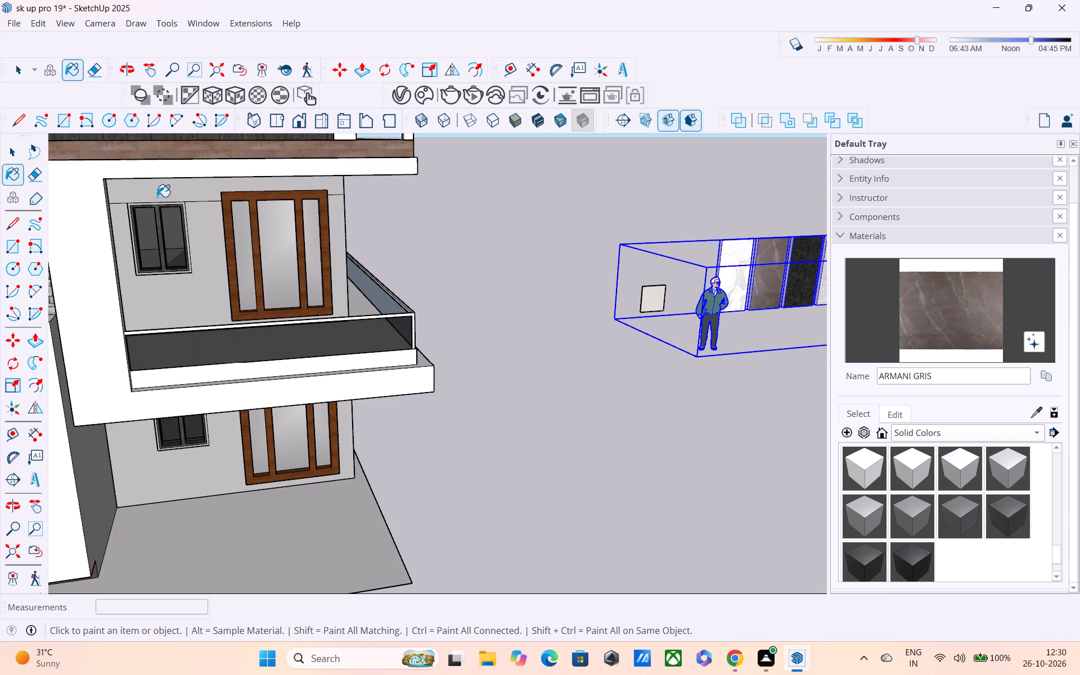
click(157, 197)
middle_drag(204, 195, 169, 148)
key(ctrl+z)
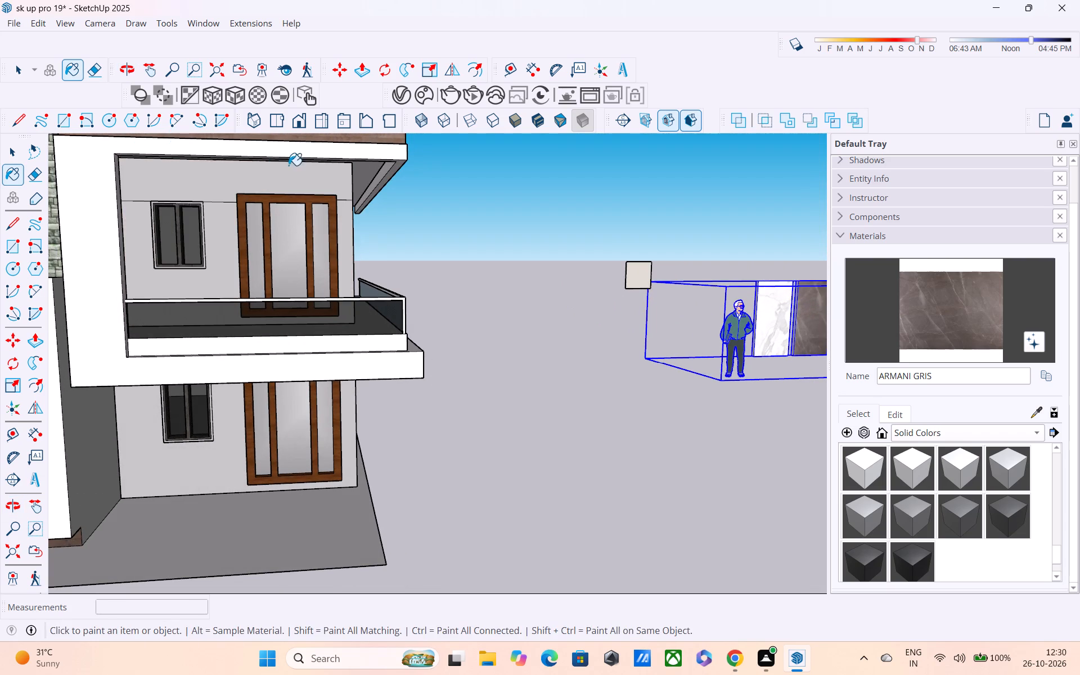
Reopen the first-floor walls and trace the front wall's outer corner about 2' 3" from the door-side dividing line up to the ceiling.
key(space)
scroll(392, 205, up, 3)
key(l)
scroll(298, 204, up, 3)
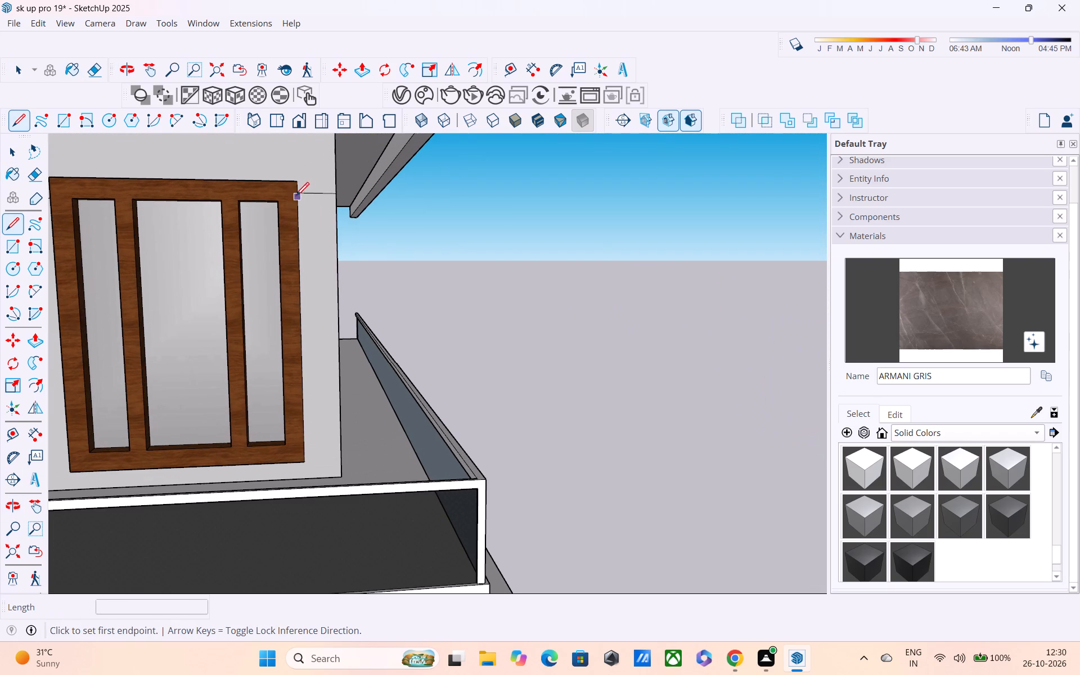
key(space)
double_click(334, 212)
key(l)
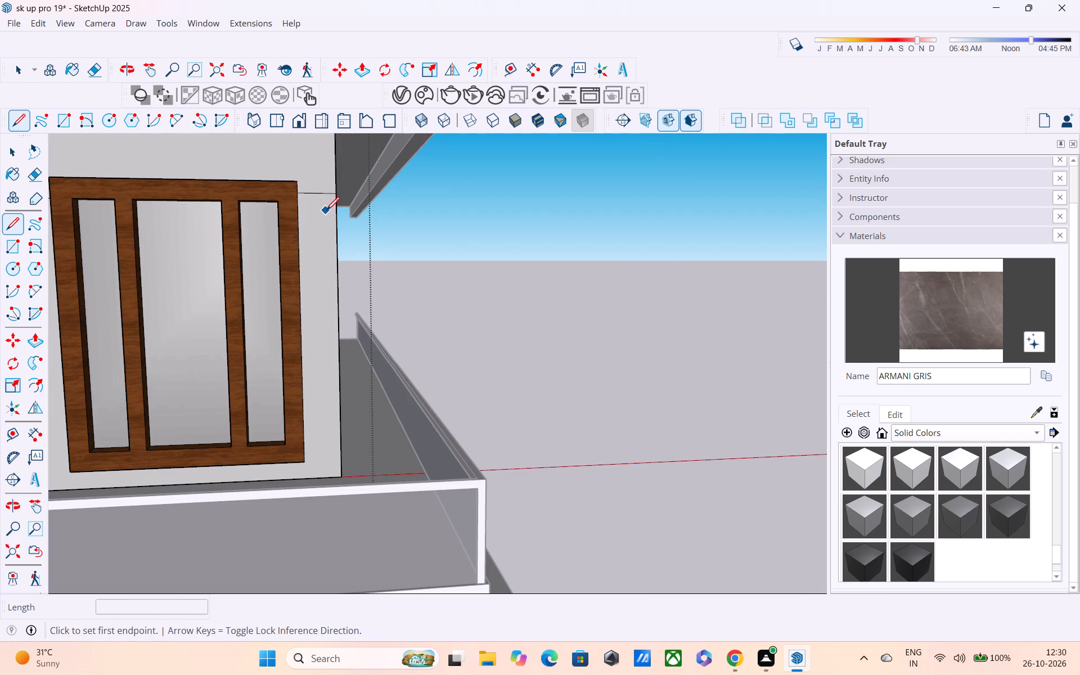
scroll(326, 204, up, 3)
click(336, 191)
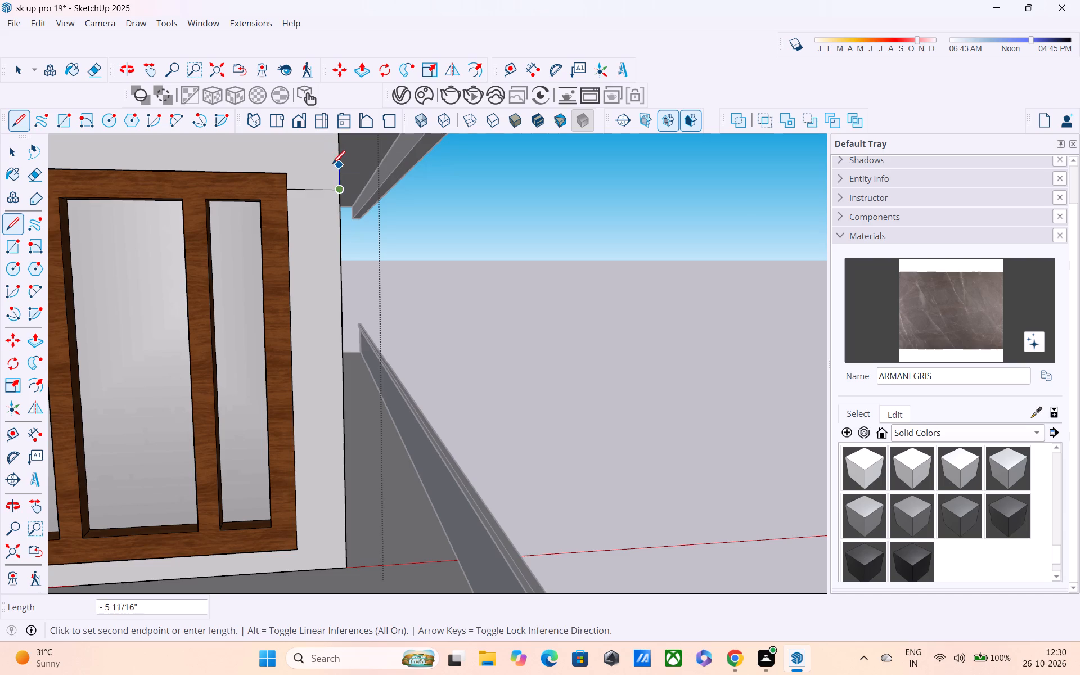
shift+middle_drag(335, 174, 383, 331)
middle_drag(382, 329, 370, 241)
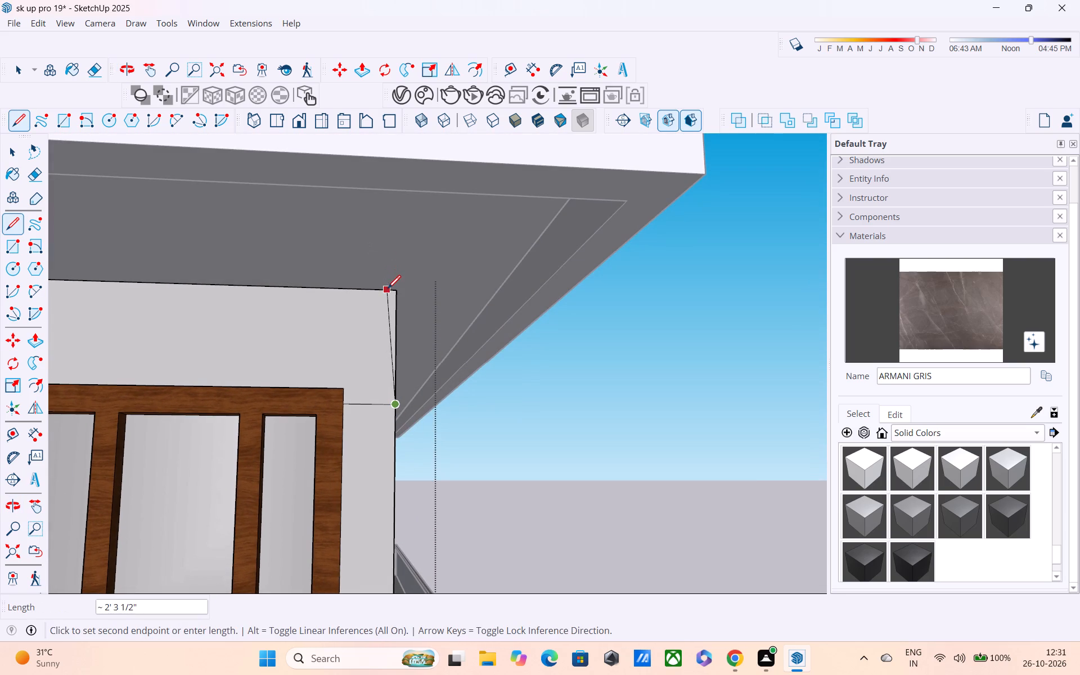
click(391, 294)
shift+middle_drag(233, 280, 434, 291)
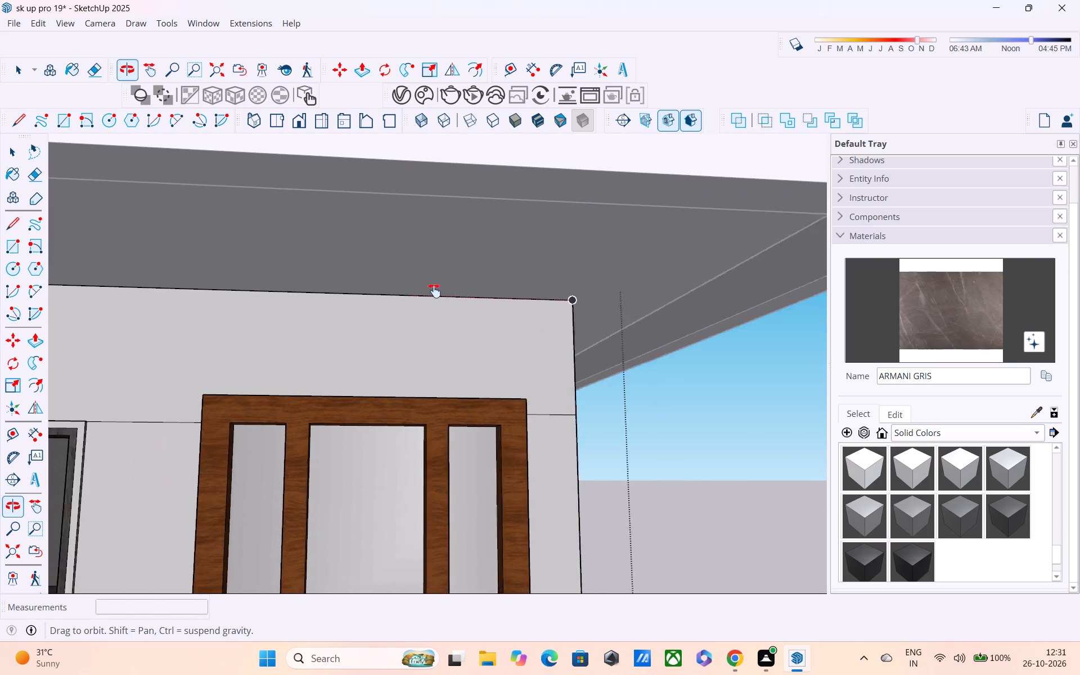
Trace the first-floor front wall's inner corner beside the window from the dividing line up to the ceiling.
shift+middle_drag(434, 291, 592, 281)
shift+middle_drag(317, 286, 557, 289)
middle_drag(539, 289, 404, 301)
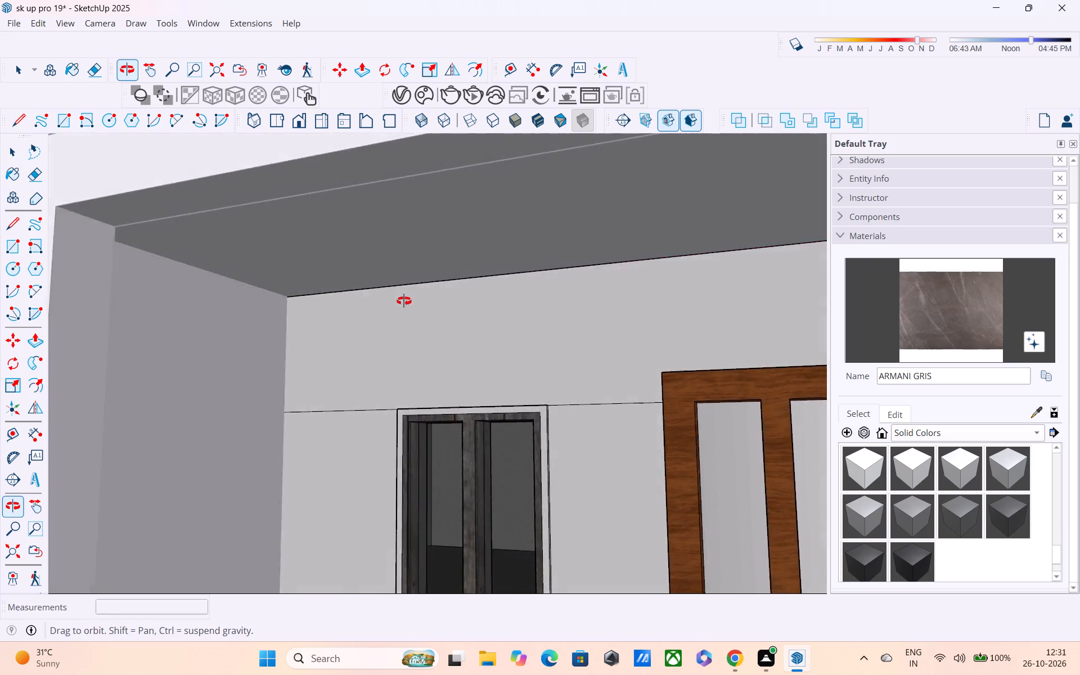
middle_drag(404, 301, 311, 303)
click(348, 303)
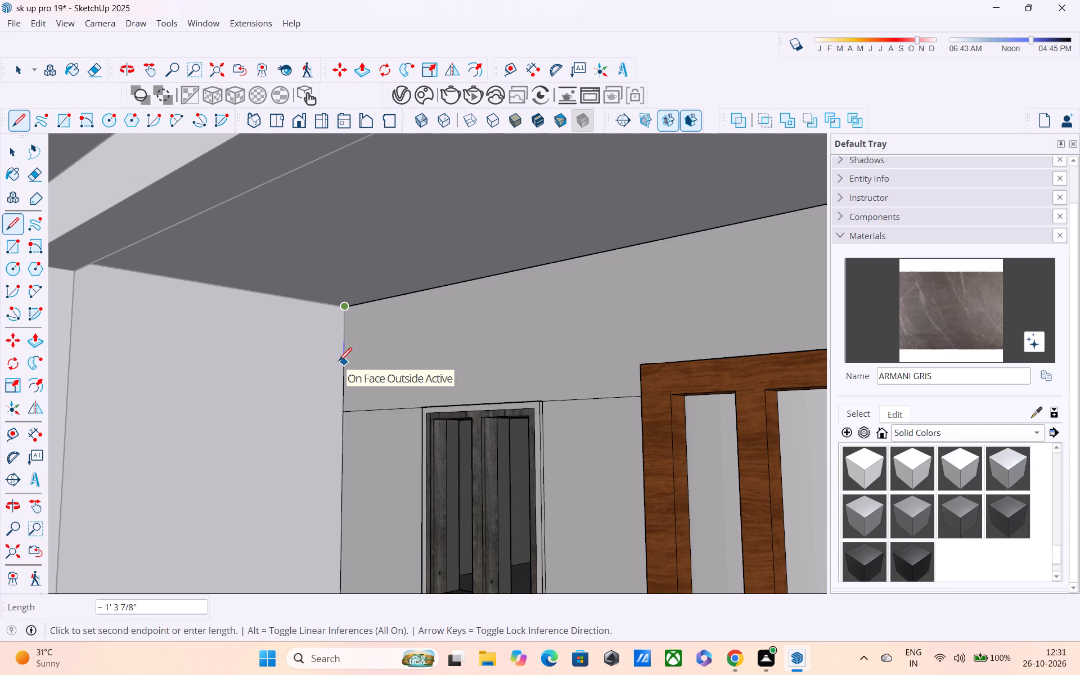
scroll(339, 362, up, 3)
key(Escape)
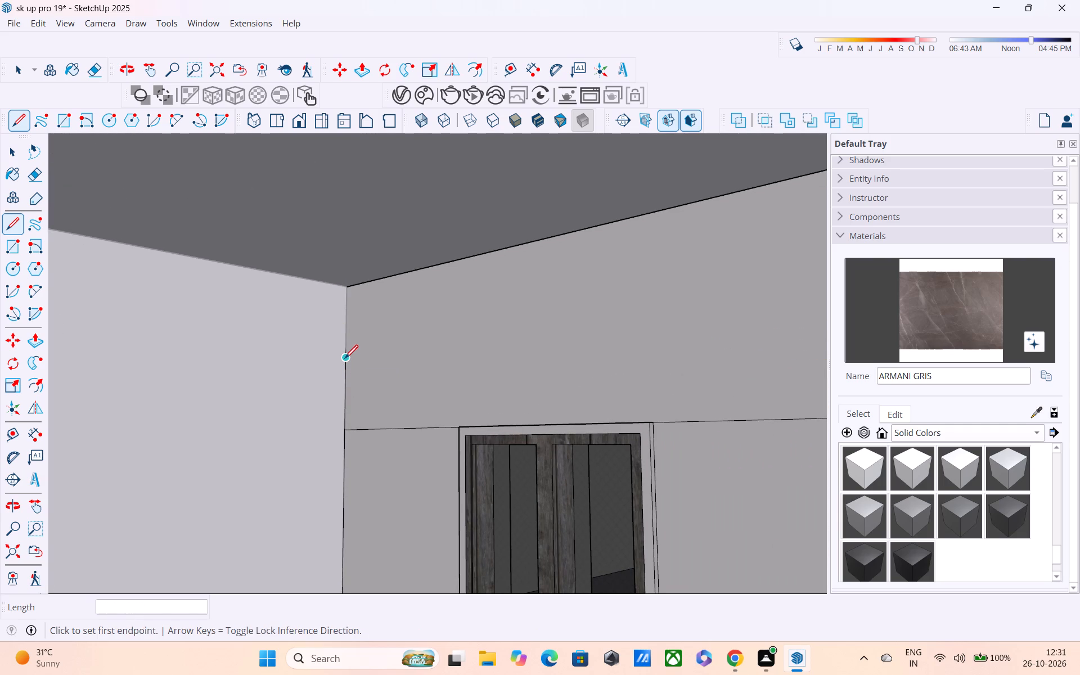
click(345, 359)
click(344, 289)
click(343, 435)
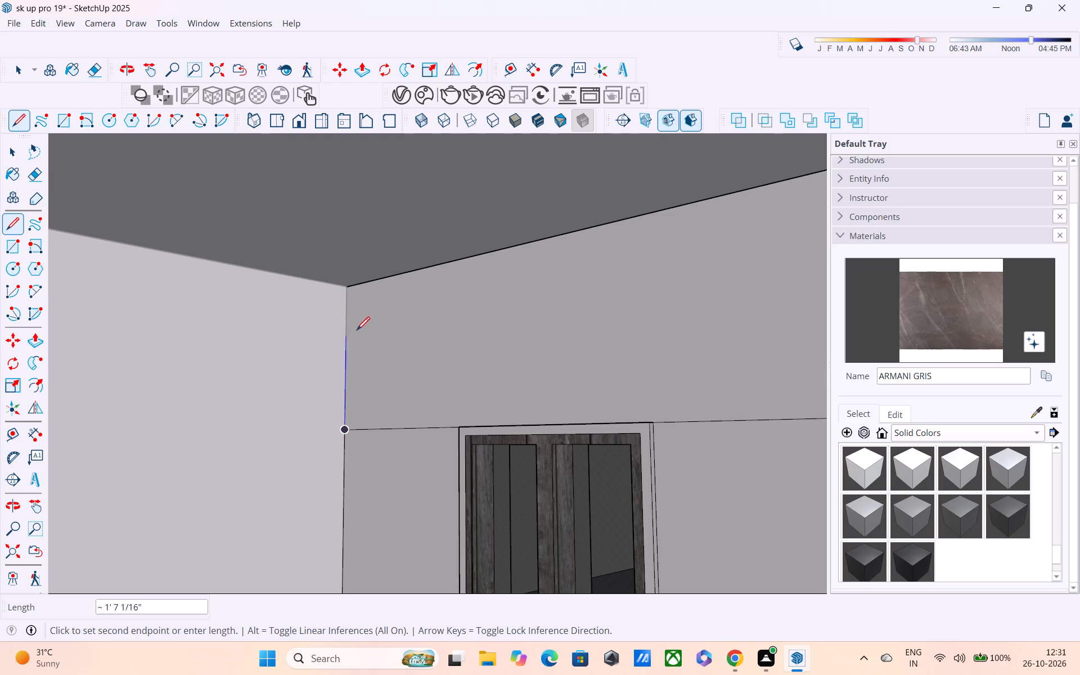
click(345, 290)
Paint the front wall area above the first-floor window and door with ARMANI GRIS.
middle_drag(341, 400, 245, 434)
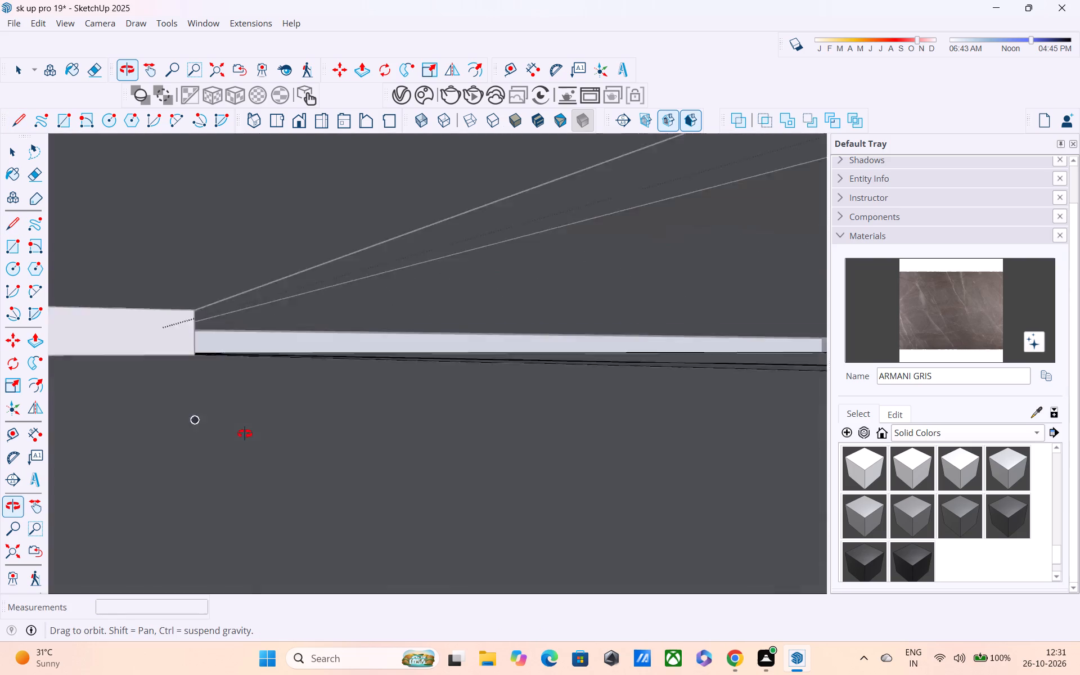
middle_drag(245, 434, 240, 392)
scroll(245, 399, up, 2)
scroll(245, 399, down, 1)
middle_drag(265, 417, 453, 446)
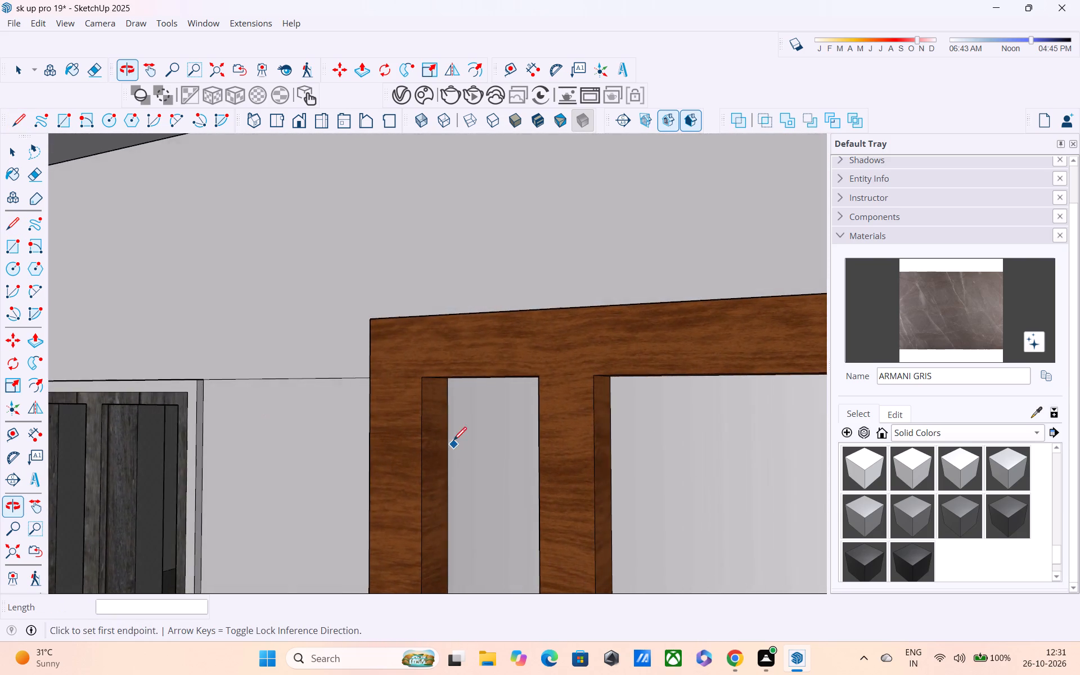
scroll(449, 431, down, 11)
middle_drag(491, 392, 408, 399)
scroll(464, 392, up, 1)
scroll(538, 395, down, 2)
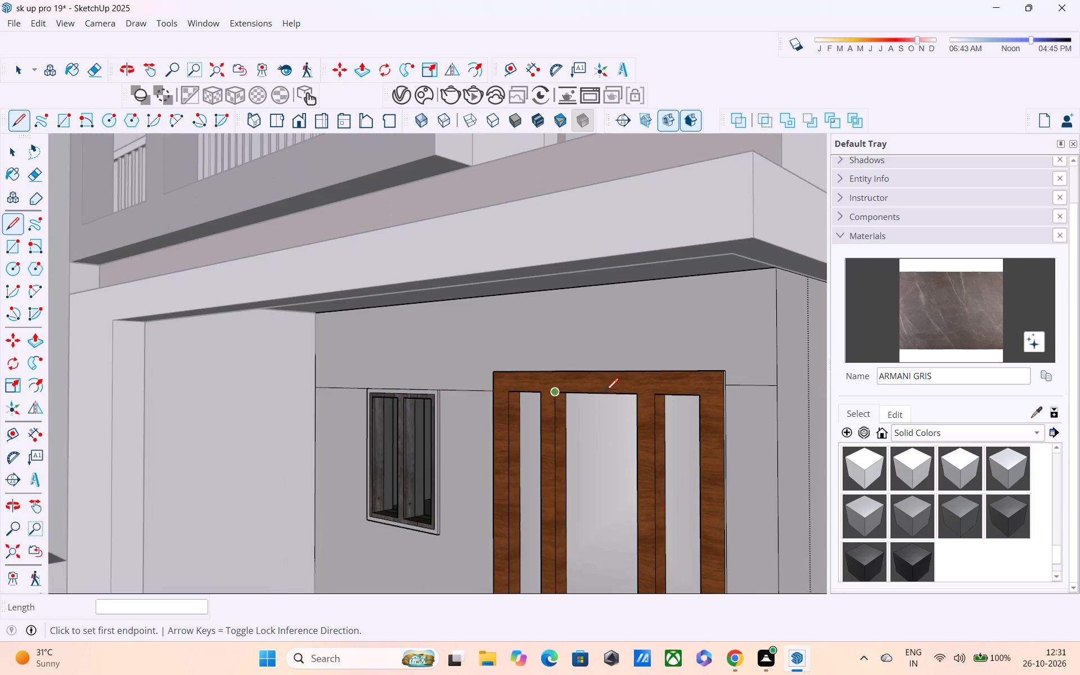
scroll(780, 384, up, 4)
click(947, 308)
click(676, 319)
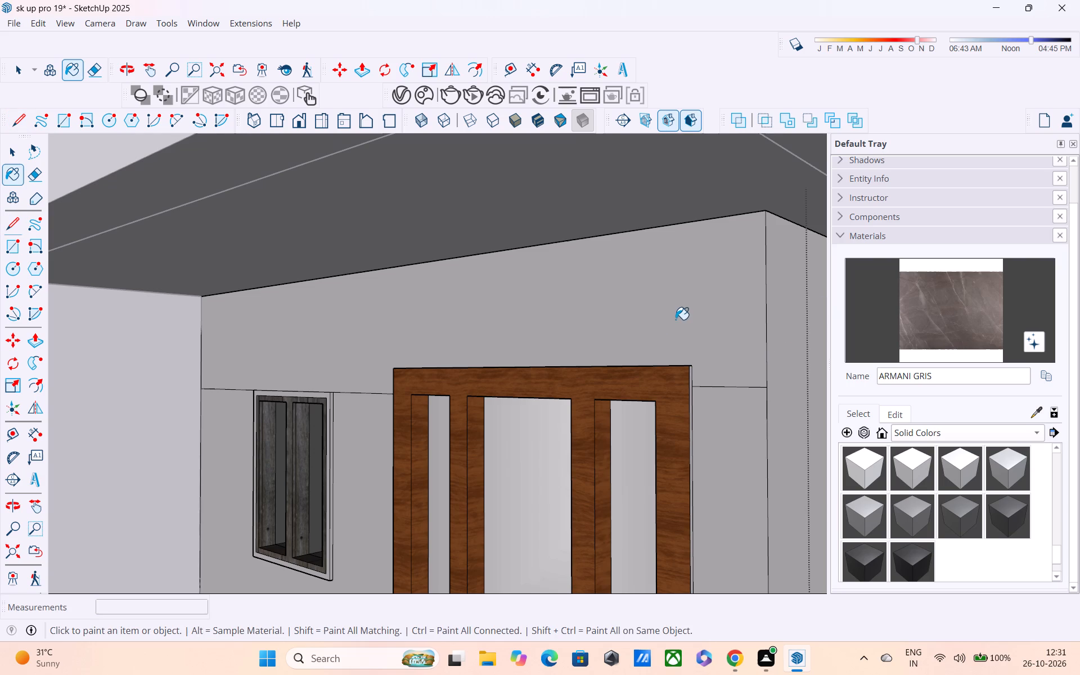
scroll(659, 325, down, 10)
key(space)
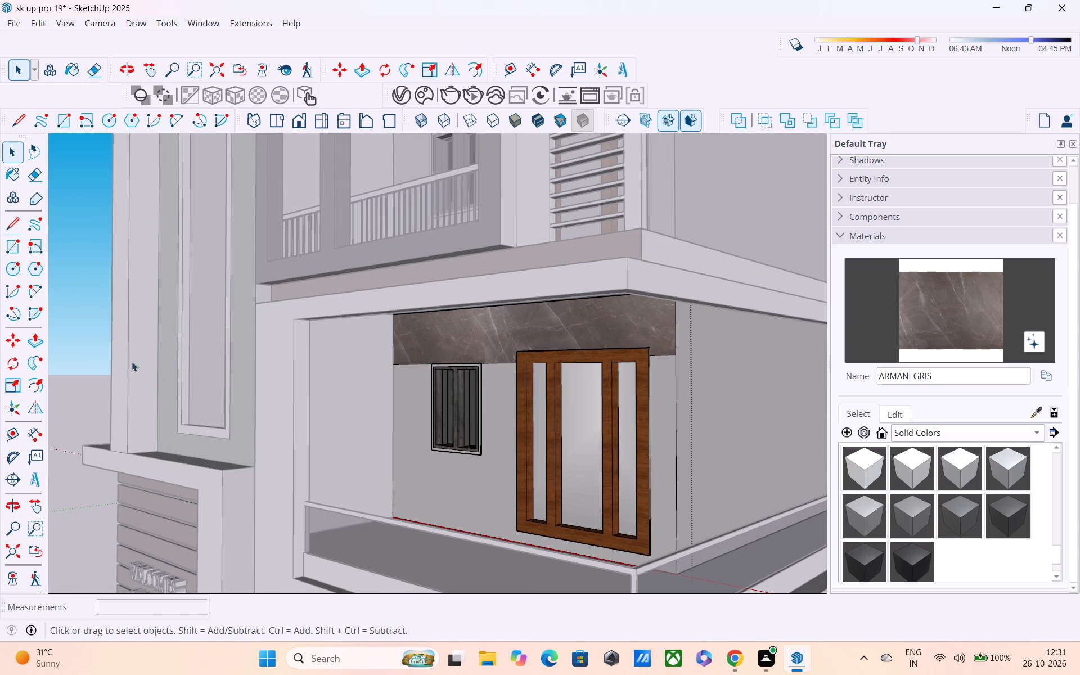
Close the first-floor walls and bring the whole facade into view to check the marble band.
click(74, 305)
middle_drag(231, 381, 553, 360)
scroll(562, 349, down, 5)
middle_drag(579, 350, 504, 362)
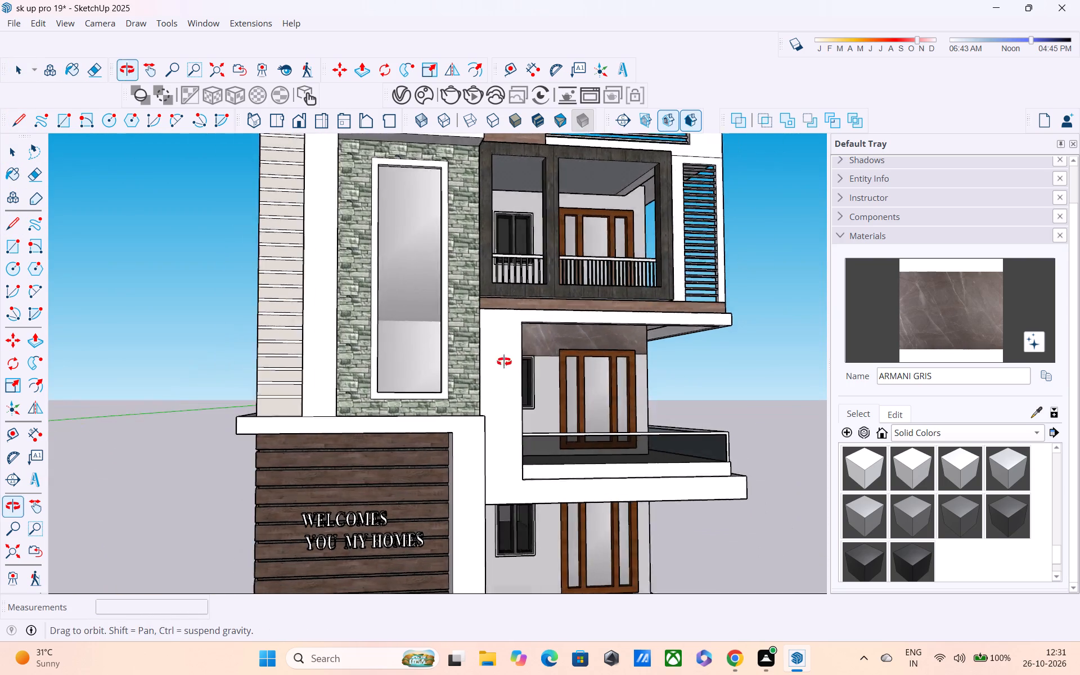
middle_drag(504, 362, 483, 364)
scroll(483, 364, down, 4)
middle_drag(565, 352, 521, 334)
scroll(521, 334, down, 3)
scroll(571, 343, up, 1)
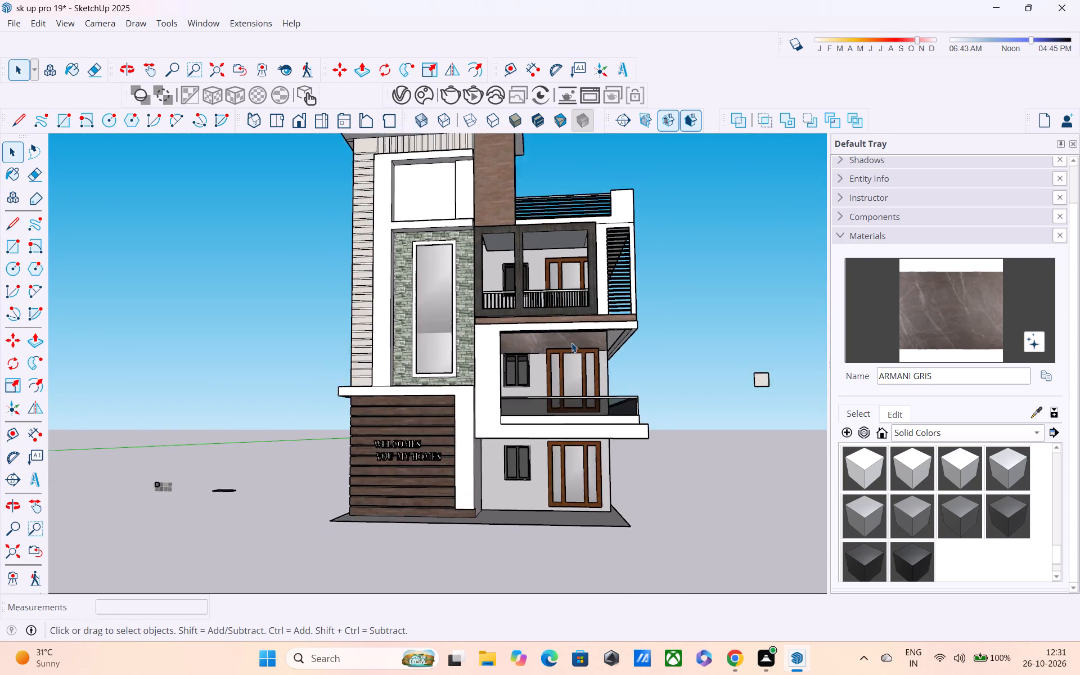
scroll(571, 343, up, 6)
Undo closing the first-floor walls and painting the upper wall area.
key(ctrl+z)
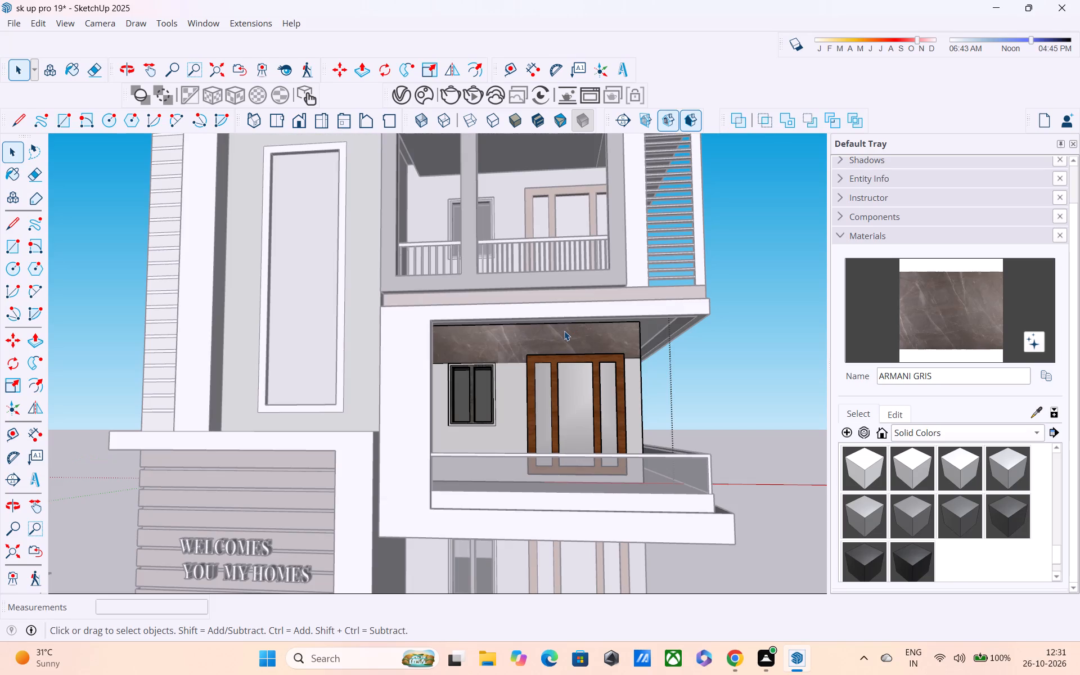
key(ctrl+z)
Pull the front wall area above the first-floor window and door outward by 1" with Push/Pull.
scroll(505, 357, up, 7)
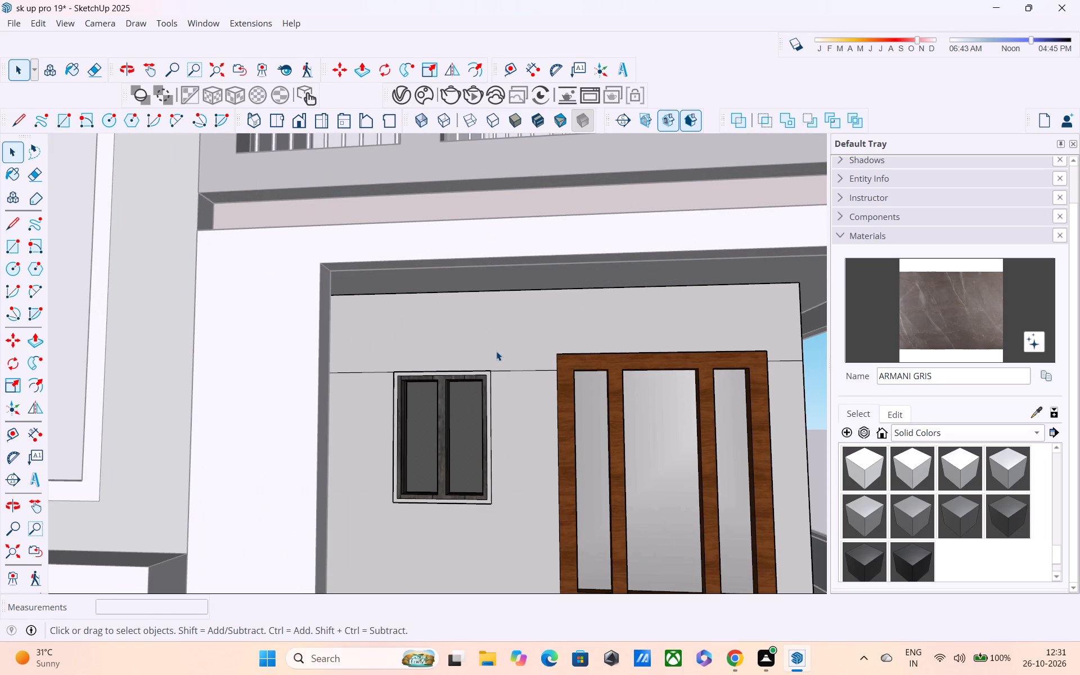
key(l)
scroll(500, 362, up, 4)
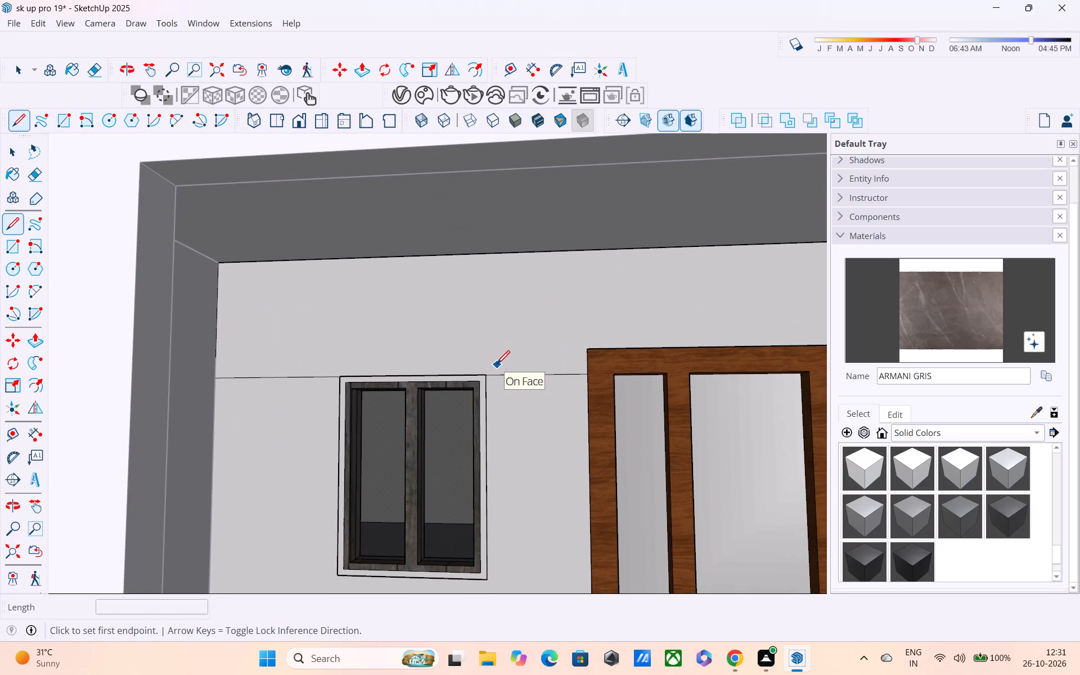
scroll(497, 368, up, 7)
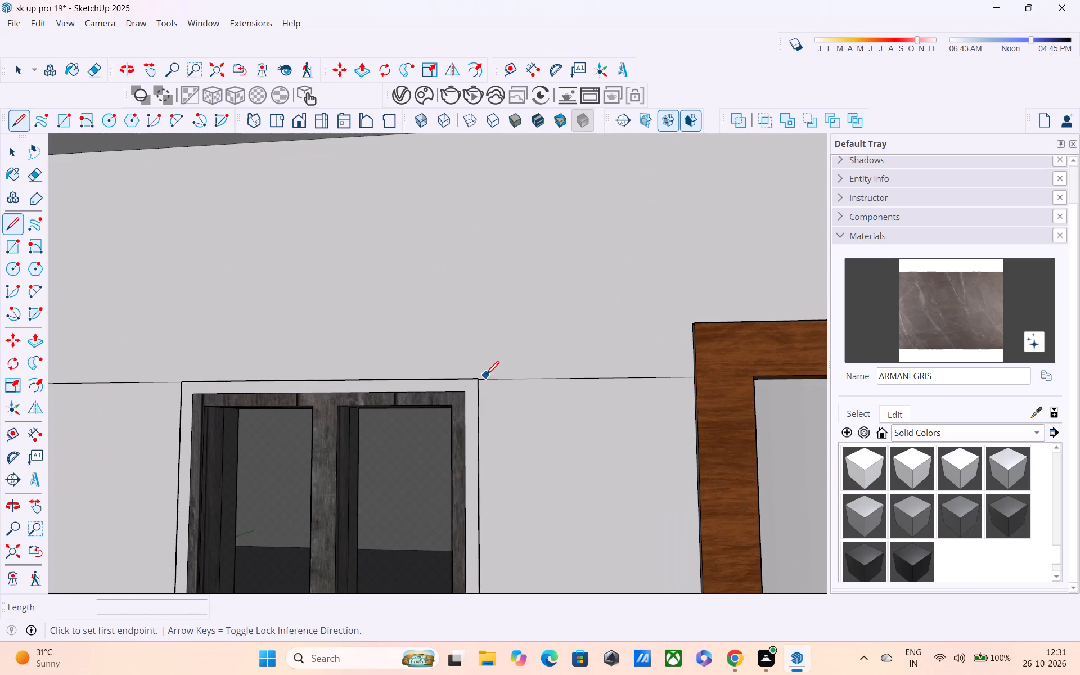
middle_drag(485, 376, 383, 471)
scroll(429, 412, up, 4)
scroll(475, 372, up, 2)
scroll(479, 372, down, 4)
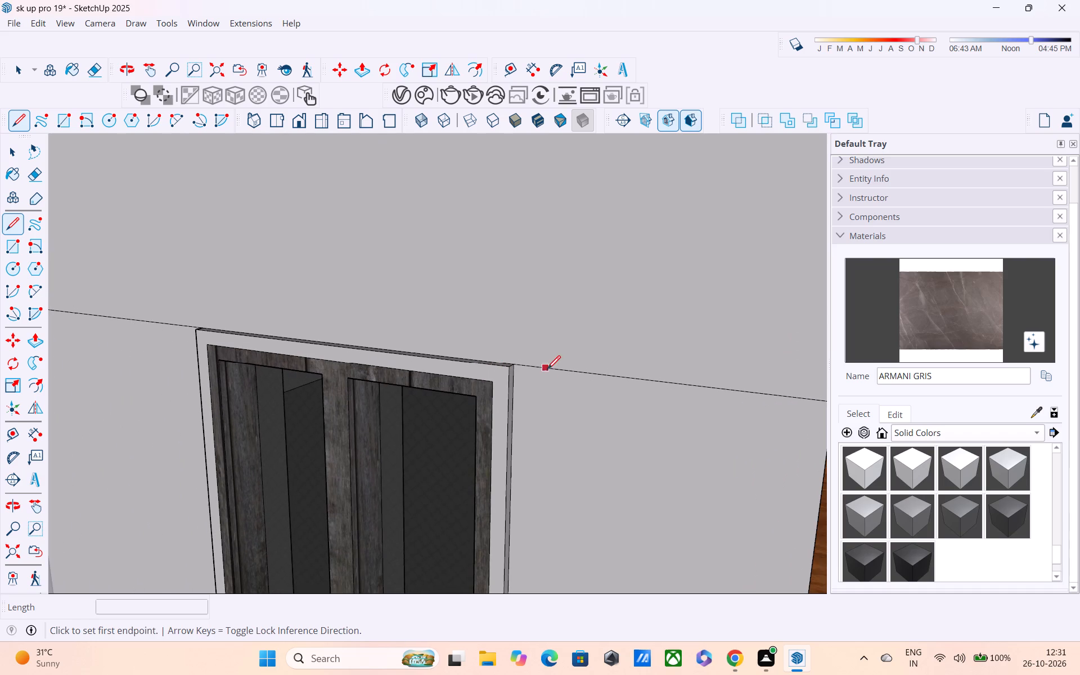
key(space)
scroll(600, 324, down, 4)
key(p)
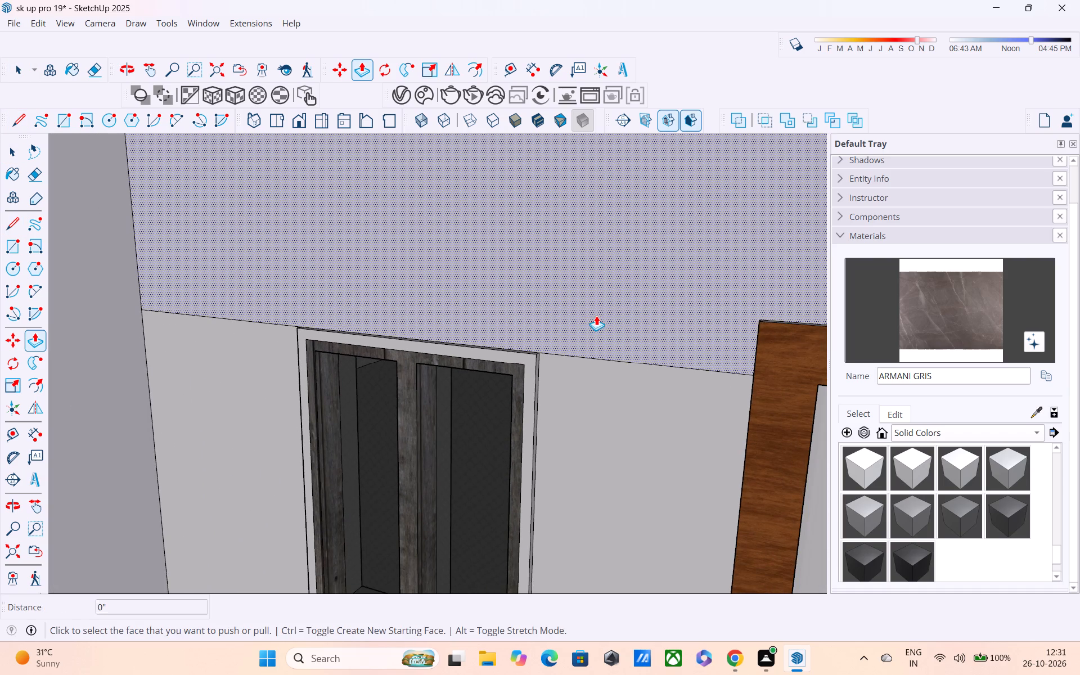
click(596, 316)
drag(541, 349, 536, 352)
middle_drag(580, 332, 609, 284)
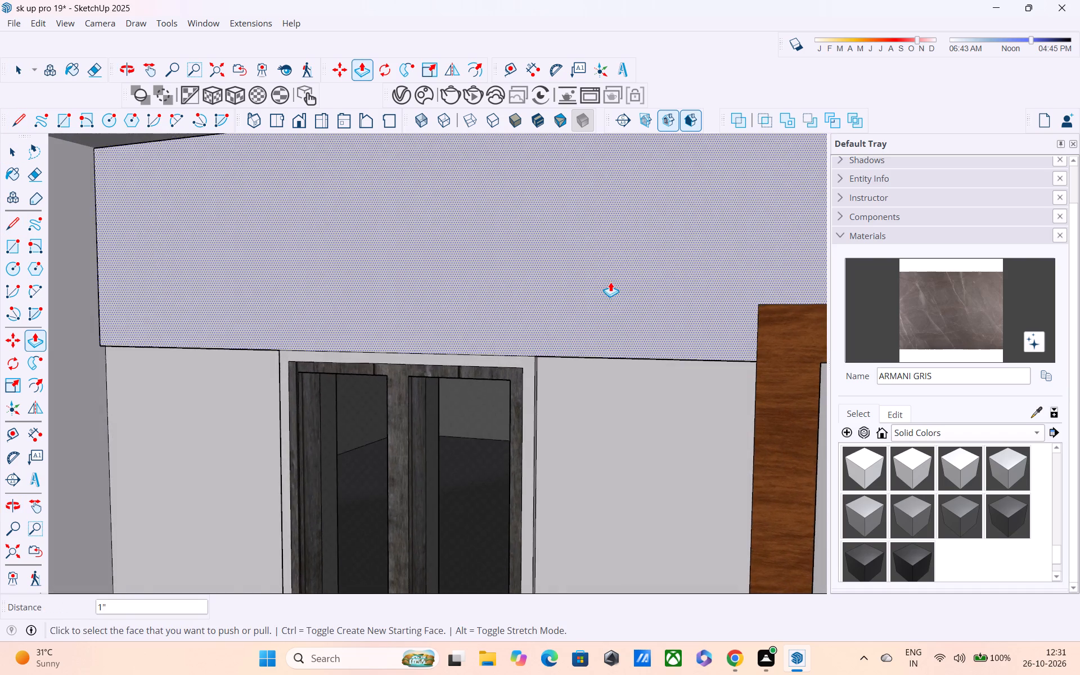
scroll(610, 282, down, 5)
key(space)
Draw a vertical line 2' 6" long on the upper wall area, from the window frame's door-side top corner up to the ceiling.
key(l)
scroll(574, 357, up, 3)
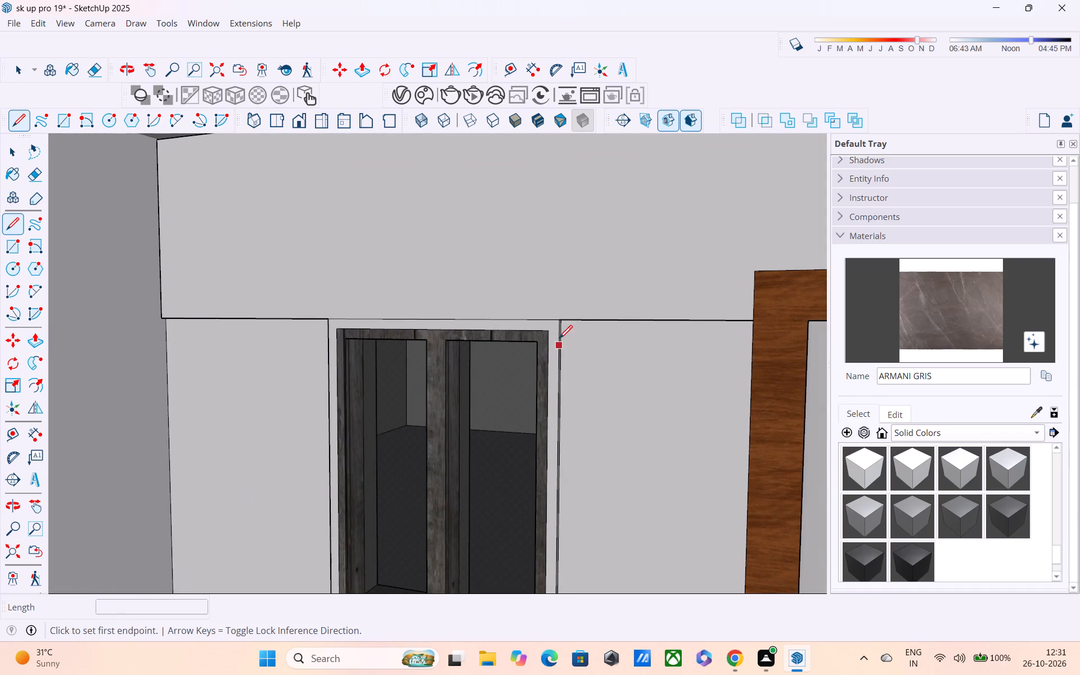
middle_drag(561, 327, 588, 356)
scroll(561, 319, down, 3)
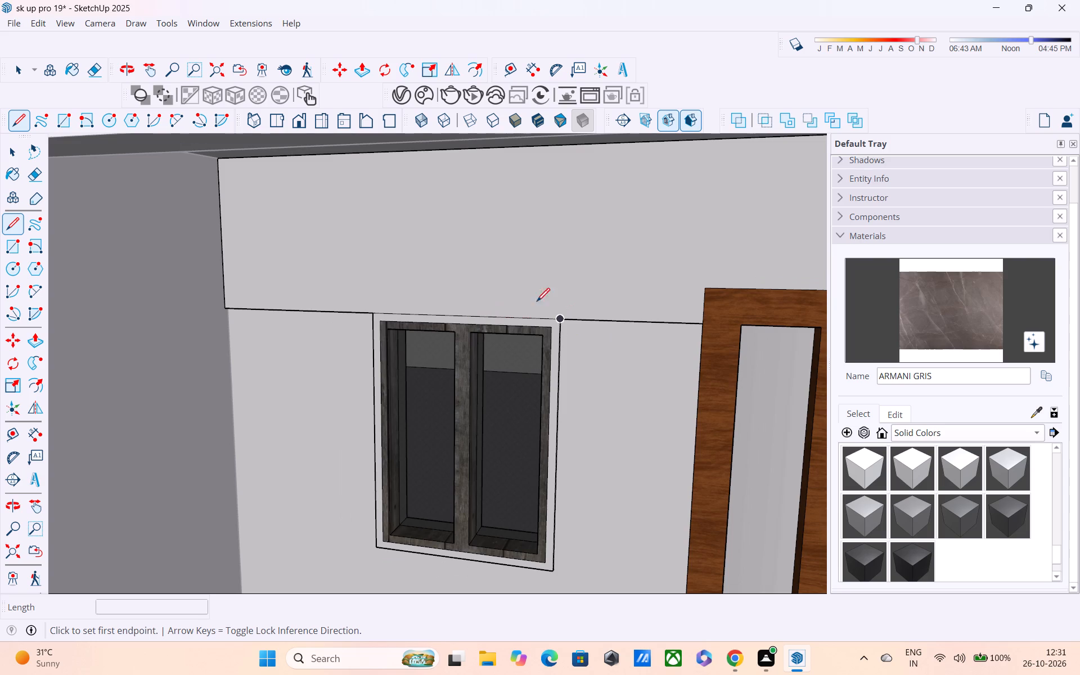
scroll(562, 318, up, 11)
middle_drag(557, 318, 550, 372)
scroll(554, 326, up, 2)
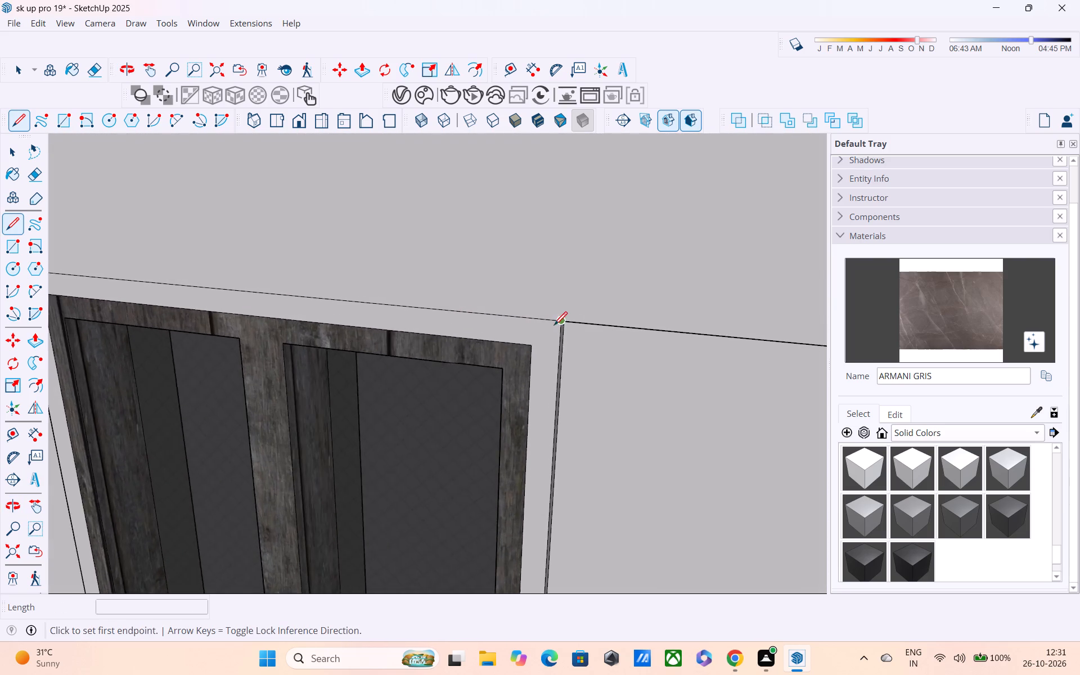
scroll(554, 326, up, 4)
click(563, 321)
scroll(571, 228, down, 3)
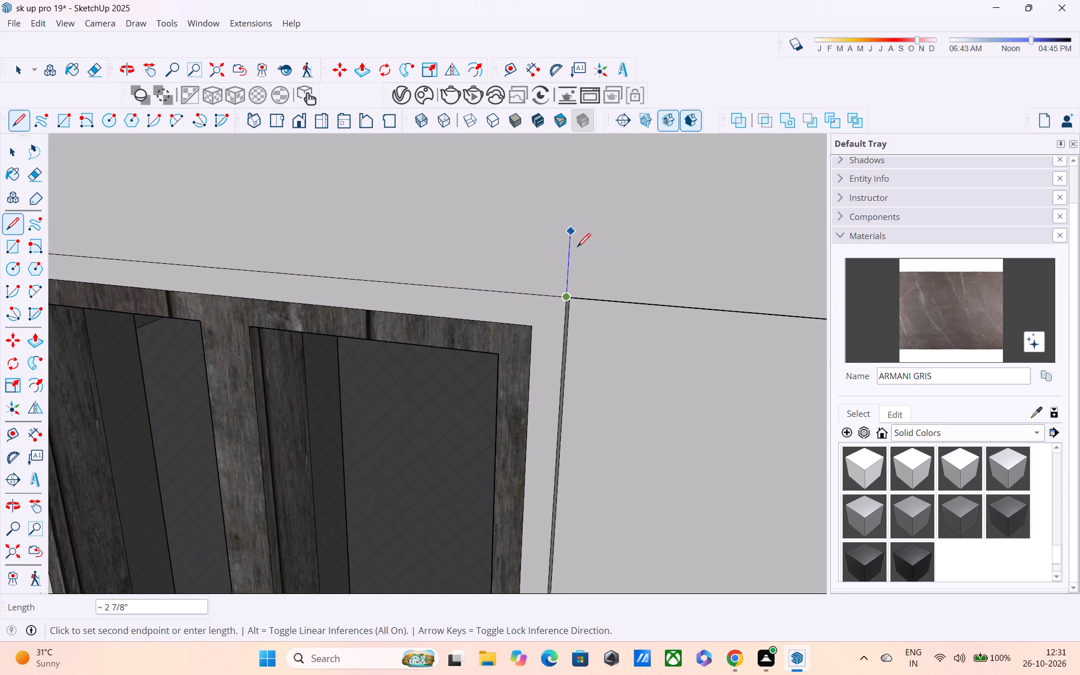
scroll(584, 264, up, 1)
shift+middle_drag(619, 245, 620, 301)
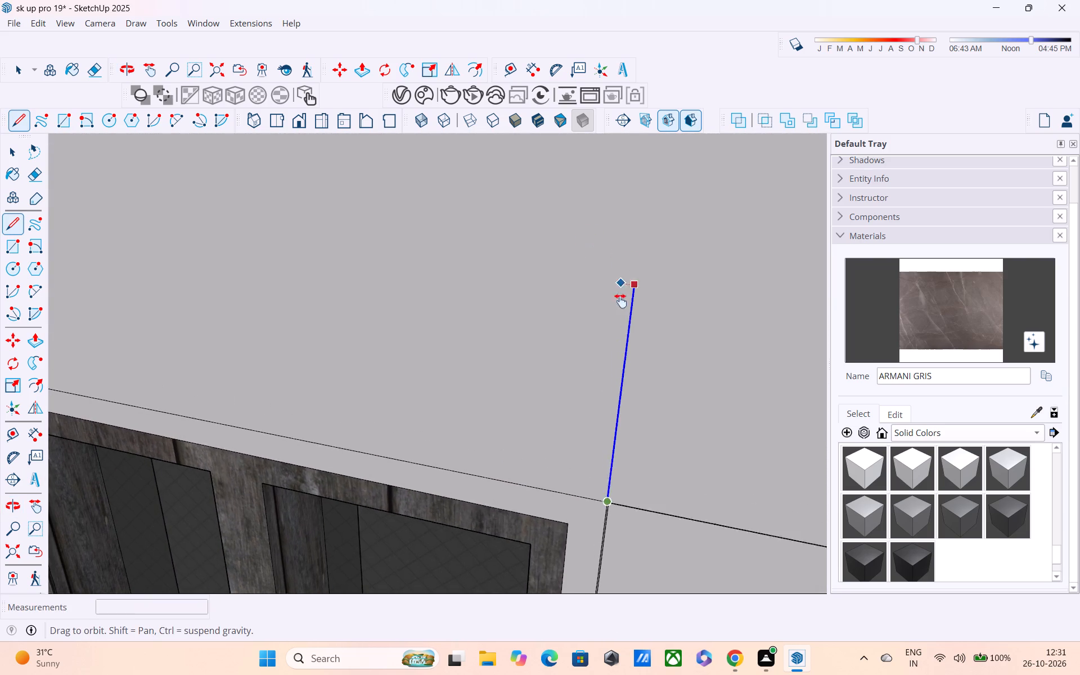
shift+middle_drag(620, 301, 600, 510)
scroll(598, 307, down, 5)
middle_click(633, 295)
scroll(608, 319, up, 1)
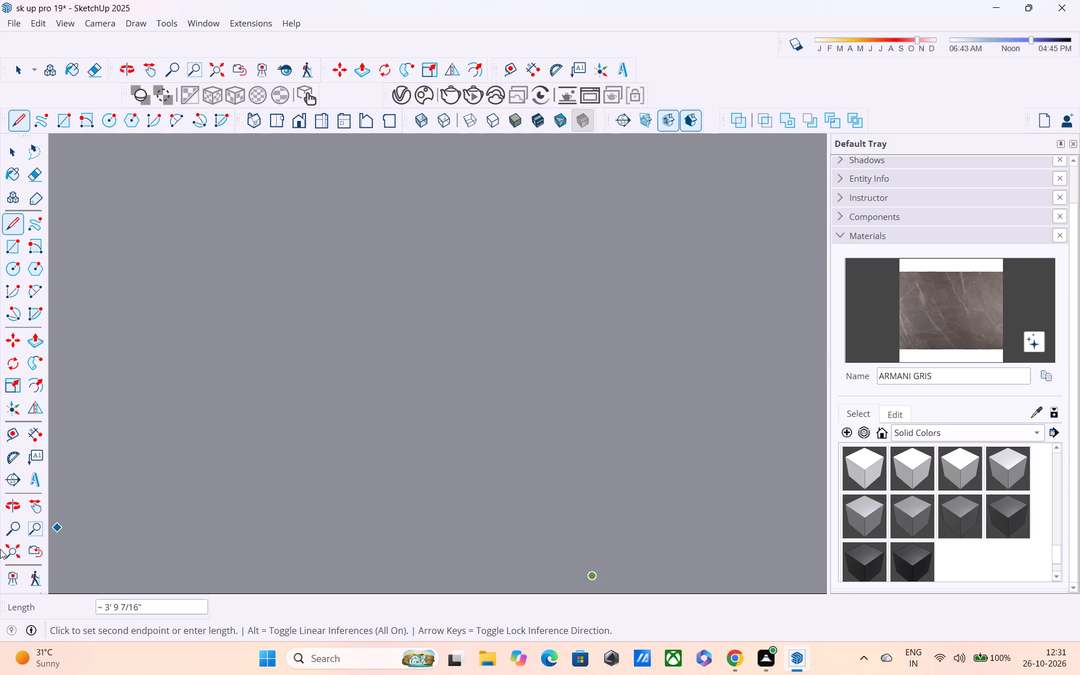
click(2, 549)
shift+middle_drag(577, 286, 141, 622)
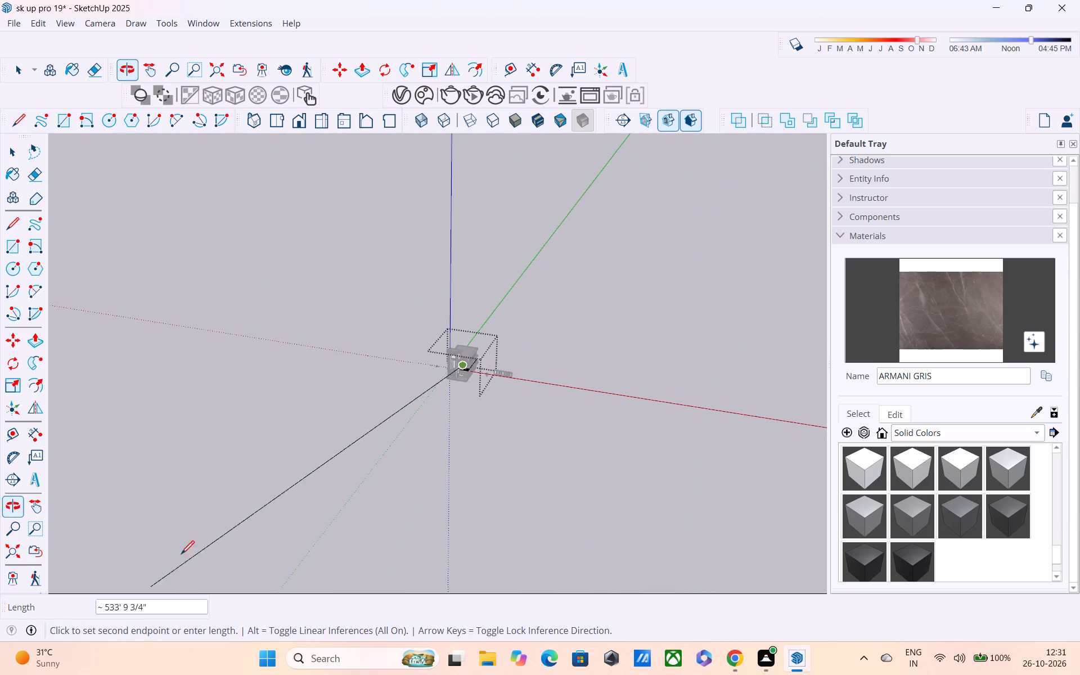
scroll(484, 389, up, 3)
scroll(451, 336, up, 15)
shift+middle_drag(418, 350, 432, 508)
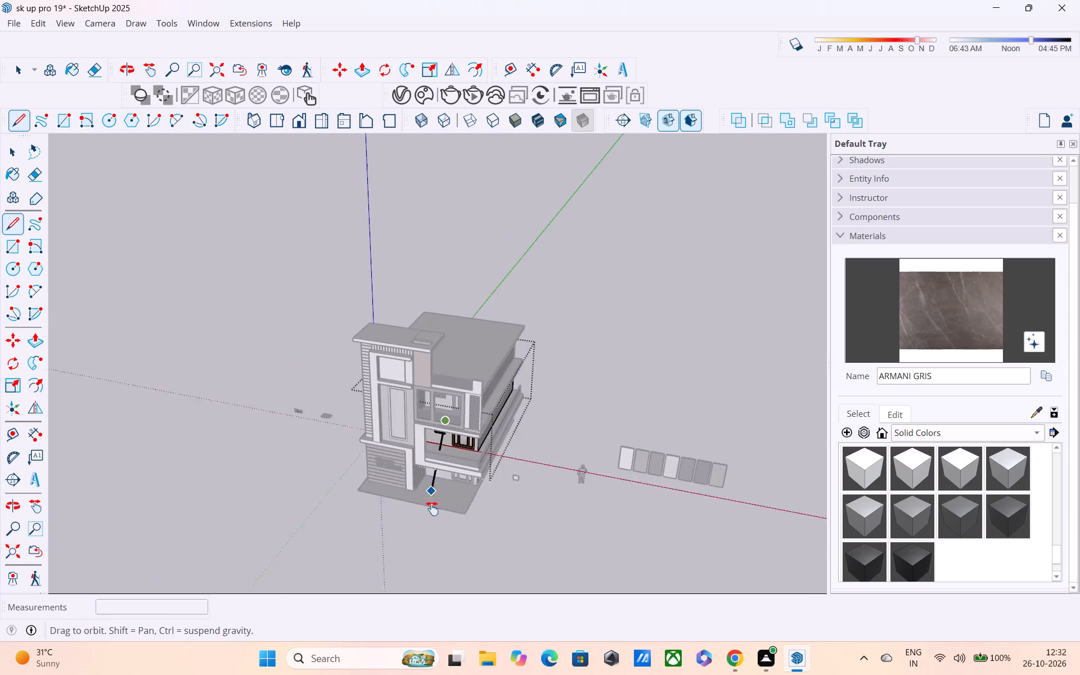
shift+middle_drag(432, 508, 432, 519)
scroll(425, 438, up, 16)
middle_drag(459, 424, 460, 389)
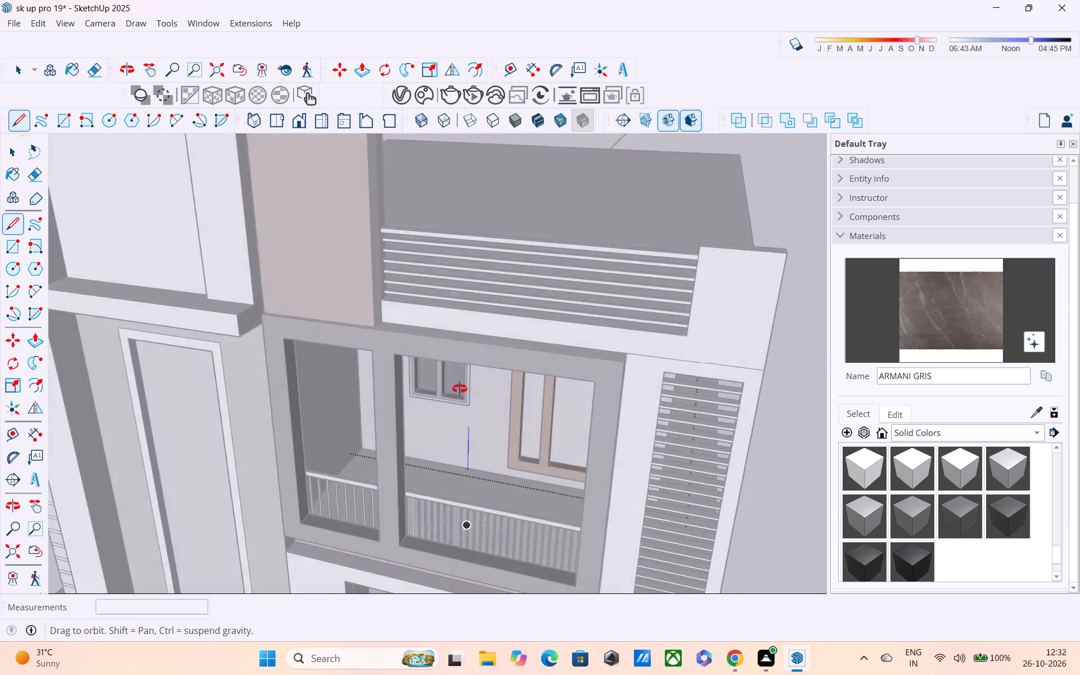
middle_drag(460, 389, 529, 127)
shift+middle_drag(462, 525, 484, 377)
scroll(492, 398, up, 4)
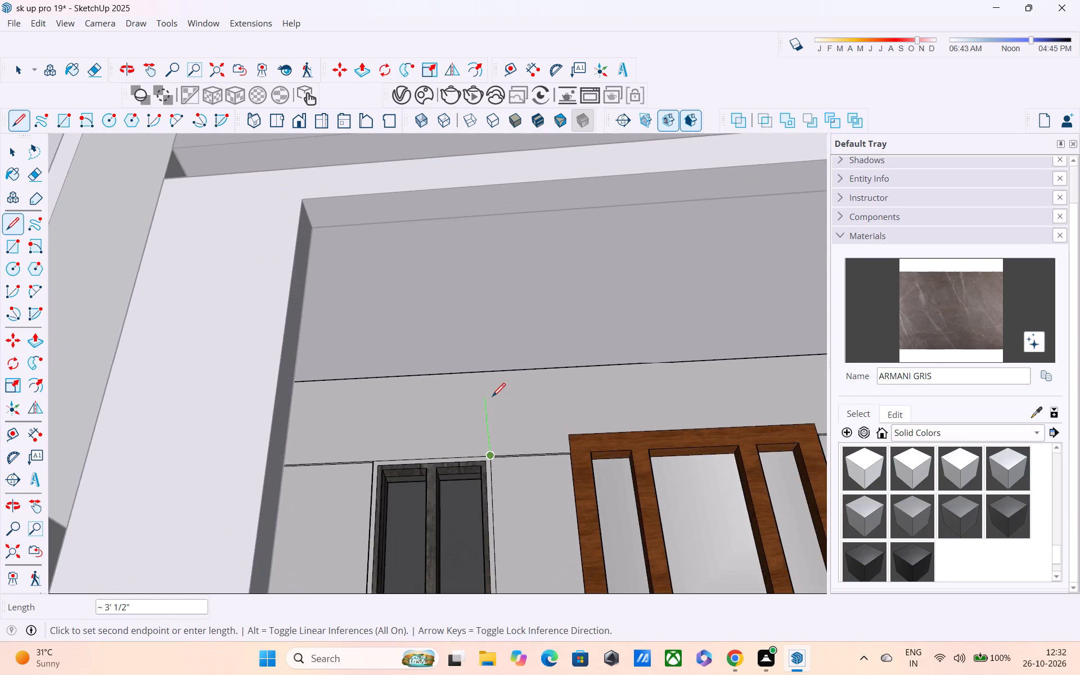
scroll(492, 397, up, 3)
click(492, 364)
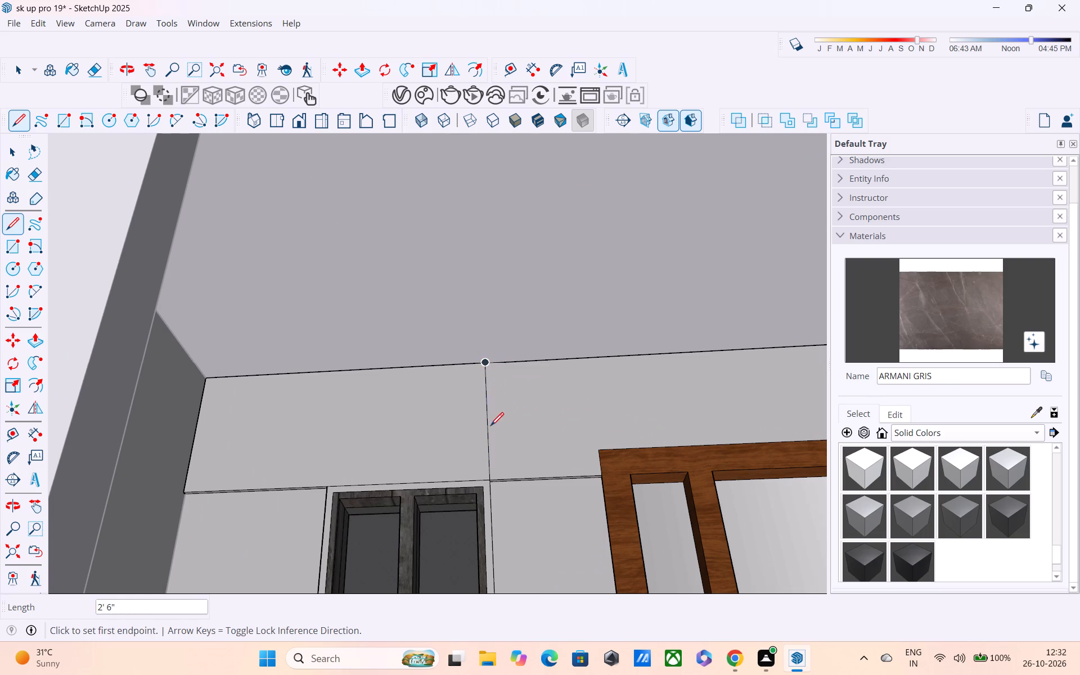
key(space)
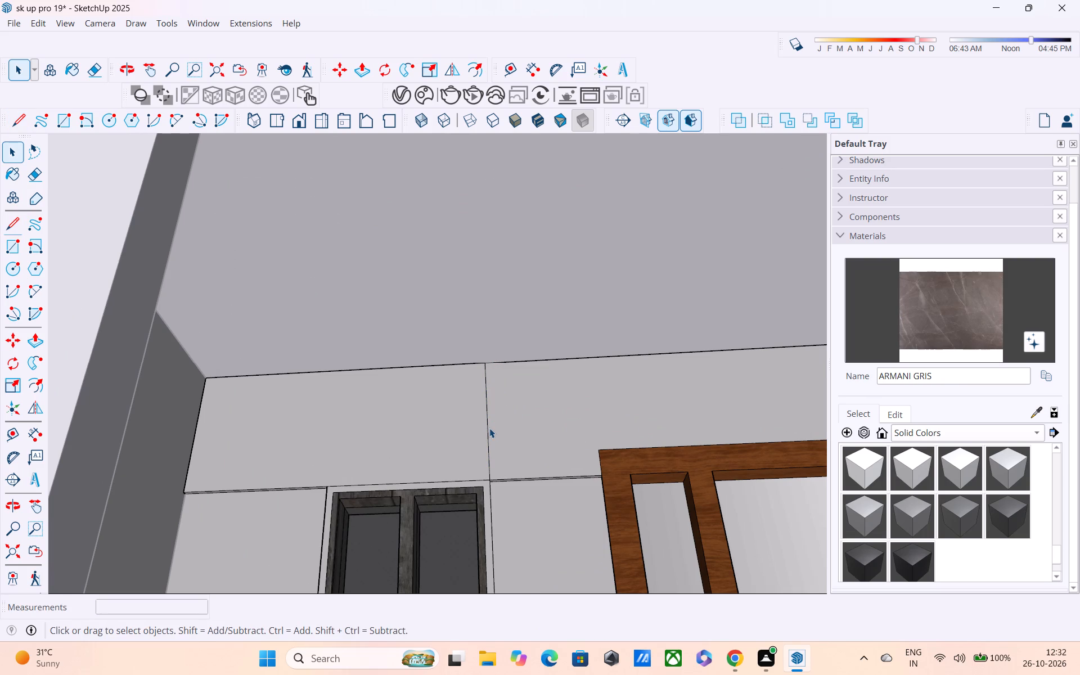
Copy the vertical line above the window frame's corner 2" towards the door.
click(489, 428)
key(m)
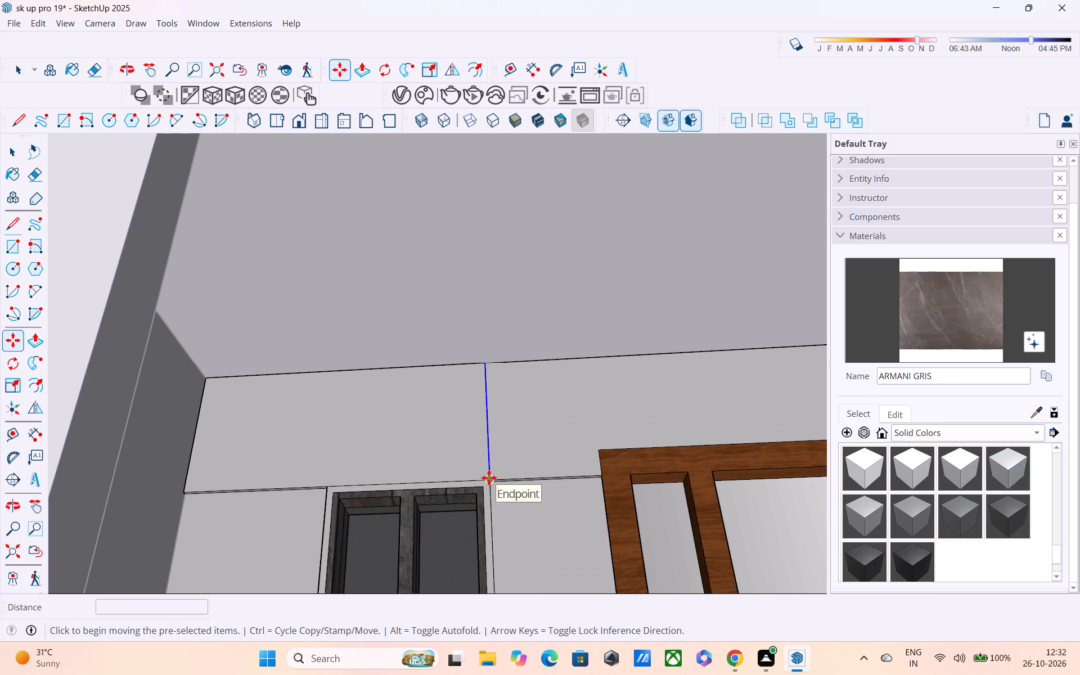
click(489, 478)
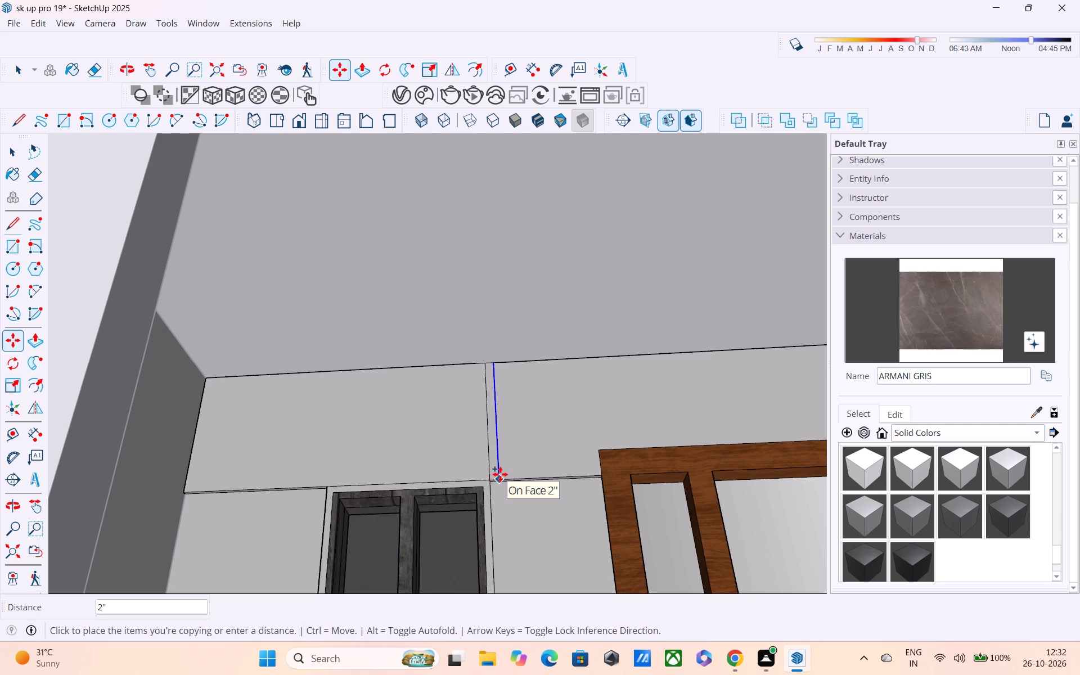
click(500, 474)
key(space)
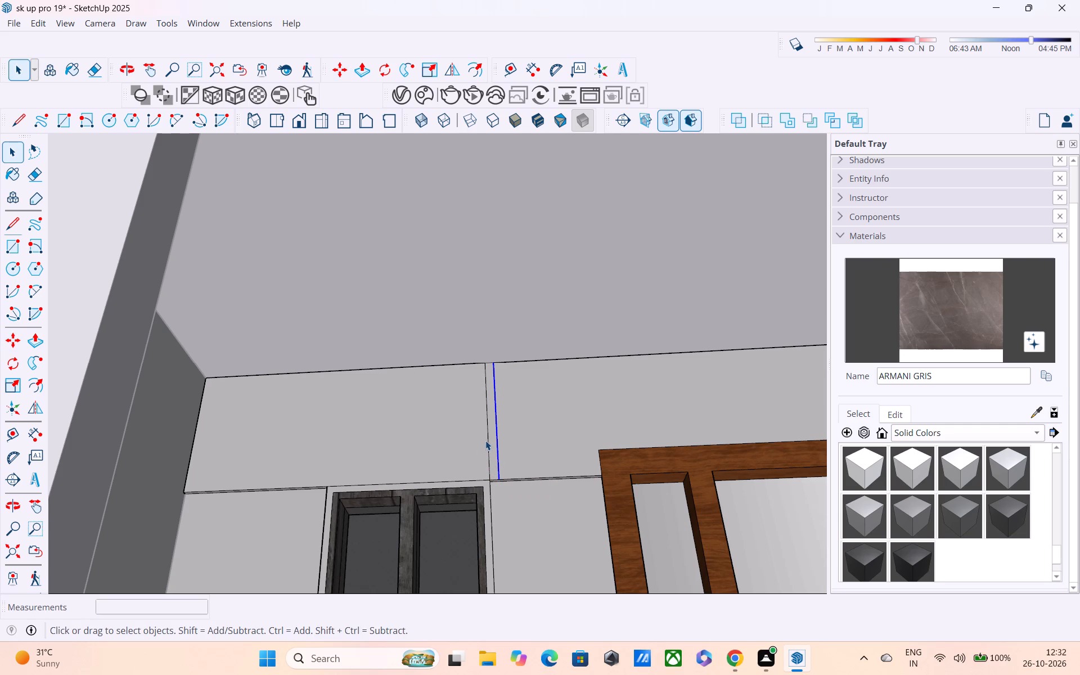
Paint the upper band area above the first-floor window with ARMANI GRIS.
click(486, 439)
scroll(499, 445, down, 6)
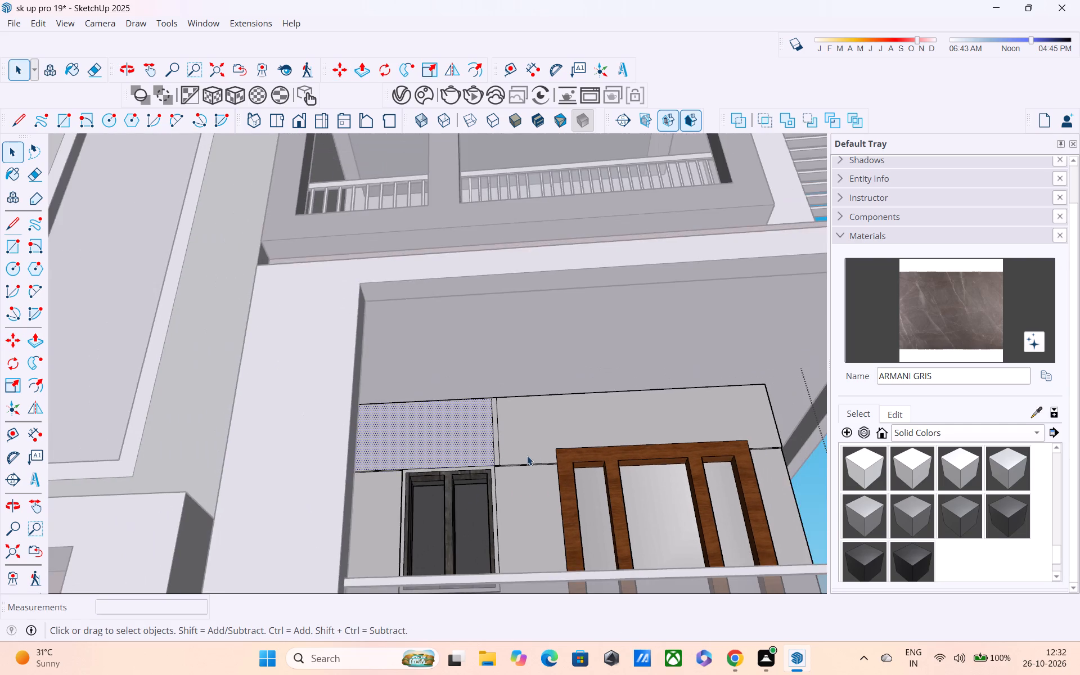
scroll(538, 456, down, 3)
middle_drag(610, 443, 549, 487)
scroll(543, 477, up, 1)
scroll(541, 467, down, 3)
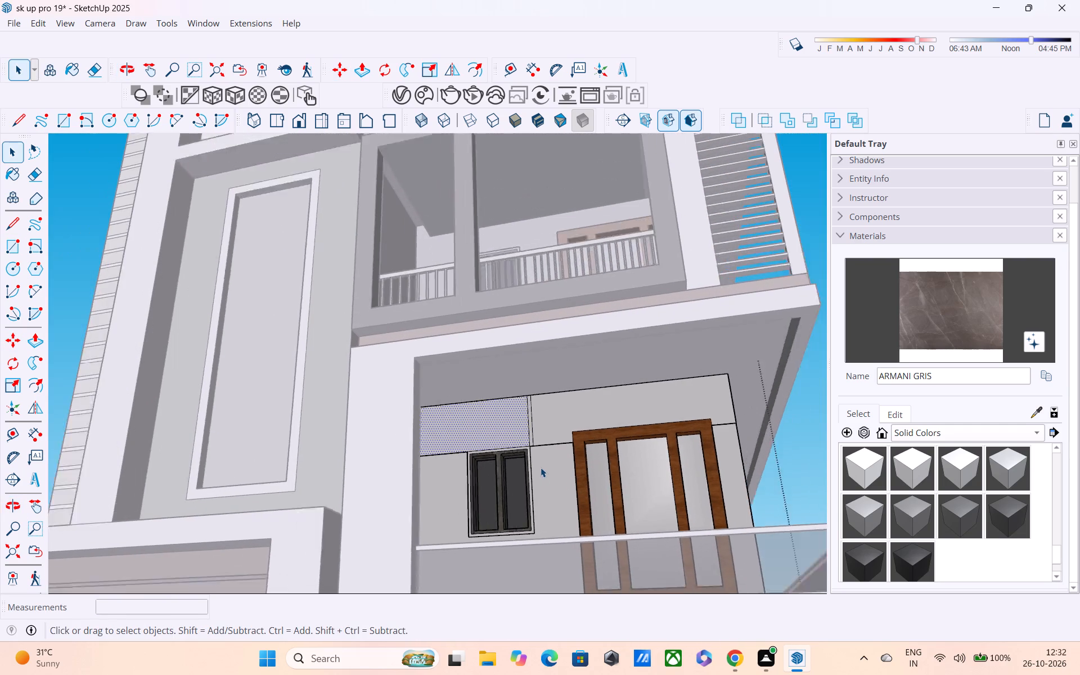
scroll(541, 467, down, 1)
scroll(582, 444, up, 3)
middle_drag(577, 460, 563, 510)
scroll(563, 497, down, 1)
scroll(575, 423, up, 5)
click(964, 300)
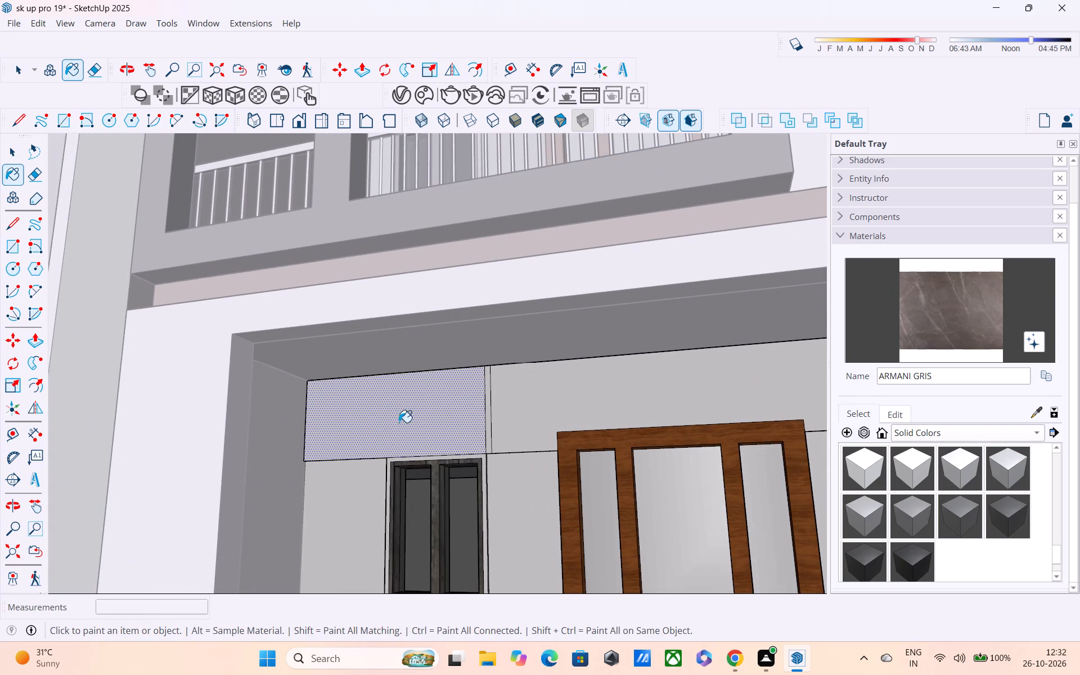
click(399, 422)
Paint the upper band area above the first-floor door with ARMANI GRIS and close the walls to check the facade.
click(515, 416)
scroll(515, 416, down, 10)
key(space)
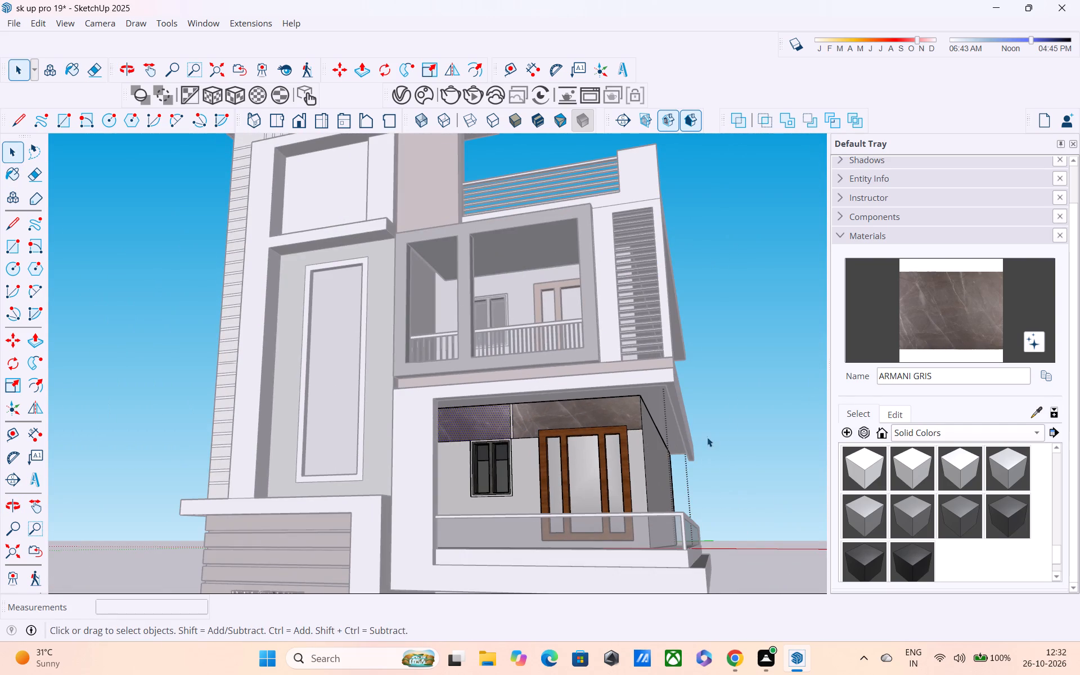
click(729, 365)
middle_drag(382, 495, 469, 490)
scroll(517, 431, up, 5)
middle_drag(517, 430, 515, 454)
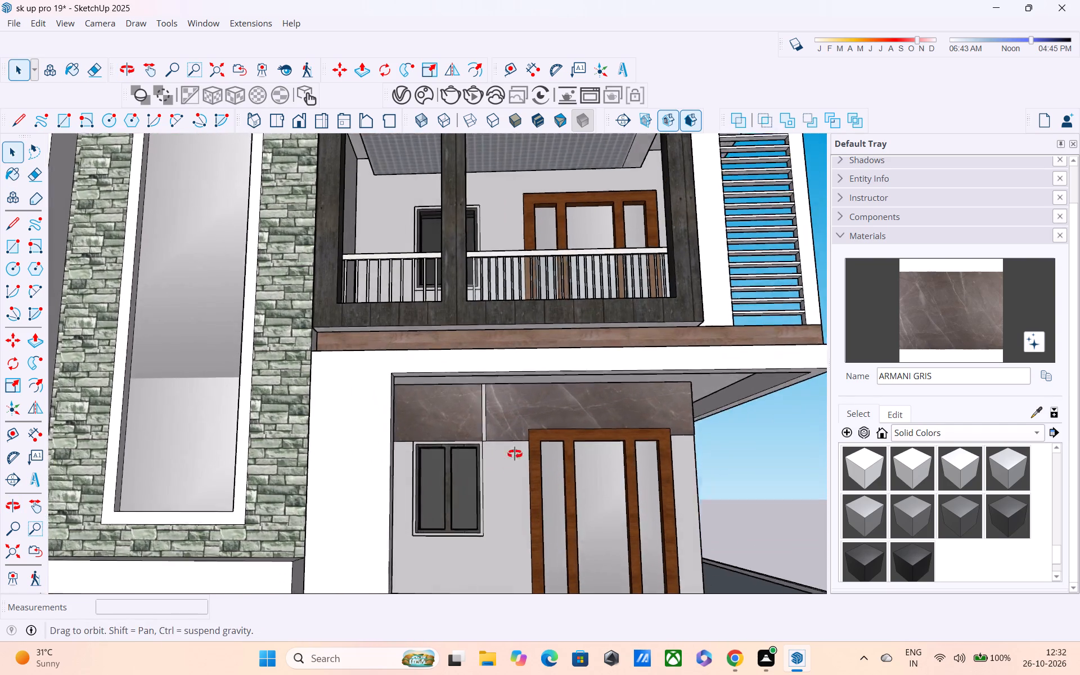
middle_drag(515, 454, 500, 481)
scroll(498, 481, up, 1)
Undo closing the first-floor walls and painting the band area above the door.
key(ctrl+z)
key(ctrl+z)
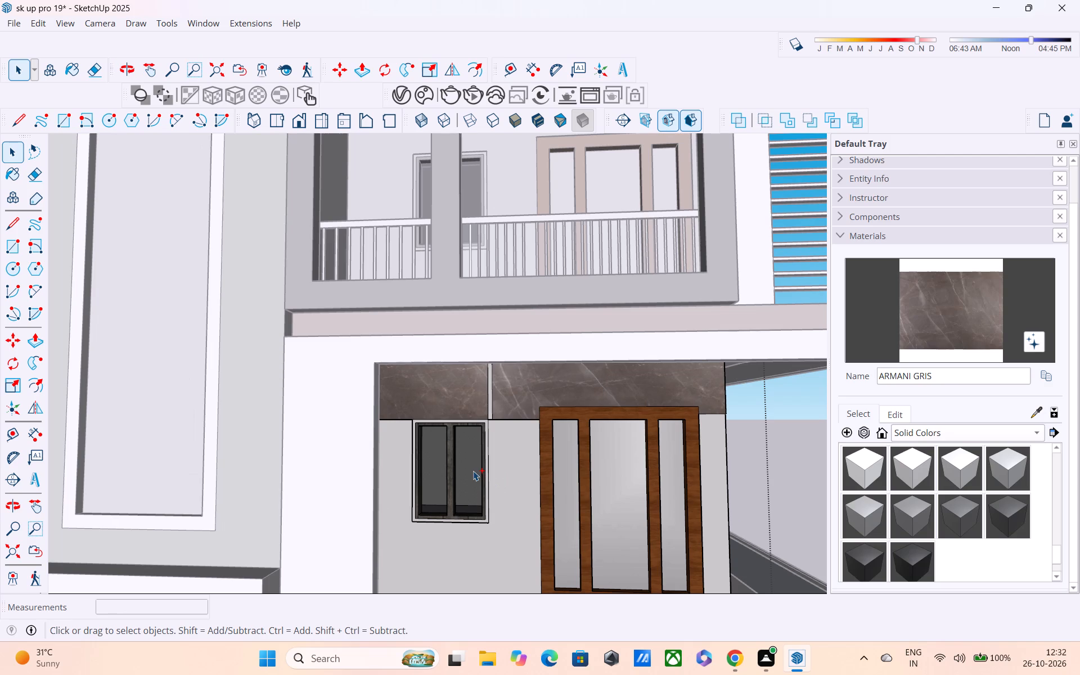
Draw a vertical line on the door frame's window-side edge, from the band's lower edge up to the frame's top corner.
scroll(515, 394, up, 8)
middle_drag(537, 412, 534, 443)
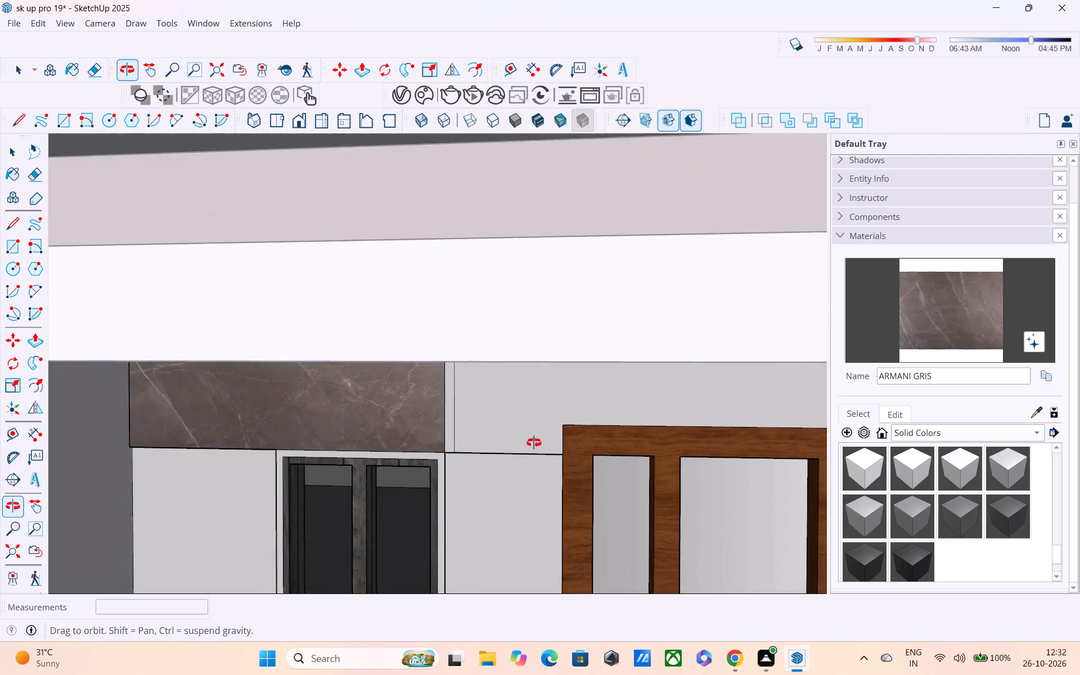
middle_drag(534, 443, 495, 461)
scroll(561, 397, up, 5)
middle_drag(559, 430, 550, 349)
scroll(550, 348, up, 1)
scroll(548, 361, down, 4)
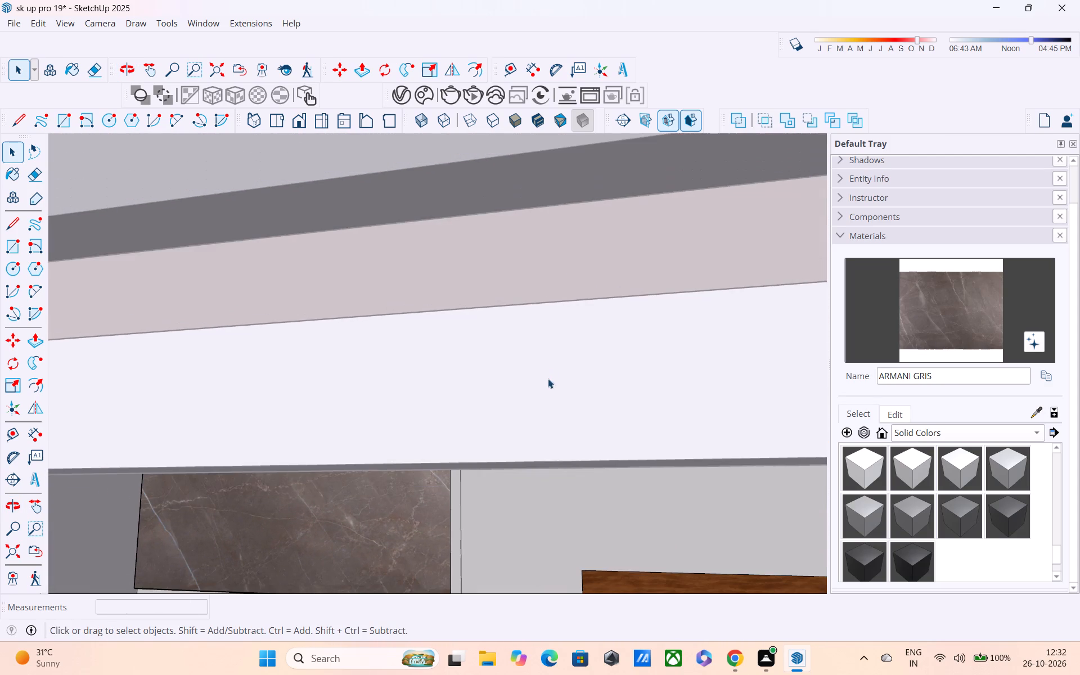
scroll(546, 393, down, 3)
shift+middle_drag(553, 419, 477, 377)
scroll(548, 539, up, 5)
middle_drag(517, 521, 523, 521)
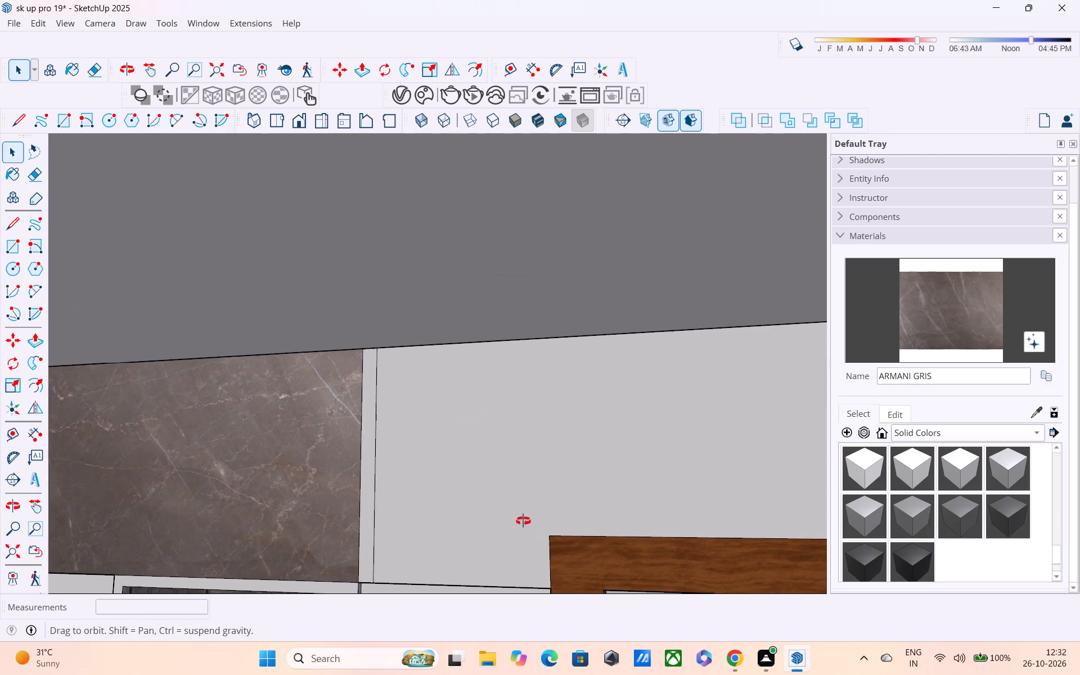
middle_drag(523, 521, 595, 371)
middle_drag(562, 454, 793, 513)
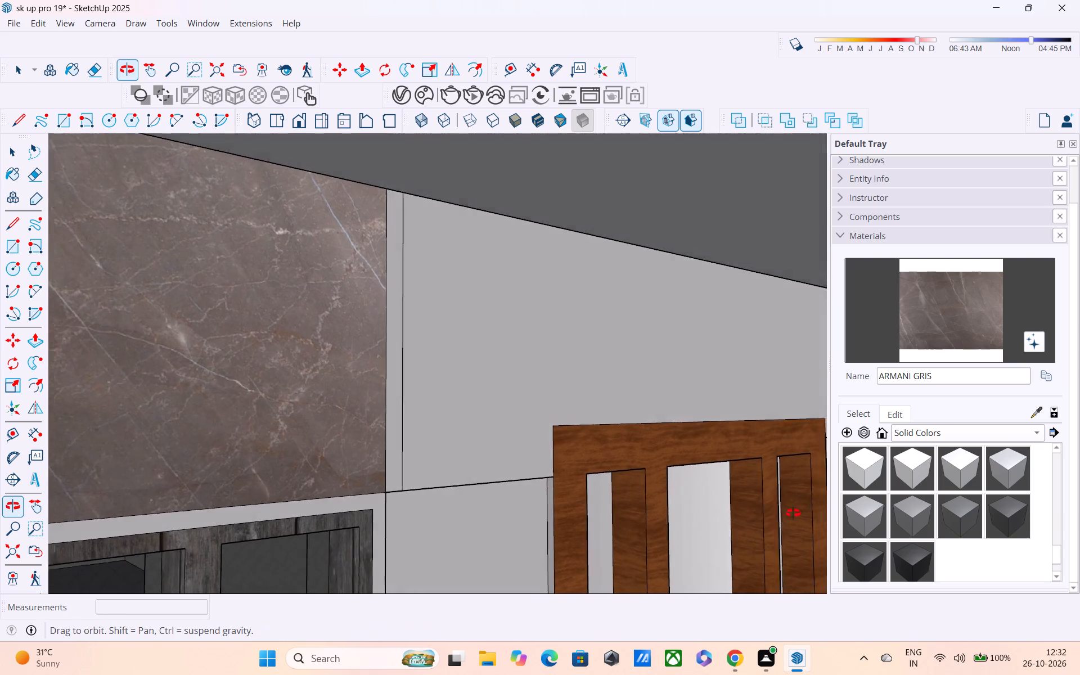
middle_drag(793, 513, 800, 501)
key(l)
scroll(606, 500, up, 4)
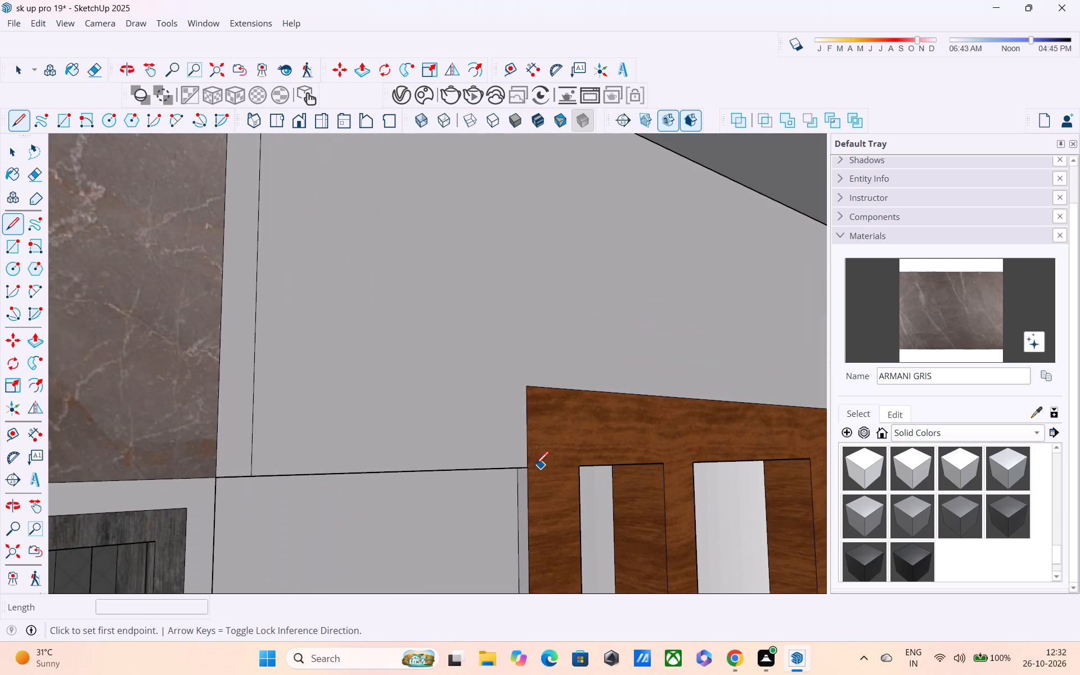
click(526, 467)
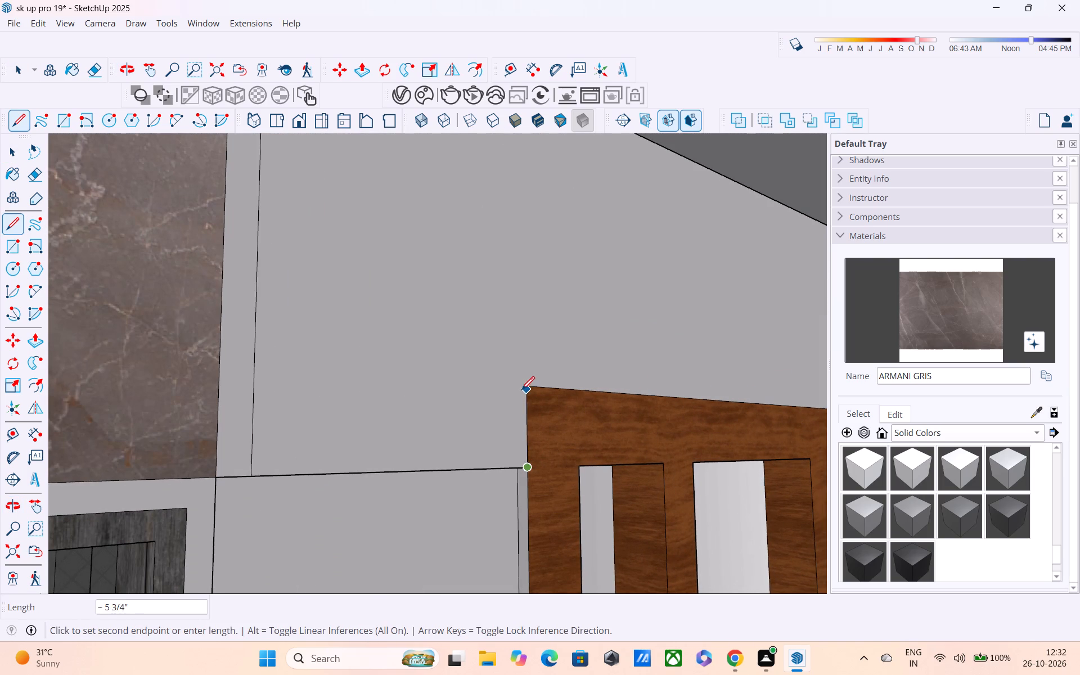
click(528, 386)
Draw a matching vertical line on the door frame's opposite edge, from its top corner down to the band's lower edge.
middle_drag(586, 387, 169, 461)
scroll(871, 395, down, 3)
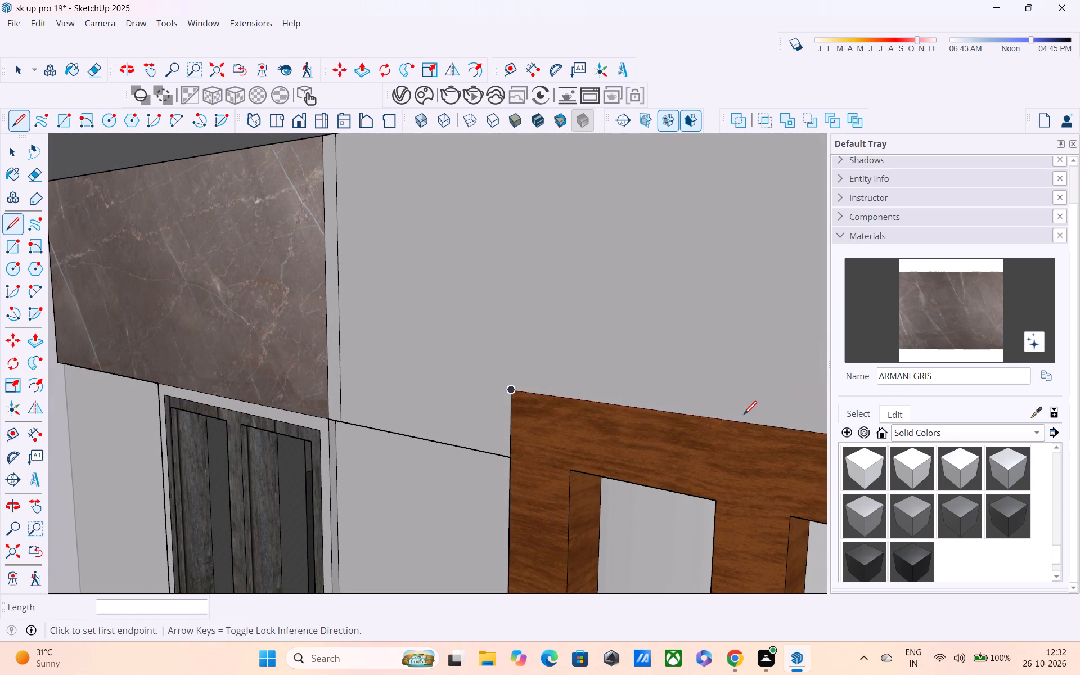
scroll(744, 416, down, 1)
shift+middle_drag(741, 416, 230, 388)
scroll(240, 397, down, 4)
scroll(249, 404, up, 1)
shift+middle_drag(468, 422, 385, 406)
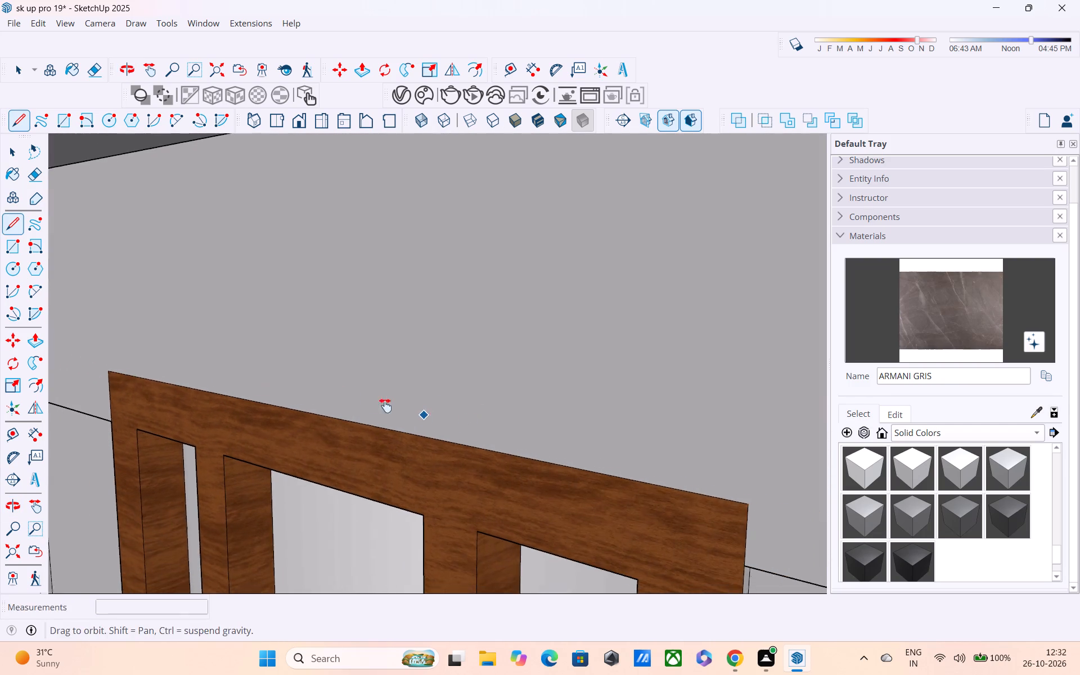
shift+middle_drag(385, 406, 257, 365)
click(514, 434)
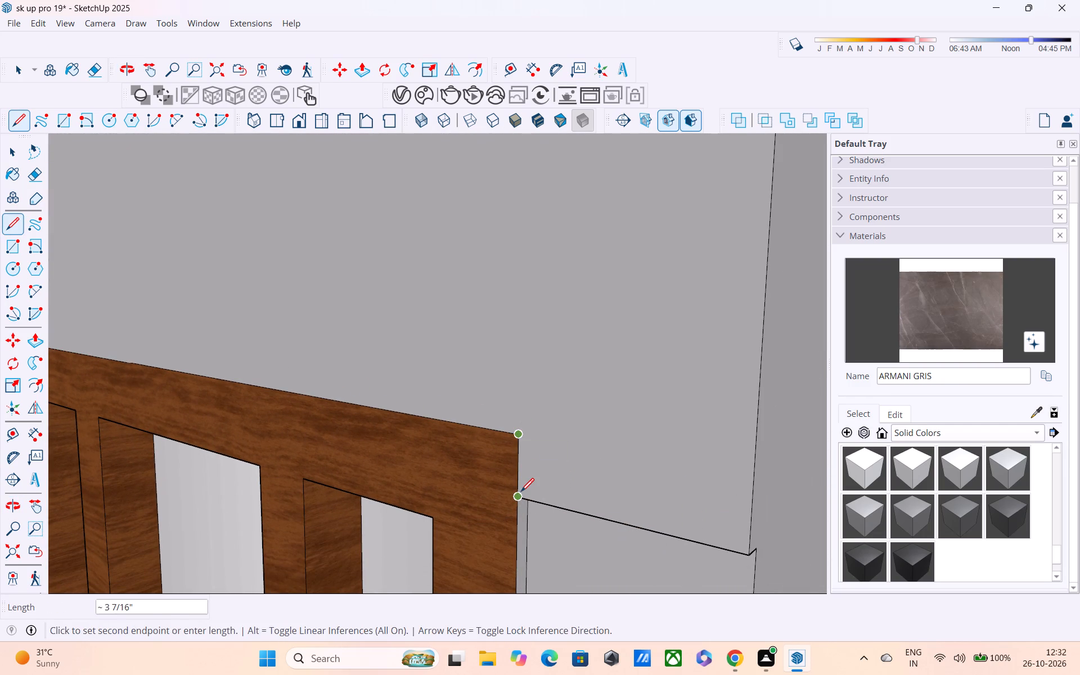
click(517, 497)
Draw a vertical line about 1' 11" long on the upper band, from the door frame's top edge up to the ceiling.
shift+middle_drag(481, 469, 863, 524)
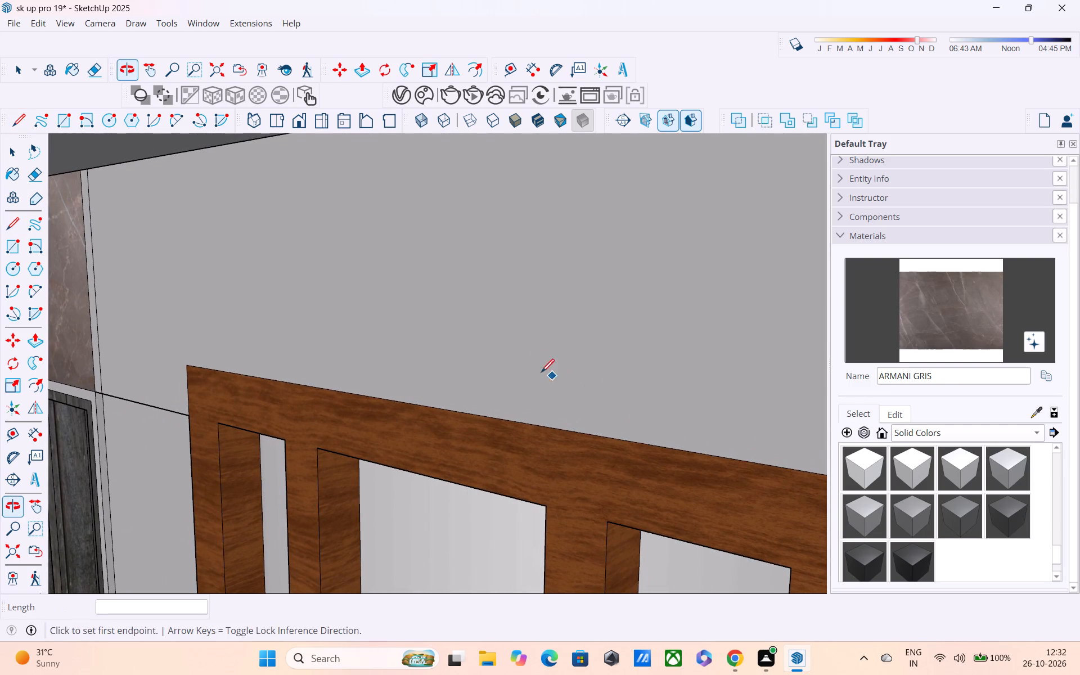
click(524, 428)
middle_drag(530, 342, 635, 344)
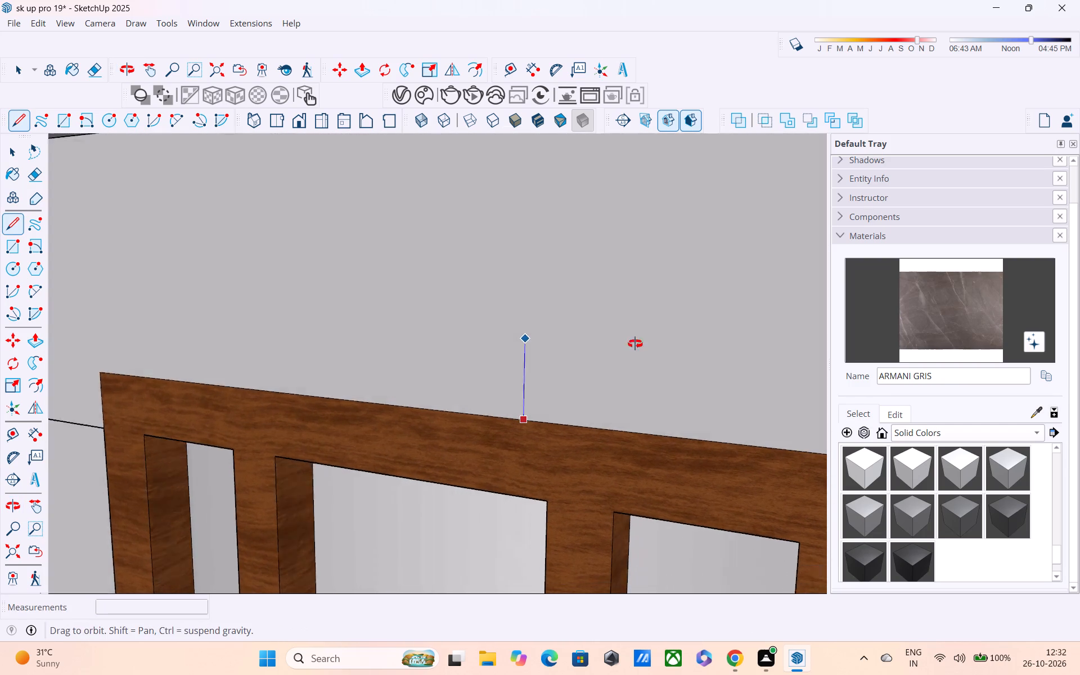
middle_drag(635, 344, 667, 334)
scroll(567, 312, down, 2)
middle_drag(558, 312, 605, 461)
scroll(571, 415, up, 1)
middle_drag(545, 381, 547, 366)
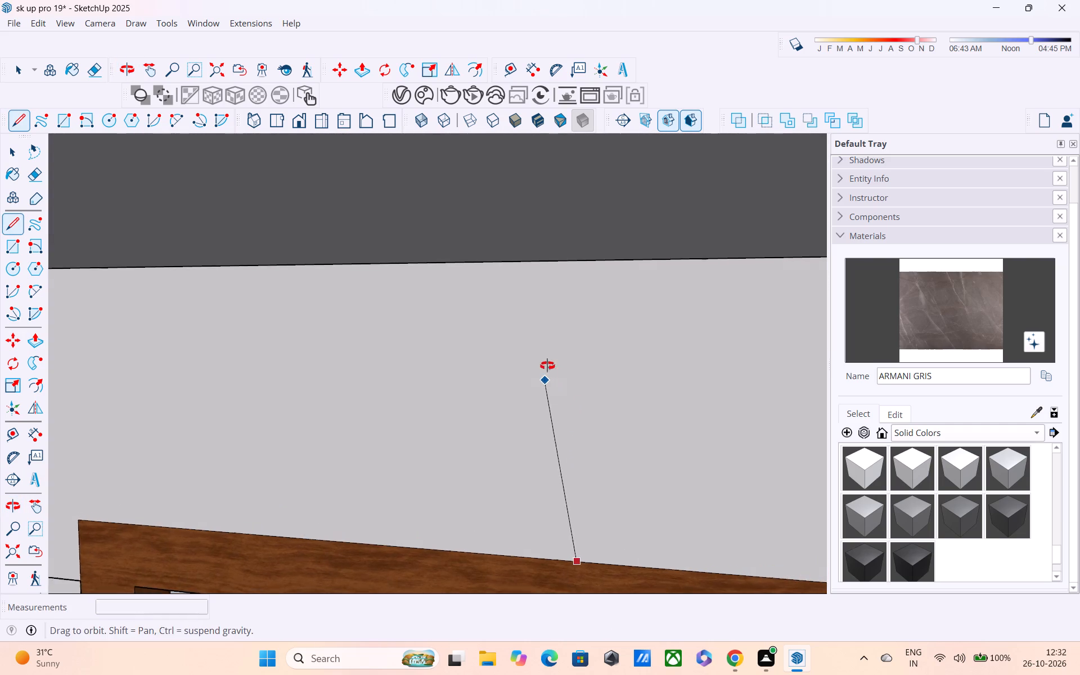
middle_drag(547, 366, 587, 307)
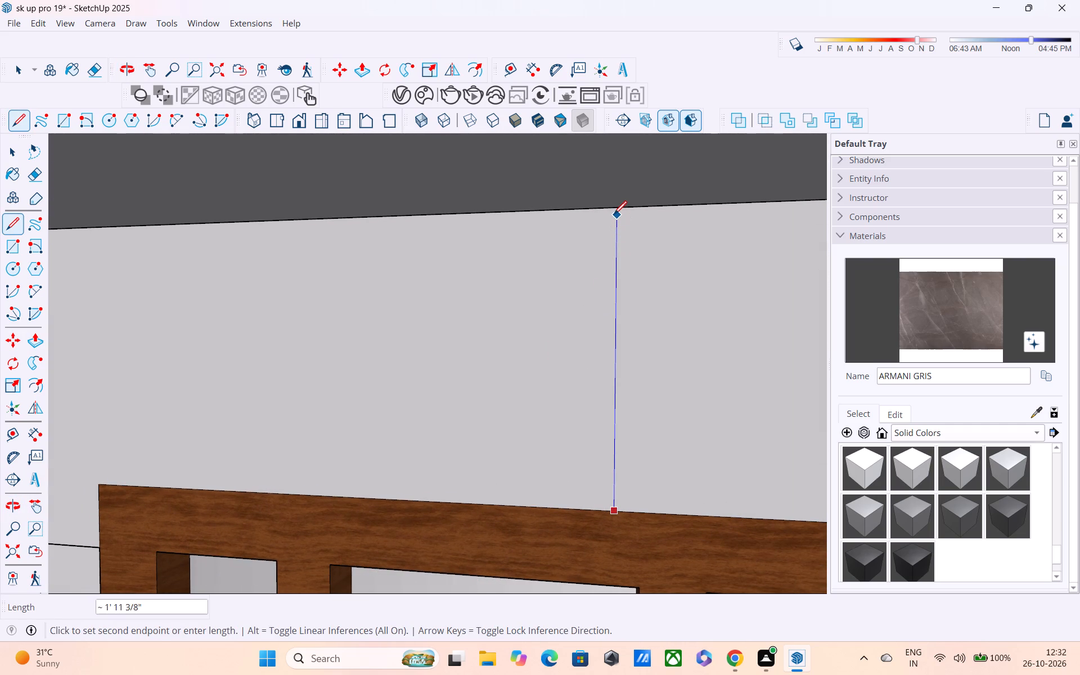
click(614, 211)
key(space)
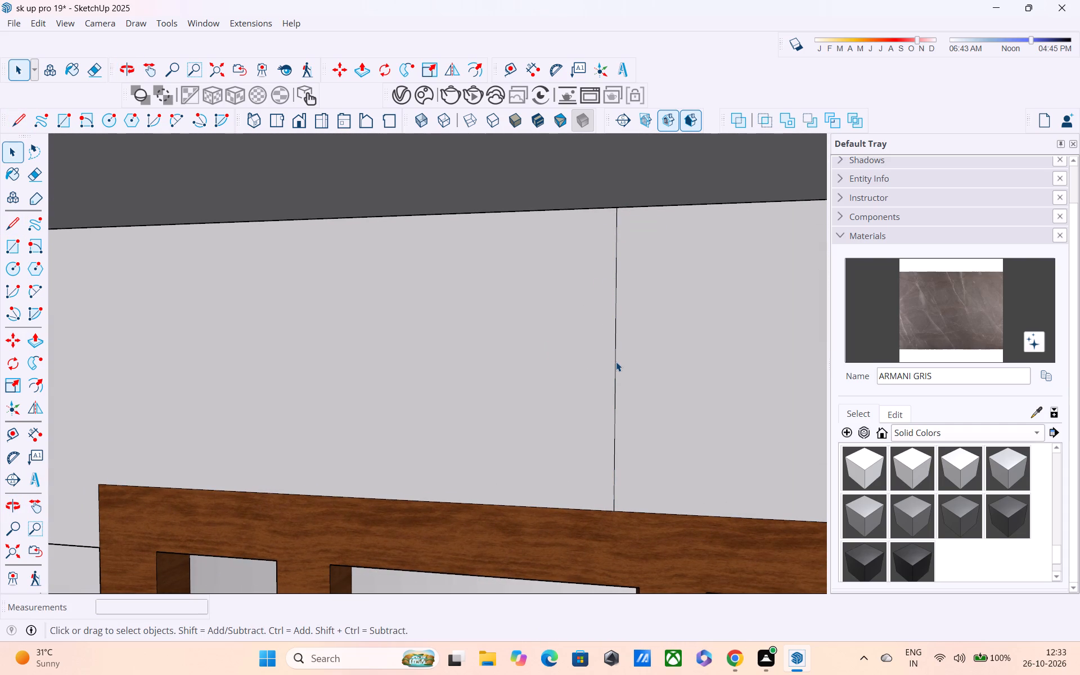
Copy the vertical line above the door 2" along the frame's top edge, away from the window.
click(616, 362)
key(m)
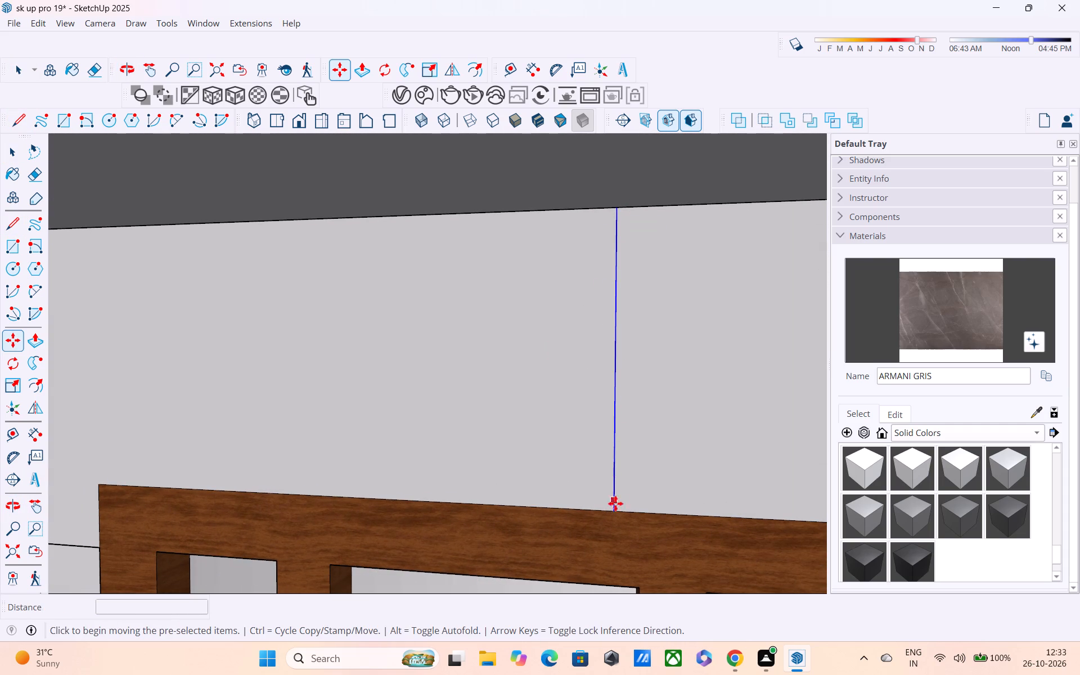
click(614, 511)
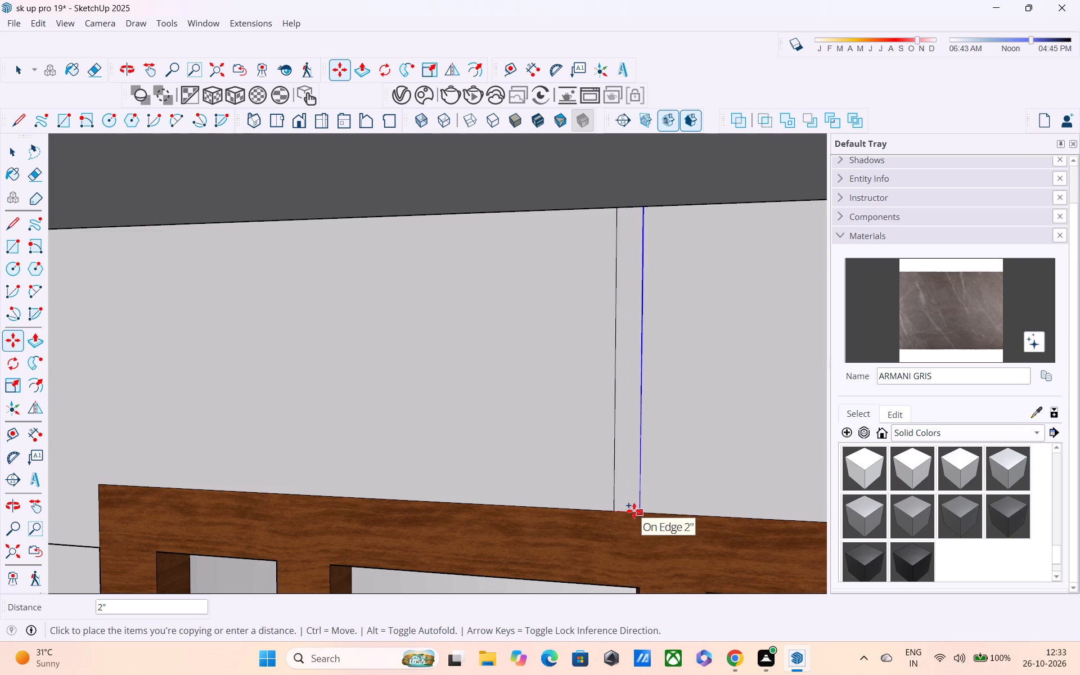
click(634, 511)
Paint the band areas on both sides of the 2" strip above the door with ARMANI GRIS and close the first-floor walls.
click(931, 310)
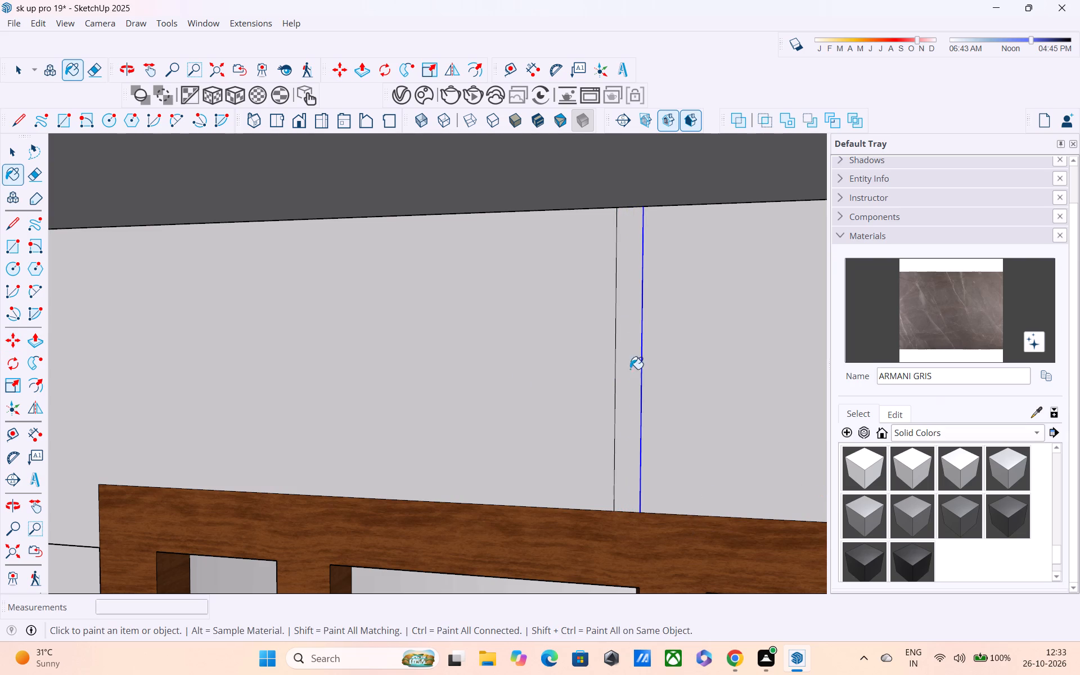
click(364, 404)
click(682, 395)
scroll(629, 404, down, 11)
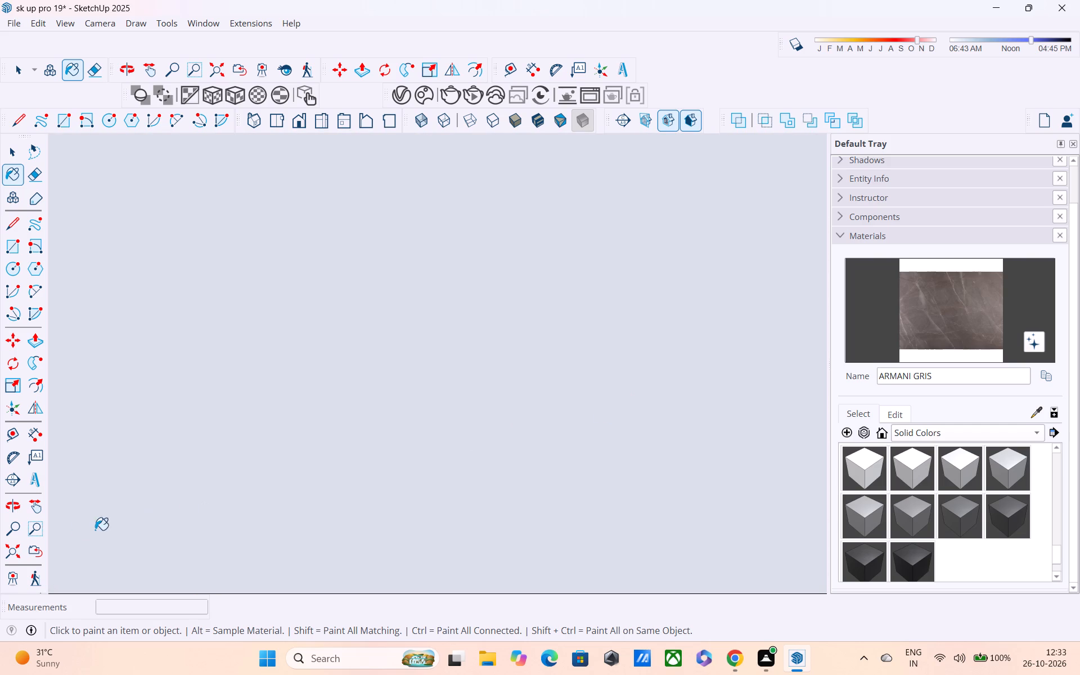
click(12, 559)
scroll(340, 515, down, 3)
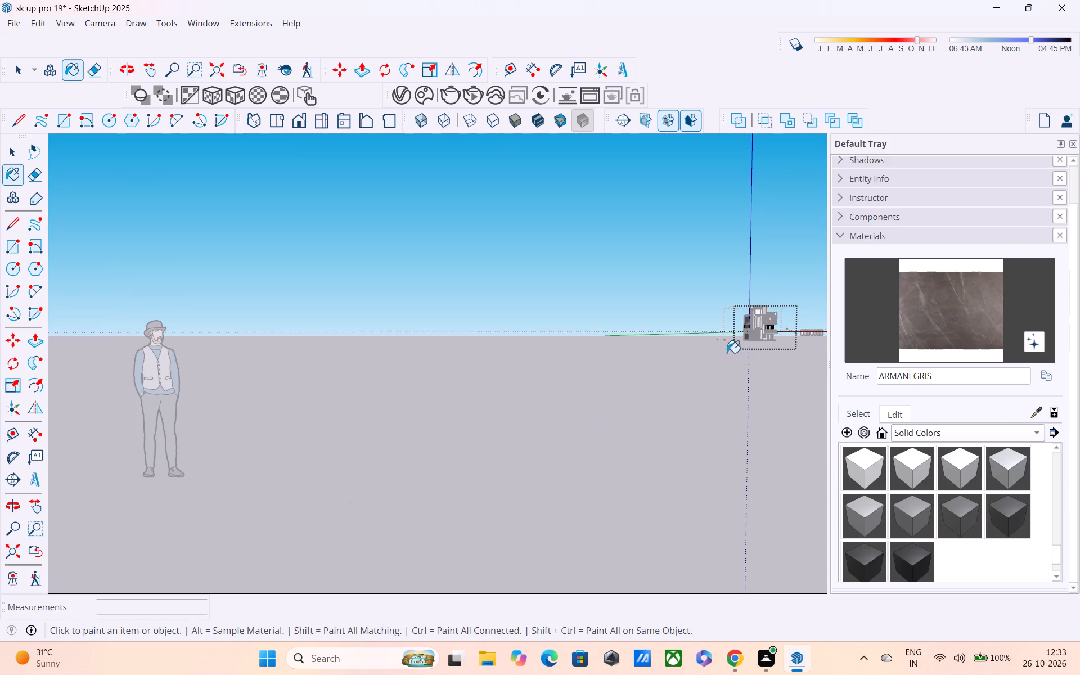
shift+middle_drag(751, 344, 447, 403)
scroll(466, 391, up, 11)
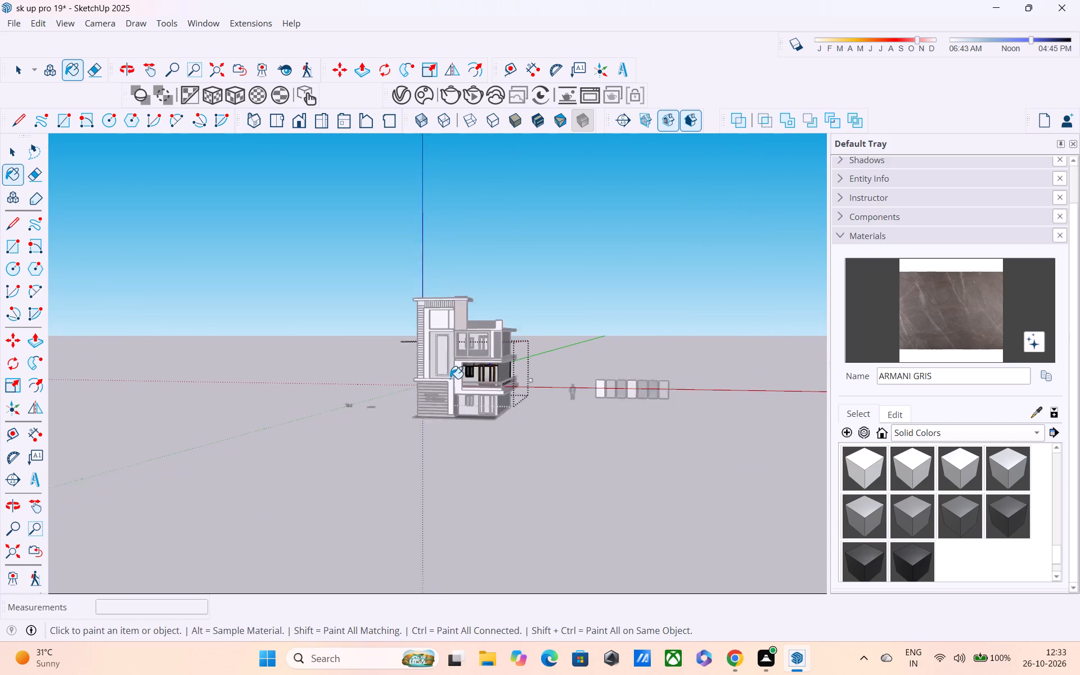
scroll(450, 379, up, 6)
middle_drag(457, 377, 472, 319)
scroll(472, 319, up, 1)
key(space)
click(592, 330)
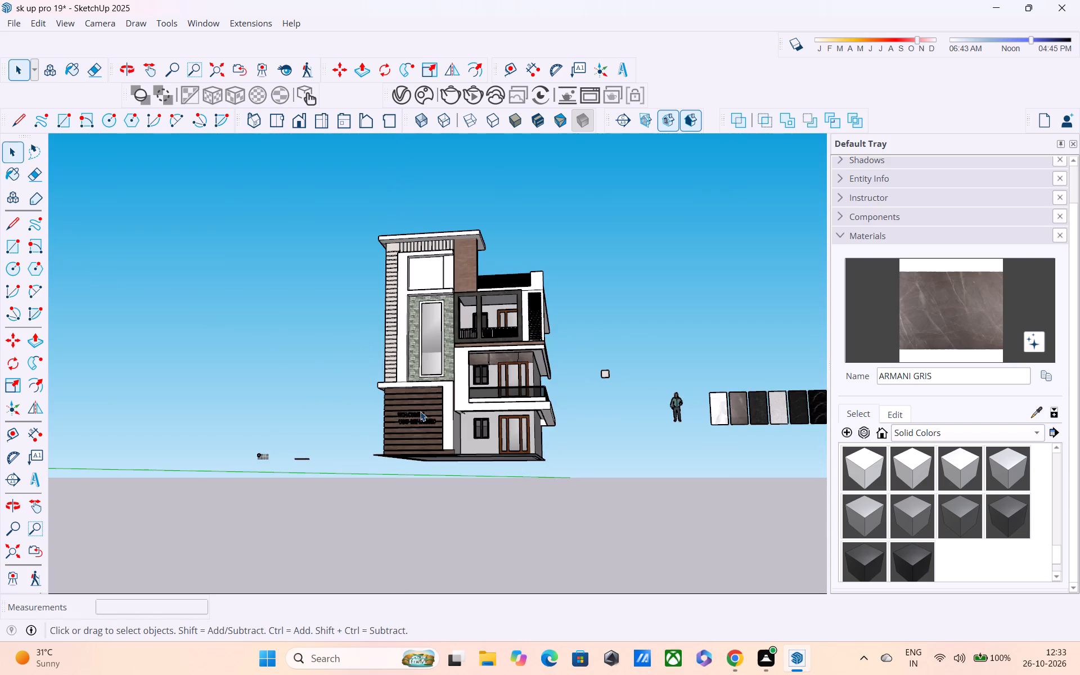
Examine the house facade from the front and side, including the slab edge below the top-floor louvred screen.
scroll(456, 381, up, 8)
scroll(552, 354, up, 3)
middle_drag(493, 362, 475, 388)
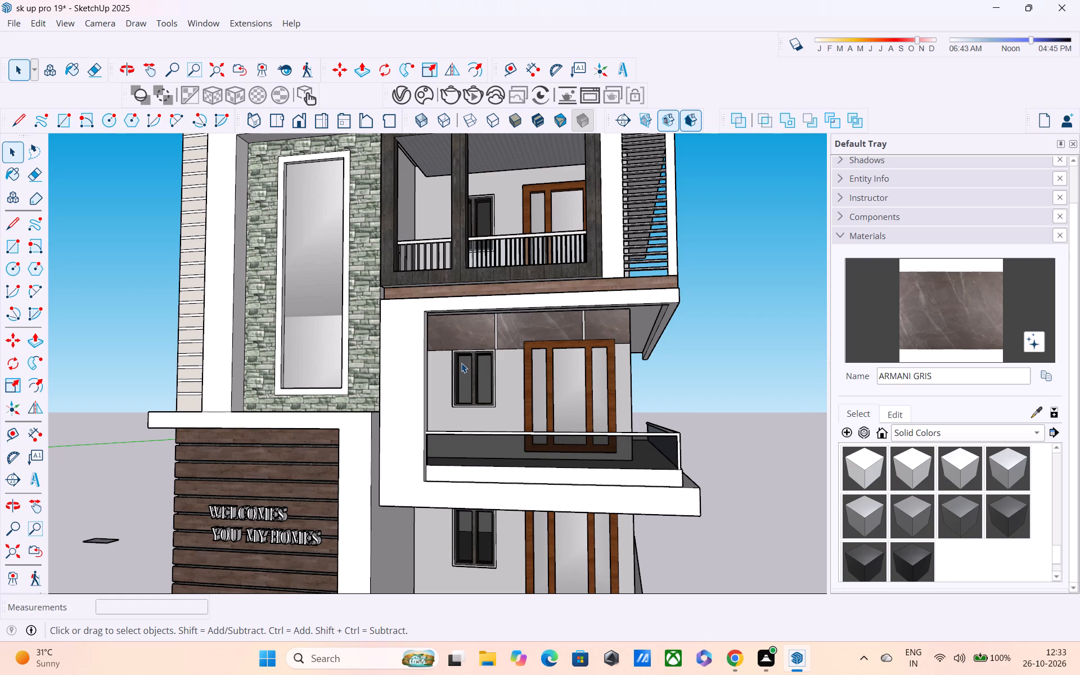
scroll(607, 174, down, 4)
middle_drag(562, 217, 563, 244)
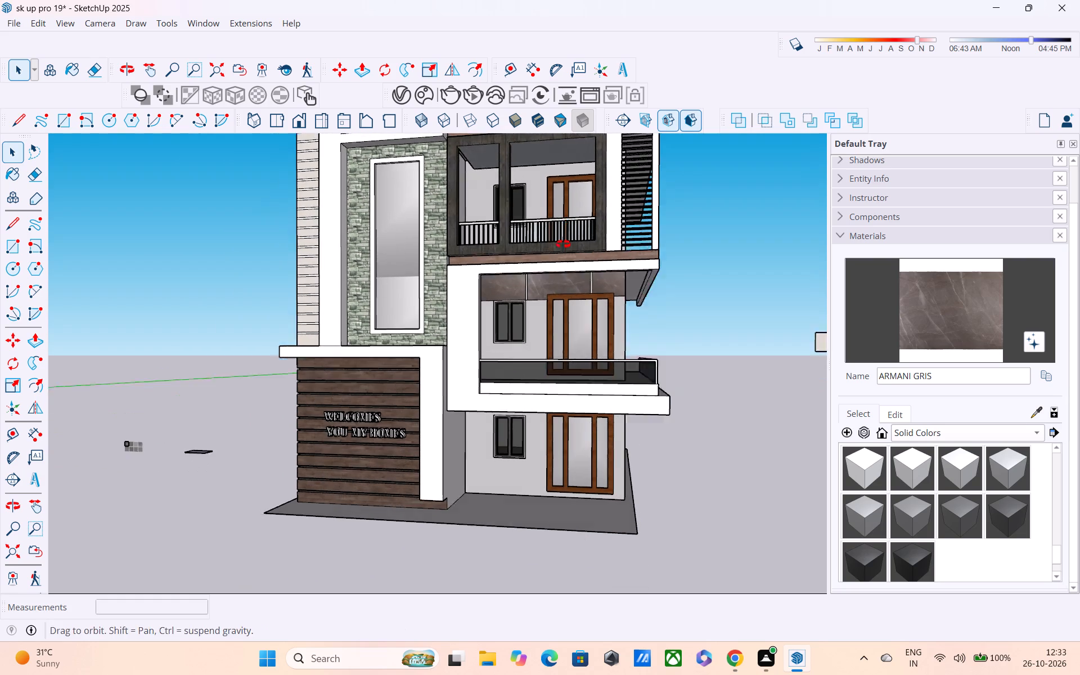
middle_drag(563, 244, 567, 274)
shift+middle_drag(585, 230, 615, 399)
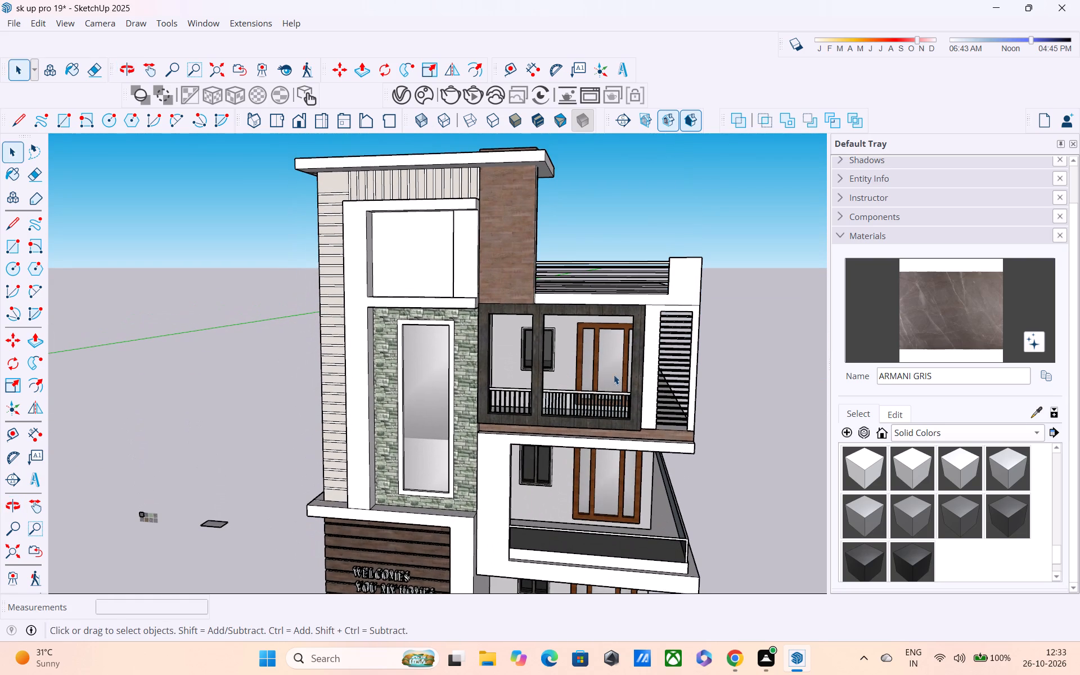
middle_drag(606, 359, 538, 327)
scroll(537, 323, down, 3)
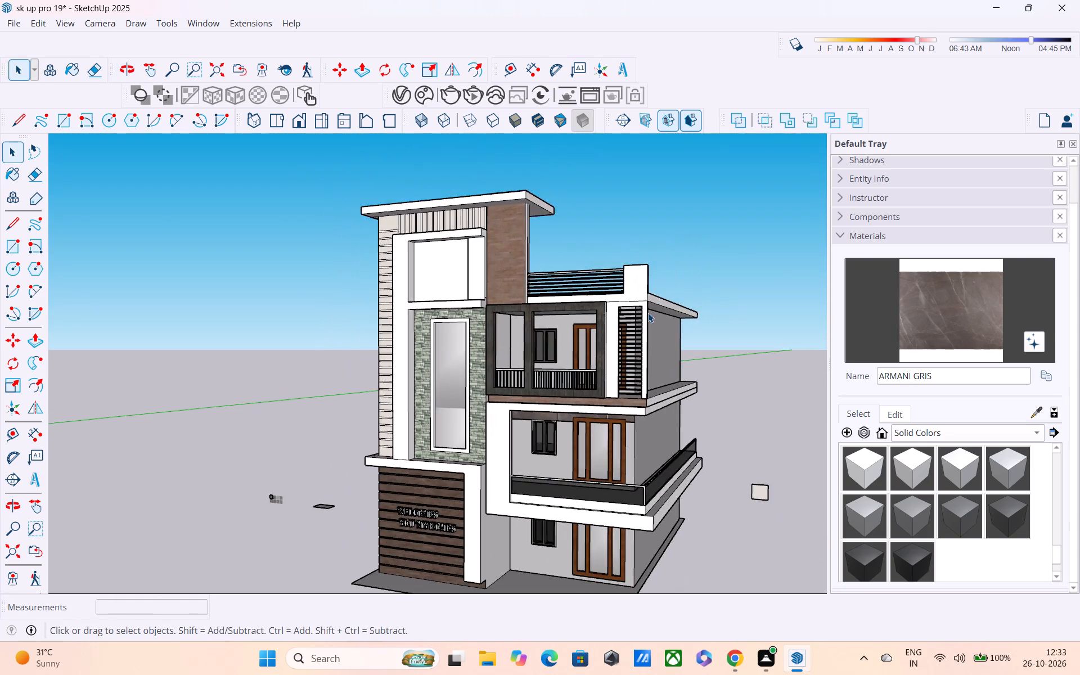
middle_drag(649, 317, 550, 296)
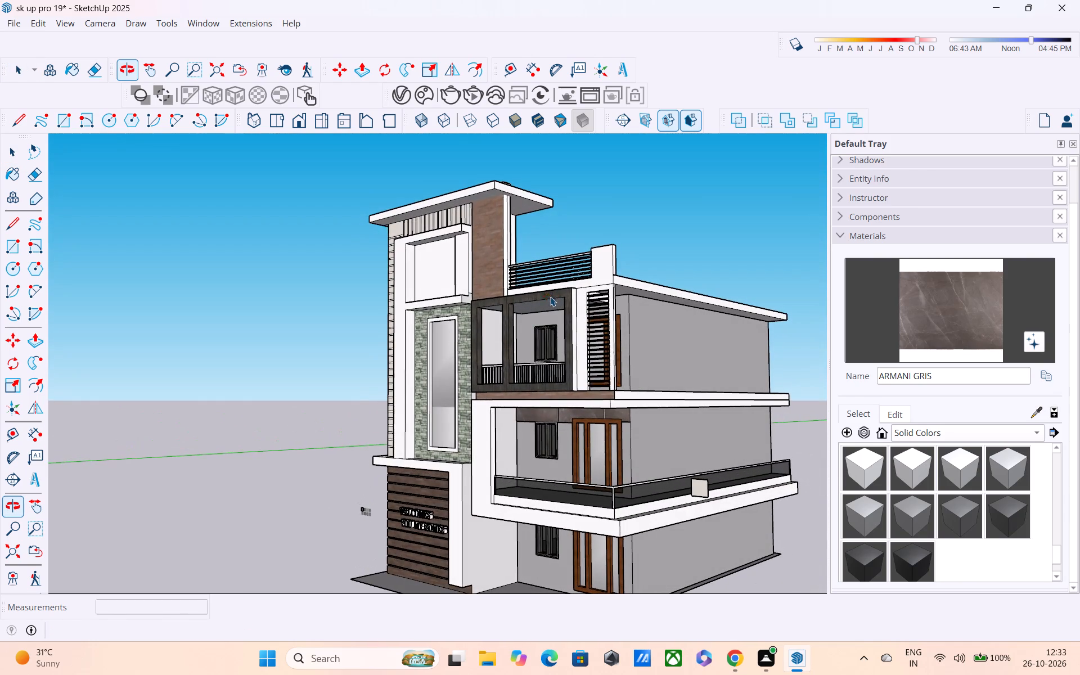
middle_drag(550, 296, 551, 297)
middle_drag(543, 295, 124, 353)
scroll(363, 456, up, 4)
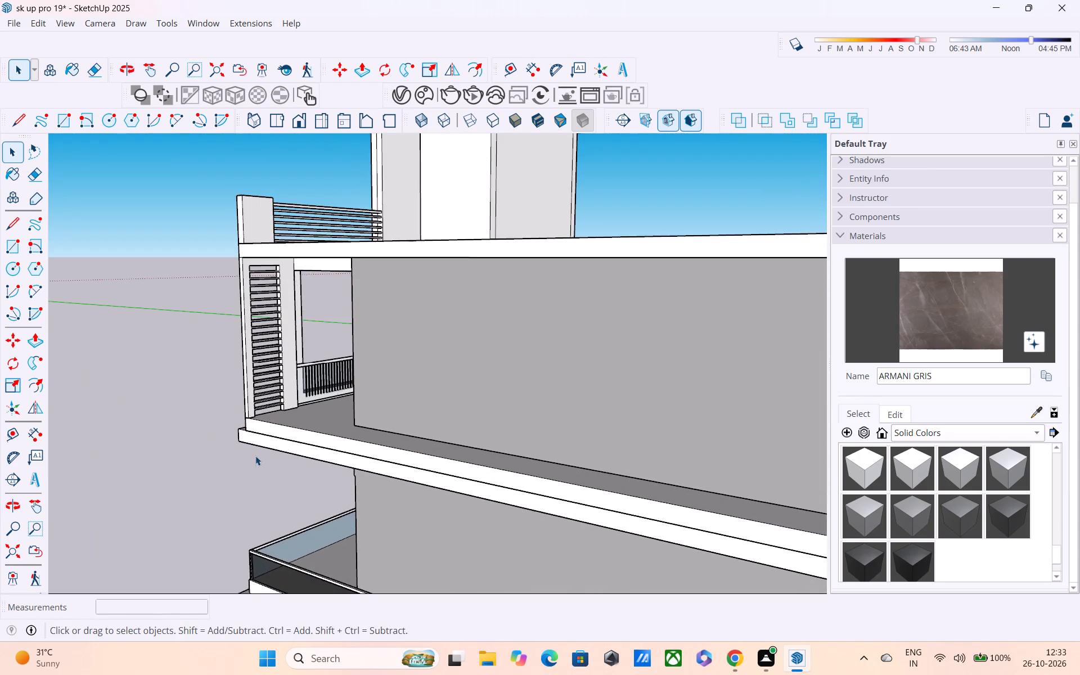
middle_drag(254, 449, 191, 499)
scroll(213, 434, up, 4)
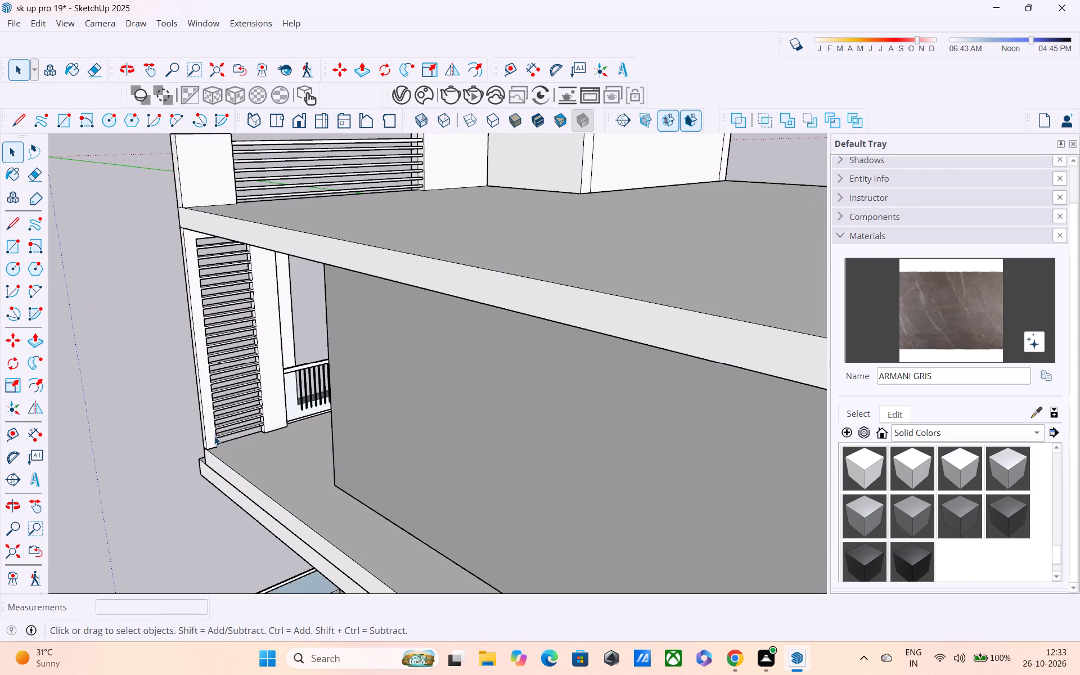
key(l)
key(space)
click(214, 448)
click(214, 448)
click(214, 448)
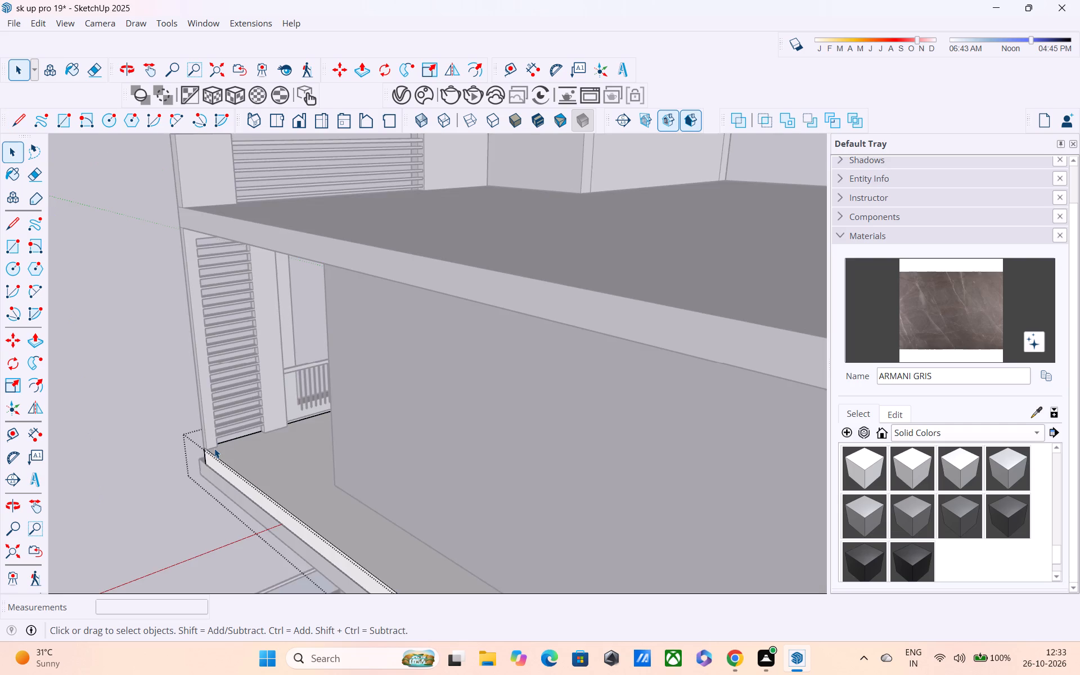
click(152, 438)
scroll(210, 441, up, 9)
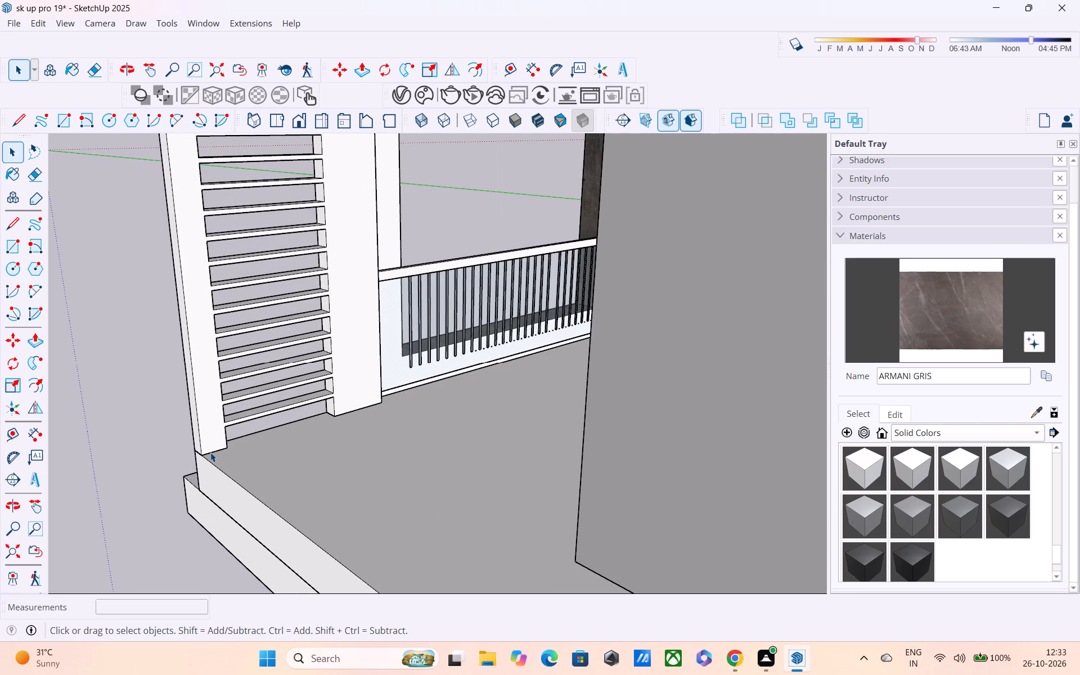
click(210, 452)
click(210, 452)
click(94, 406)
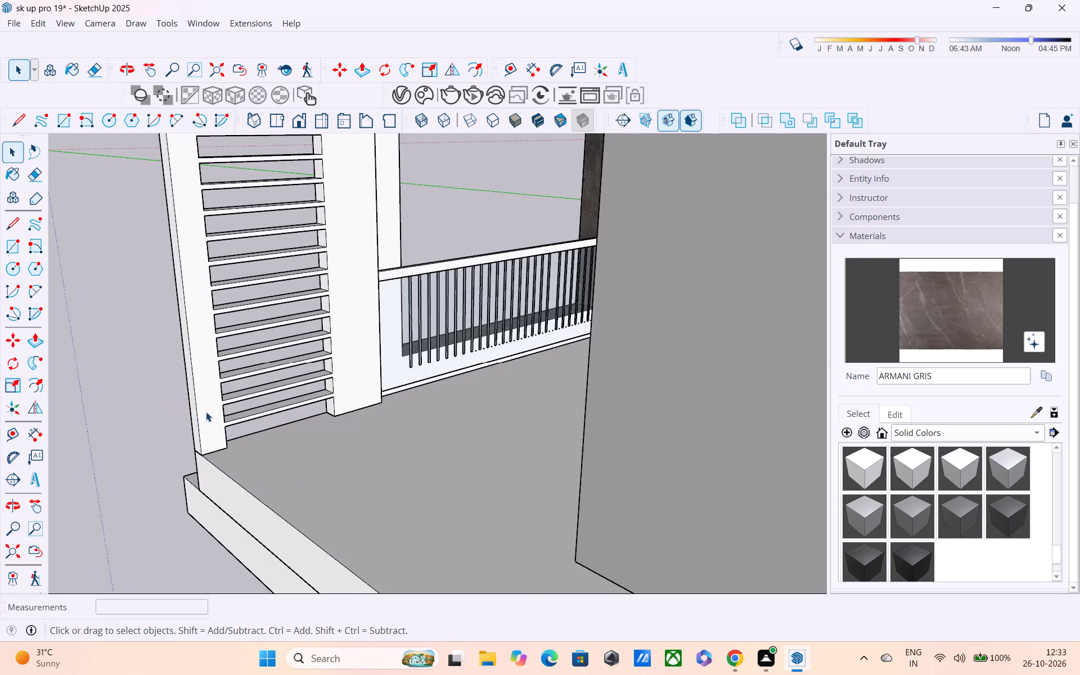
Copy the bottom edge of the louvred screen's outer post 3' upward on the post's face.
double_click(206, 412)
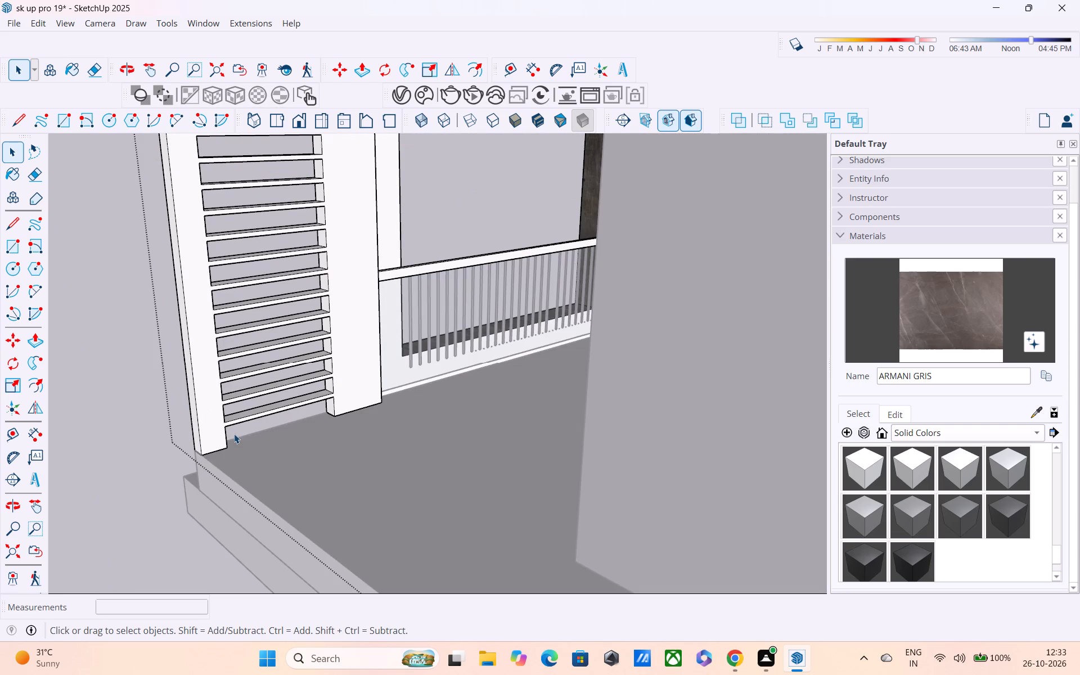
click(213, 449)
click(213, 452)
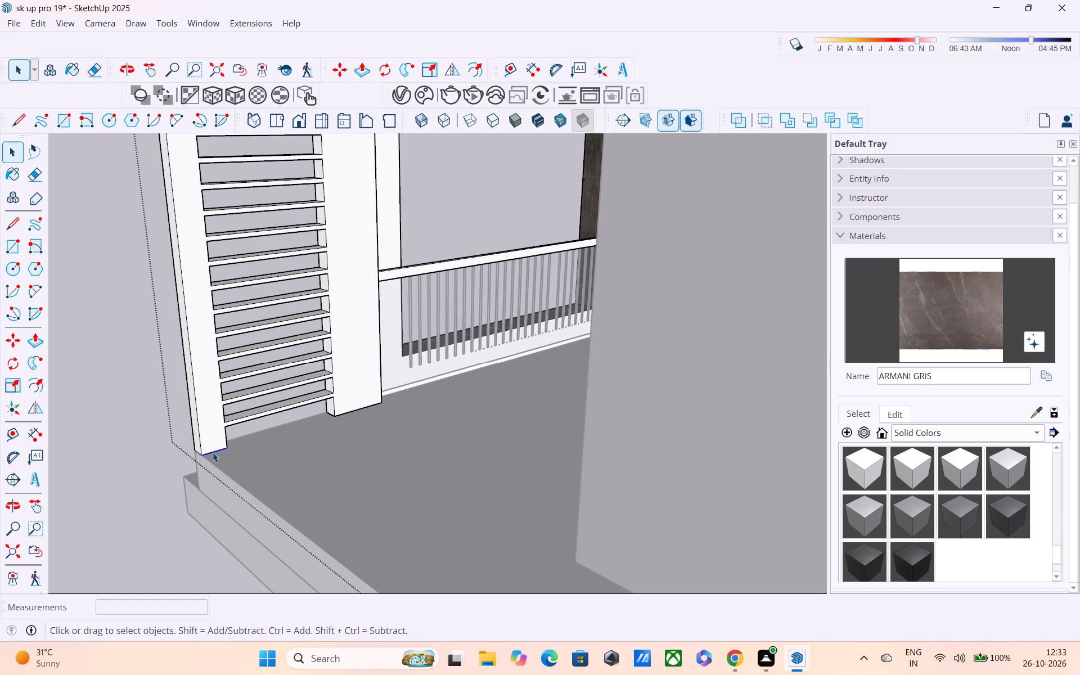
key(m)
click(203, 455)
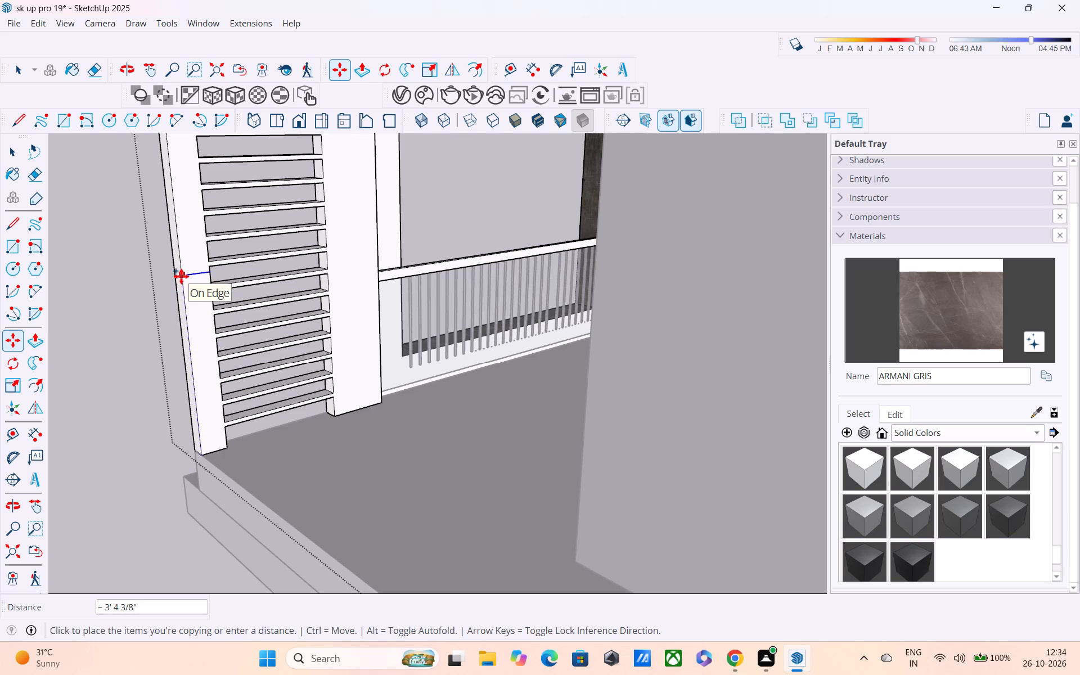
text(3')
key(Return)
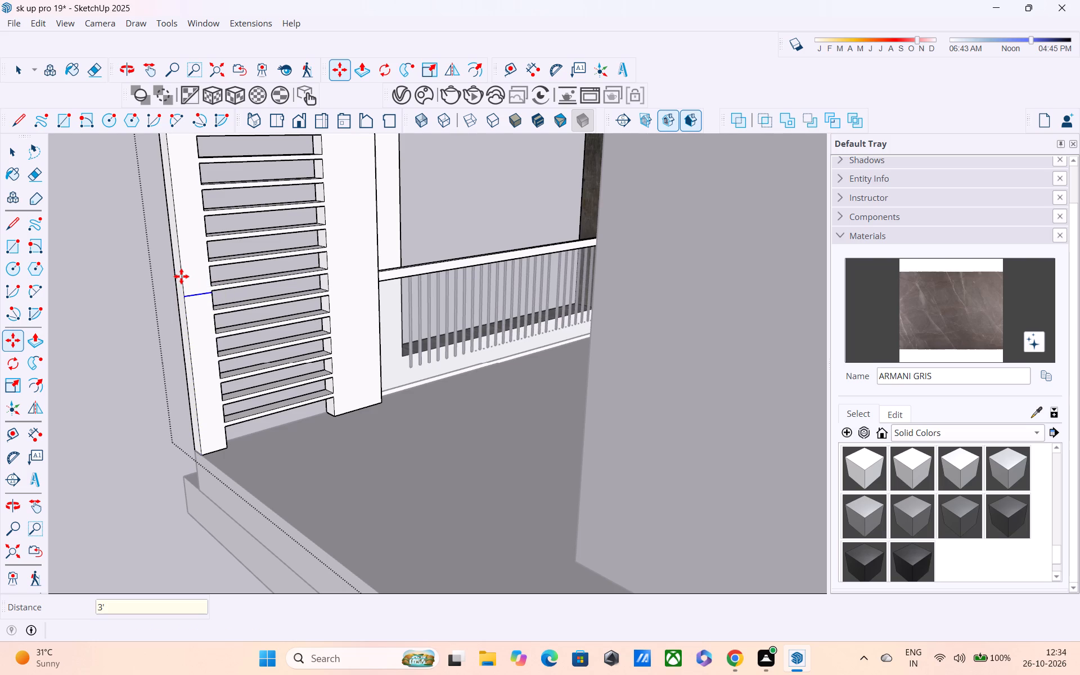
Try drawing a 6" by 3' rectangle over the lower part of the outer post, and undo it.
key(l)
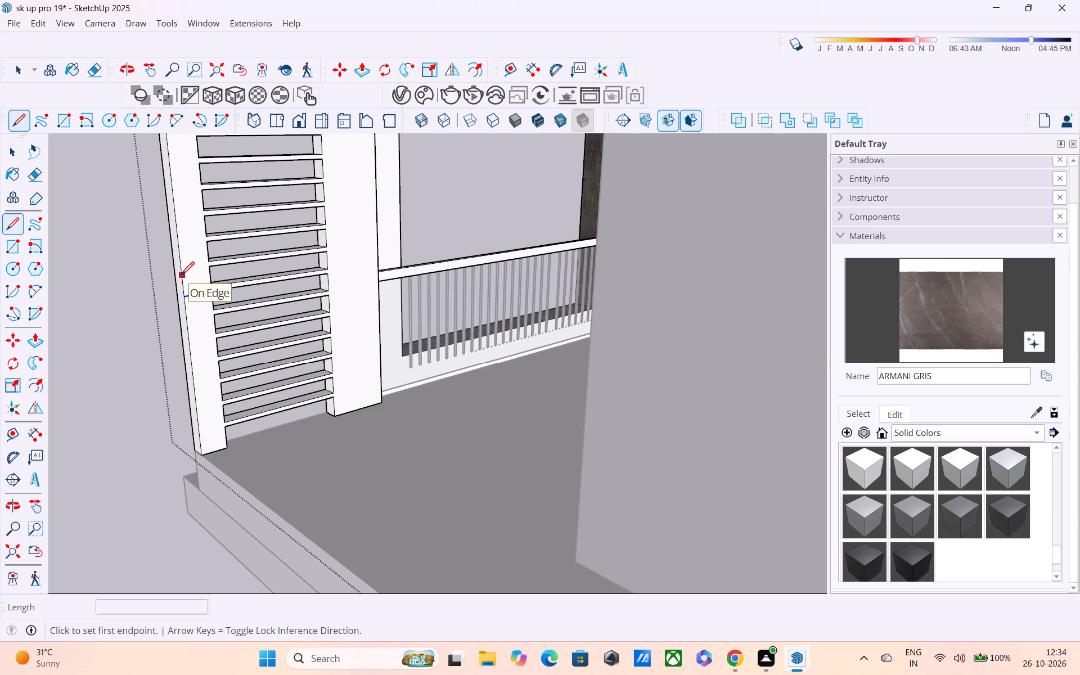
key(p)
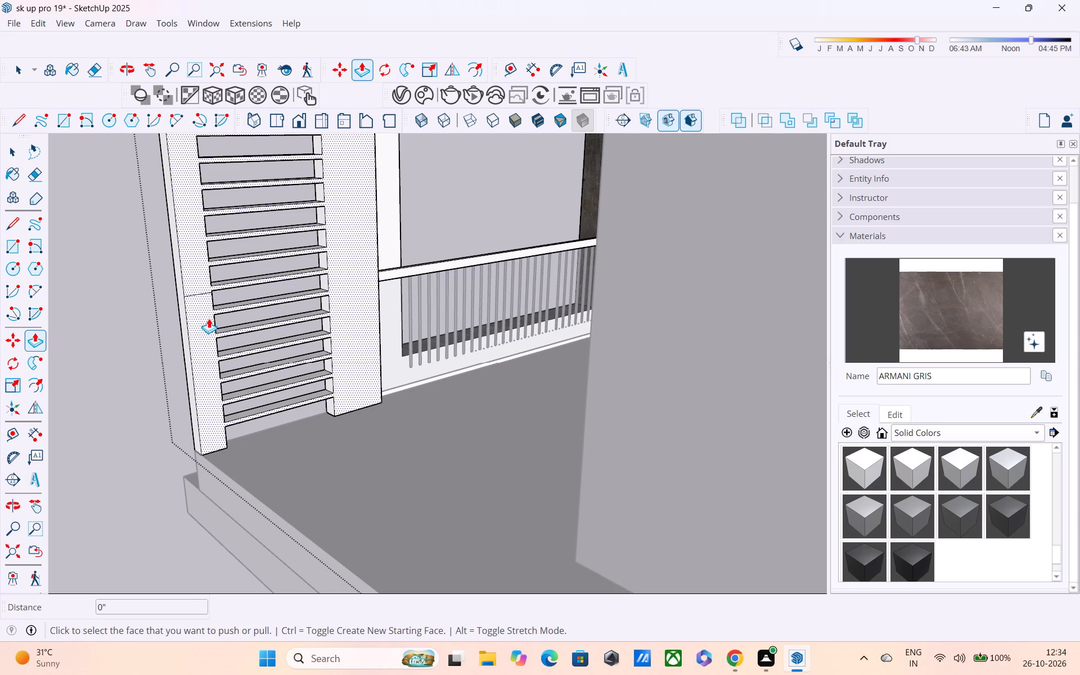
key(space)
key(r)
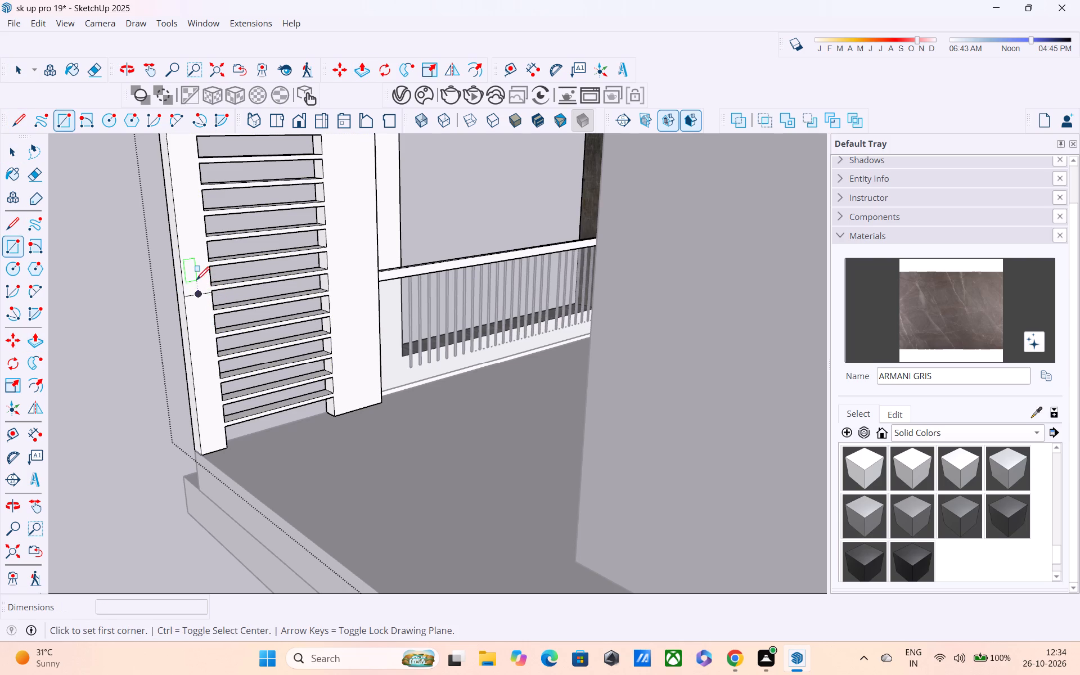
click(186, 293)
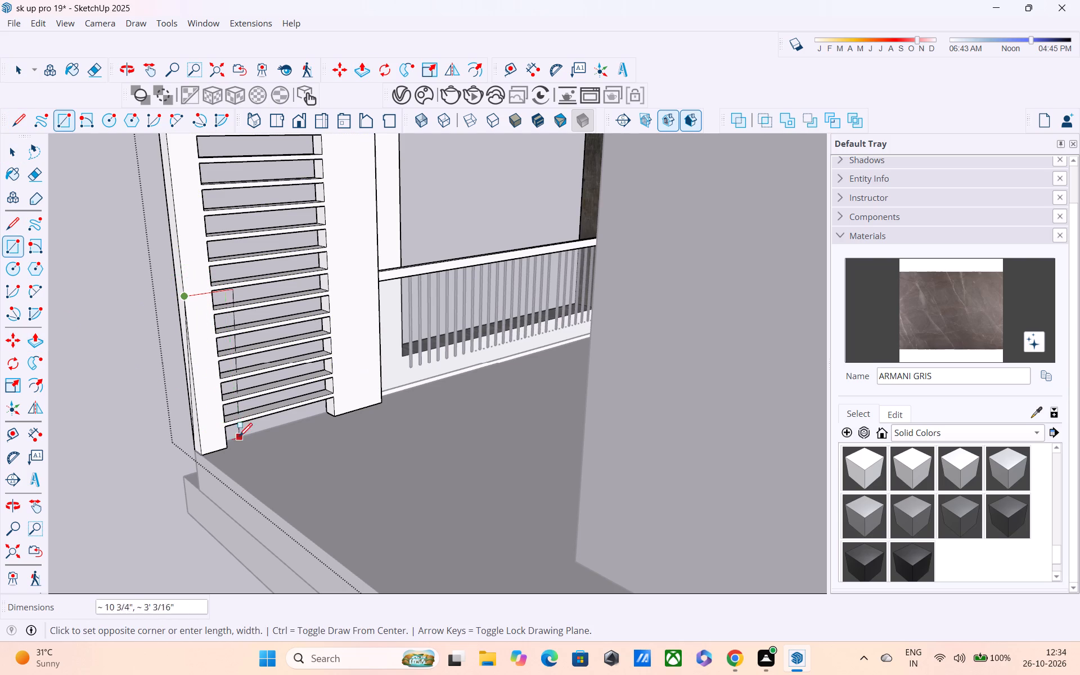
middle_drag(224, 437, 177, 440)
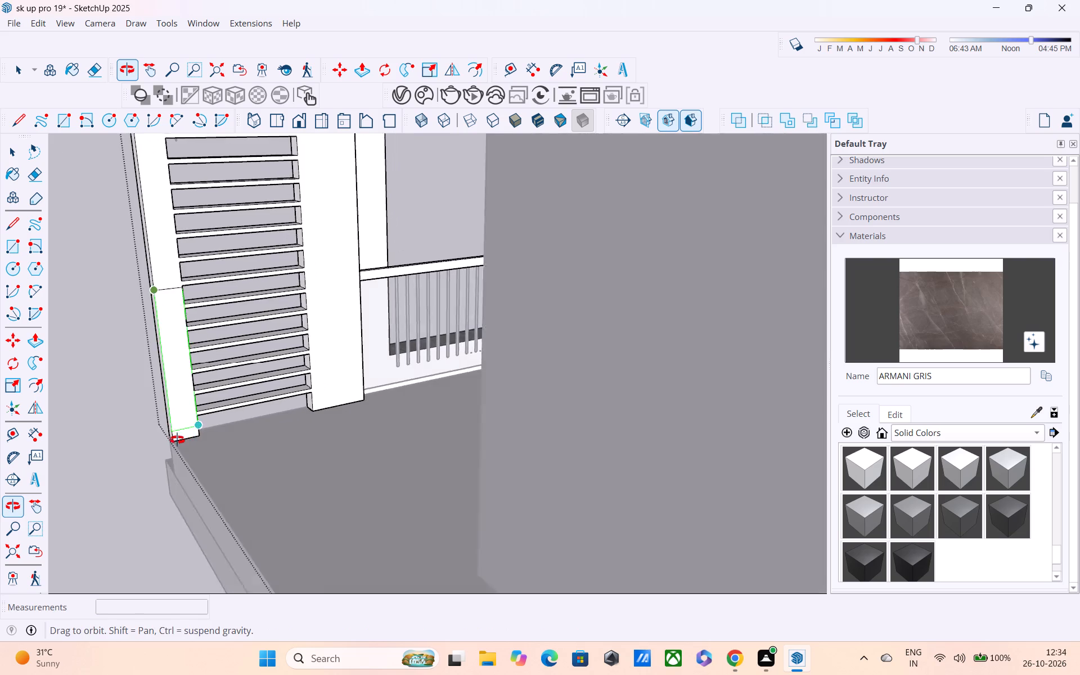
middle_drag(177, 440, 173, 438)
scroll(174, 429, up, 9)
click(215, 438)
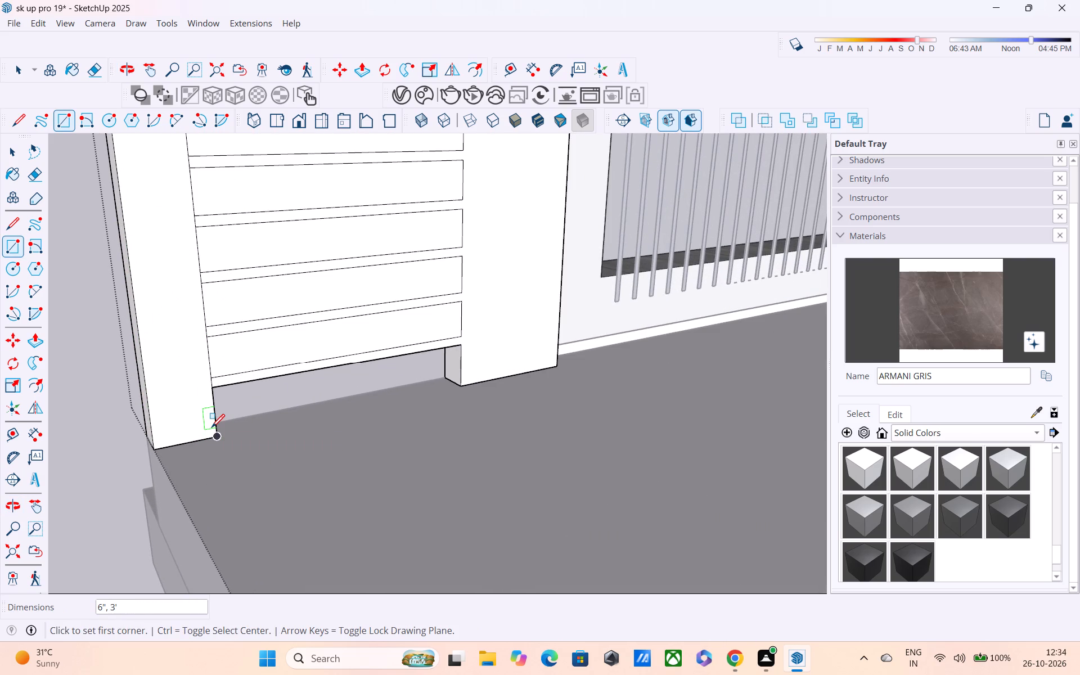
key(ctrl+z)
Draw a 3' vertical line down the post's inner edge from the copied edge to the post's bottom corner.
middle_drag(205, 386, 163, 384)
key(l)
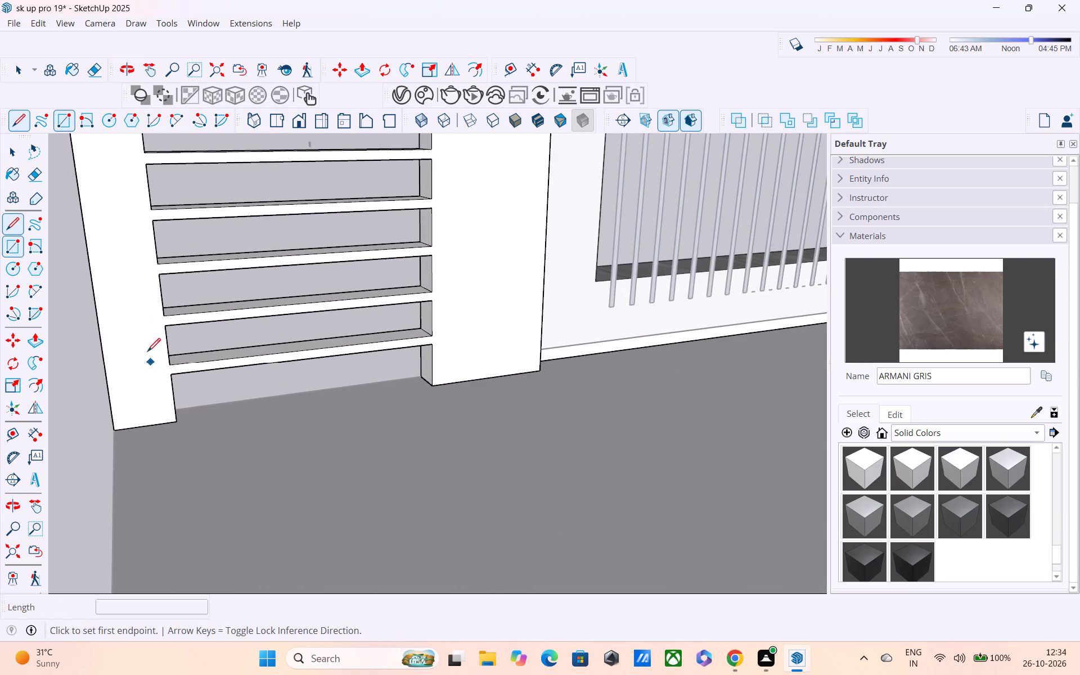
scroll(165, 202, up, 1)
shift+middle_drag(175, 212, 208, 225)
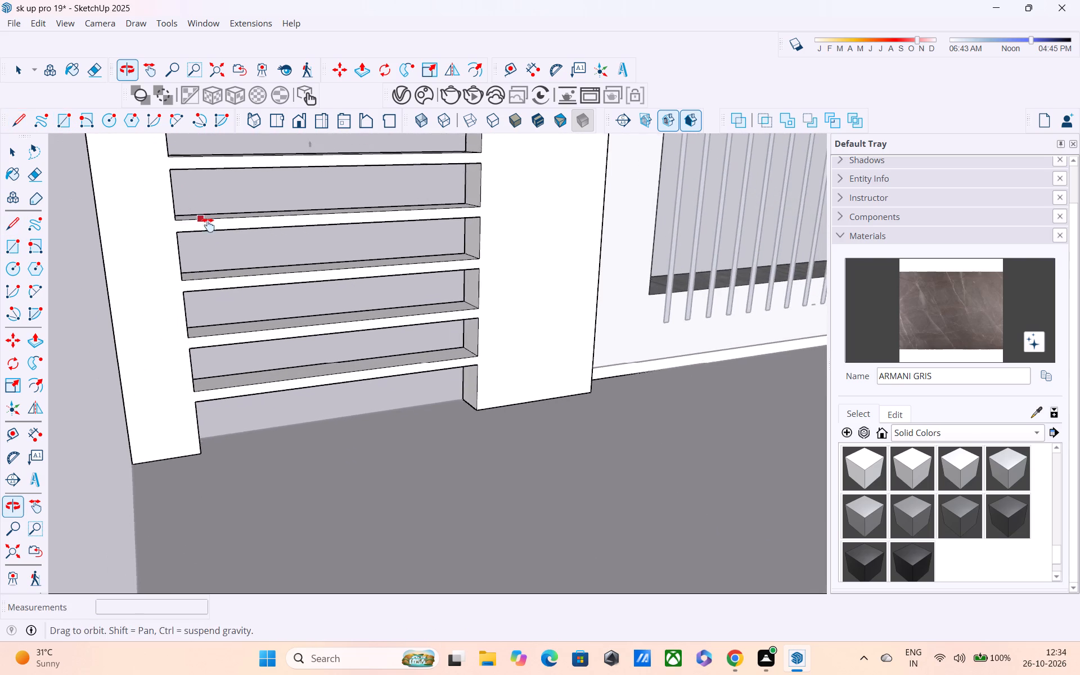
shift+middle_drag(208, 225, 322, 336)
click(286, 165)
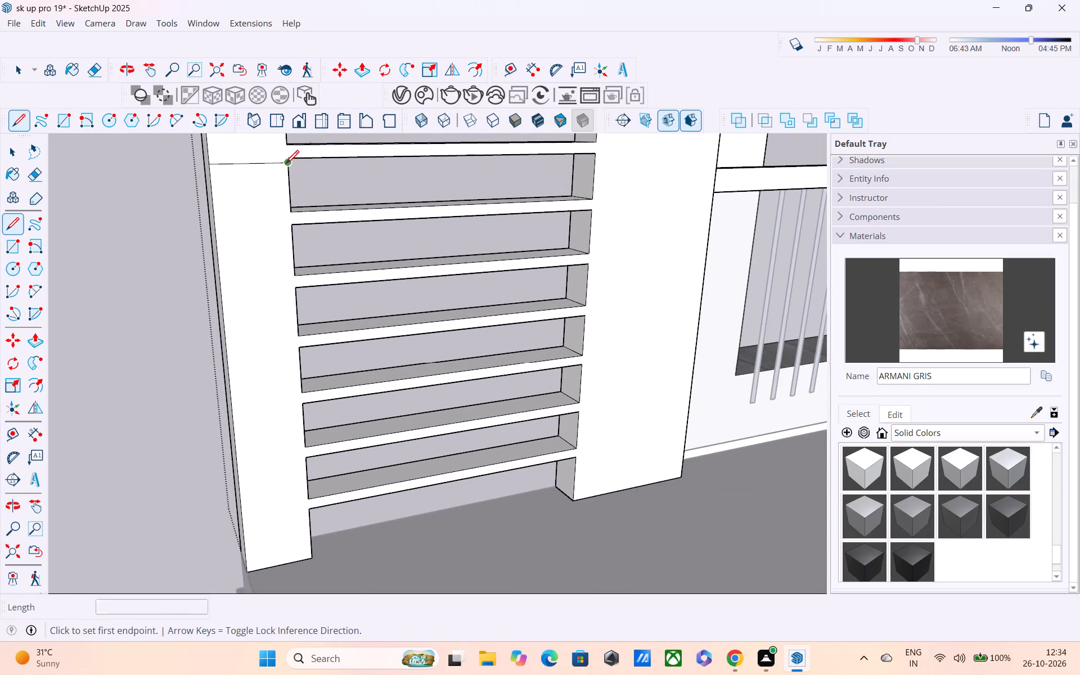
shift+middle_drag(285, 443, 278, 361)
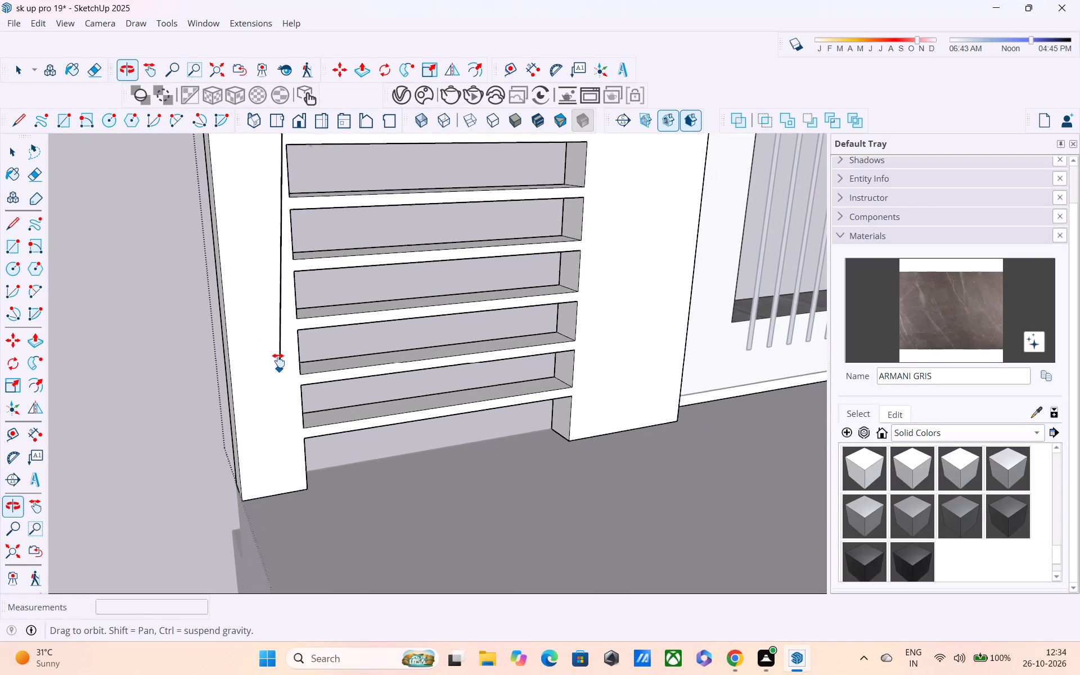
shift+middle_drag(278, 361, 275, 345)
click(300, 467)
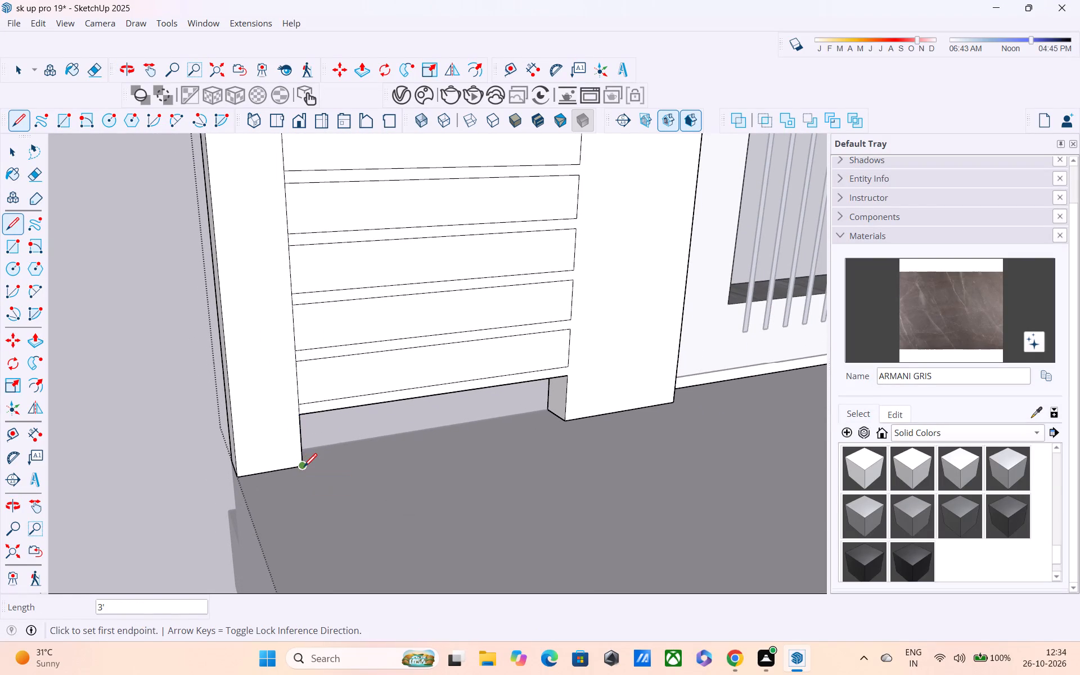
Delete the faces filling the lower louvre openings beside the outer post.
middle_drag(272, 382, 648, 357)
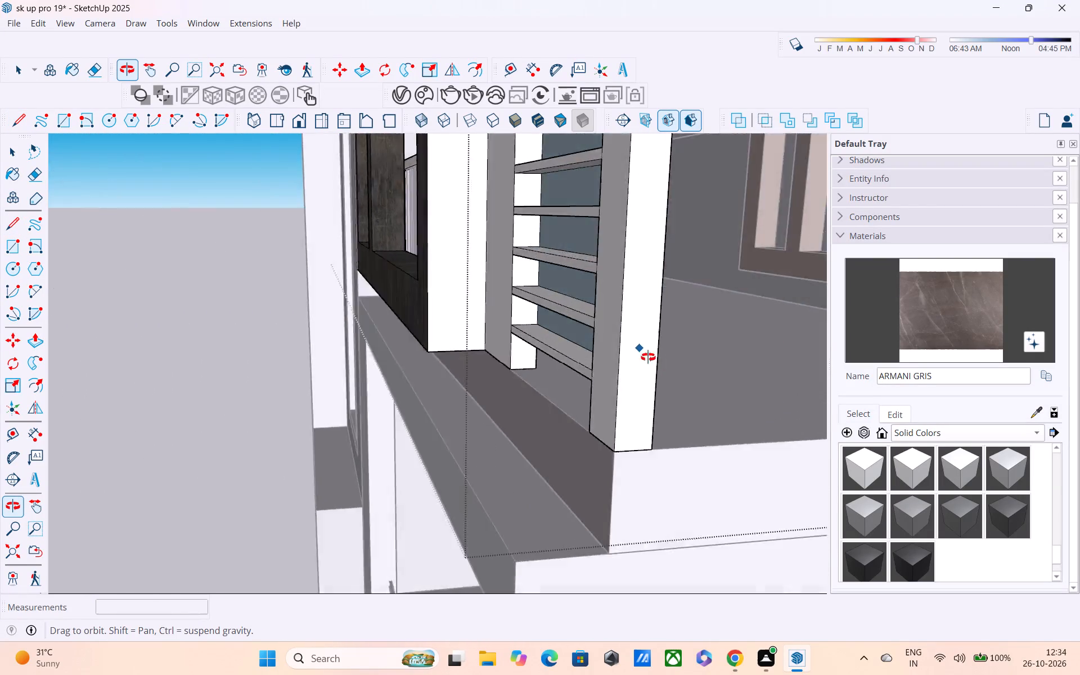
middle_drag(648, 357, 332, 340)
scroll(353, 344, down, 3)
key(space)
click(402, 345)
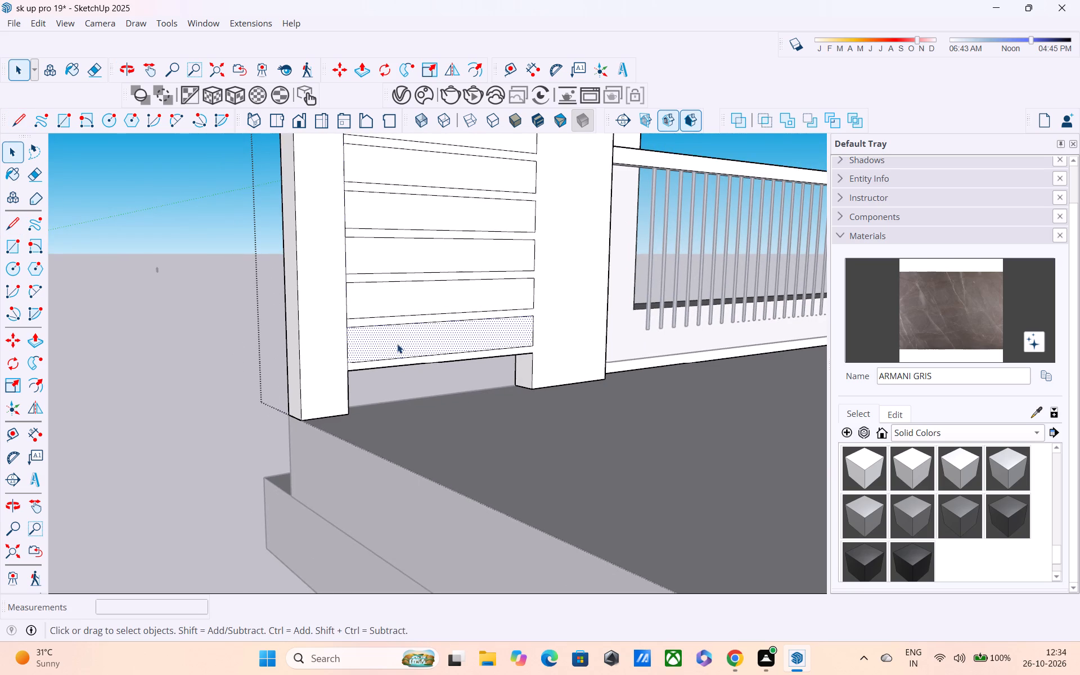
key(Delete)
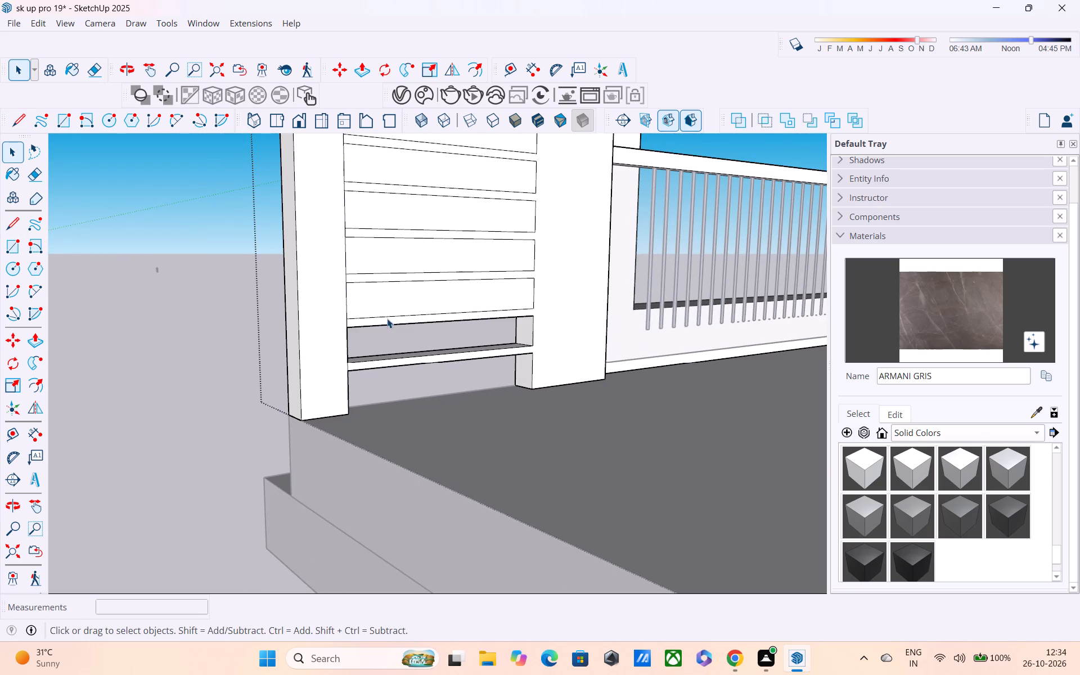
click(386, 294)
key(Delete)
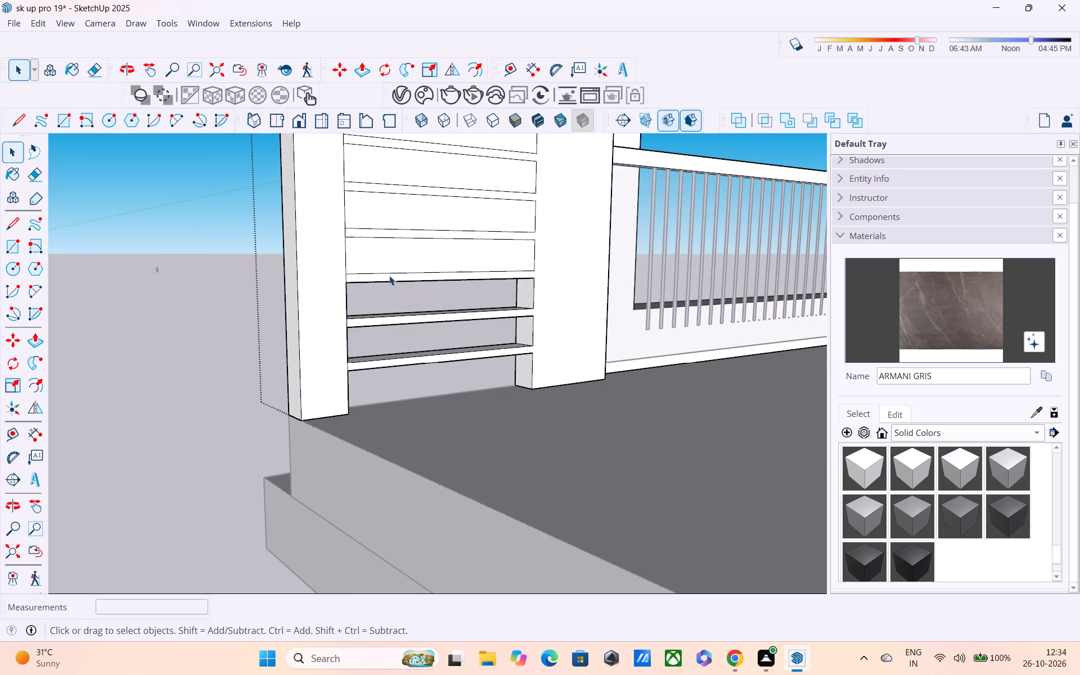
scroll(390, 269, down, 2)
middle_drag(390, 269, 417, 335)
click(417, 335)
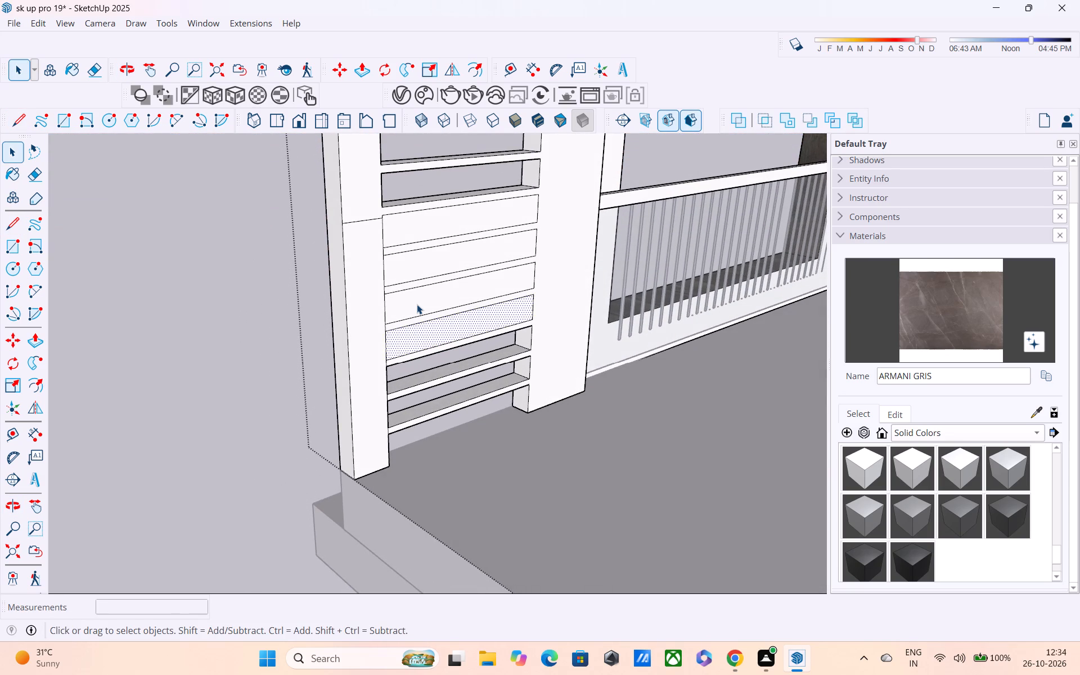
shift+click(416, 298)
shift+click(415, 267)
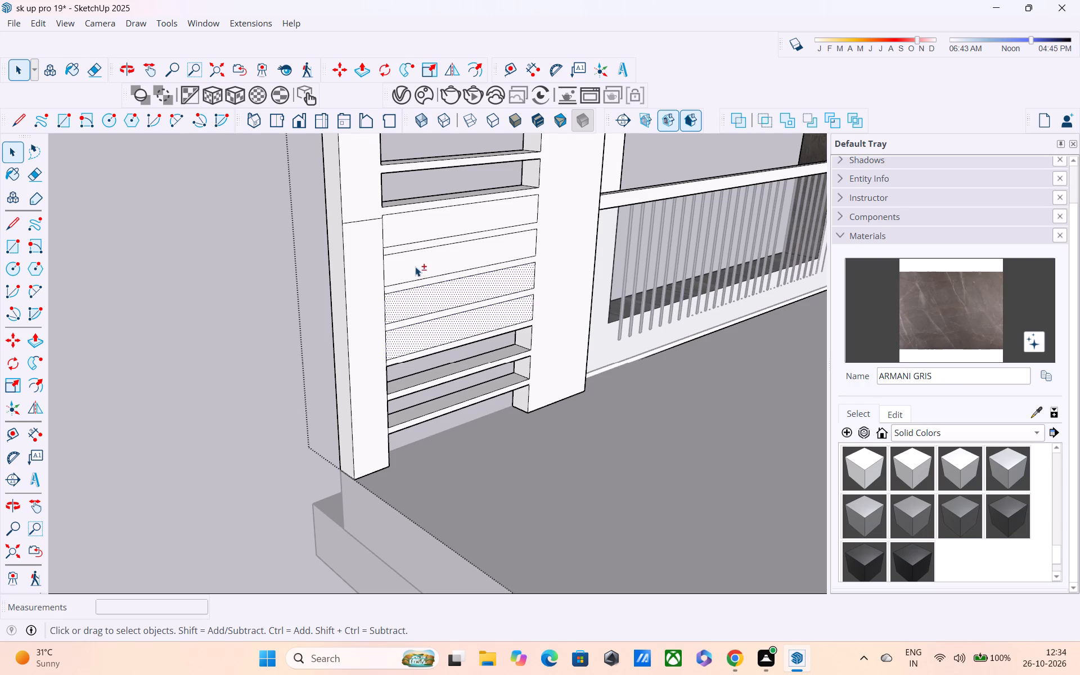
shift+click(412, 229)
key(Delete)
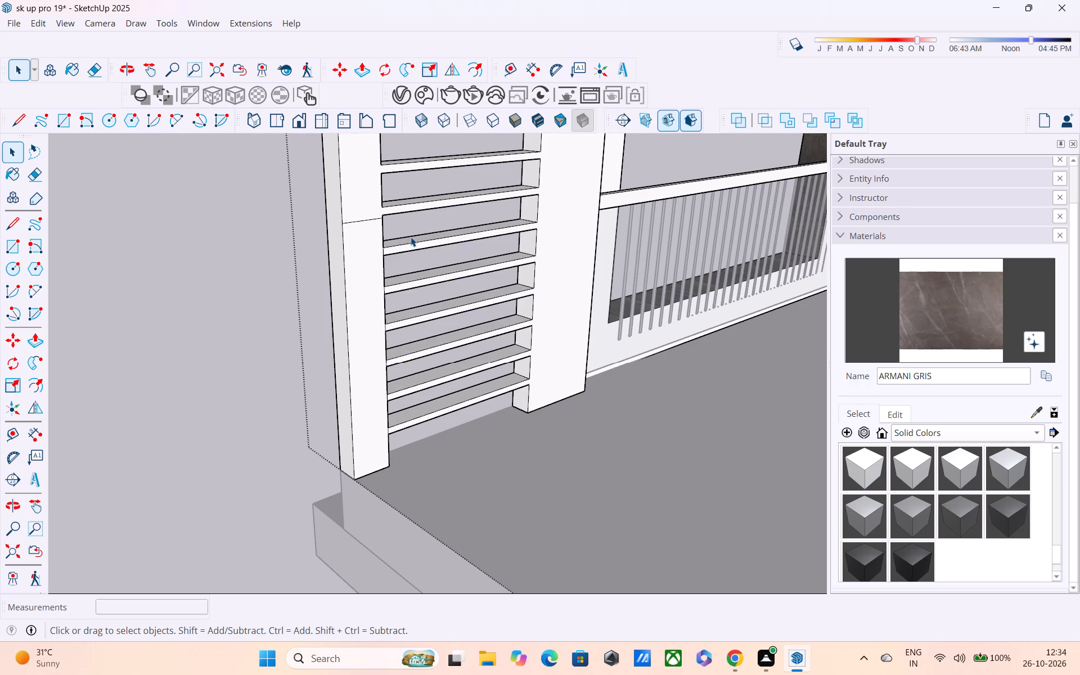
Push/Pull the post's lower 3' face about 43' 2" along the slab edge to form a parapet wall.
scroll(411, 237, down, 2)
middle_drag(411, 237, 354, 208)
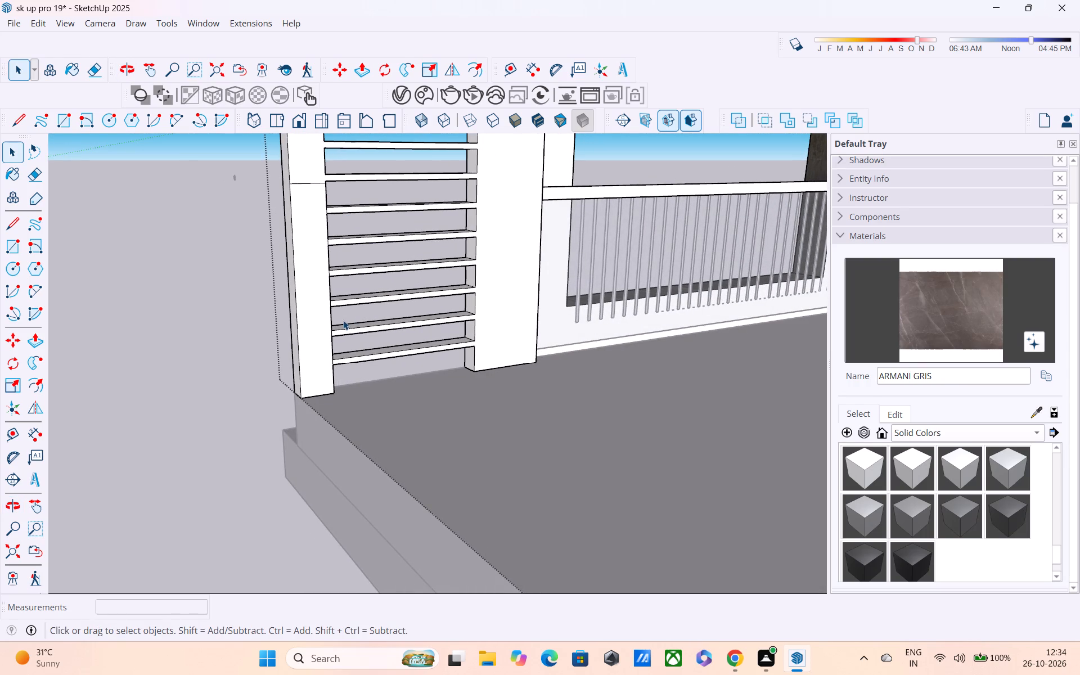
key(p)
click(309, 312)
scroll(365, 353, down, 11)
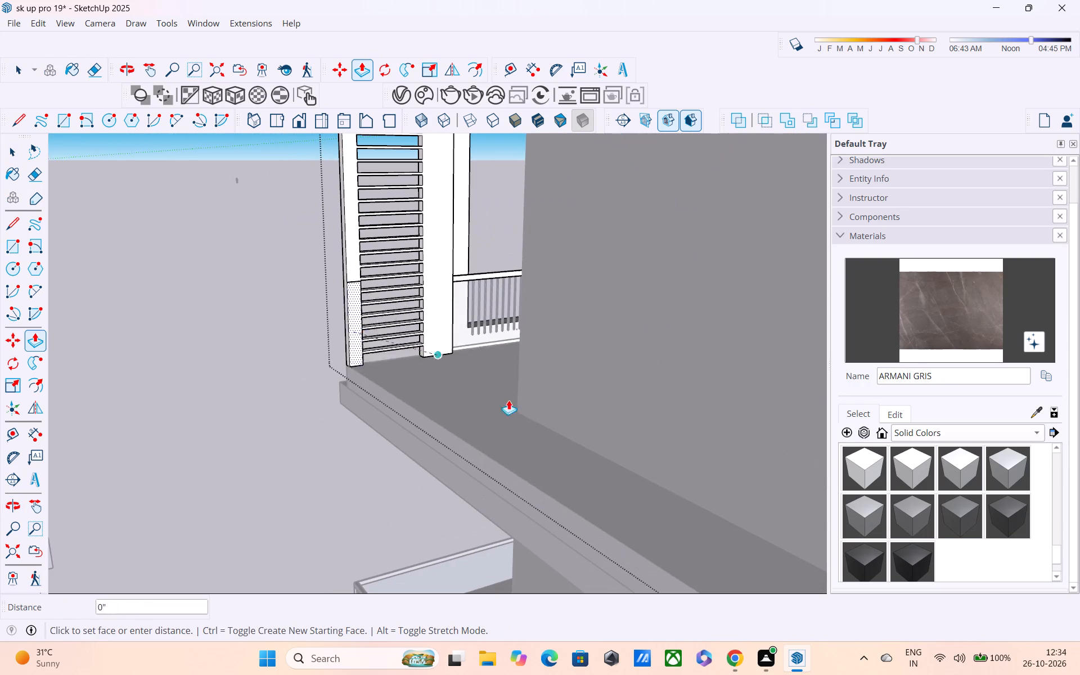
middle_drag(577, 446, 415, 335)
scroll(413, 334, down, 6)
middle_drag(475, 365, 267, 247)
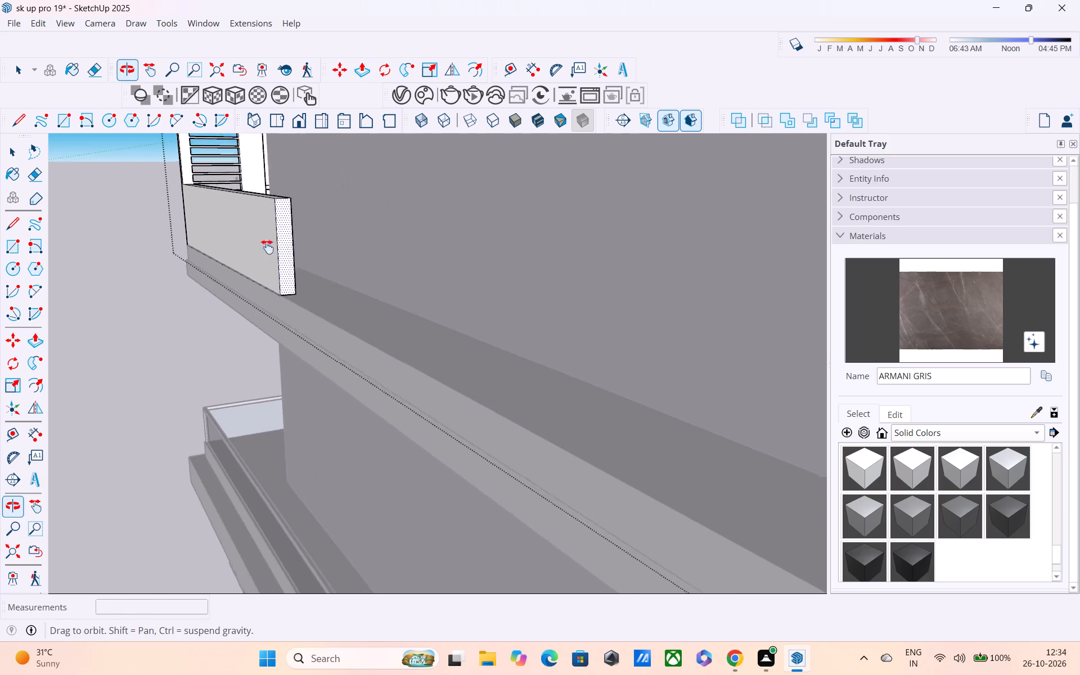
middle_drag(267, 247, 267, 246)
scroll(268, 248, down, 5)
middle_drag(362, 282, 286, 299)
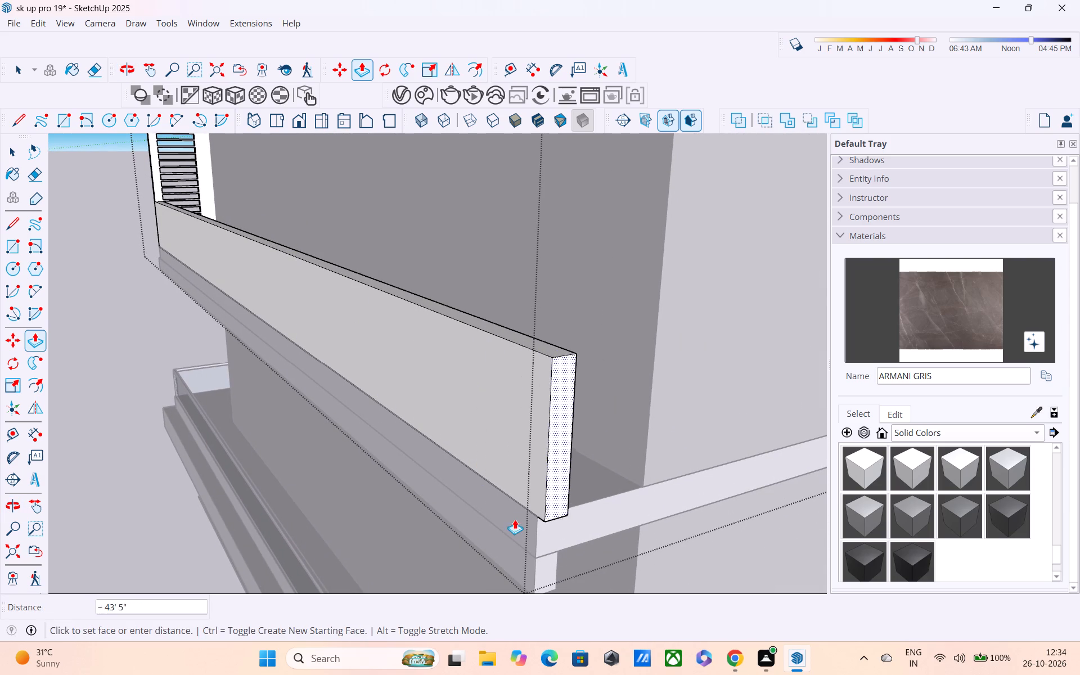
click(534, 511)
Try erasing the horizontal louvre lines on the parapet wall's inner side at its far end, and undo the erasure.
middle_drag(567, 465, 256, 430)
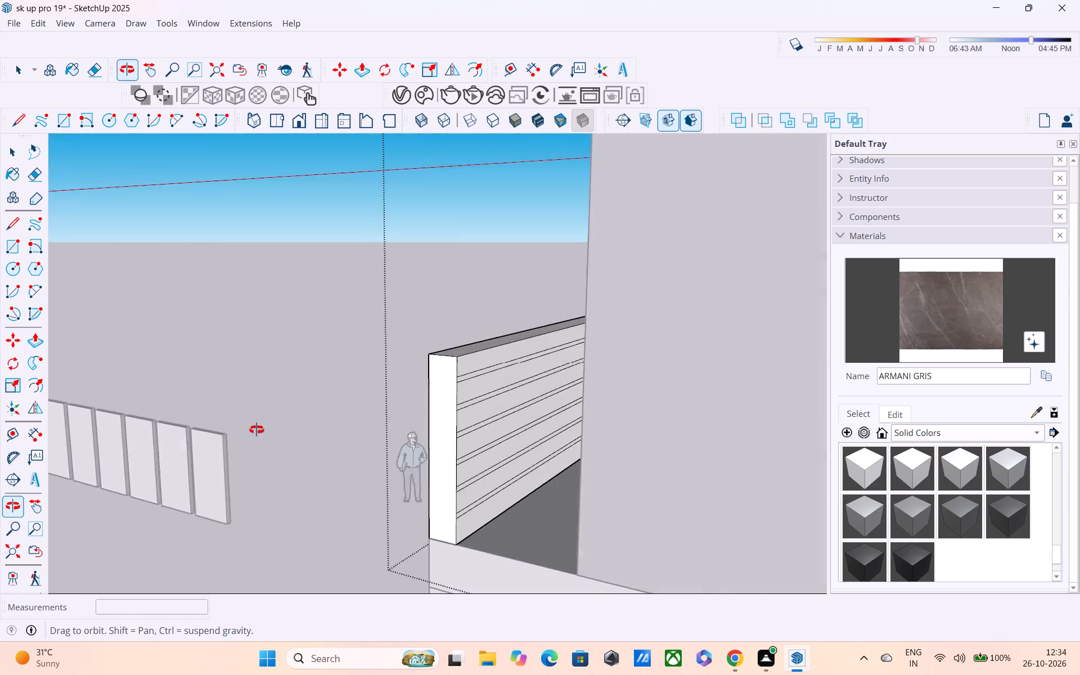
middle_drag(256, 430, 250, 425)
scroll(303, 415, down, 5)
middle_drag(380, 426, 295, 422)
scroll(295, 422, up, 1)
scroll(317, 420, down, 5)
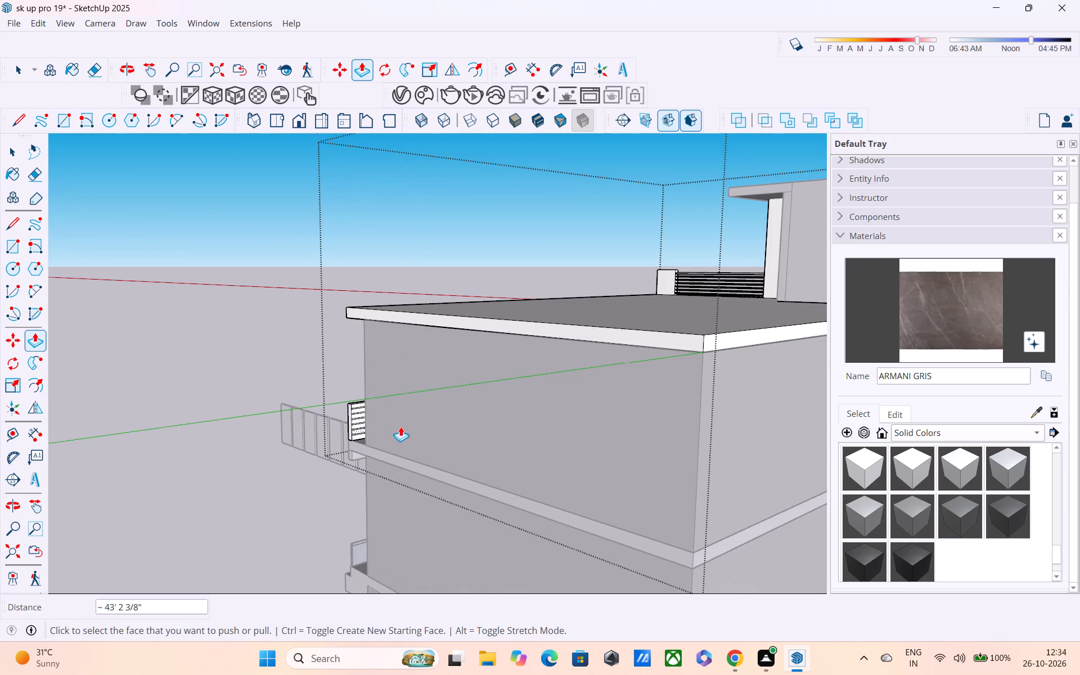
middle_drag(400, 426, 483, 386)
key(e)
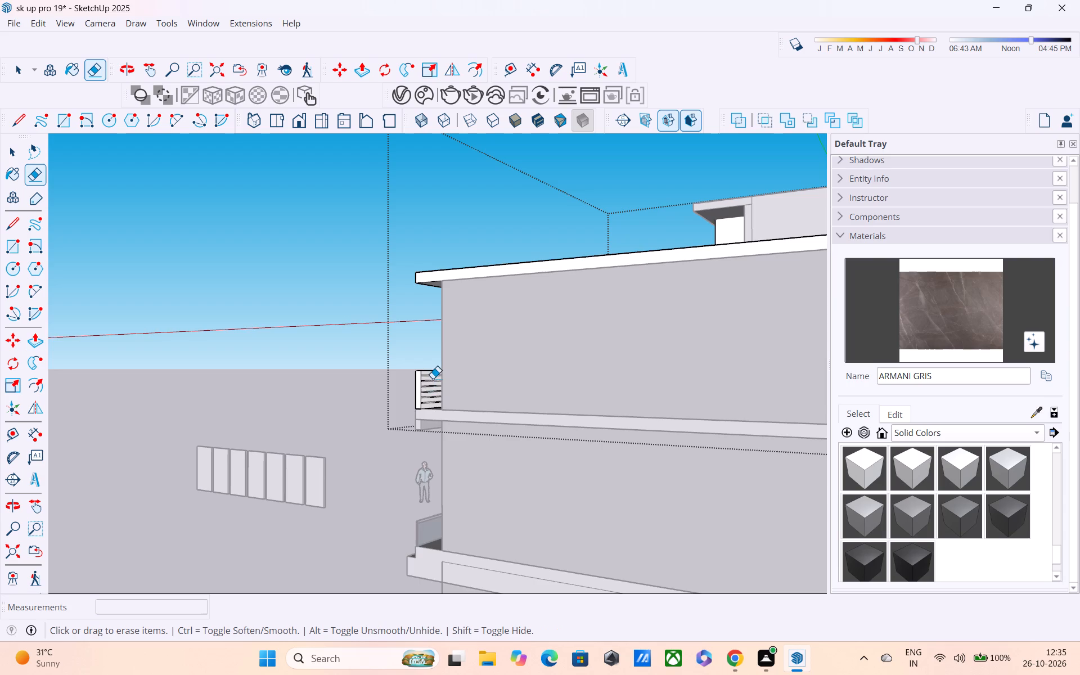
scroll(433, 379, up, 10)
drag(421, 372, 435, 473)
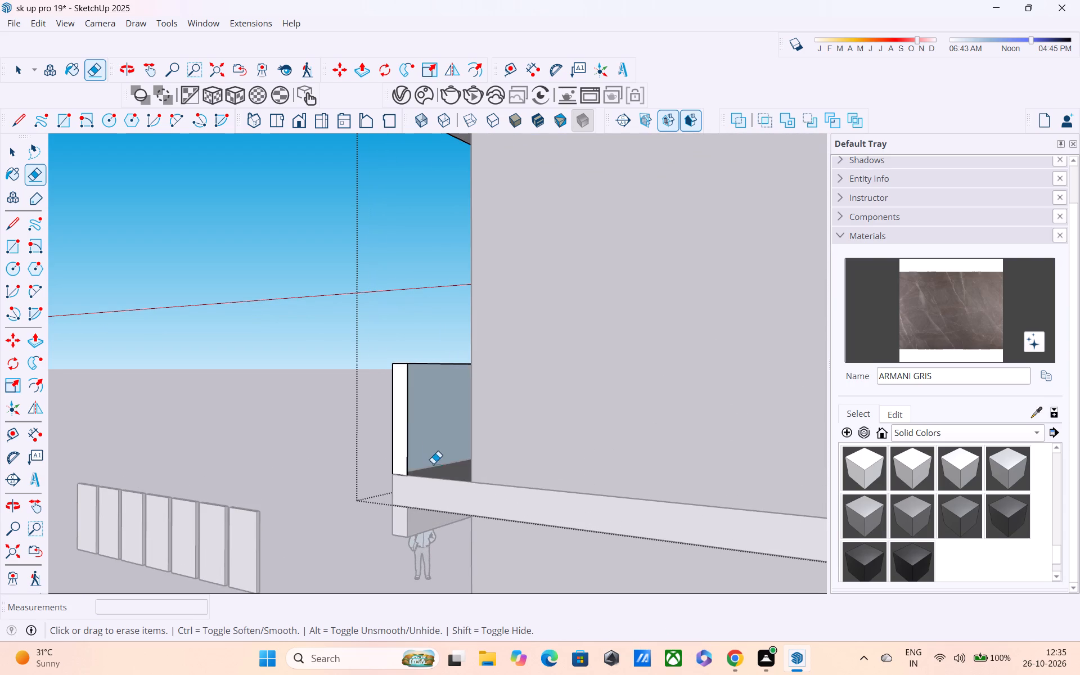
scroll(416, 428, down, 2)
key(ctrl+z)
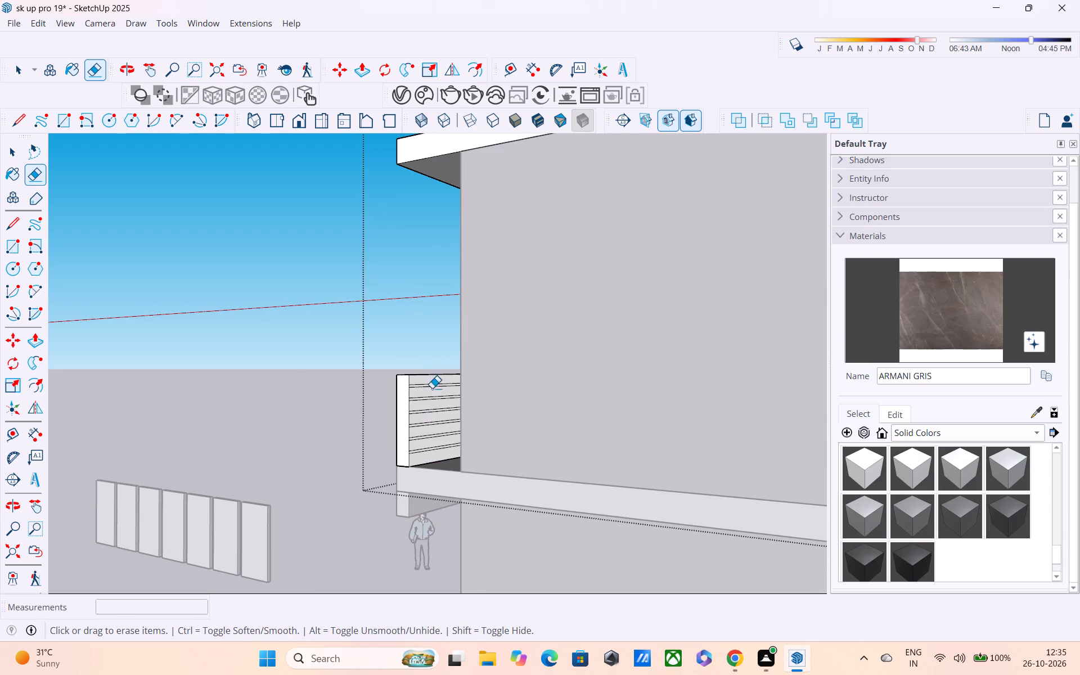
Erase the horizontal louvre lines across the parapet wall's inner side.
drag(432, 385, 439, 451)
scroll(413, 434, down, 4)
middle_drag(385, 431, 691, 515)
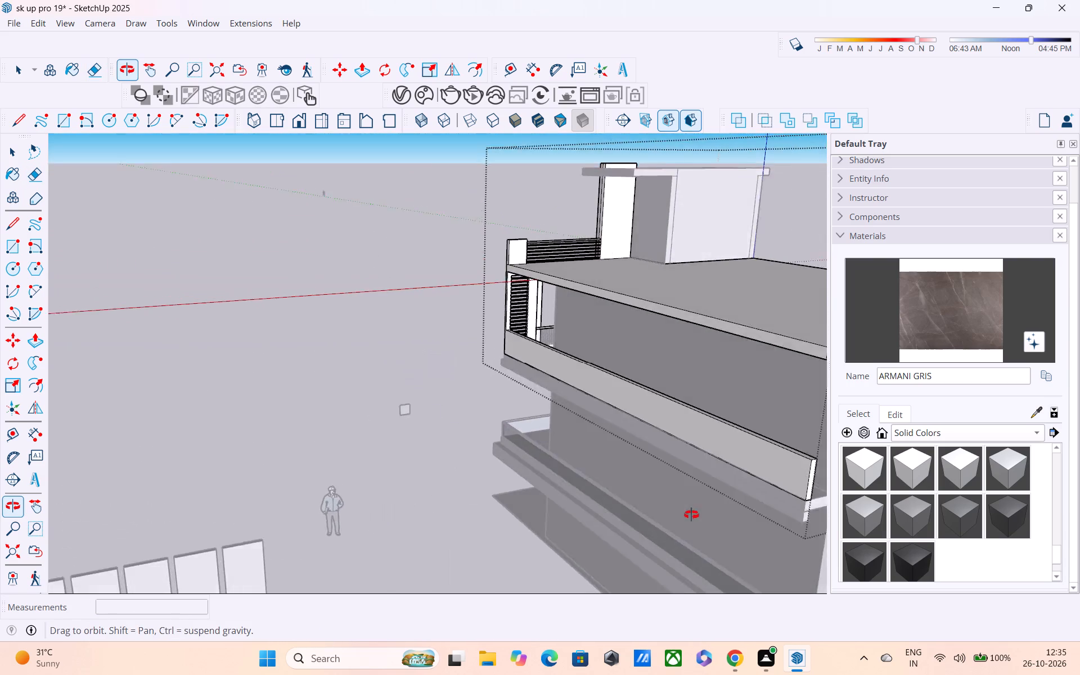
Close the group and examine the parapet wall from the front, side and rear of the house.
middle_drag(691, 515, 686, 512)
scroll(641, 480, up, 1)
middle_drag(405, 366, 795, 412)
middle_drag(469, 273, 678, 321)
key(space)
click(241, 328)
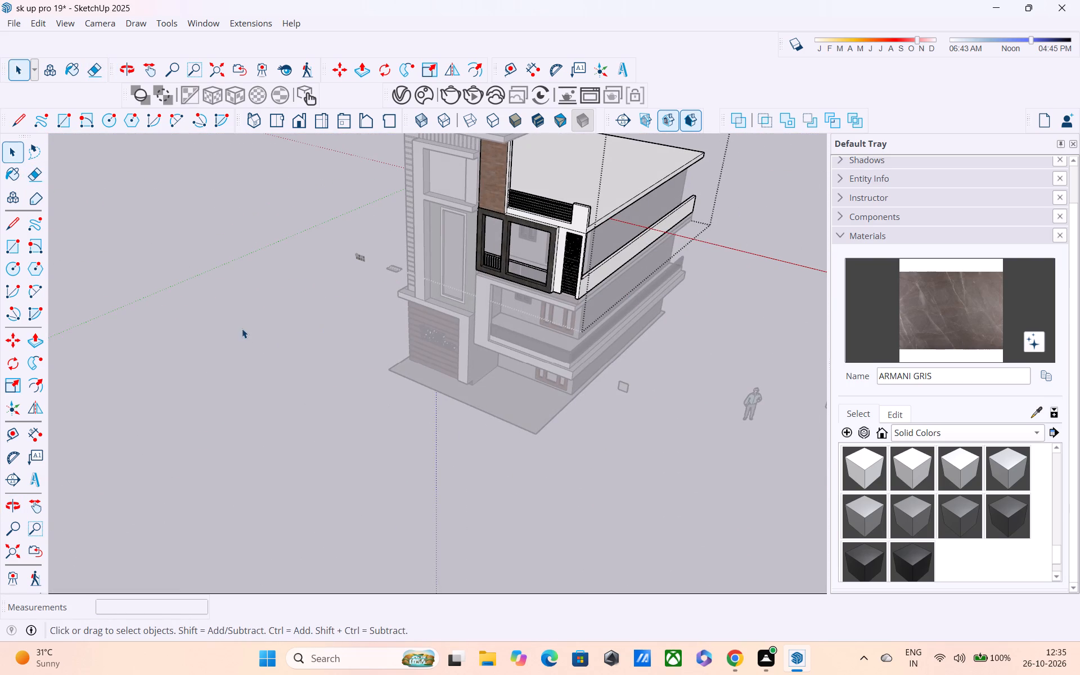
middle_drag(457, 309, 555, 228)
scroll(529, 259, up, 12)
middle_drag(590, 233, 338, 199)
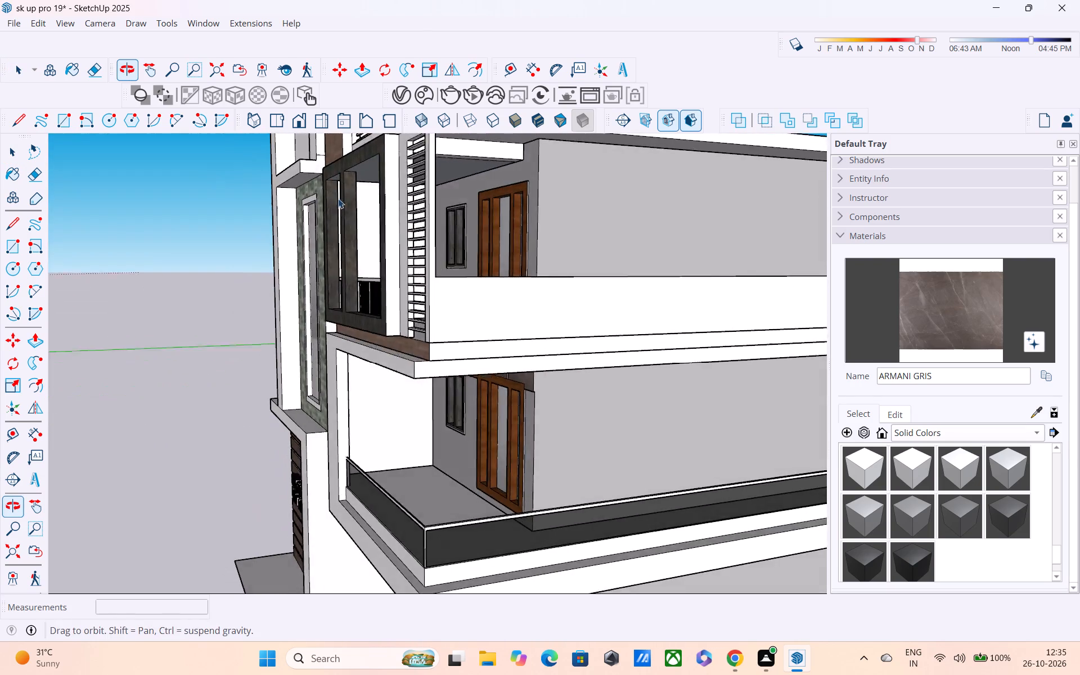
middle_drag(338, 199, 337, 196)
scroll(592, 224, up, 1)
scroll(589, 223, down, 5)
middle_drag(654, 231, 334, 229)
scroll(300, 229, up, 1)
scroll(505, 252, down, 4)
scroll(434, 296, down, 5)
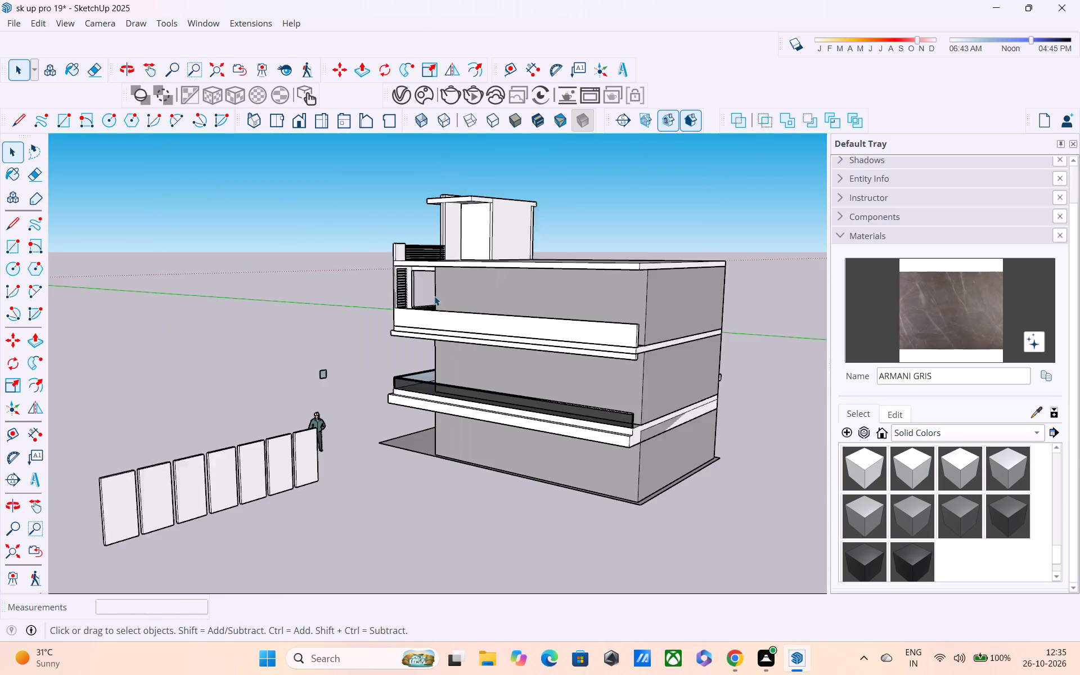
middle_drag(752, 249, 389, 265)
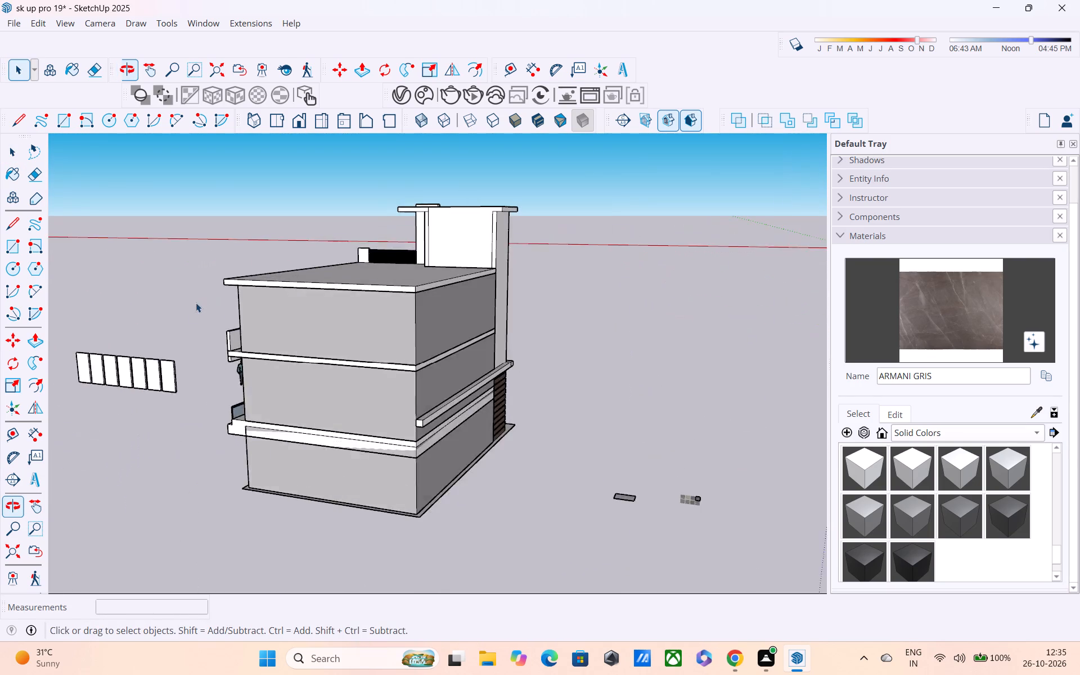
scroll(194, 307, up, 4)
scroll(240, 336, down, 3)
middle_drag(339, 389, 330, 388)
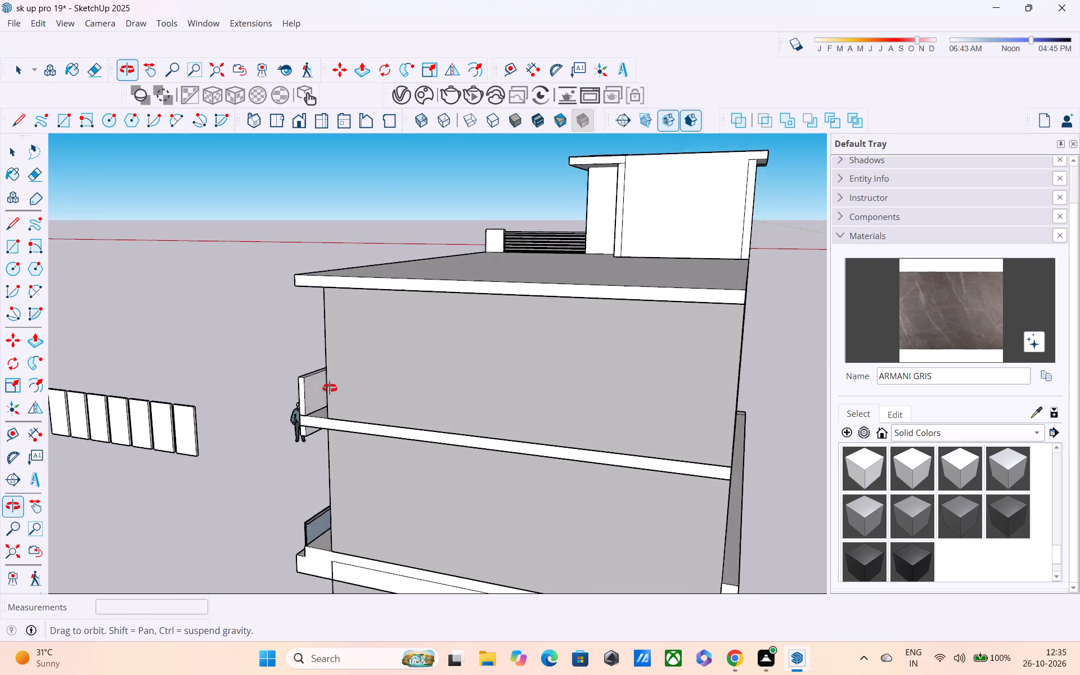
middle_drag(330, 388, 255, 368)
scroll(235, 363, up, 9)
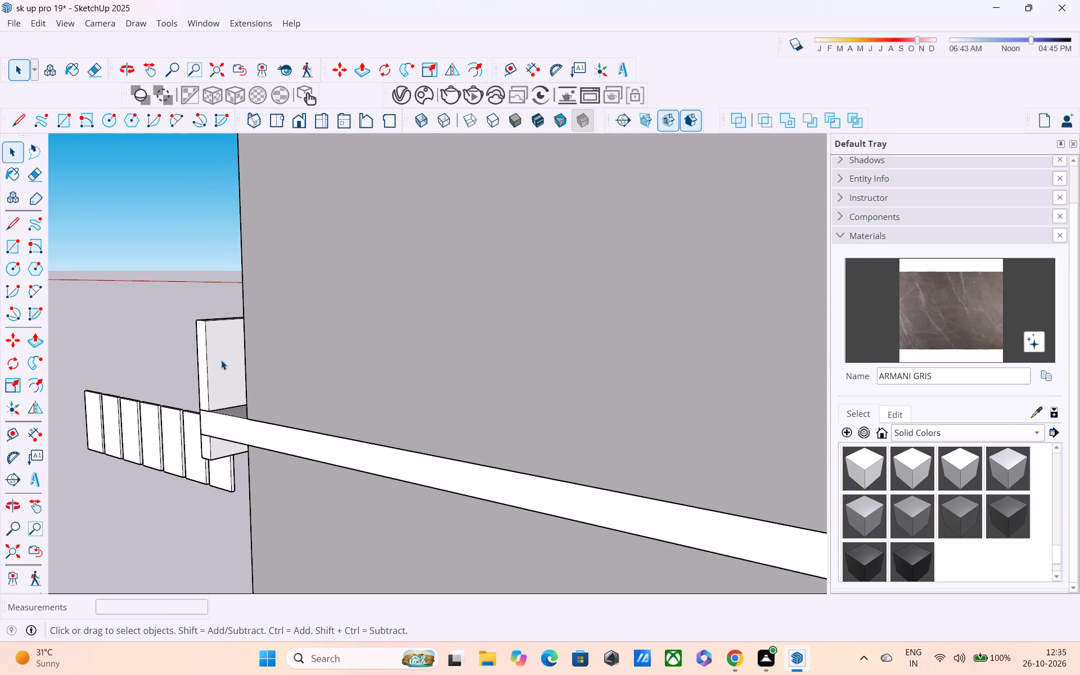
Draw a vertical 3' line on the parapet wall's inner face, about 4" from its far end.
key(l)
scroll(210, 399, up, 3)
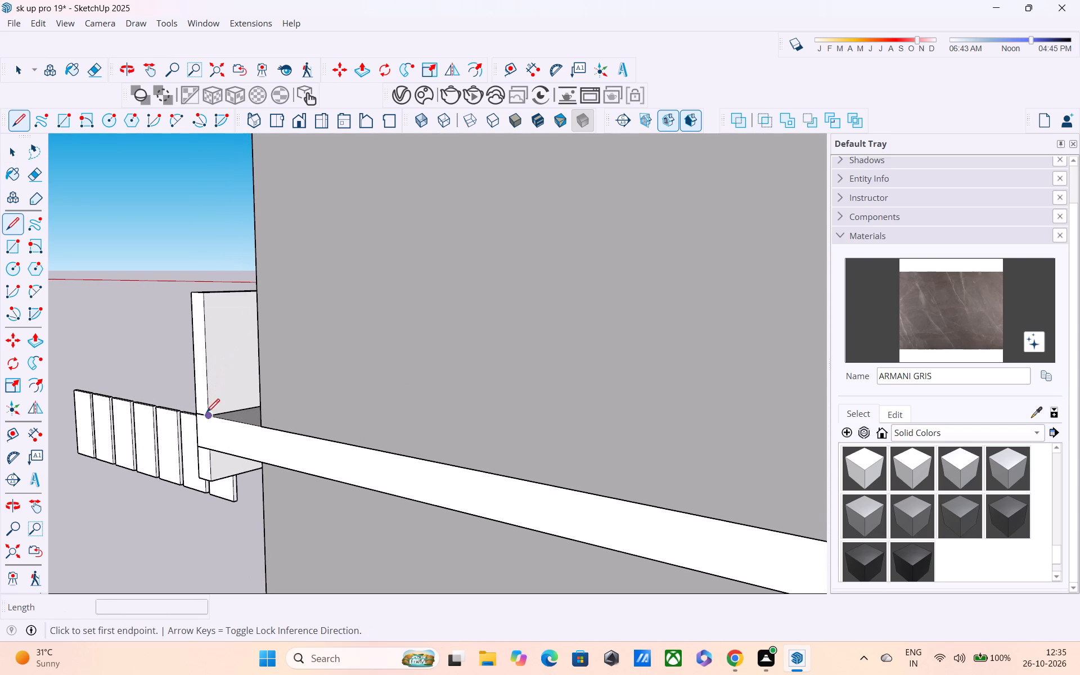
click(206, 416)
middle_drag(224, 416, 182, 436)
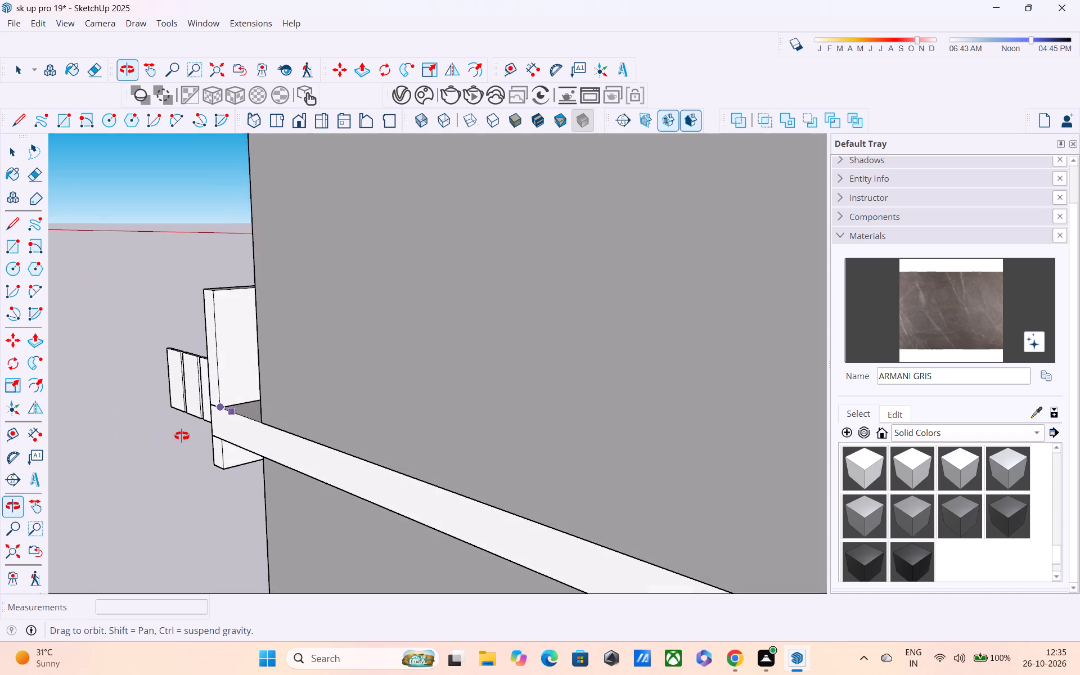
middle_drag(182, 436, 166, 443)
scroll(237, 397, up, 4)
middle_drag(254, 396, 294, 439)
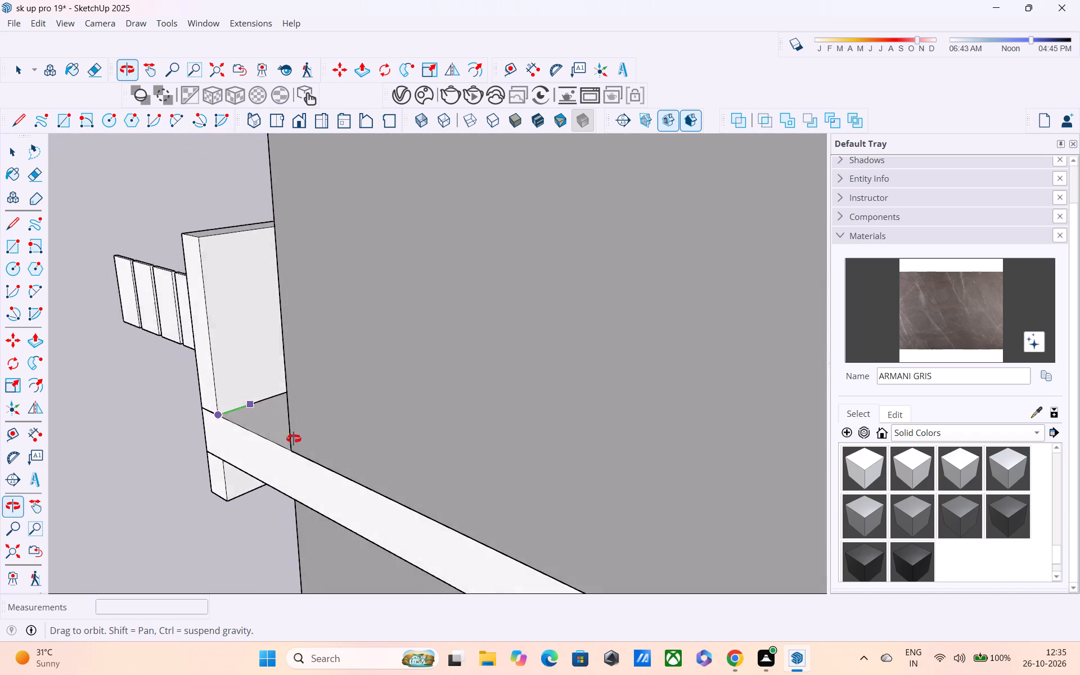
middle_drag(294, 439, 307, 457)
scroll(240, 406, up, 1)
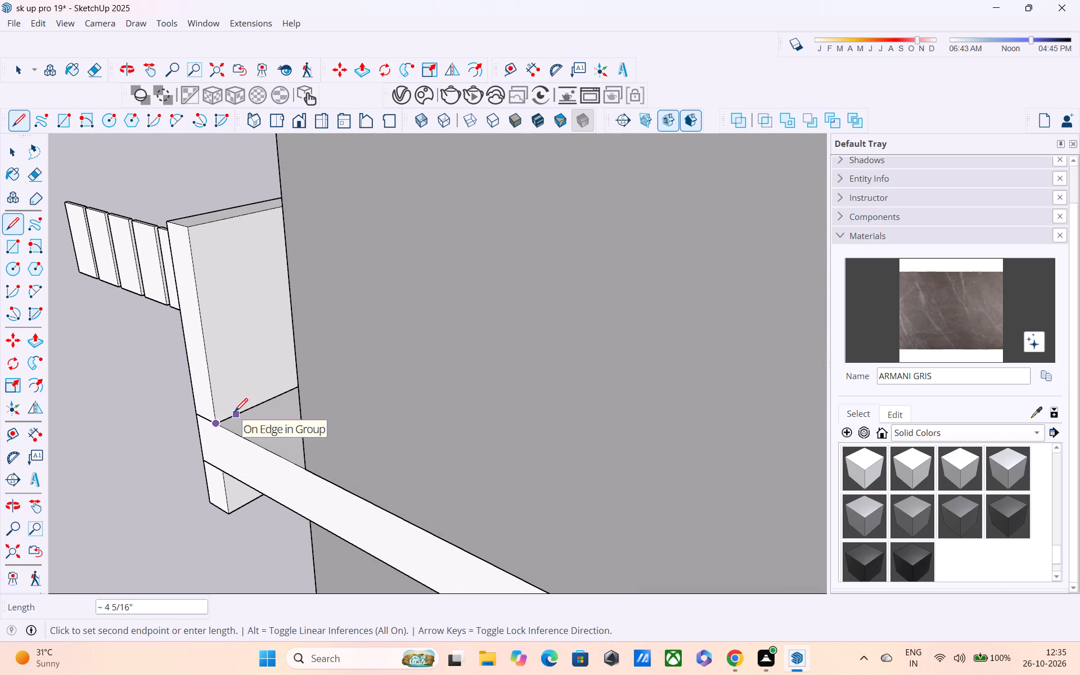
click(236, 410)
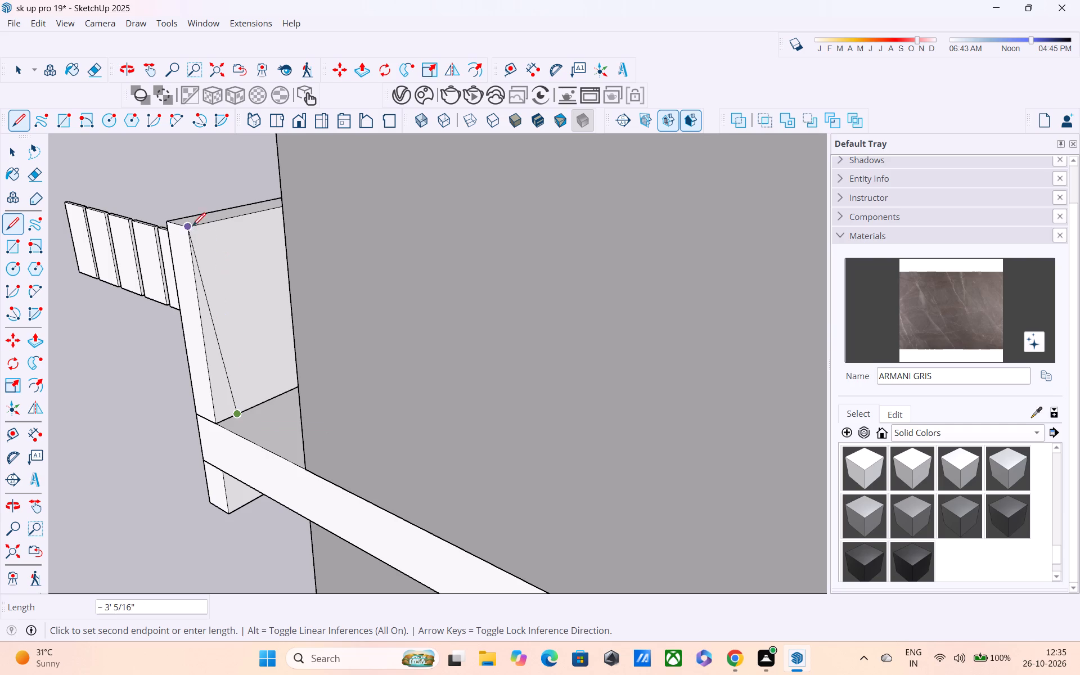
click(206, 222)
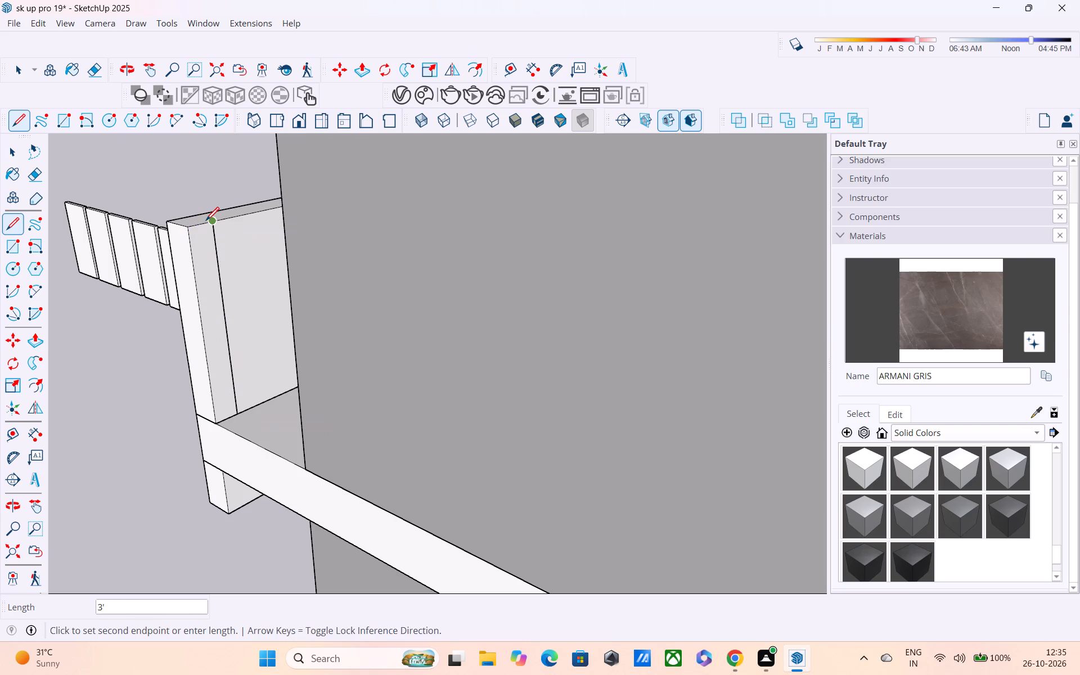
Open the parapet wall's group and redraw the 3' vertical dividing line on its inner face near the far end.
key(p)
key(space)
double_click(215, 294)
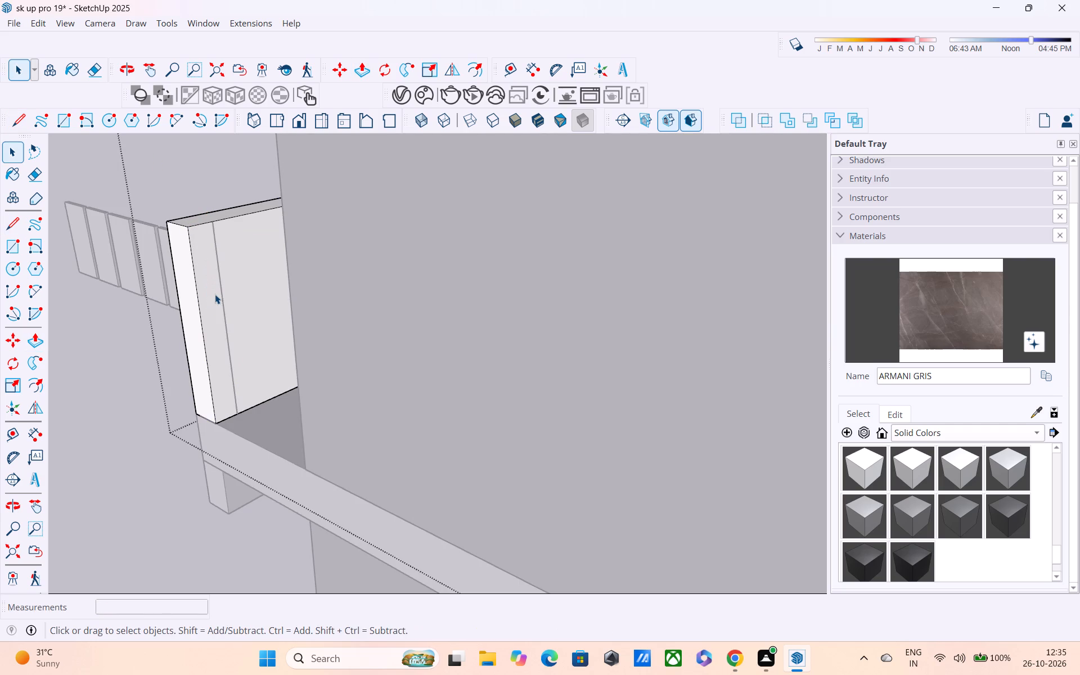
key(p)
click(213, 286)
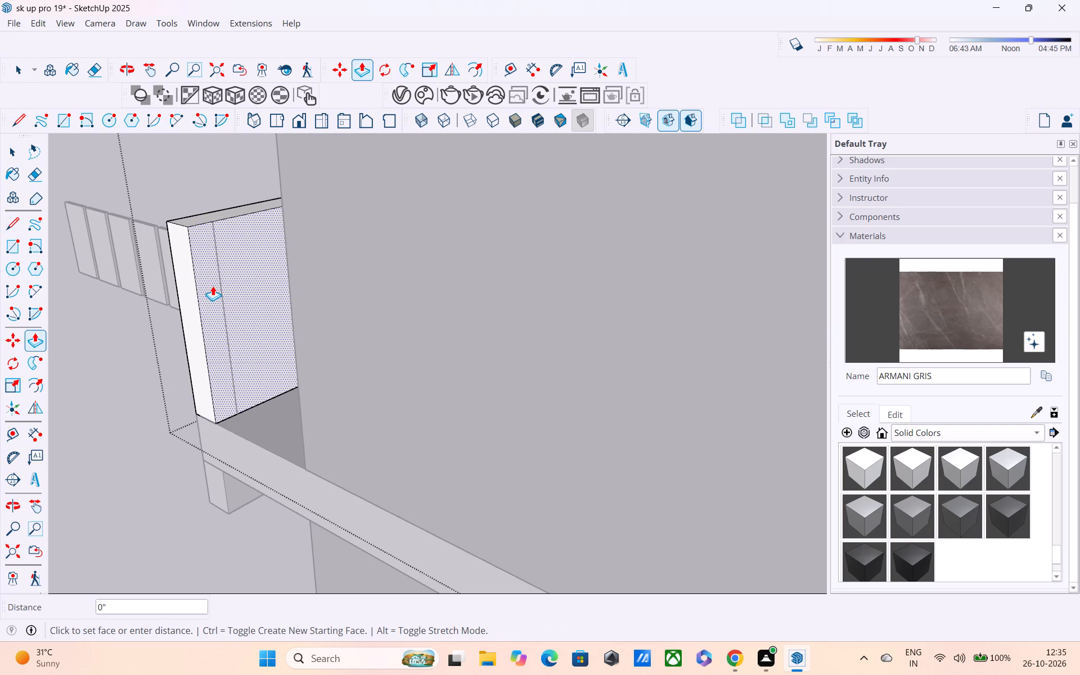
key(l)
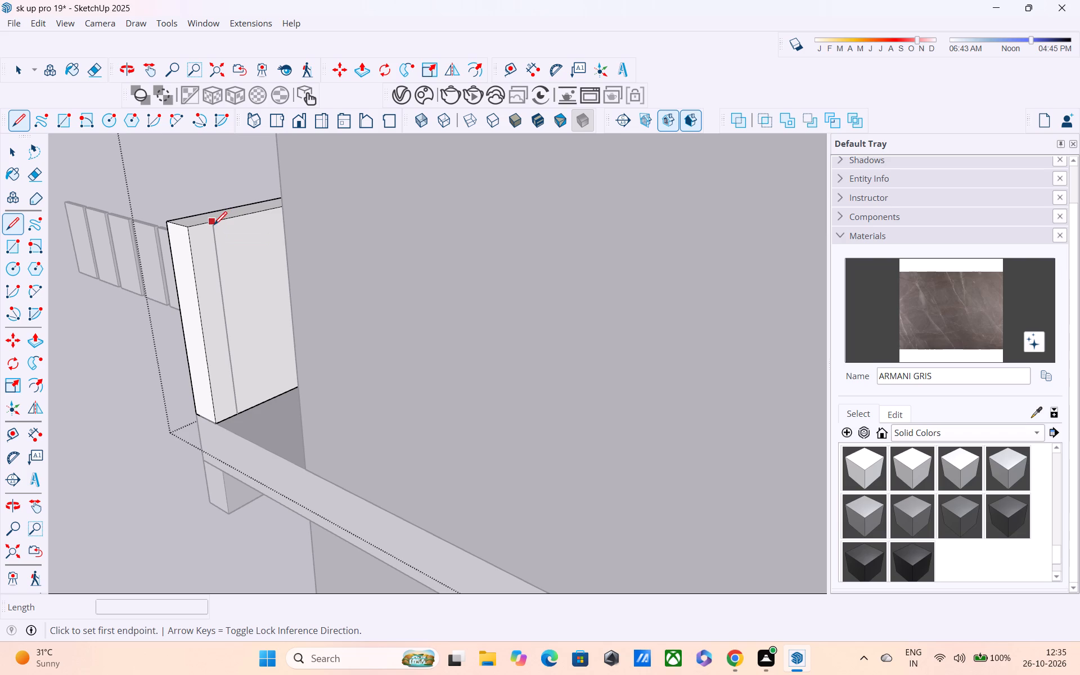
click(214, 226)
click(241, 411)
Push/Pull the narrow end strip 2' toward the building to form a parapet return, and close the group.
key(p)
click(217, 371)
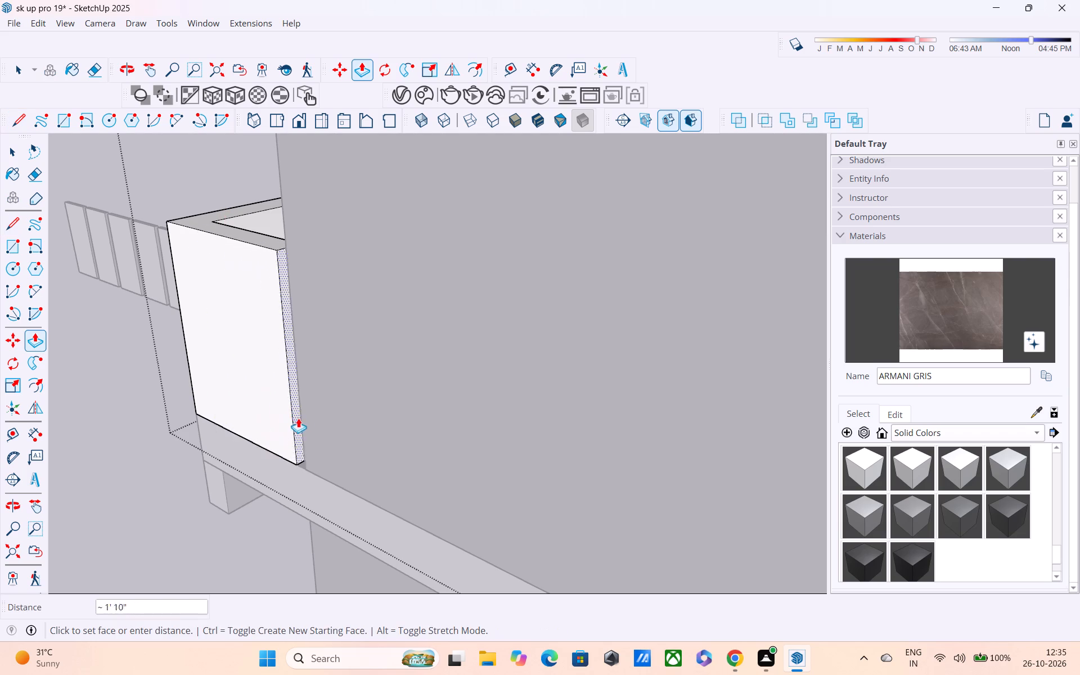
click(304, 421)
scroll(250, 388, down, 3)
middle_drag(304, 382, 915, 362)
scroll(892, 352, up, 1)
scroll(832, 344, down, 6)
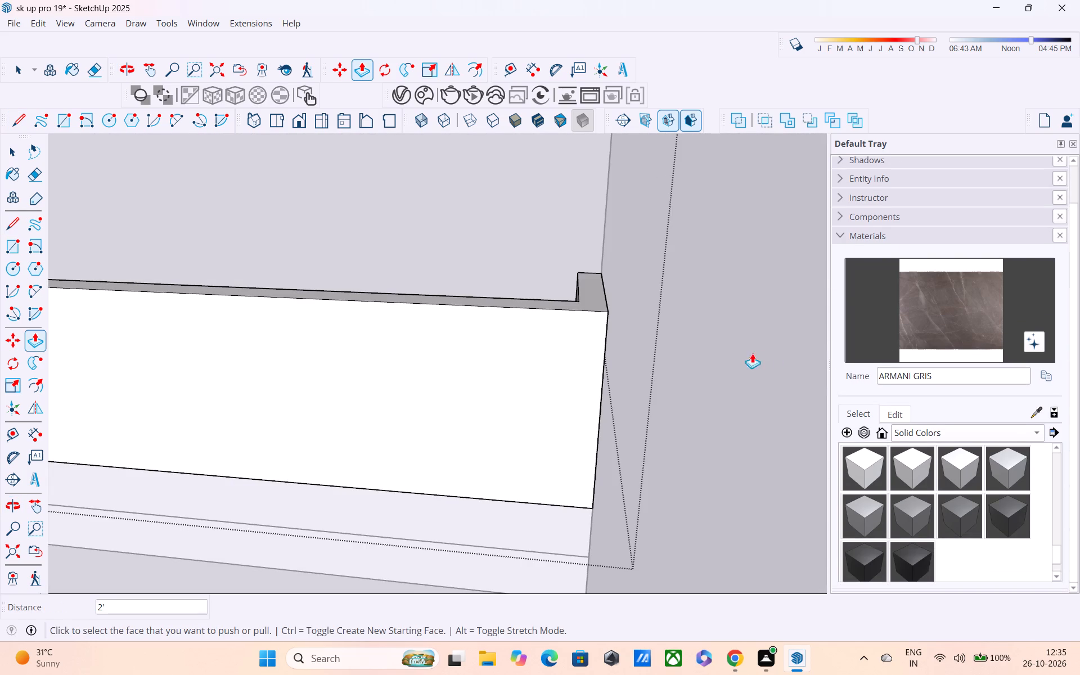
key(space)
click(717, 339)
Examine the parapet wall's outer face and its junction with the louvred screen and floor slab, opening its group.
scroll(602, 343, down, 5)
middle_drag(427, 367, 664, 363)
scroll(563, 359, down, 5)
middle_drag(468, 386, 475, 313)
scroll(475, 314, down, 4)
middle_drag(477, 322, 786, 313)
scroll(529, 332, down, 2)
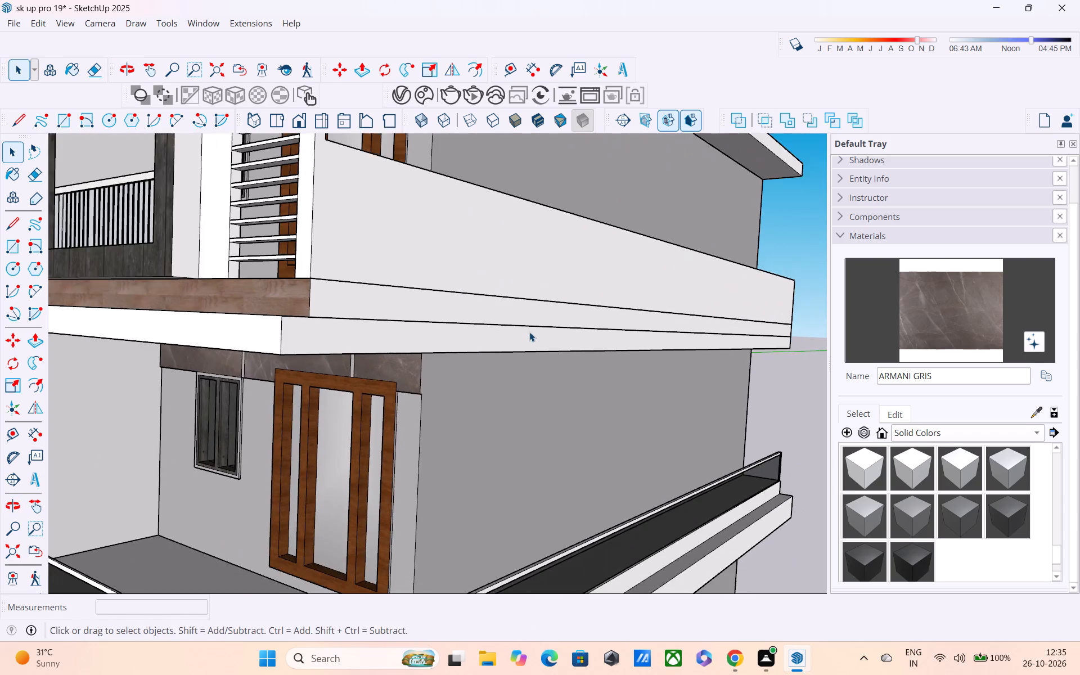
middle_drag(529, 332, 417, 348)
scroll(414, 338, up, 4)
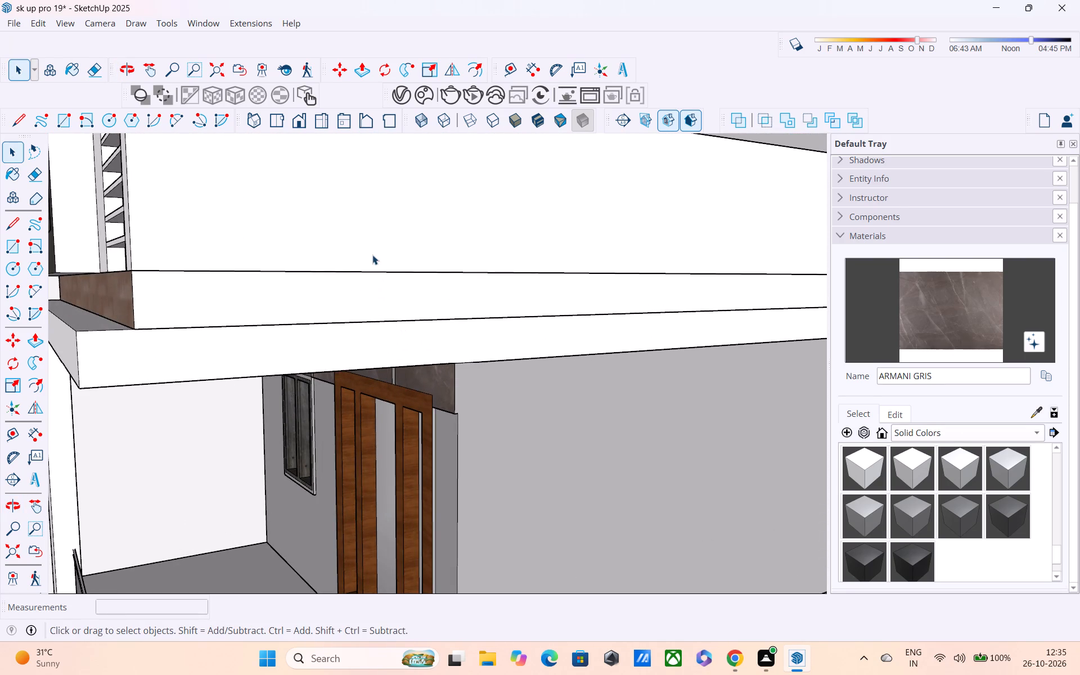
double_click(372, 255)
scroll(366, 292, down, 4)
middle_drag(381, 313, 335, 400)
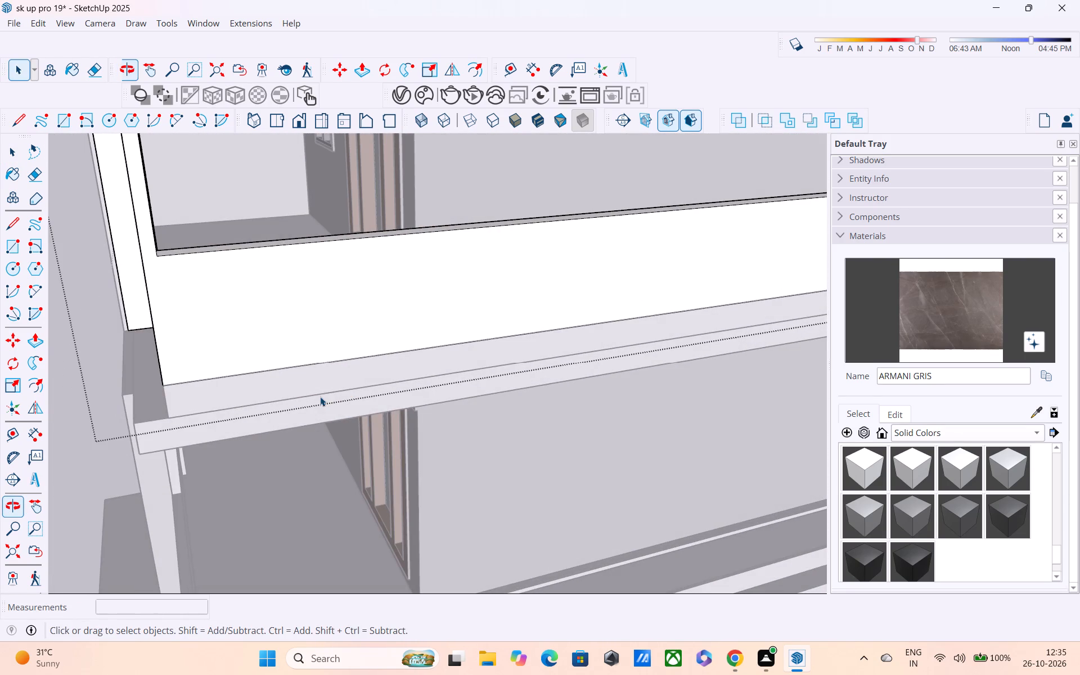
Undo back to before the parapet wall was extruded from the louvred screen's post, and close the screen's group.
key(ctrl+z)
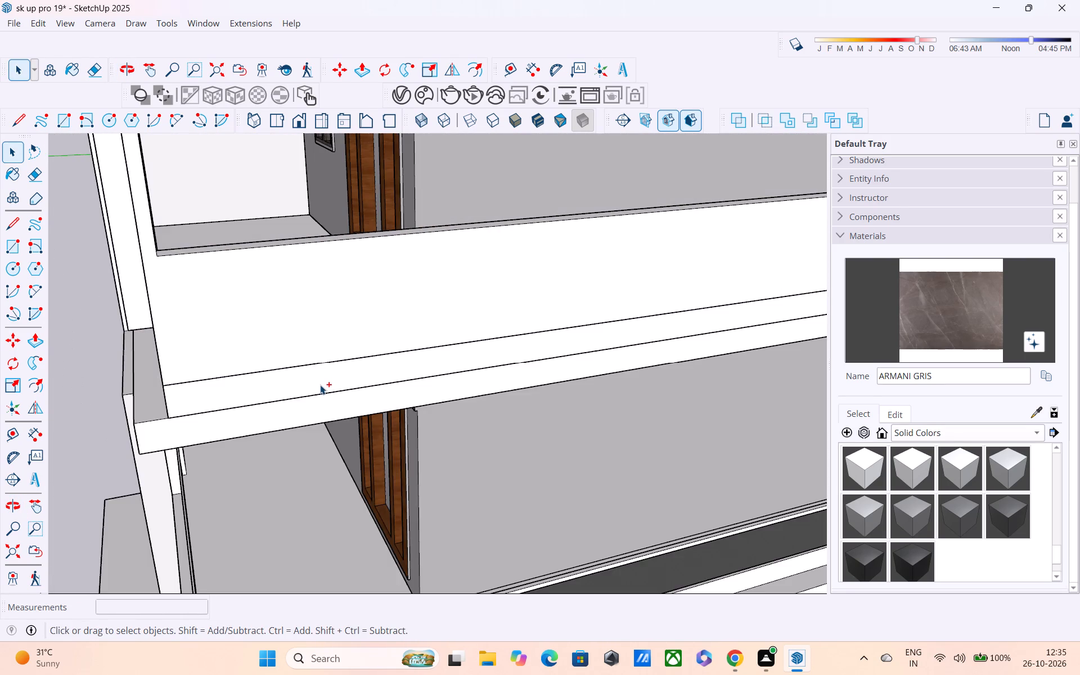
key(ctrl+z)
key(ctrl+z)
key(ctrl+z)
key(ctrl+z)
key(ctrl+z)
key(ctrl+z)
key(ctrl+z)
key(ctrl+z)
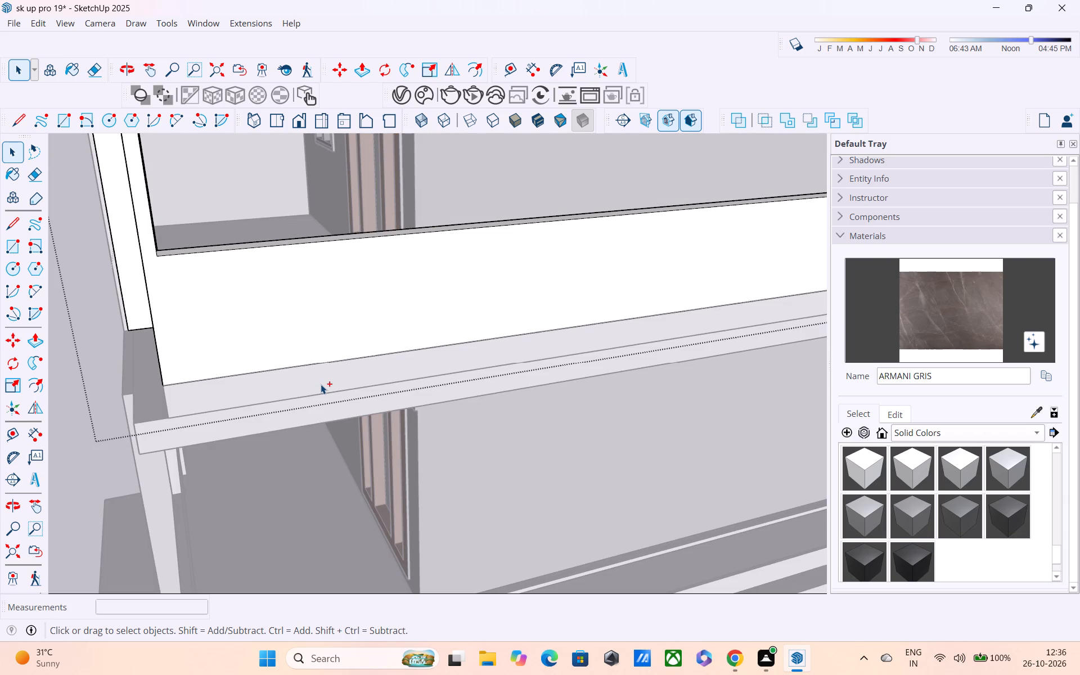
key(ctrl+z)
middle_drag(321, 384, 276, 406)
scroll(276, 404, down, 5)
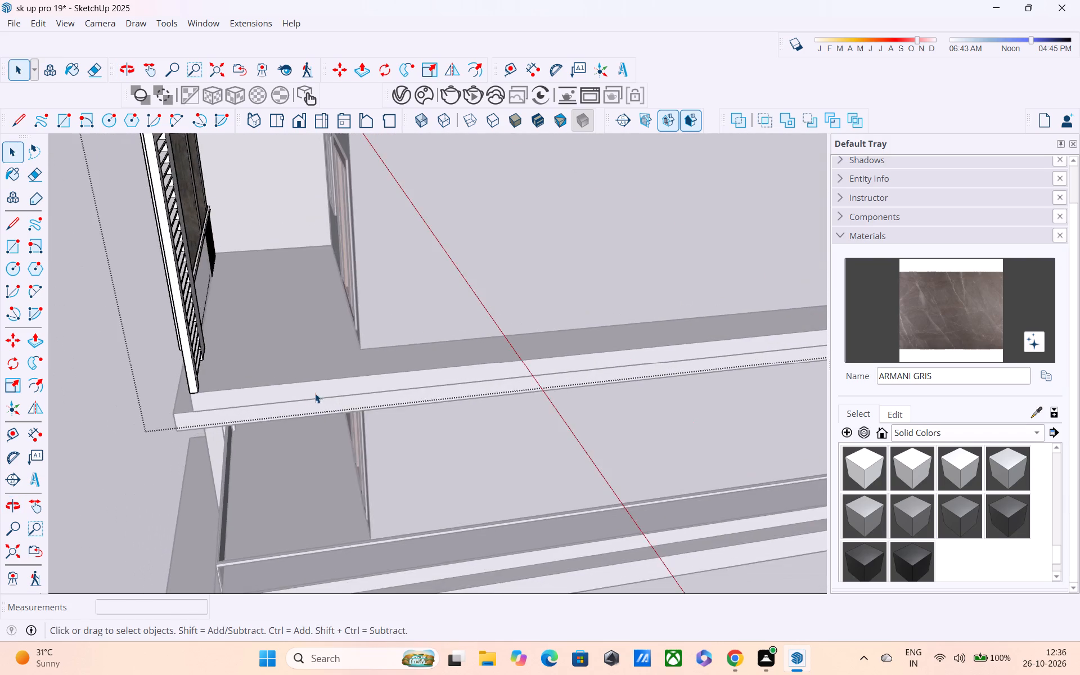
middle_drag(315, 393, 254, 440)
scroll(256, 442, up, 1)
key(space)
scroll(147, 416, down, 3)
shift+middle_drag(211, 406, 386, 346)
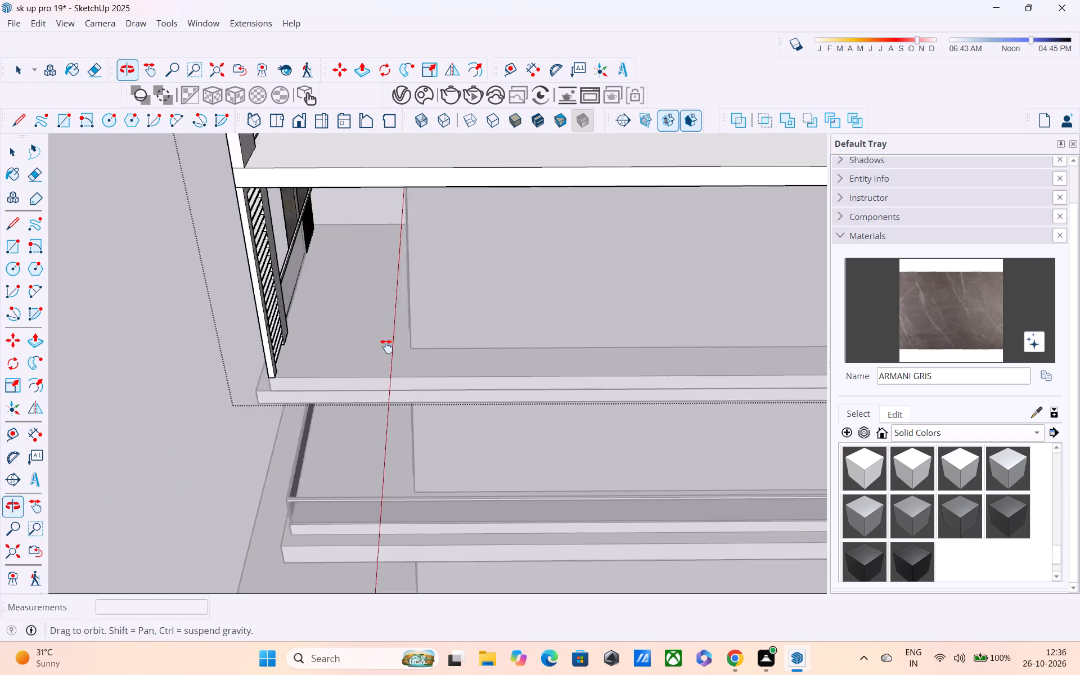
shift+middle_drag(386, 346, 494, 289)
click(358, 340)
Open the floor slab's group beside the louvred screen and copy its long outer top edge about 8" inward.
middle_drag(610, 343, 442, 355)
scroll(442, 355, up, 5)
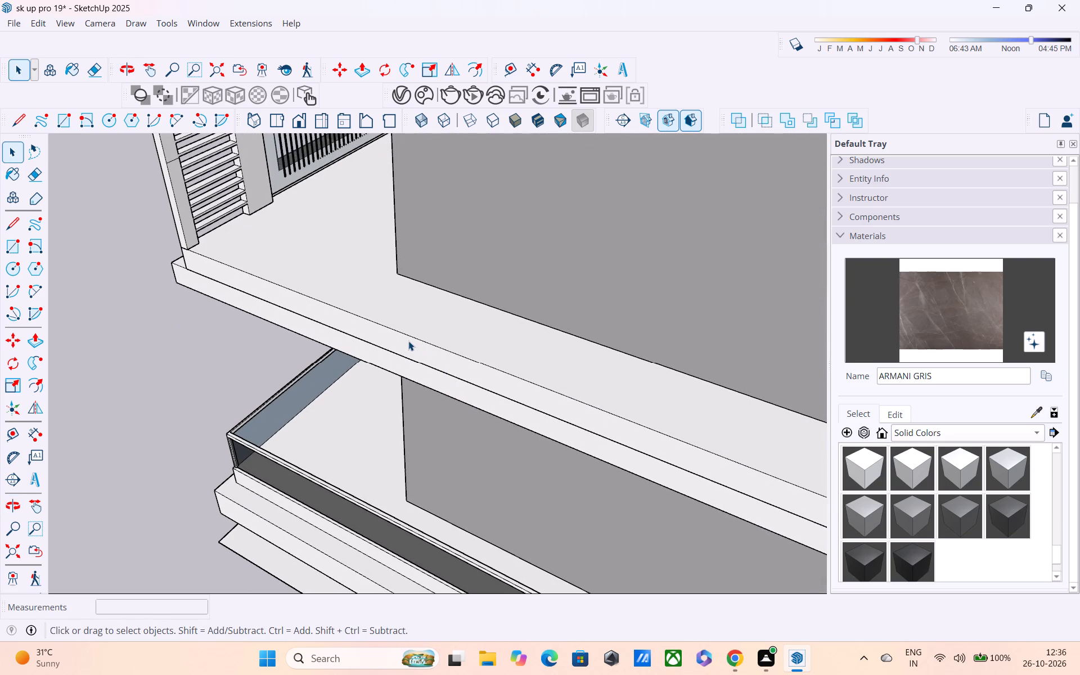
click(412, 338)
double_click(412, 338)
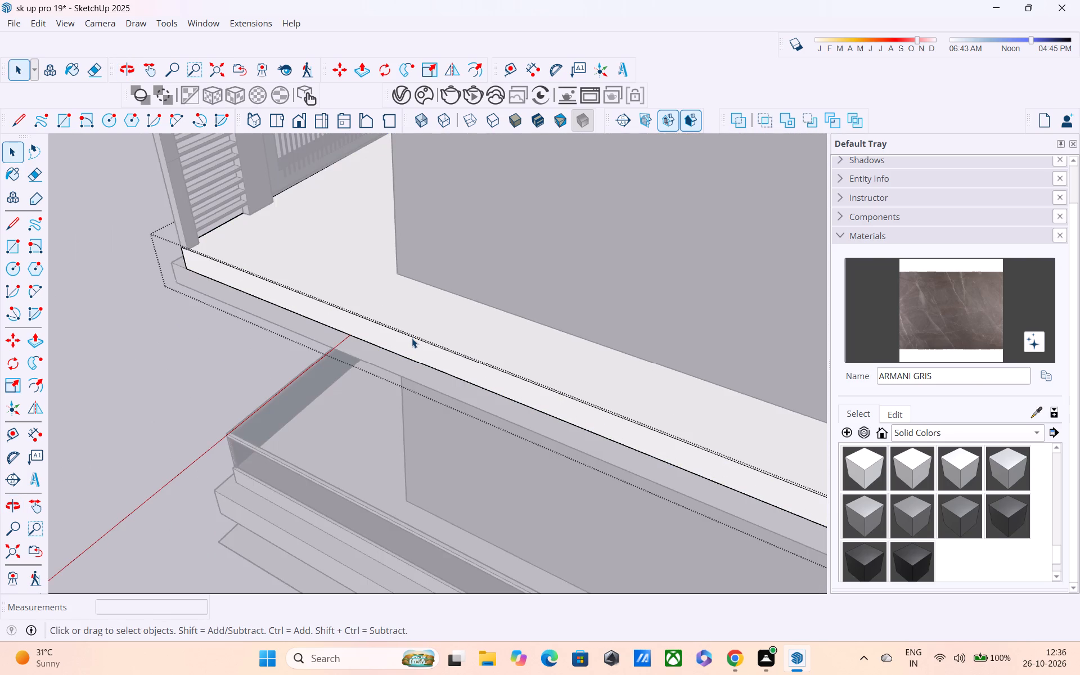
click(414, 337)
key(m)
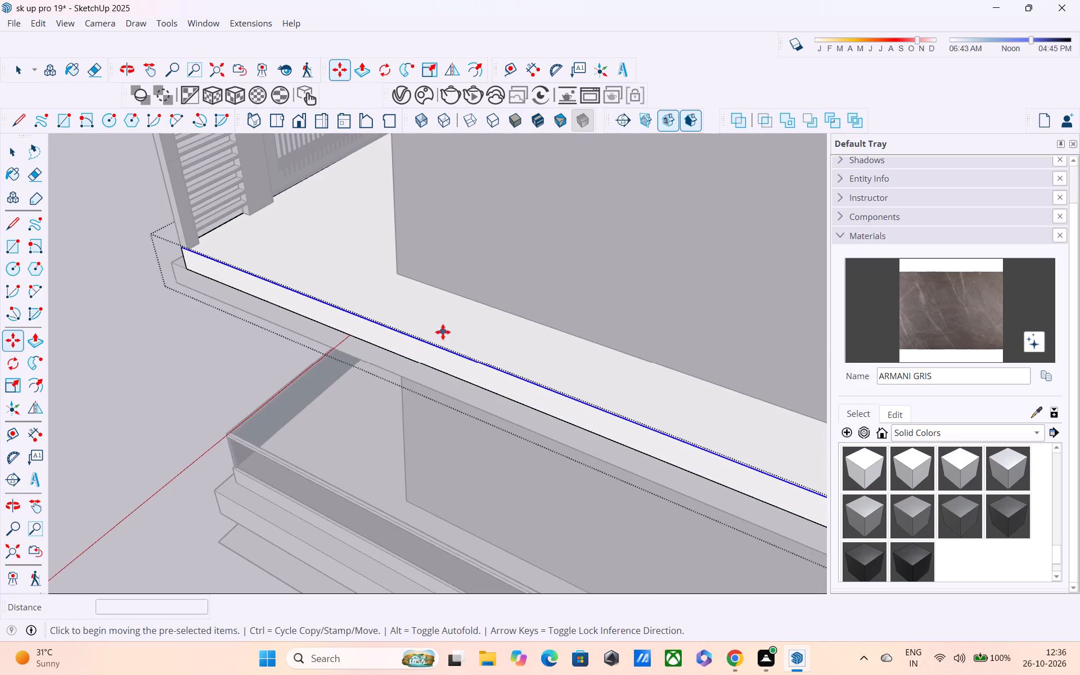
scroll(444, 332, down, 6)
middle_drag(484, 357, 64, 265)
scroll(484, 357, up, 1)
scroll(219, 349, down, 1)
shift+middle_drag(245, 370, 211, 352)
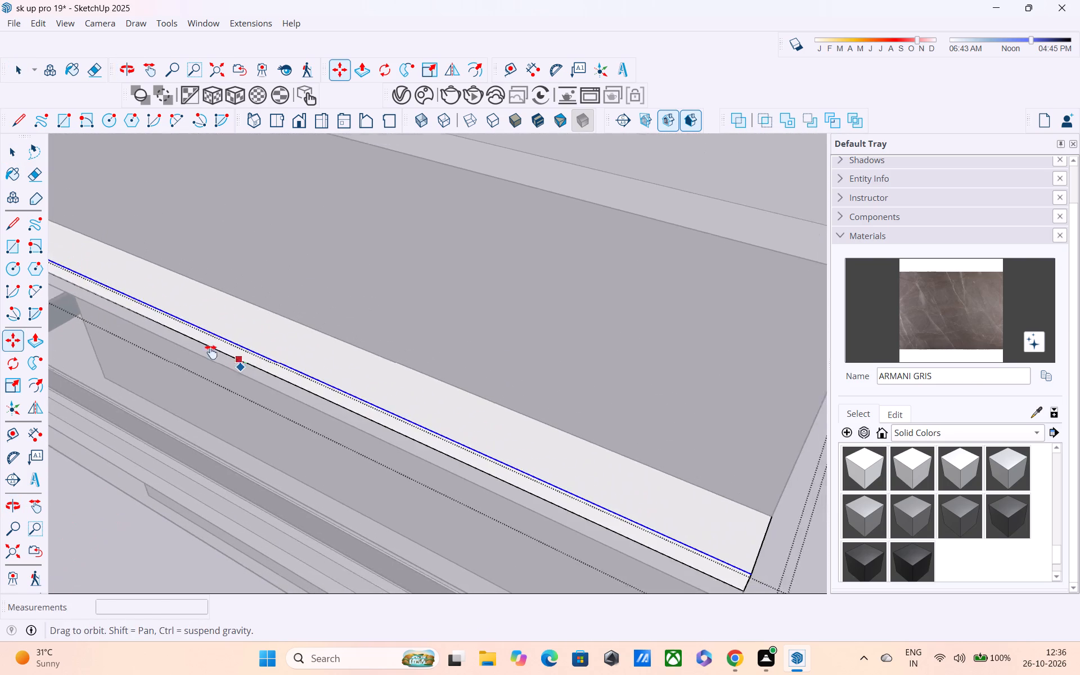
shift+middle_drag(211, 352, 93, 260)
click(533, 419)
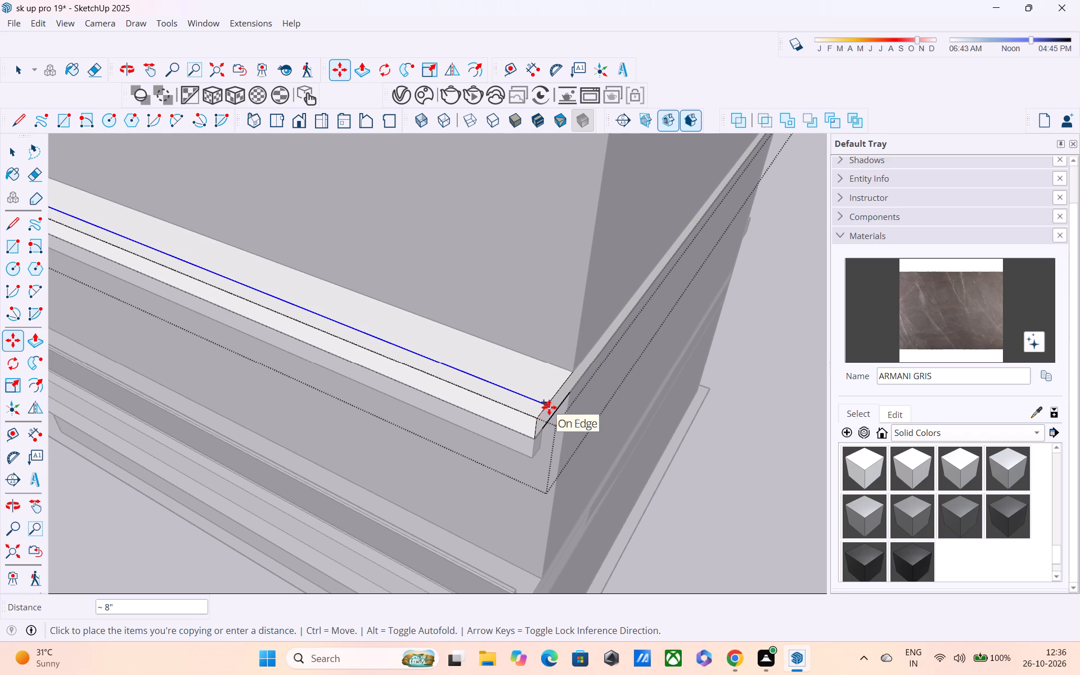
click(549, 407)
Push/Pull the 8" strip along the slab's outer edge up 3' to form a parapet wall.
key(space)
click(529, 407)
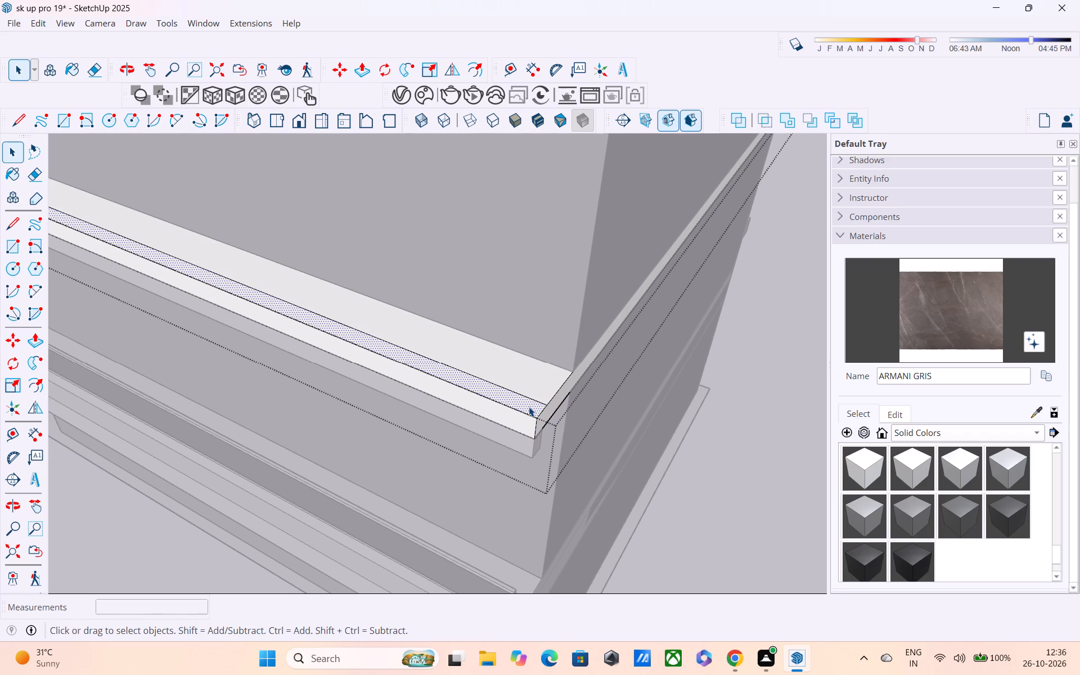
key(p)
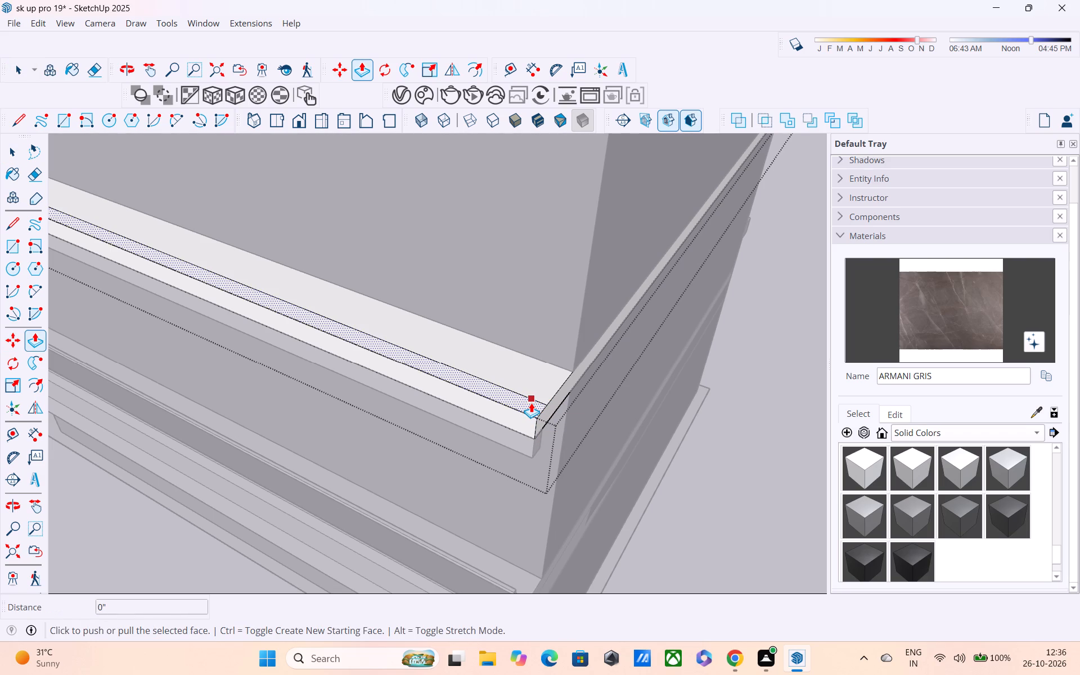
click(532, 405)
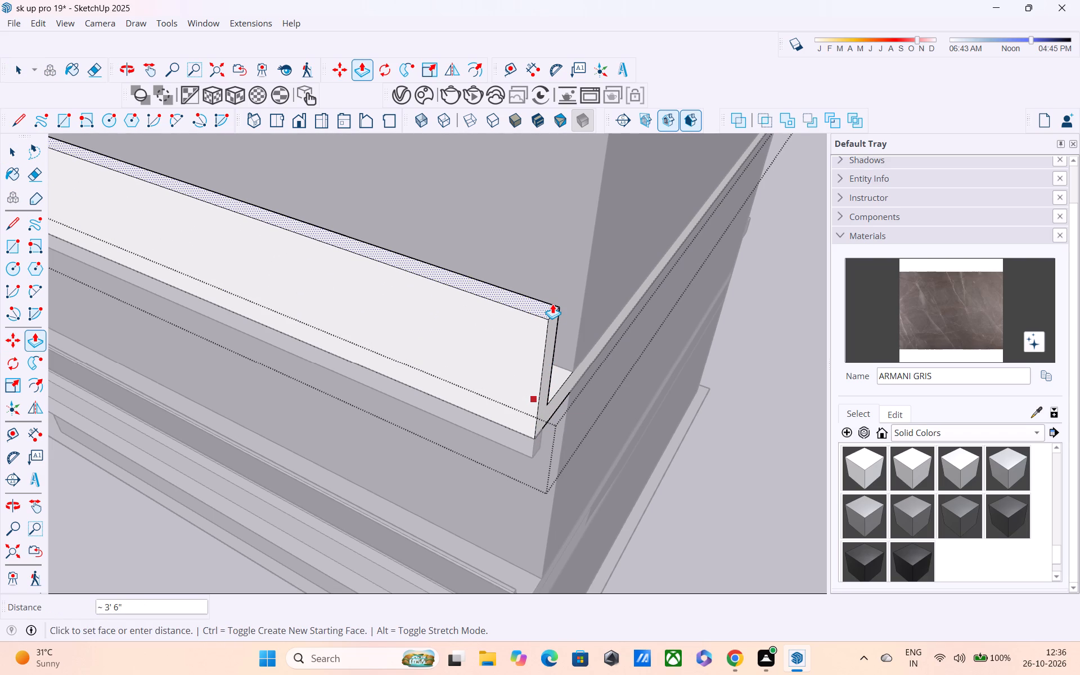
text(3')
key(Return)
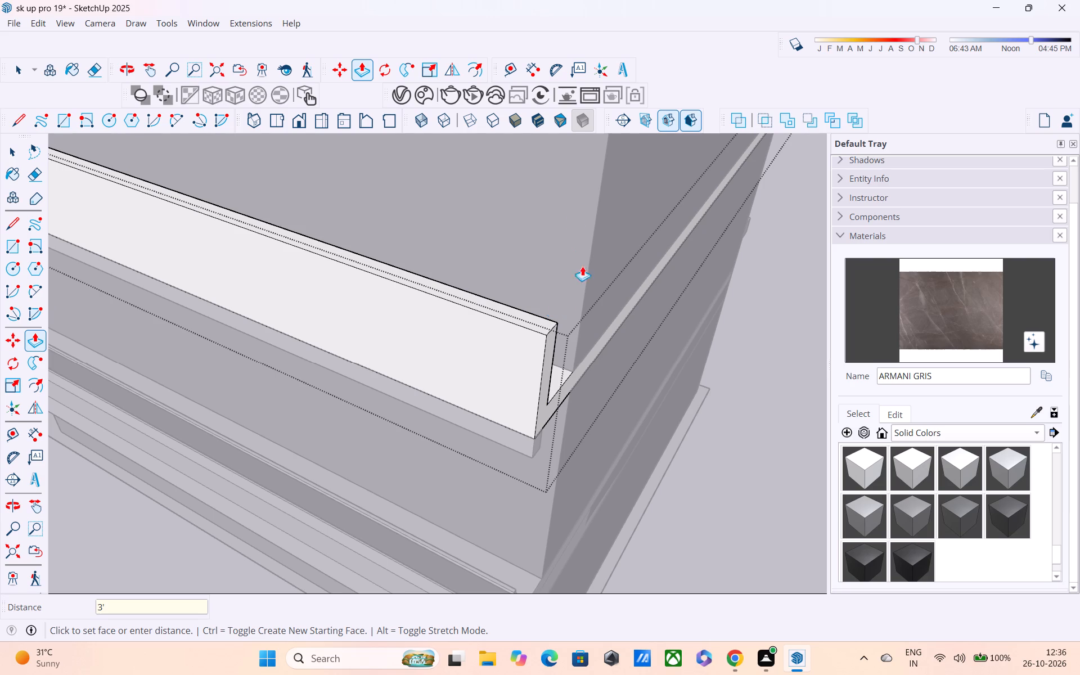
Draw a vertical line on the parapet wall's inner face, marking off an end strip about 6" wide from slab to top.
scroll(570, 213, down, 1)
middle_drag(552, 283, 334, 142)
scroll(321, 125, down, 4)
middle_drag(435, 287, 245, 285)
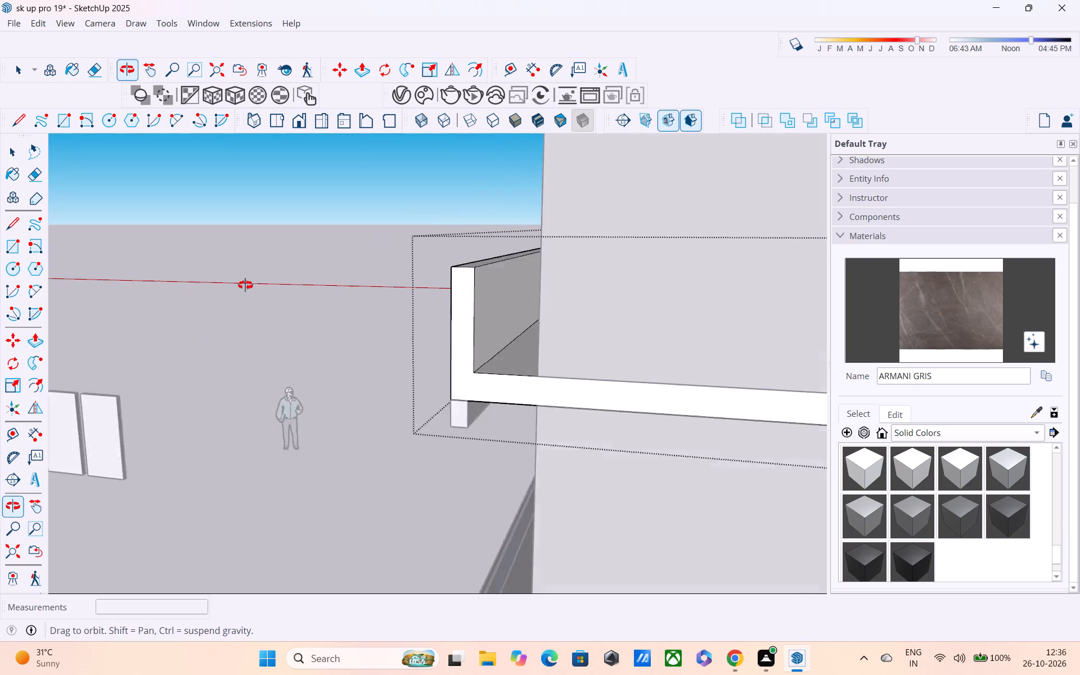
middle_drag(245, 285, 227, 285)
middle_drag(419, 335, 399, 319)
scroll(426, 249, up, 3)
middle_drag(422, 249, 320, 290)
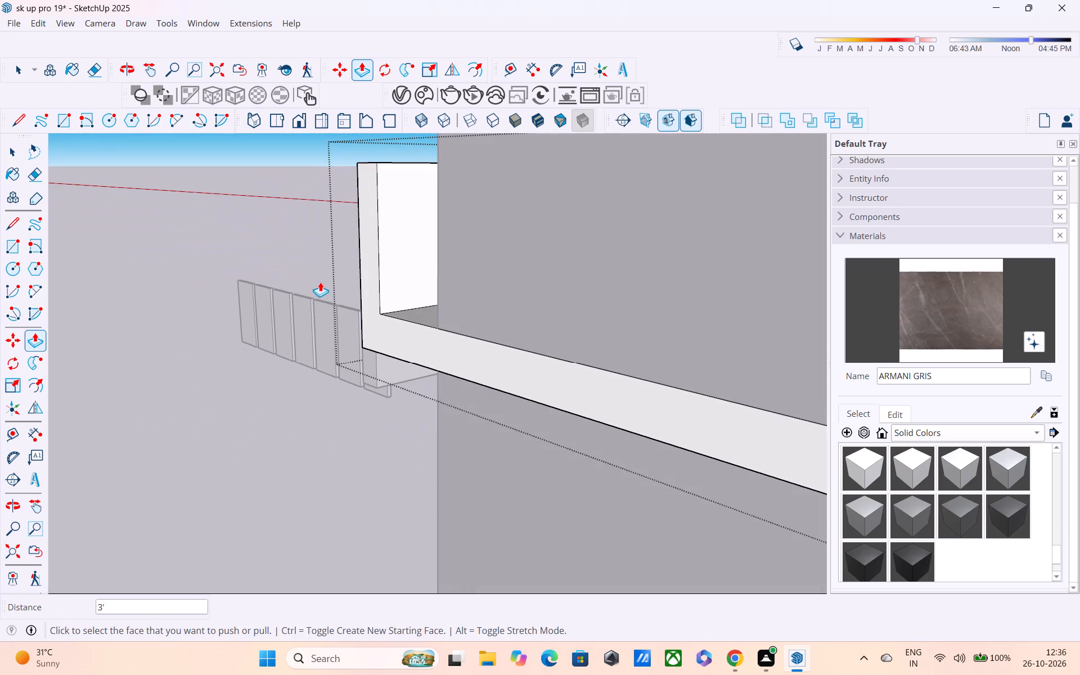
key(l)
scroll(380, 320, up, 3)
click(381, 313)
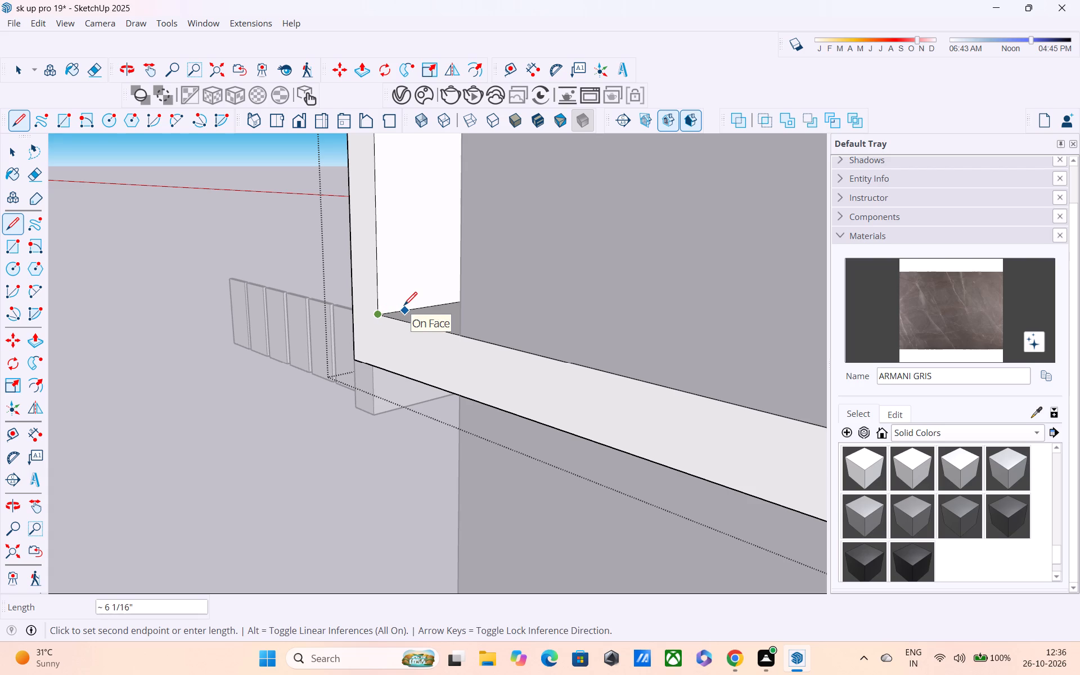
click(404, 307)
shift+middle_drag(401, 217, 401, 224)
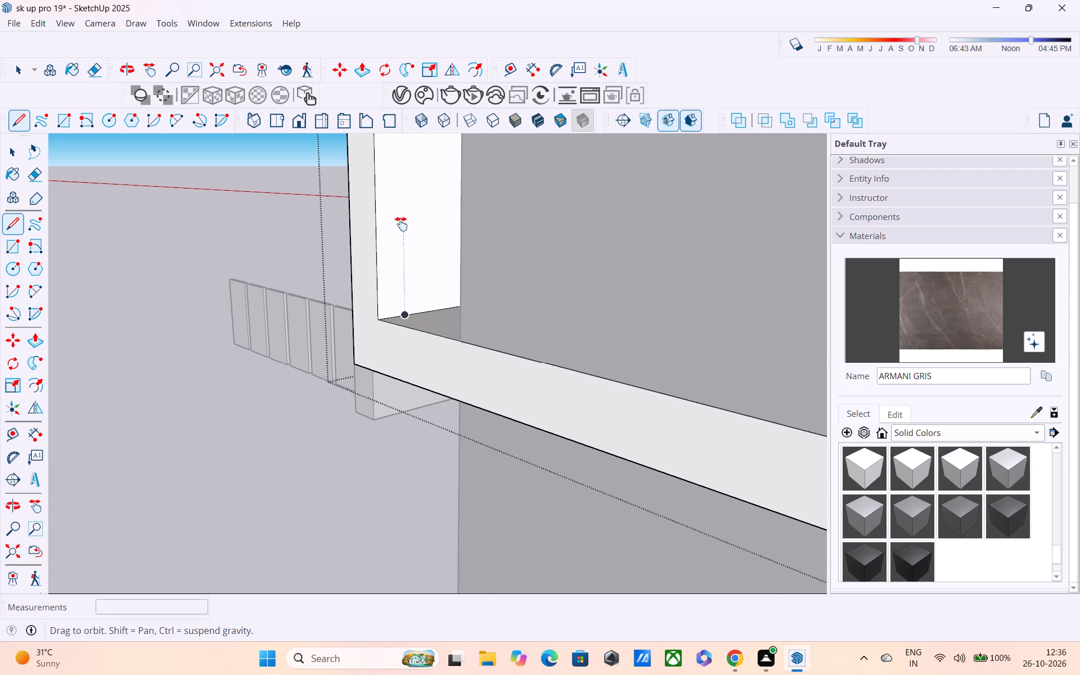
shift+middle_drag(401, 224, 415, 348)
click(417, 241)
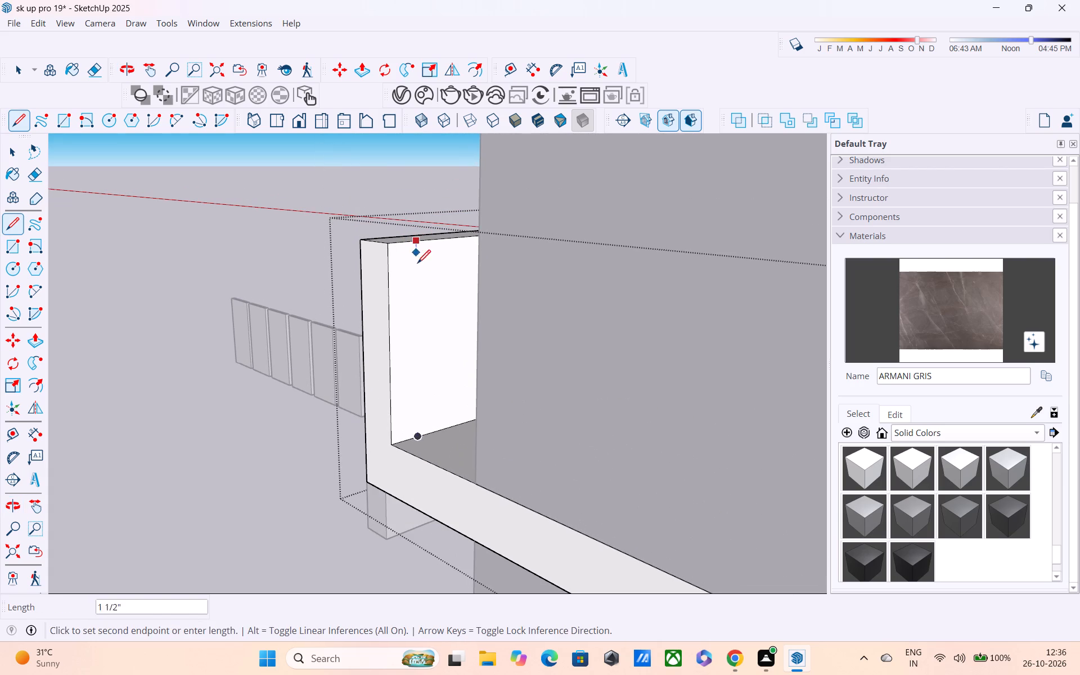
click(416, 437)
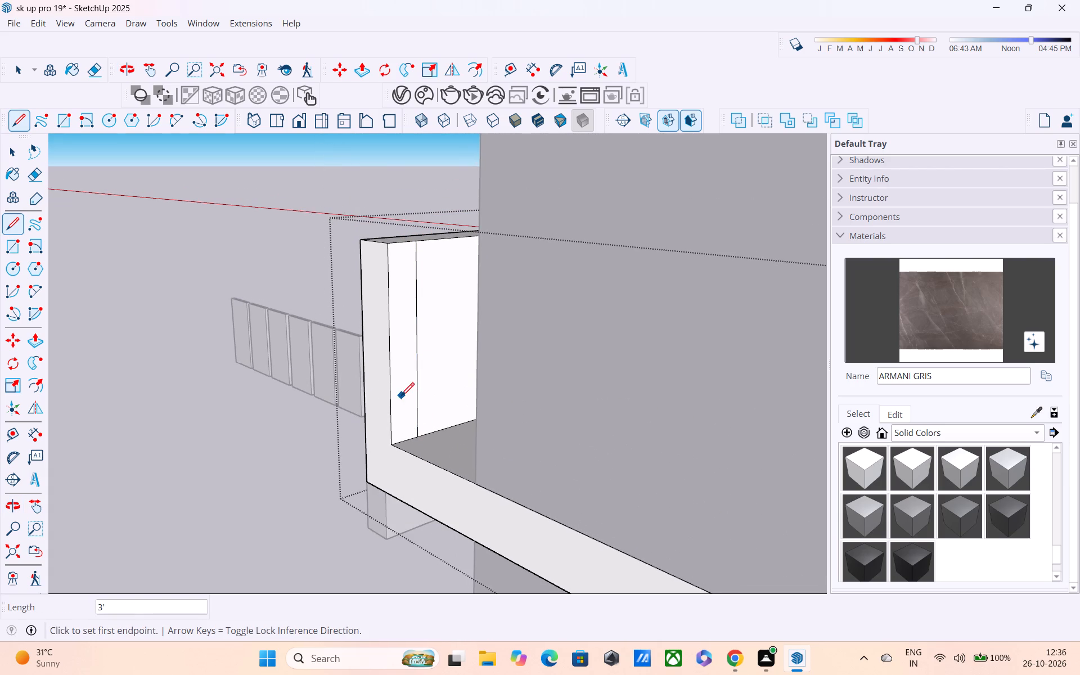
Push/Pull the marked end strip about 1' 9 1/2" inward to the house wall, closing the parapet's end, and leave the group.
key(p)
click(402, 371)
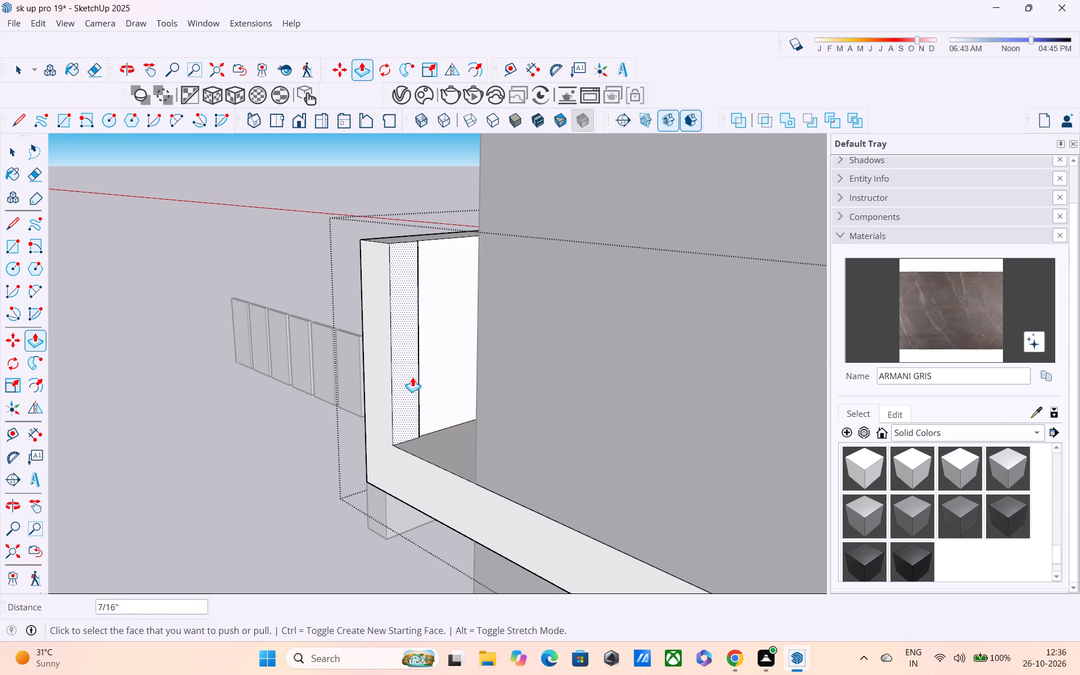
click(412, 377)
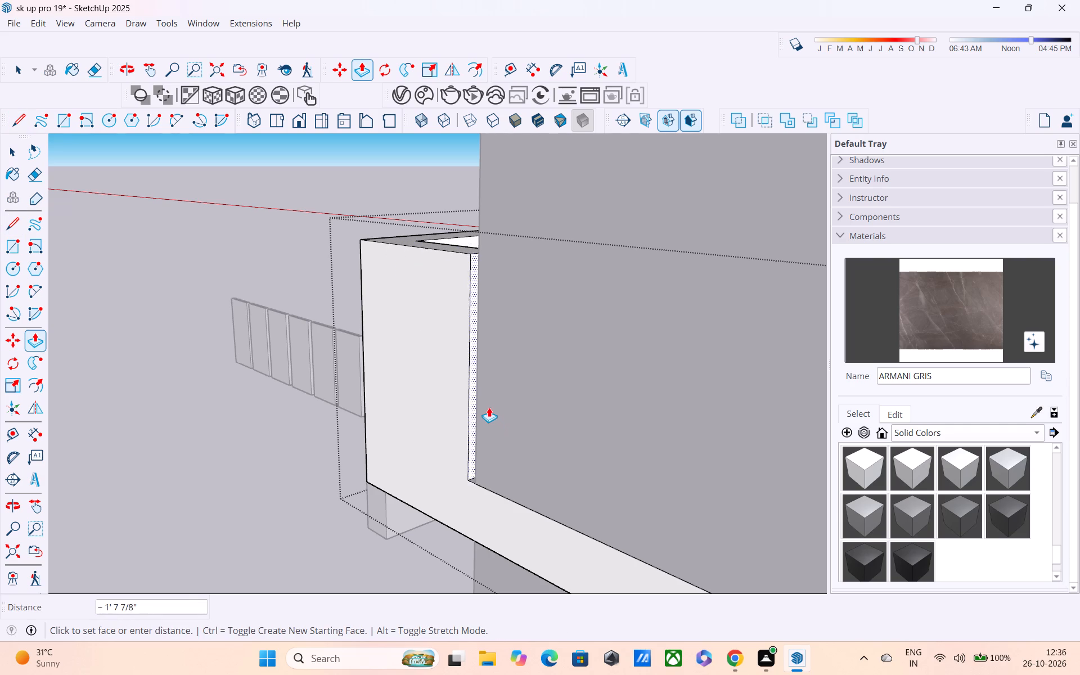
middle_drag(495, 399, 694, 442)
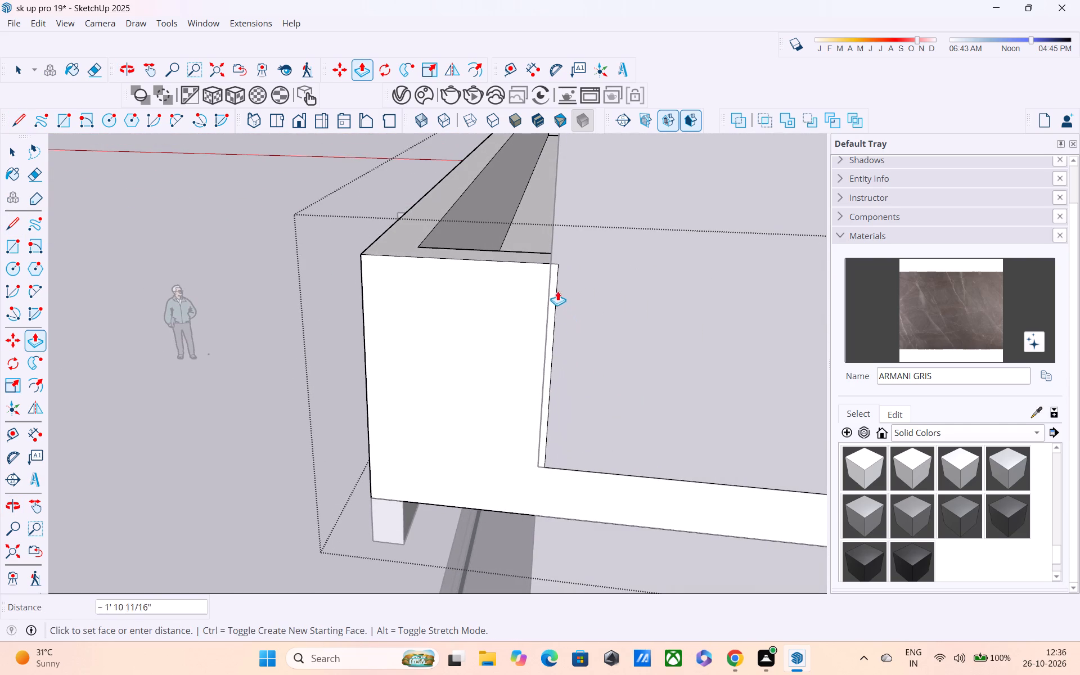
click(552, 281)
middle_drag(544, 336, 935, 402)
scroll(732, 324, down, 5)
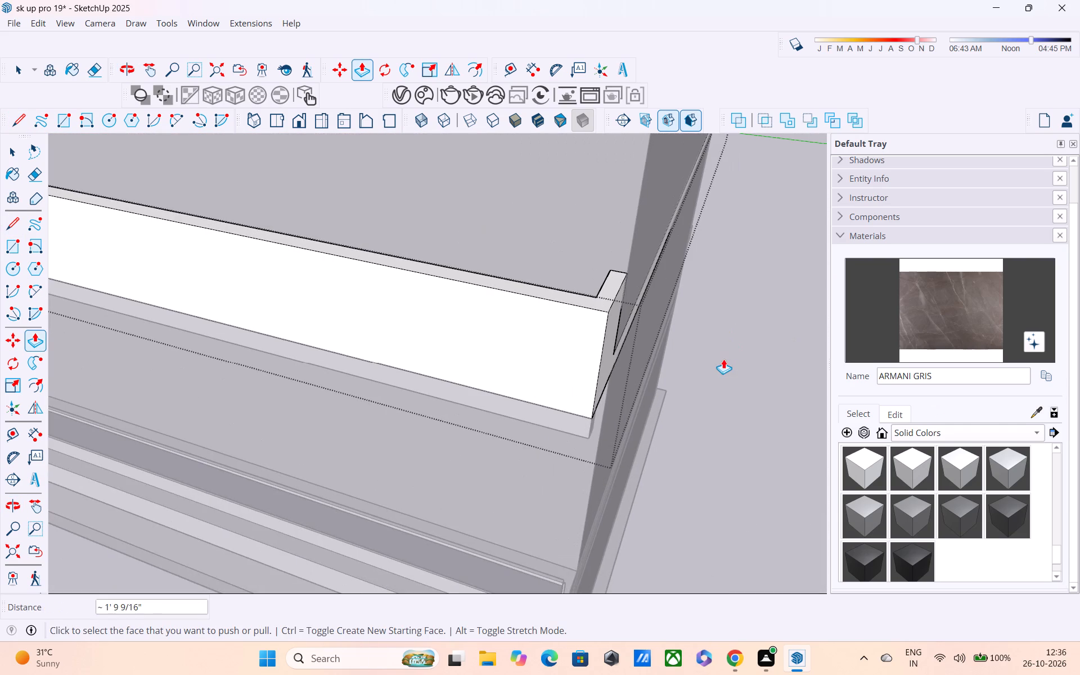
click(749, 318)
key(space)
click(744, 334)
Examine the parapet wall and the whole house from the side, front and above.
middle_drag(591, 357, 637, 354)
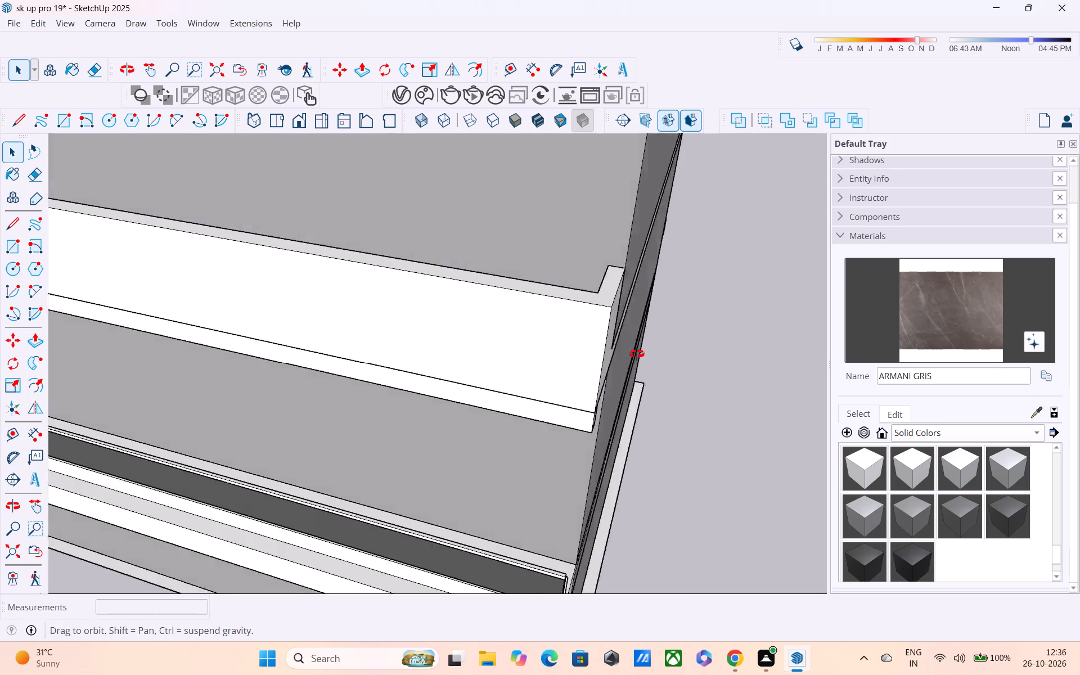
middle_drag(637, 354, 735, 305)
scroll(640, 291, down, 4)
middle_drag(632, 291, 829, 222)
scroll(830, 223, up, 1)
scroll(546, 223, down, 3)
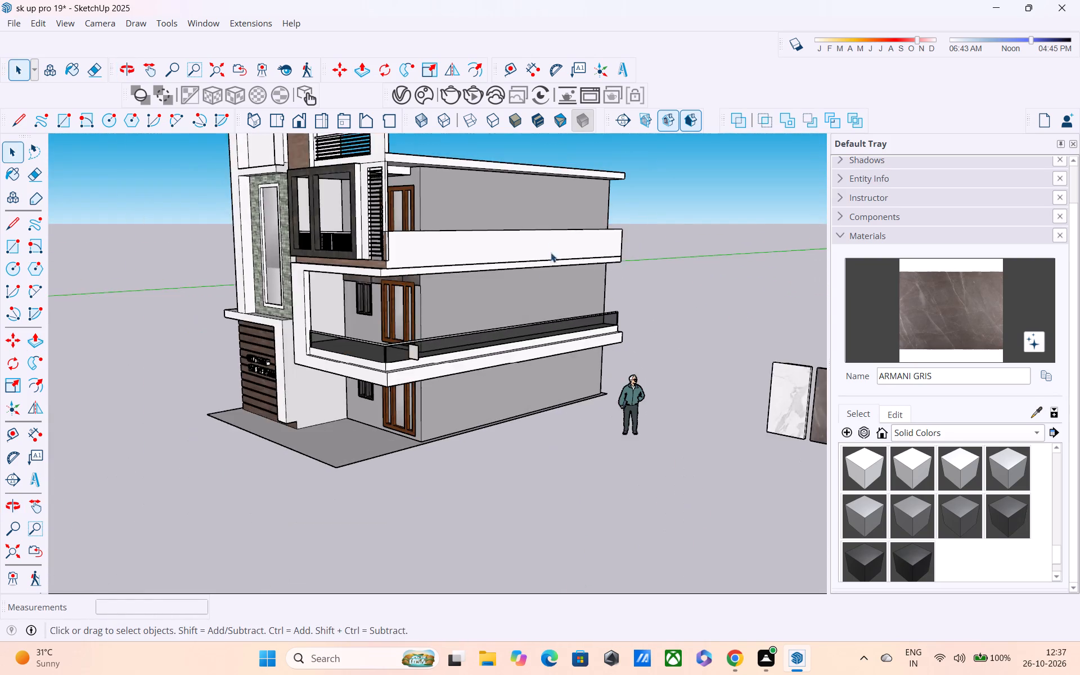
middle_drag(264, 381, 521, 368)
click(663, 270)
scroll(573, 346, up, 2)
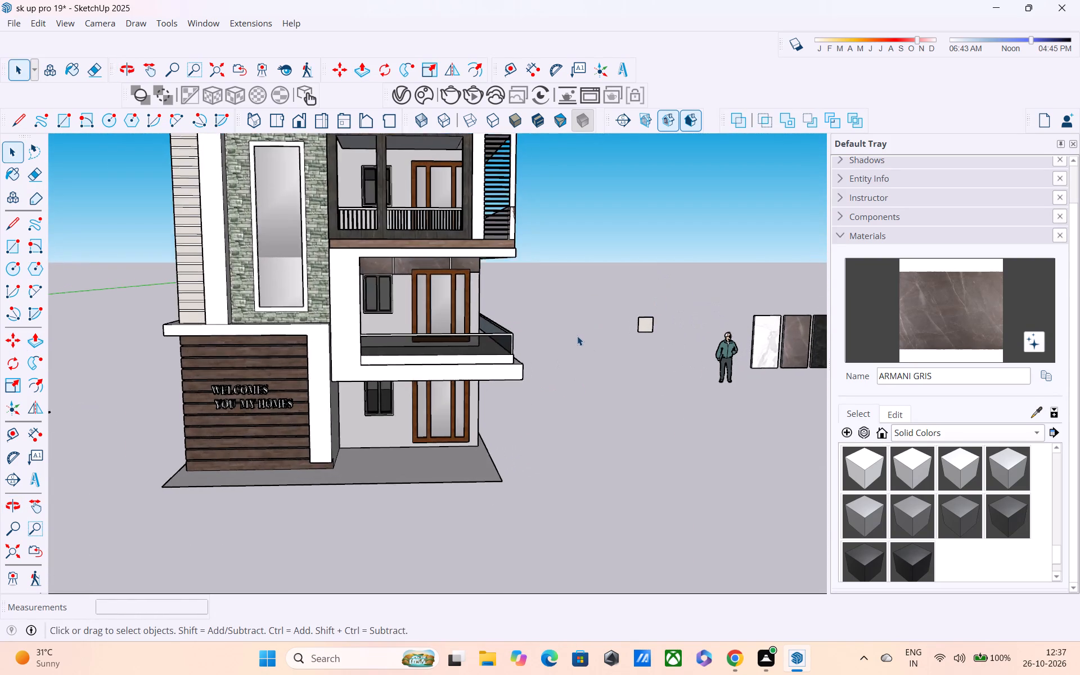
scroll(579, 335, down, 4)
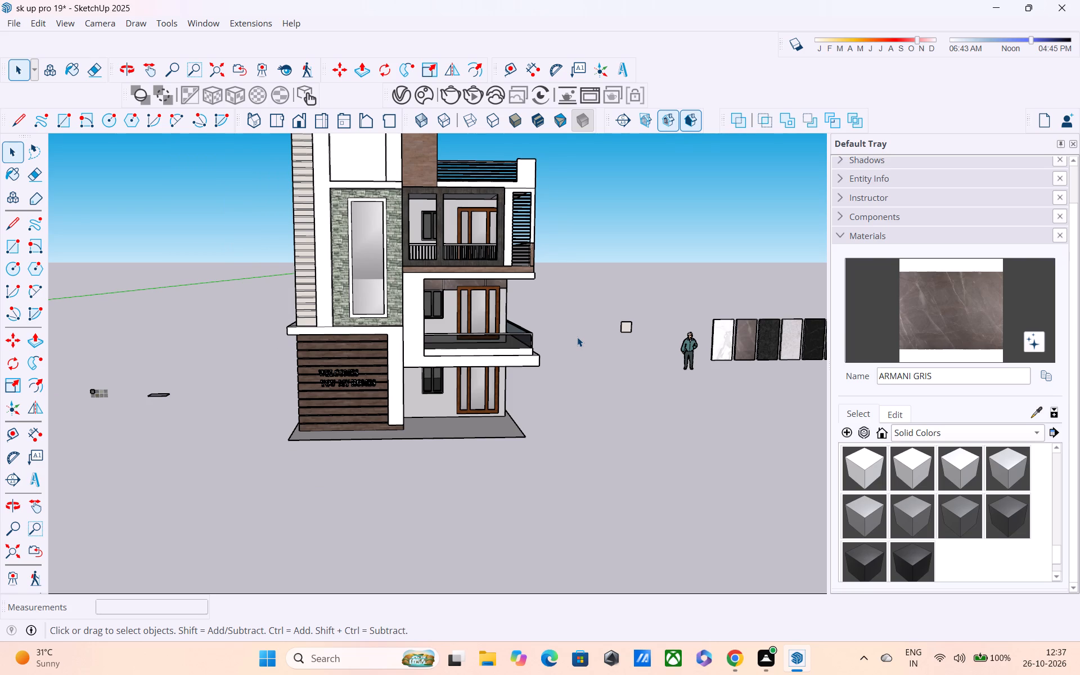
scroll(545, 325, down, 3)
middle_drag(474, 335, 443, 304)
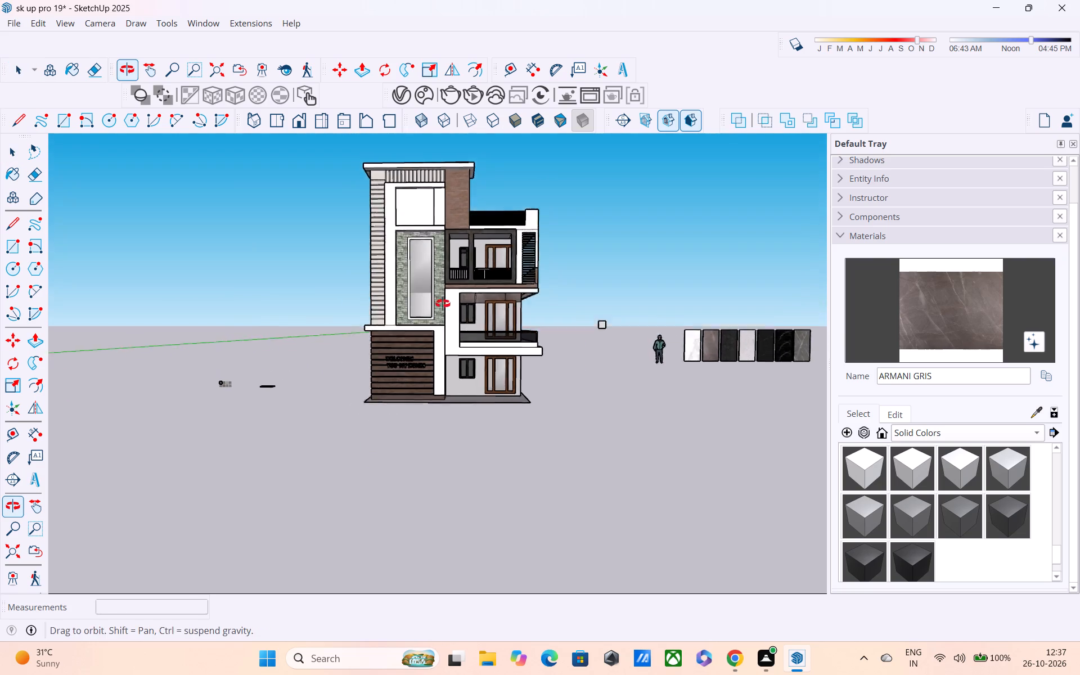
middle_drag(443, 304, 424, 289)
scroll(434, 252, up, 4)
scroll(468, 190, up, 1)
middle_drag(464, 191, 385, 296)
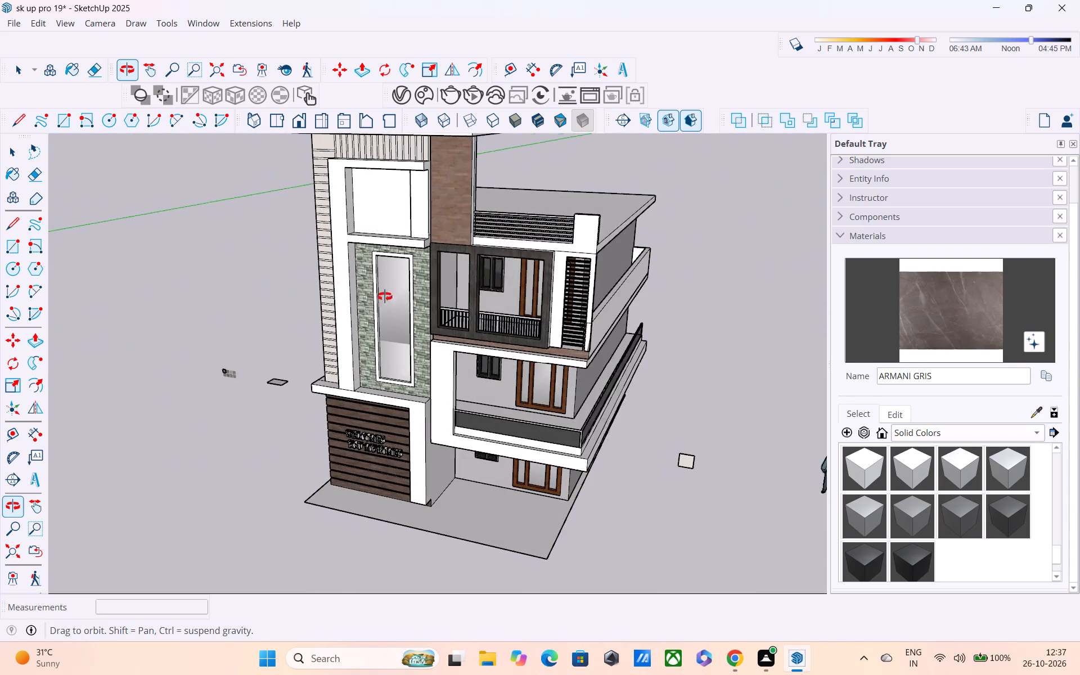
middle_drag(385, 296, 391, 294)
scroll(393, 297, down, 1)
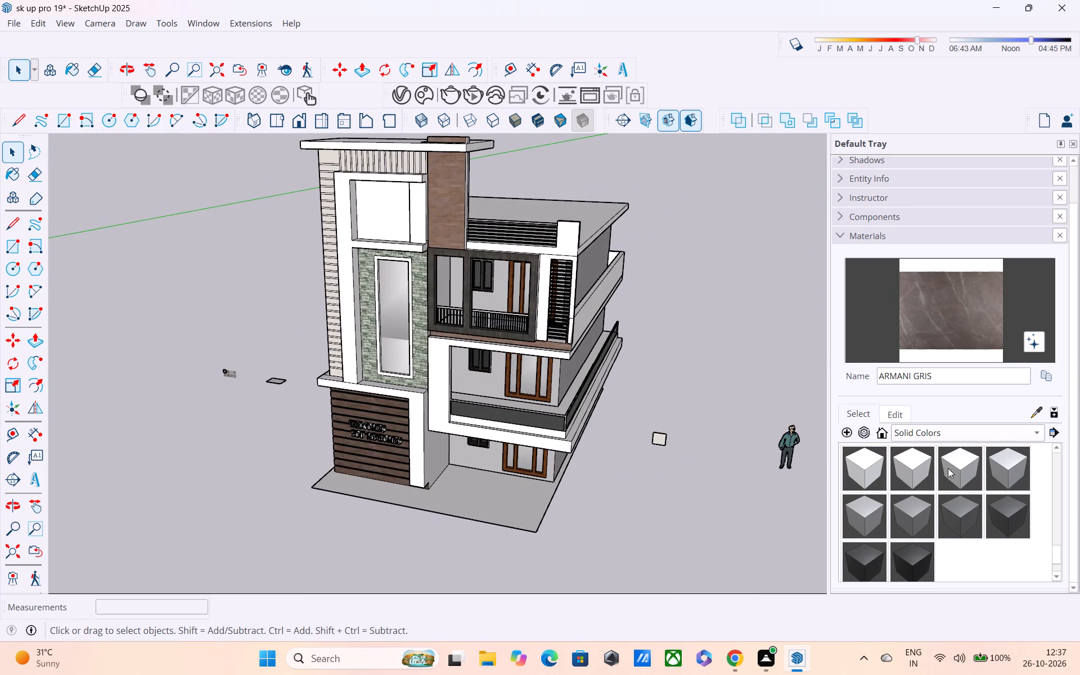
Paint the blank recessed panel near the tower's top with Wood_Veneer_15_1K from the Wood materials.
scroll(920, 511, up, 3)
scroll(904, 464, up, 3)
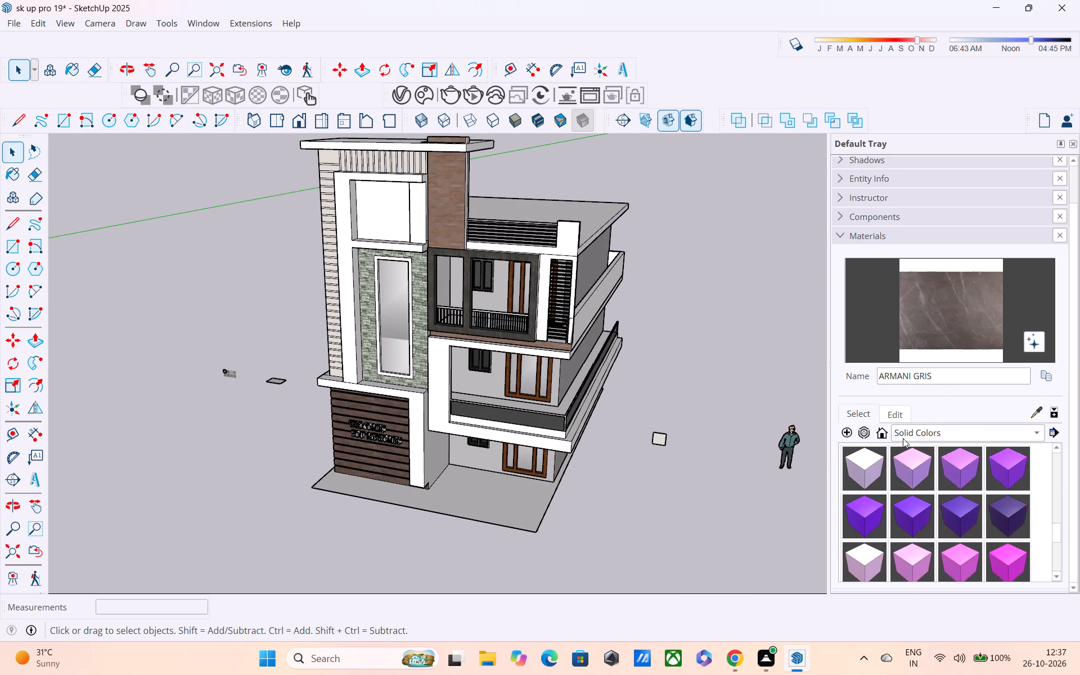
scroll(903, 437, up, 4)
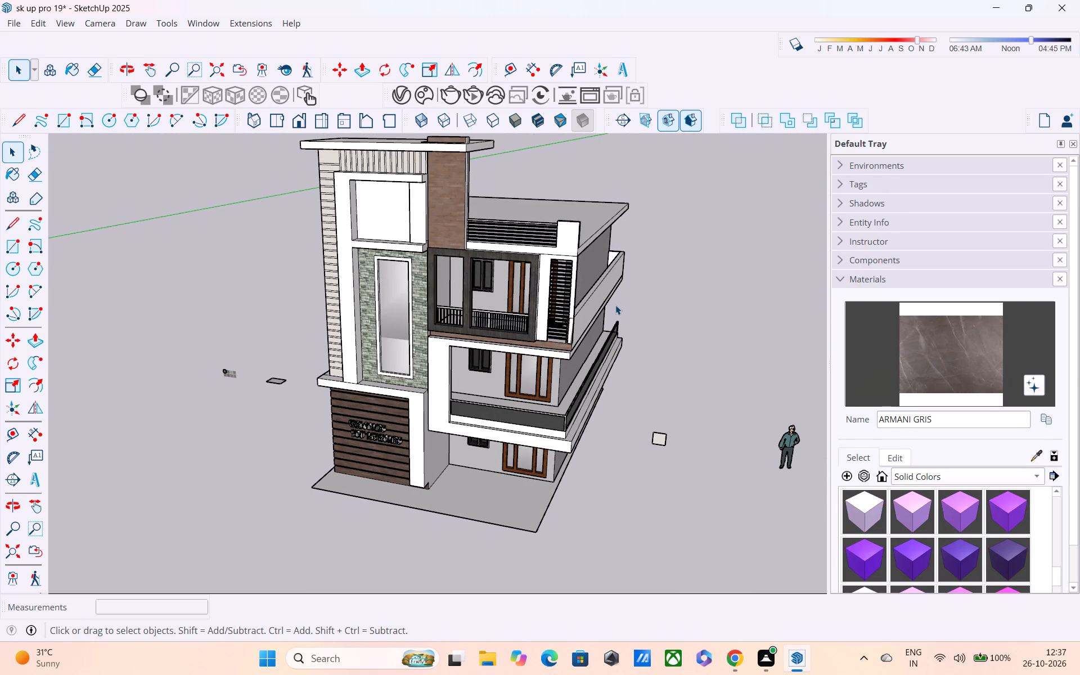
click(934, 476)
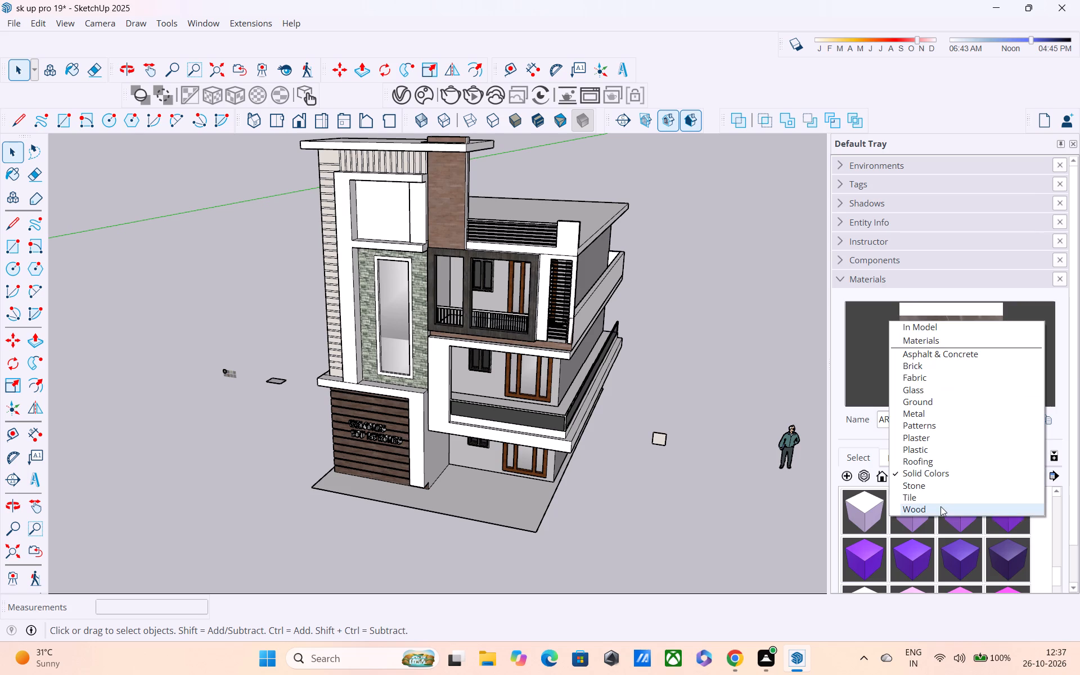
click(940, 506)
click(906, 551)
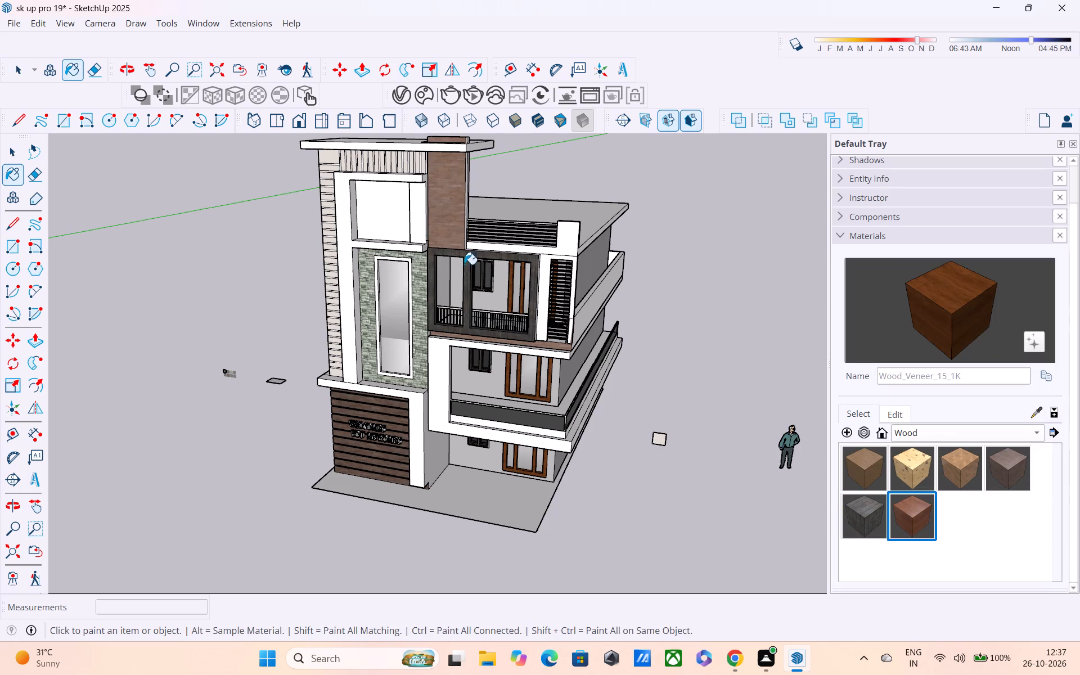
click(391, 211)
Examine the wood-veneered tower panel, the side elevation and the entrance wall lettering for remaining facade details.
middle_drag(390, 211, 449, 121)
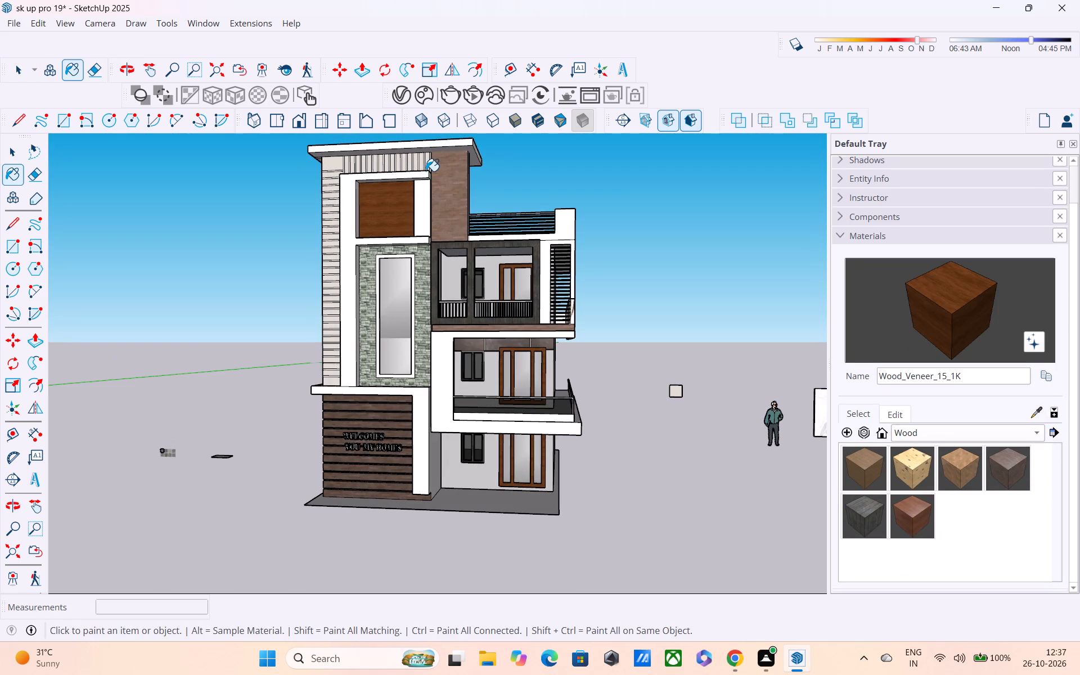
middle_drag(425, 172, 414, 154)
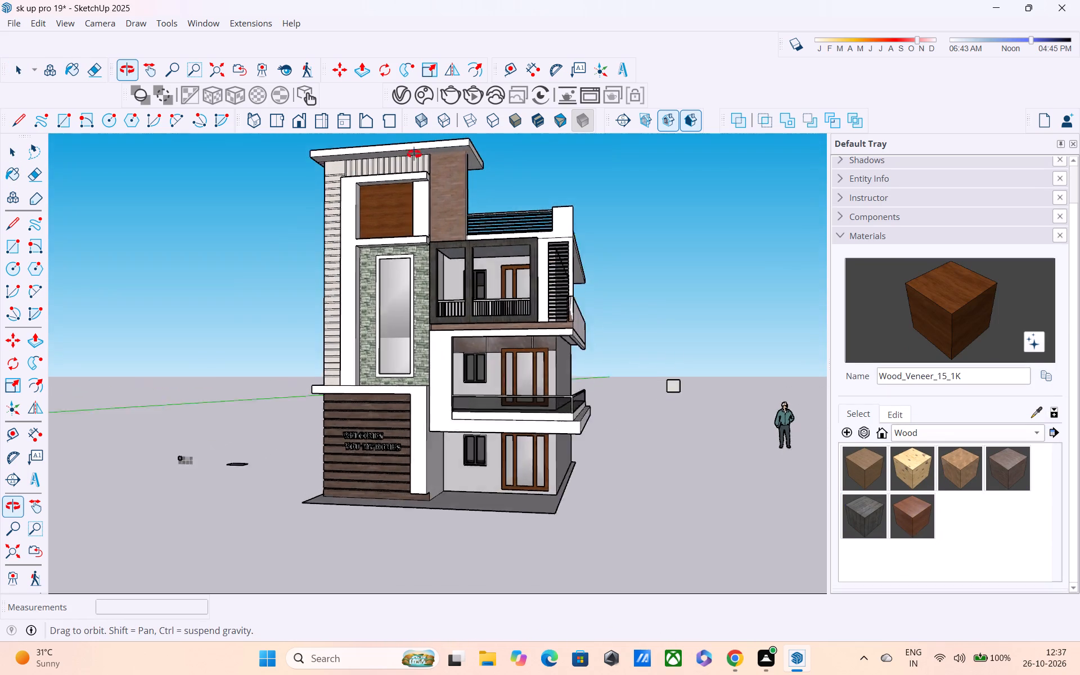
middle_drag(414, 154, 463, 127)
scroll(472, 130, down, 2)
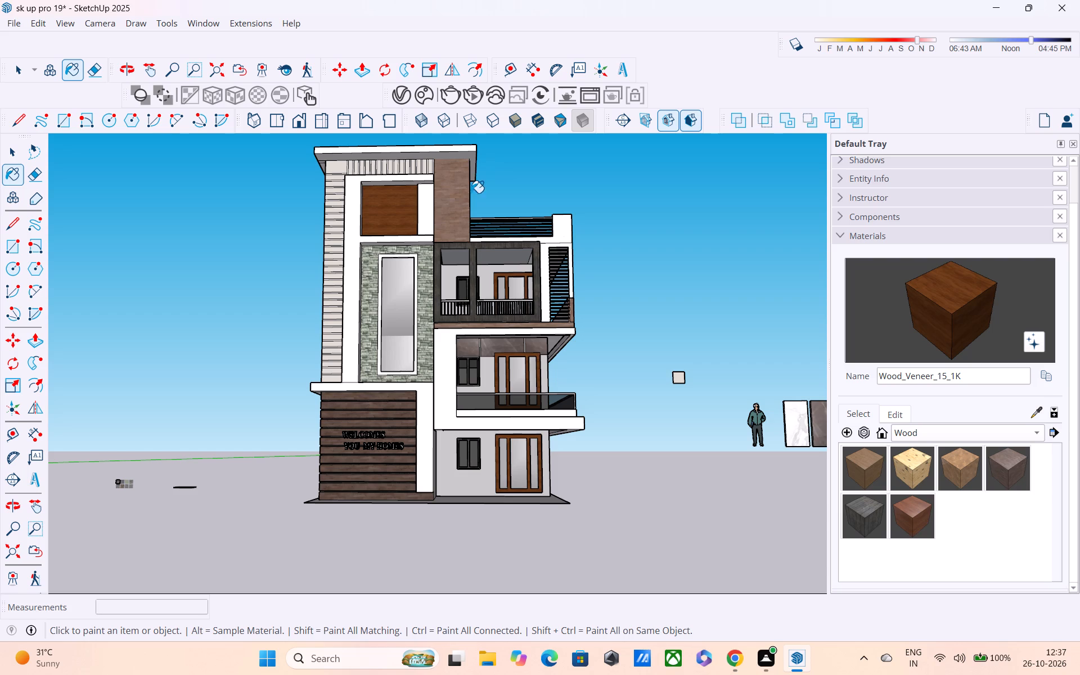
middle_drag(426, 455, 152, 548)
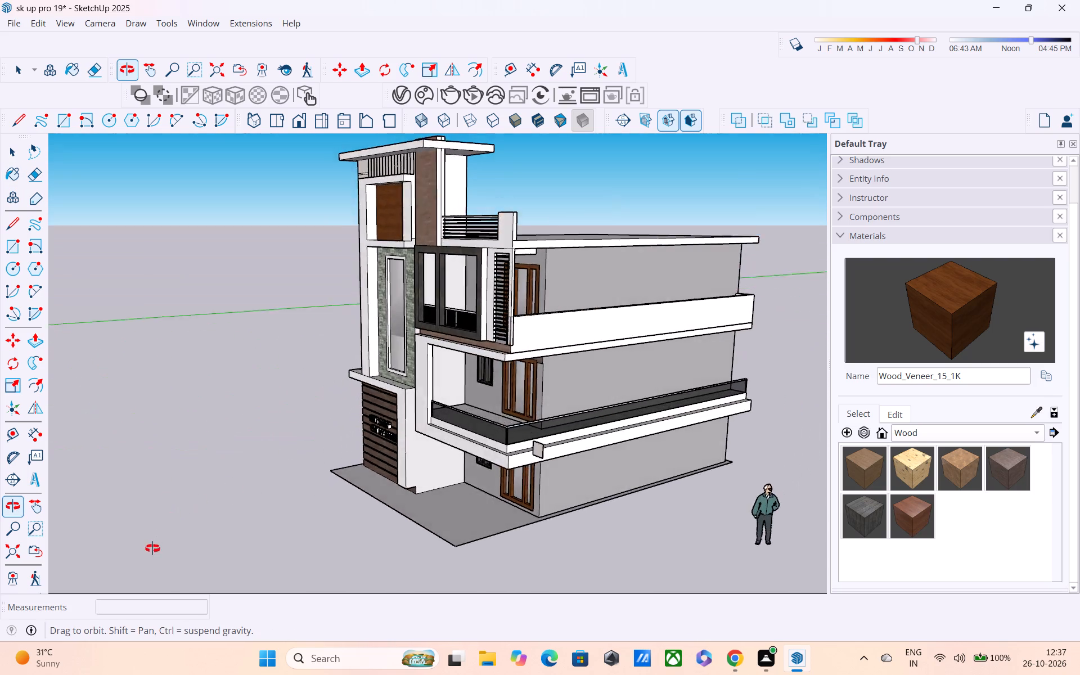
middle_drag(152, 548, 71, 489)
scroll(310, 486, down, 1)
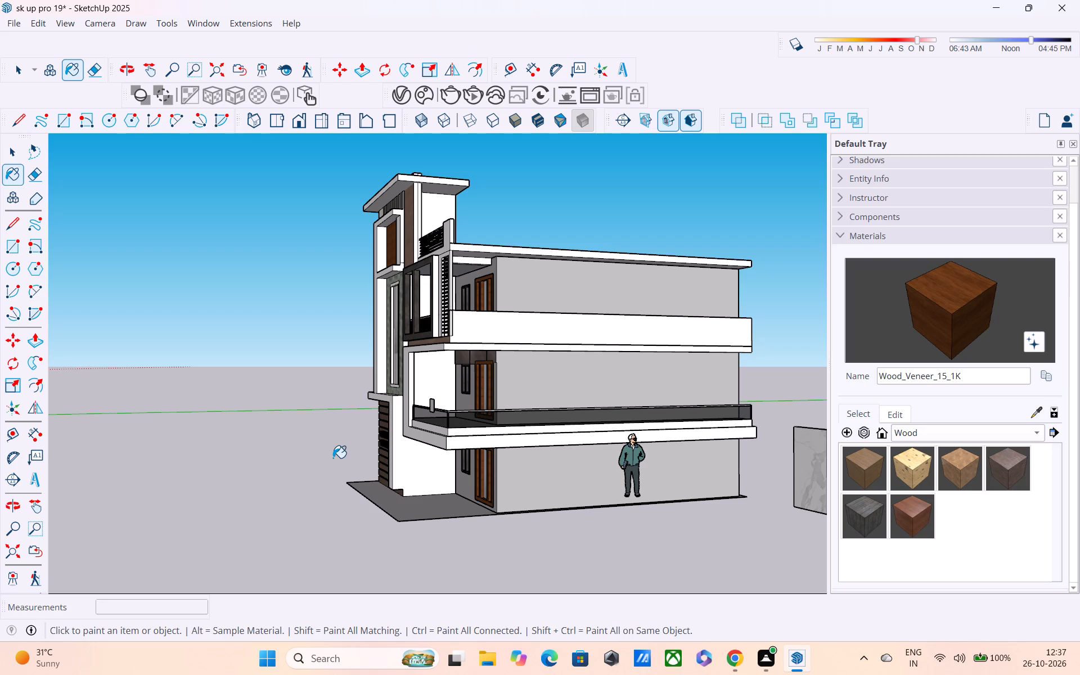
scroll(390, 312, down, 3)
middle_drag(479, 305, 627, 332)
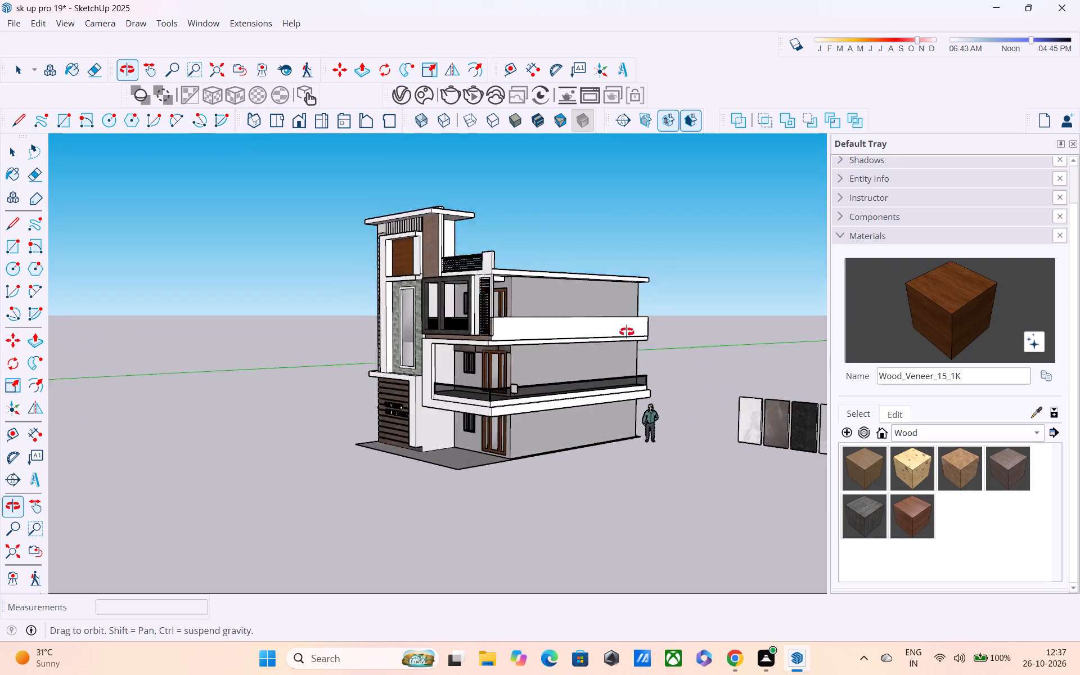
middle_drag(627, 332, 697, 349)
scroll(560, 319, up, 4)
middle_drag(452, 279, 704, 286)
scroll(470, 463, up, 4)
middle_drag(425, 436, 318, 323)
scroll(318, 323, down, 1)
scroll(346, 452, up, 3)
middle_drag(340, 466, 349, 538)
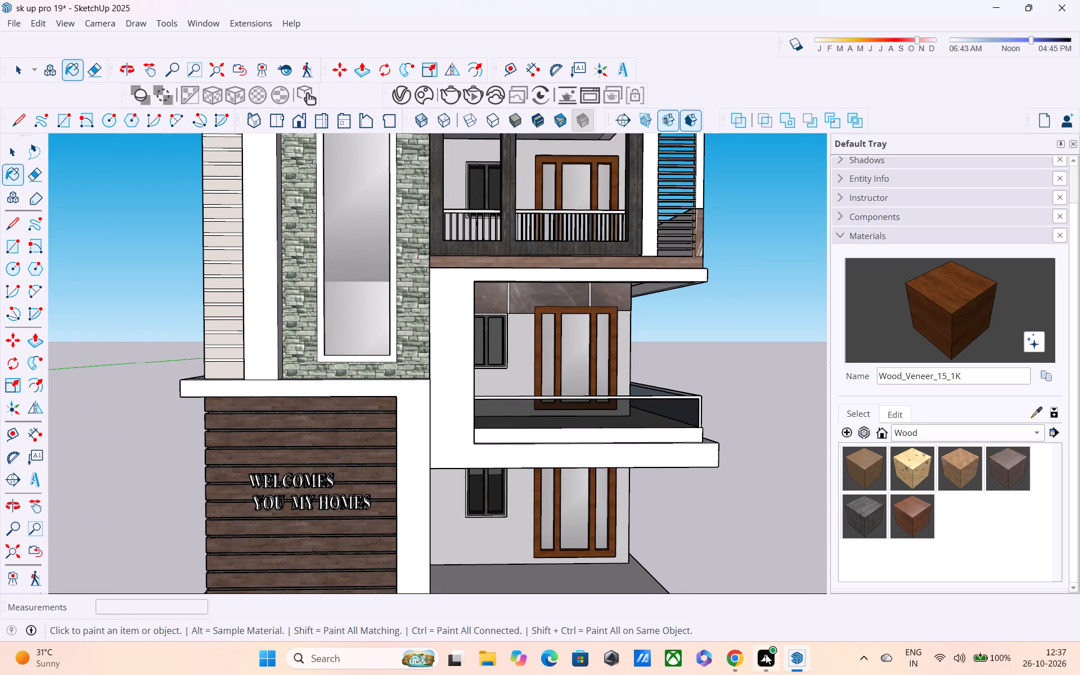
Switch to the browser and search 3D Warehouse for LORD GANESH.
click(709, 603)
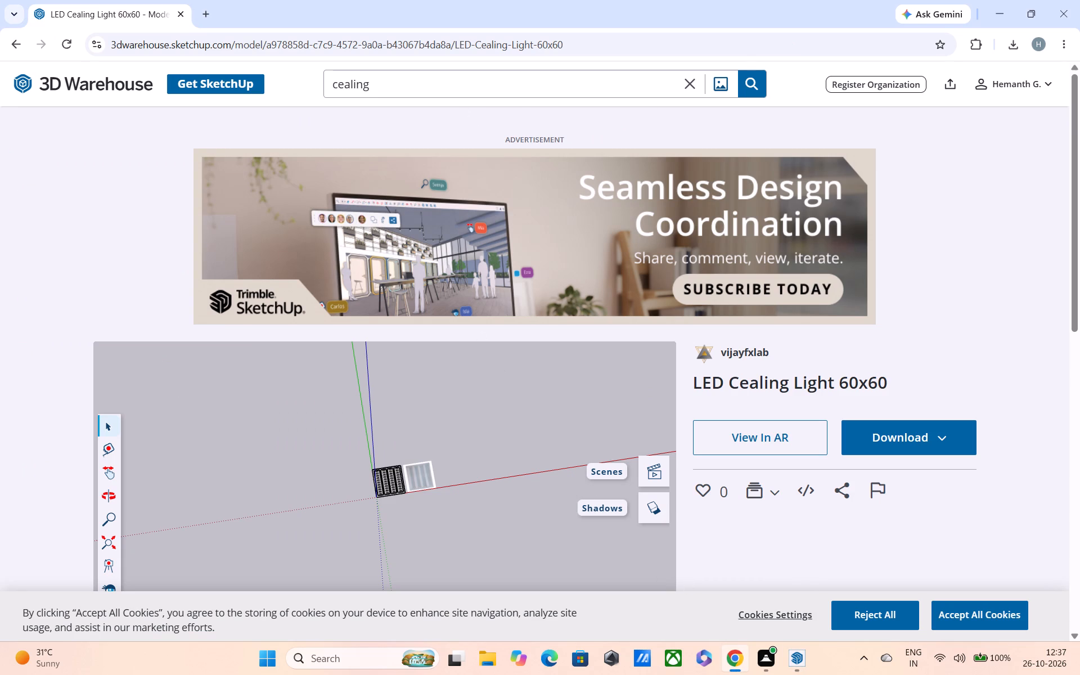
click(479, 77)
key(BackSpace)
key(BackSpace)
key(BackSpace)
key(BackSpace)
key(BackSpace)
key(BackSpace)
key(BackSpace)
key(BackSpace)
key(BackSpace)
key(BackSpace)
key(BackSpace)
key(BackSpace)
key(BackSpace)
key(BackSpace)
key(BackSpace)
text(GANES)
key(BackSpace)
key(BackSpace)
key(BackSpace)
key(BackSpace)
key(BackSpace)
key(BackSpace)
key(BackSpace)
key(BackSpace)
key(BackSpace)
key(BackSpace)
key(BackSpace)
text(LORD)
key(space)
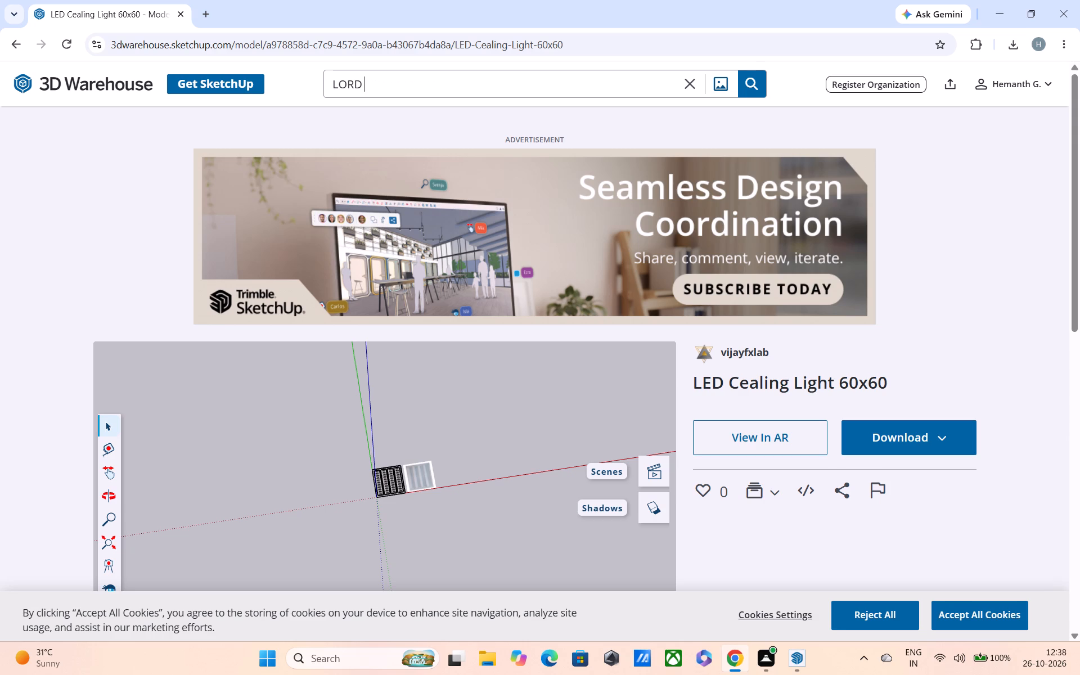
text(GANESH)
key(Return)
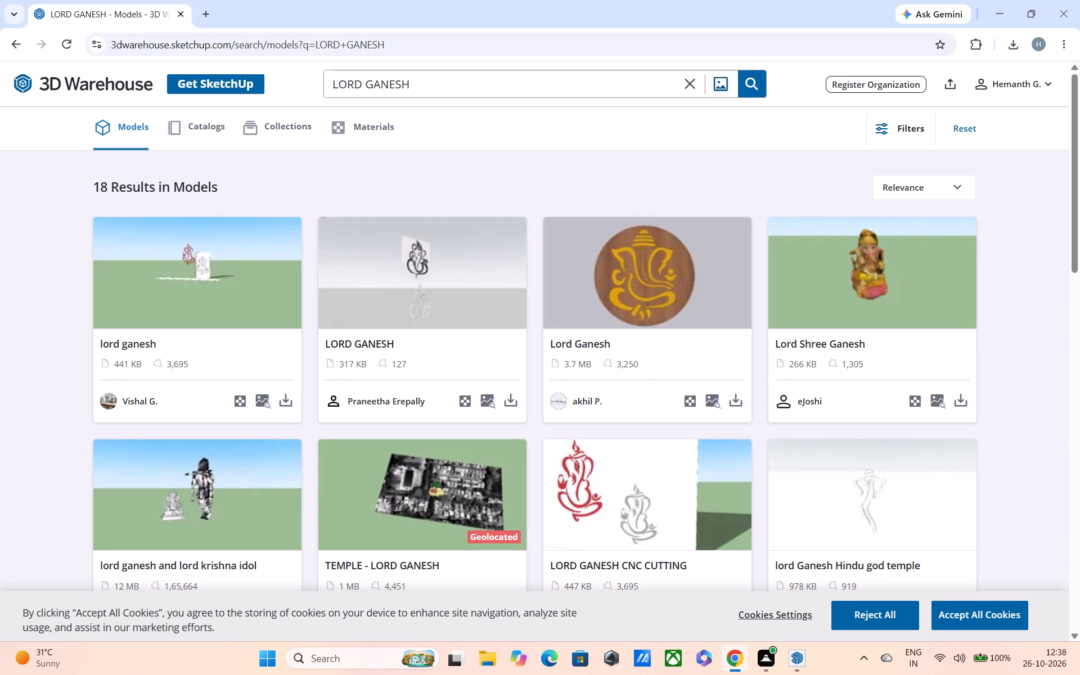
Look through the Lord Ganesh models, materials, collections and catalogs for a design that suits the facade.
scroll(654, 298, down, 2)
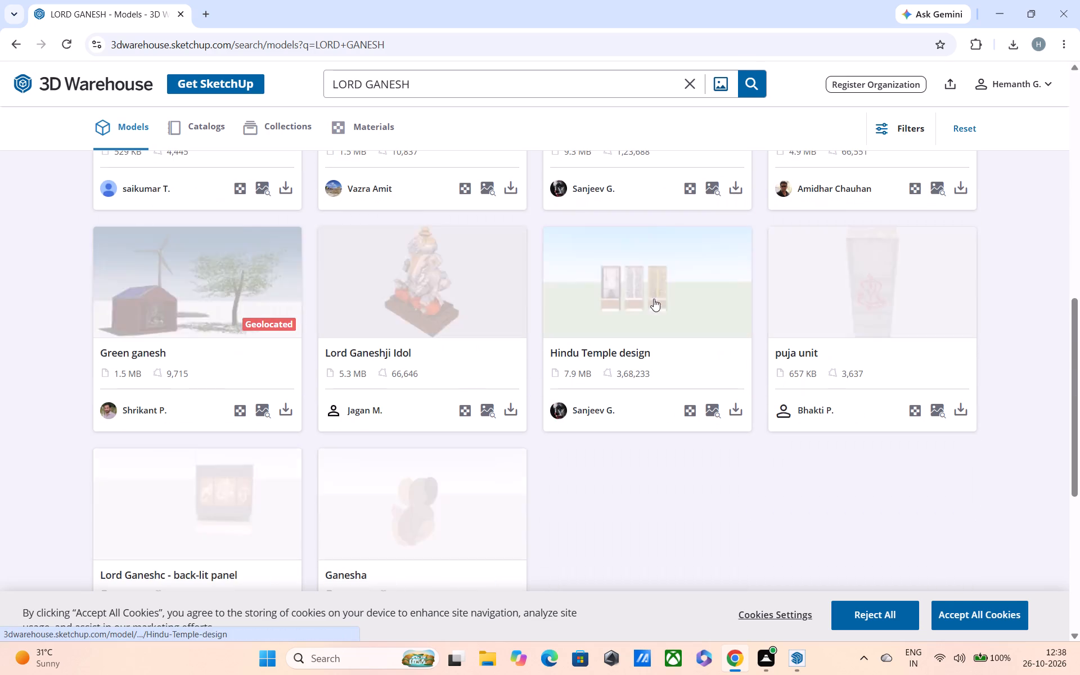
scroll(364, 391, down, 1)
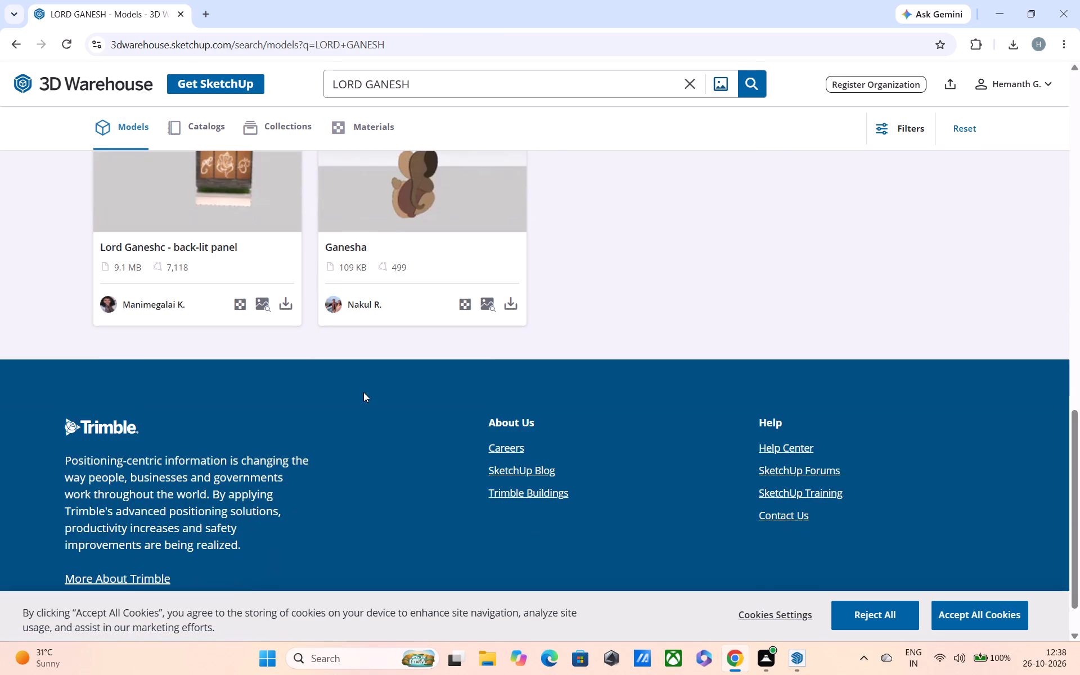
scroll(363, 392, up, 3)
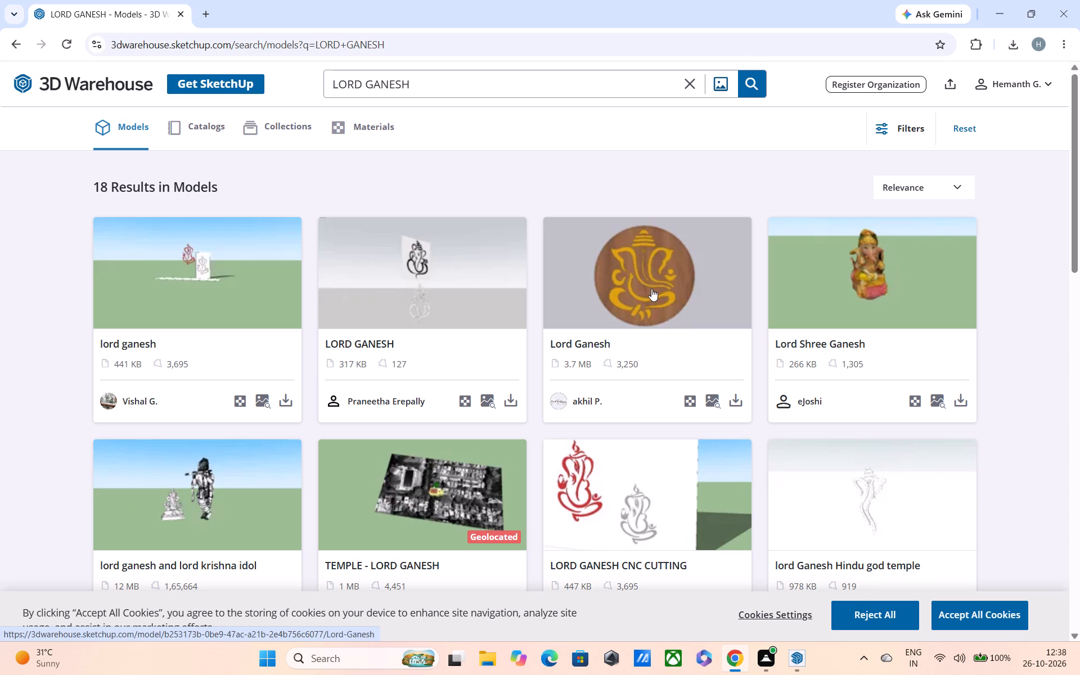
scroll(199, 518, down, 1)
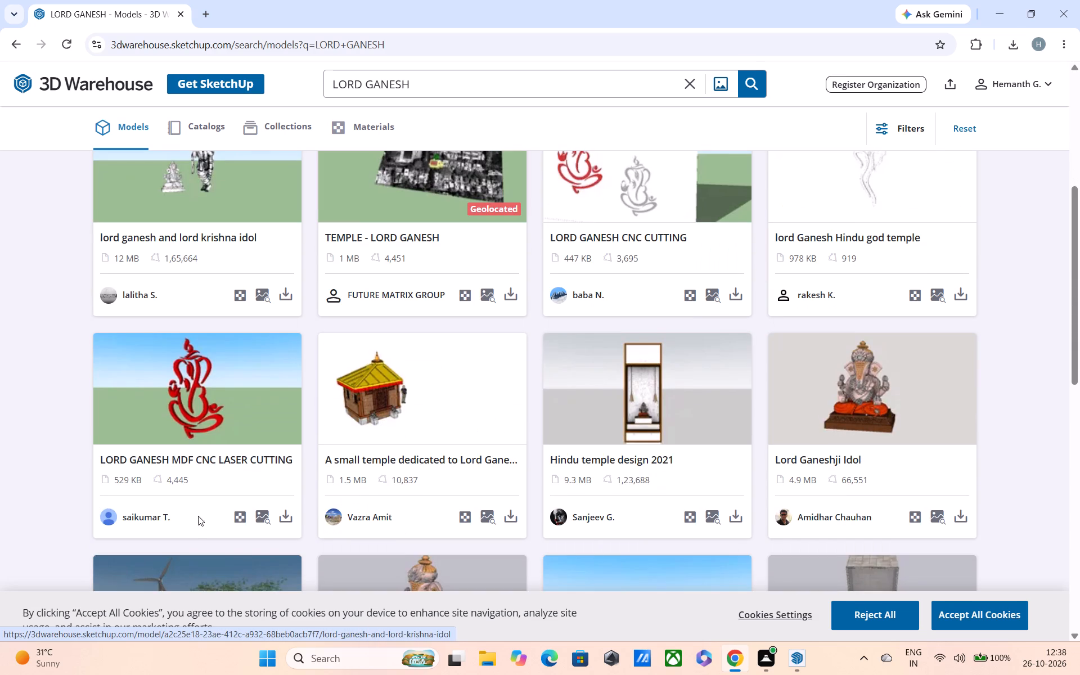
scroll(234, 430, down, 1)
scroll(324, 338, down, 1)
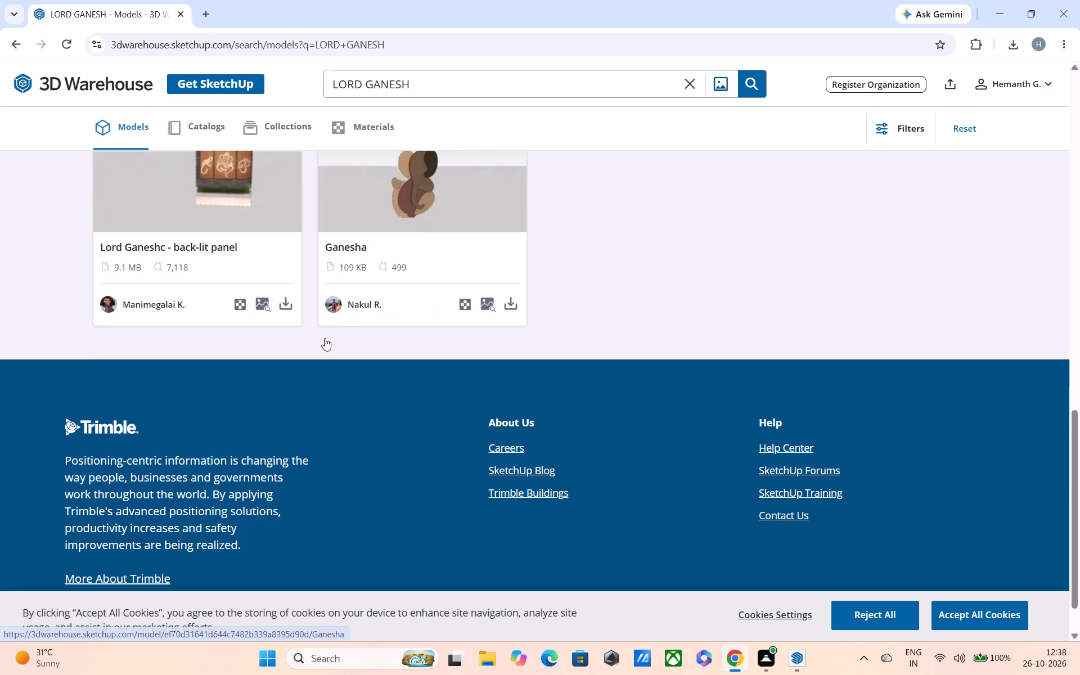
scroll(506, 357, up, 5)
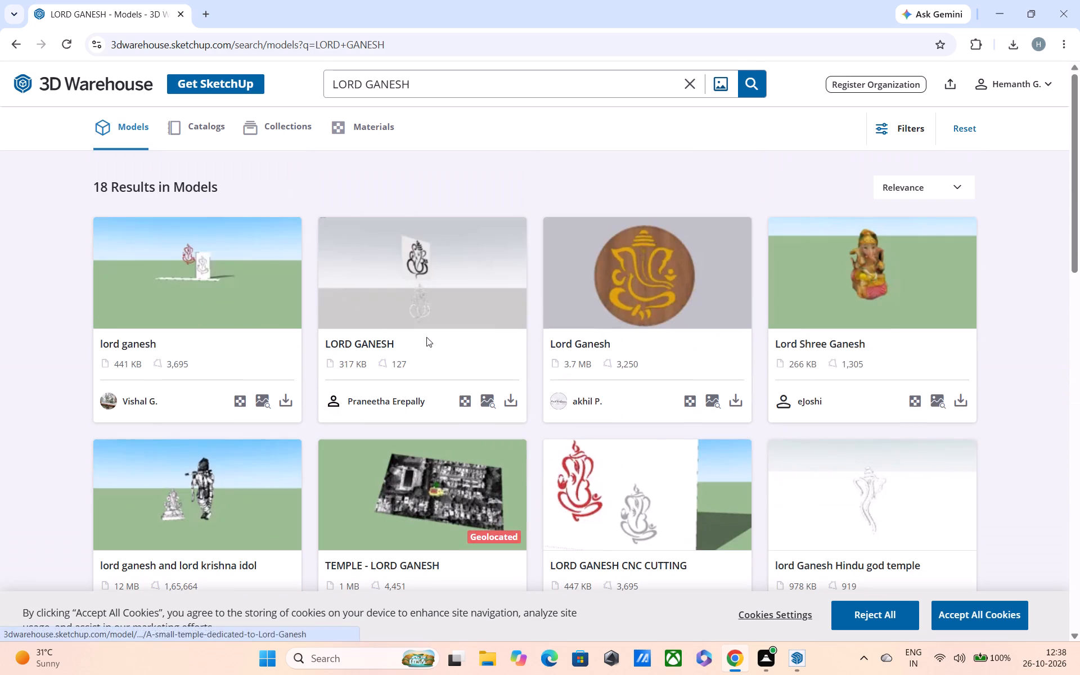
click(367, 123)
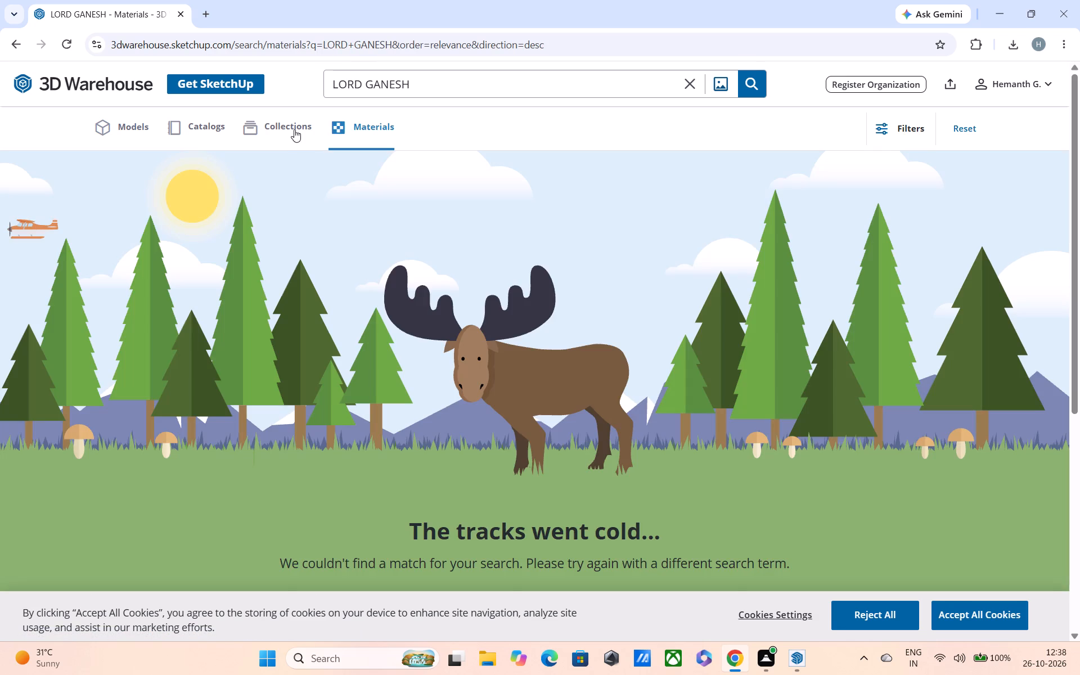
click(292, 127)
click(208, 123)
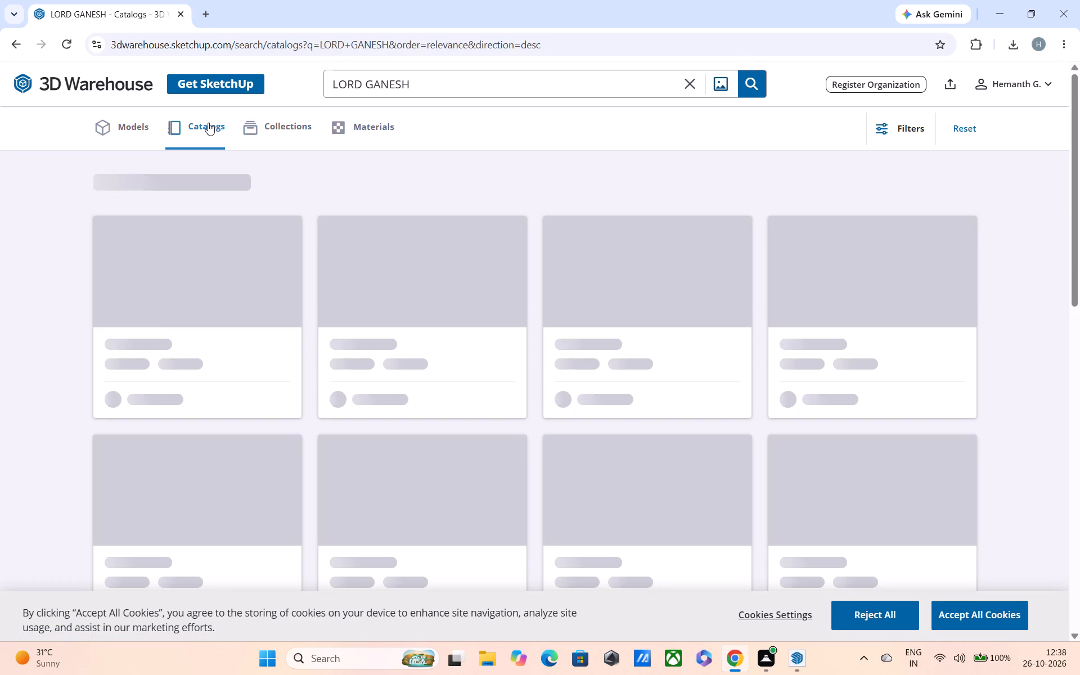
click(142, 125)
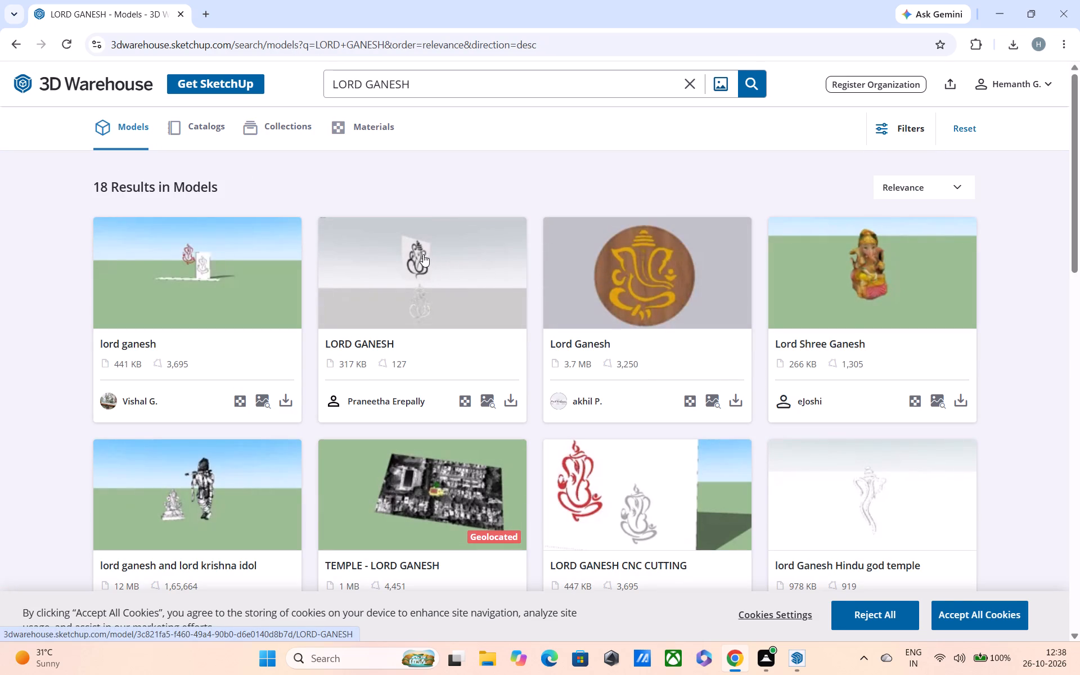
Open the Lord Ganesh model with the round wooden disc and examine it in the 3D preview.
click(645, 298)
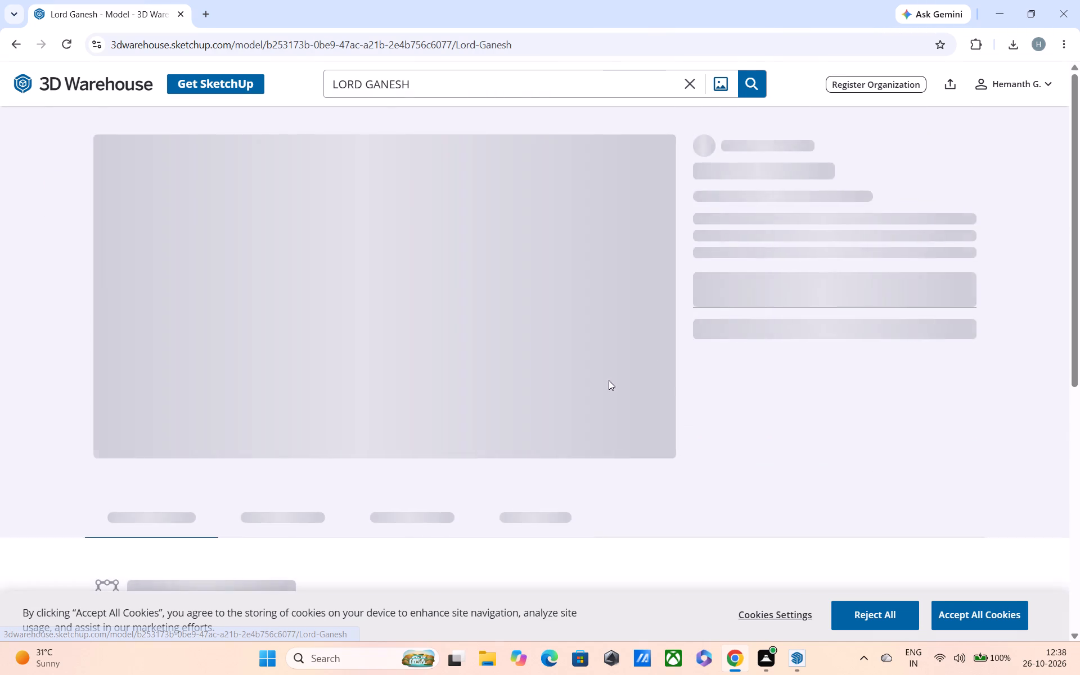
scroll(424, 462, down, 2)
scroll(424, 462, up, 1)
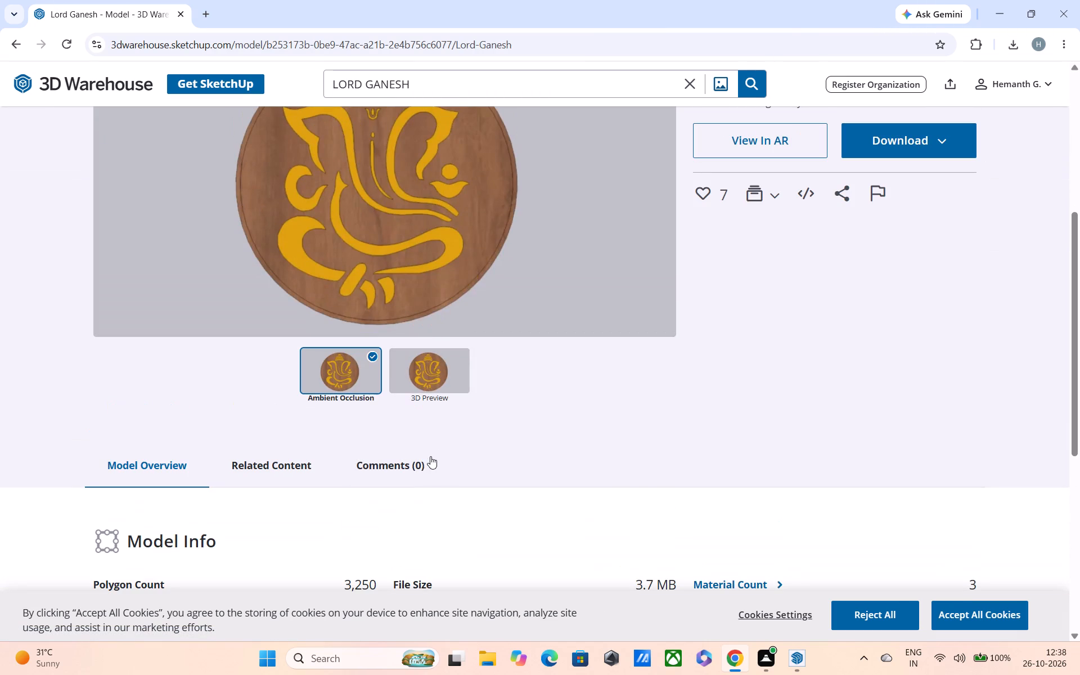
click(430, 368)
click(388, 167)
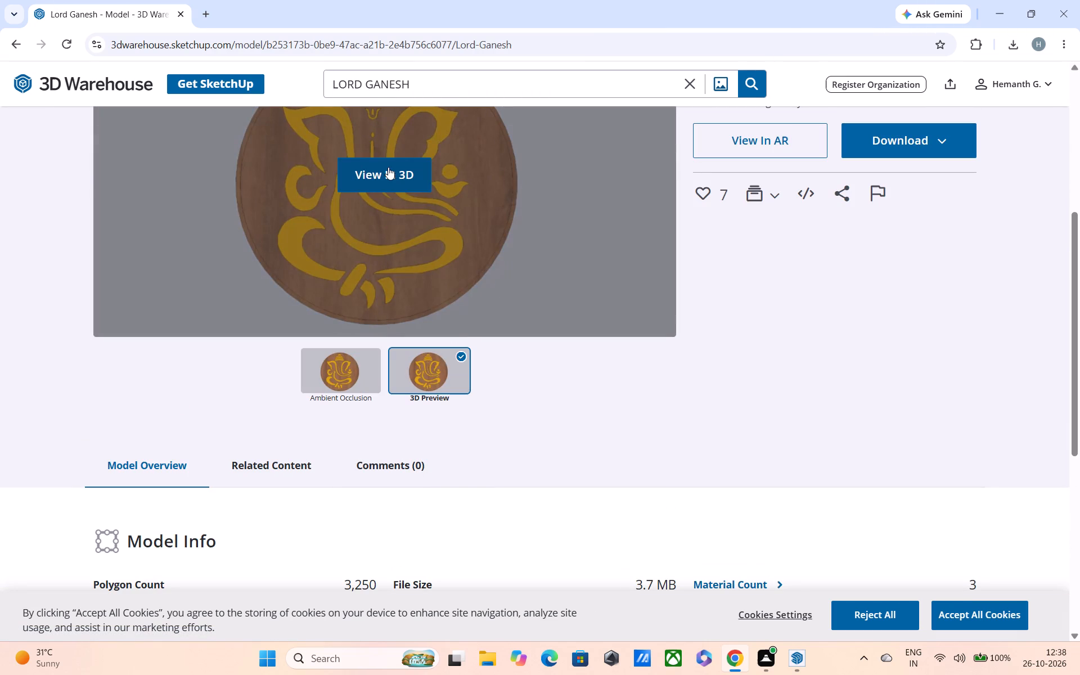
scroll(418, 204, up, 1)
scroll(418, 204, down, 1)
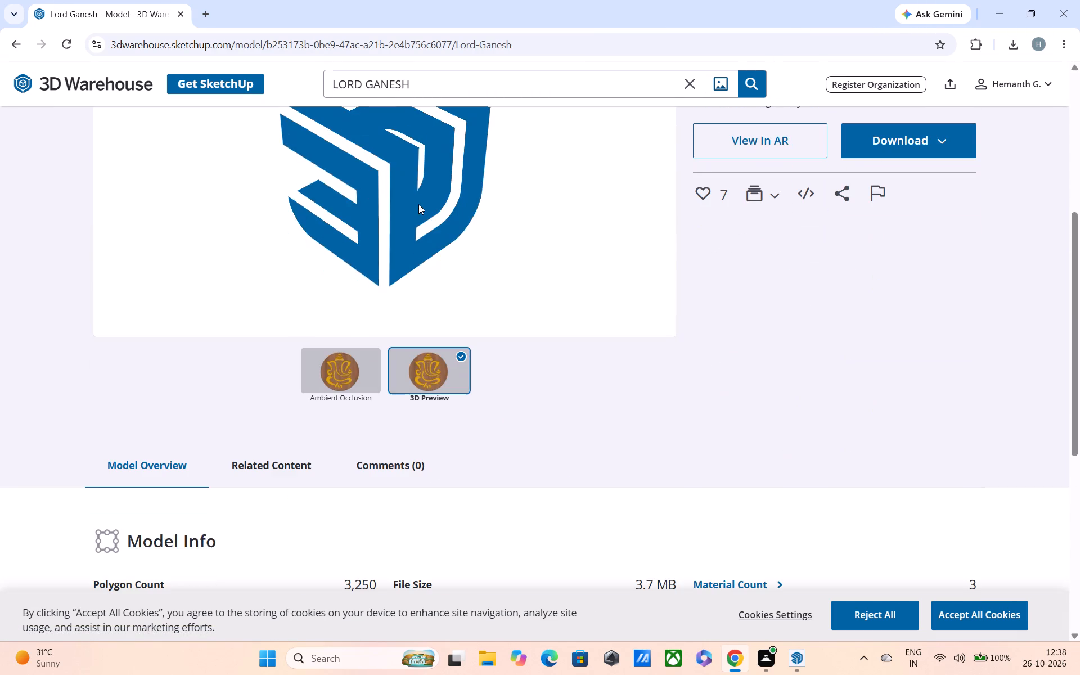
scroll(418, 204, up, 1)
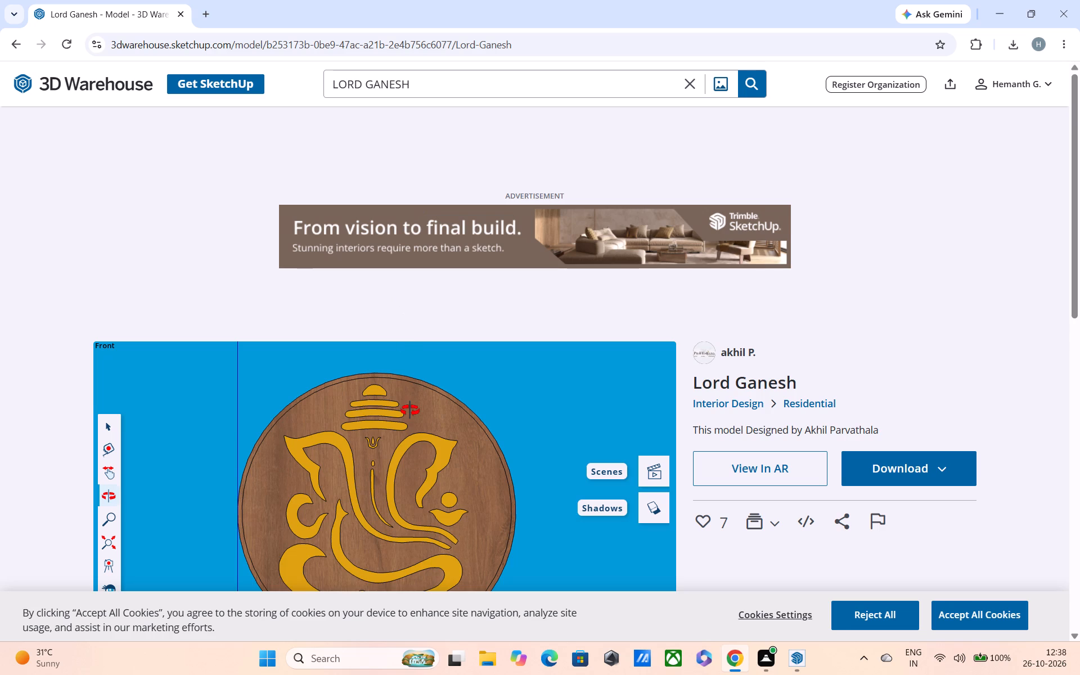
scroll(409, 410, down, 2)
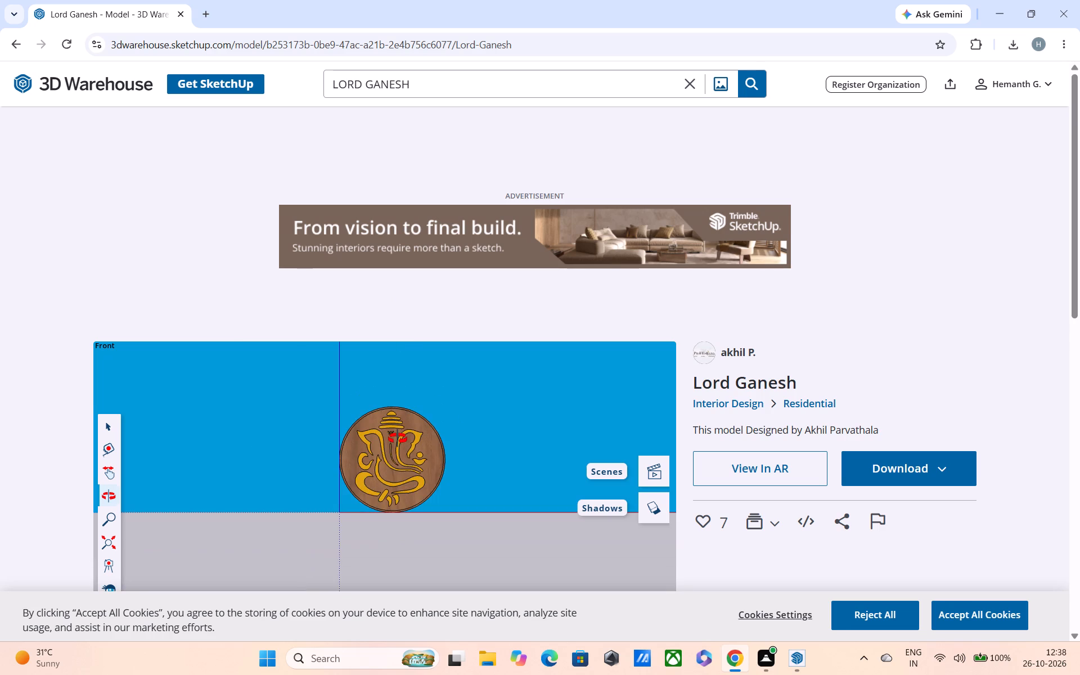
scroll(398, 438, up, 2)
scroll(398, 438, down, 3)
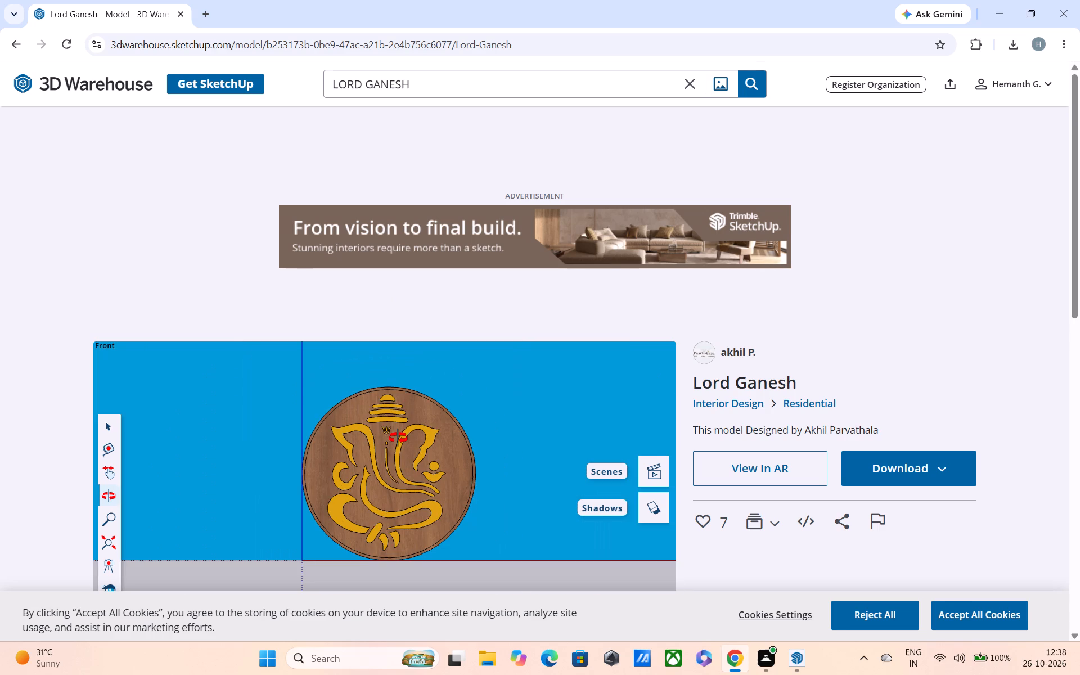
scroll(398, 438, up, 2)
scroll(398, 438, down, 2)
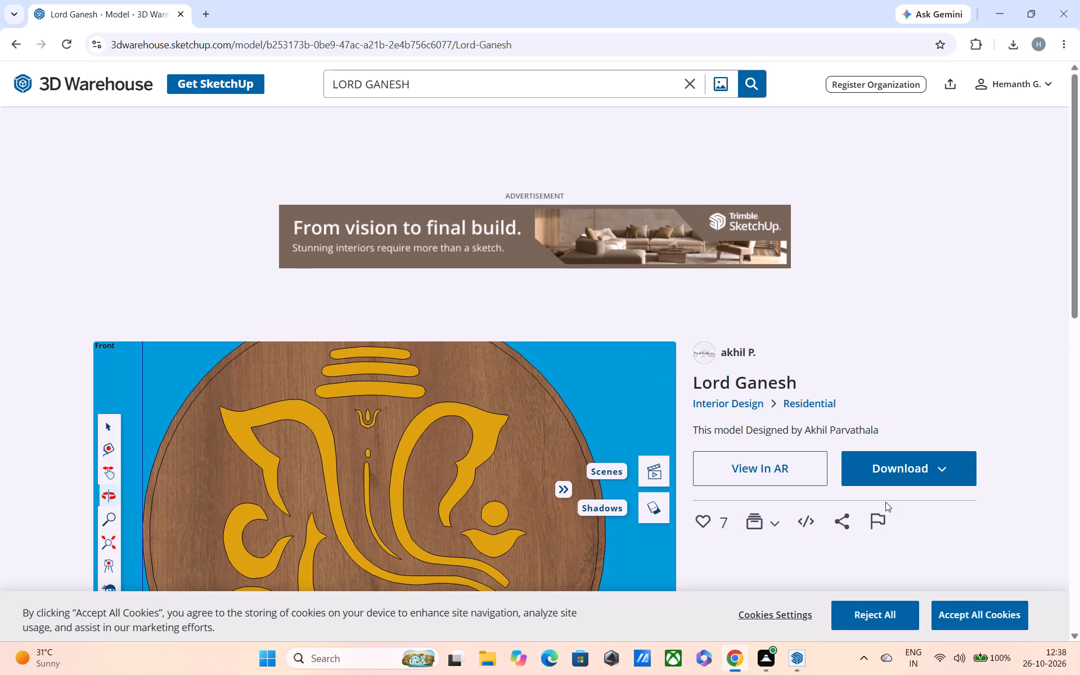
Download the round wooden Lord Ganesh model.
click(889, 473)
click(890, 503)
Return to SketchUp, import ganesh+ from Downloads and place it on the wood-veneered panel near the tower's top.
click(784, 613)
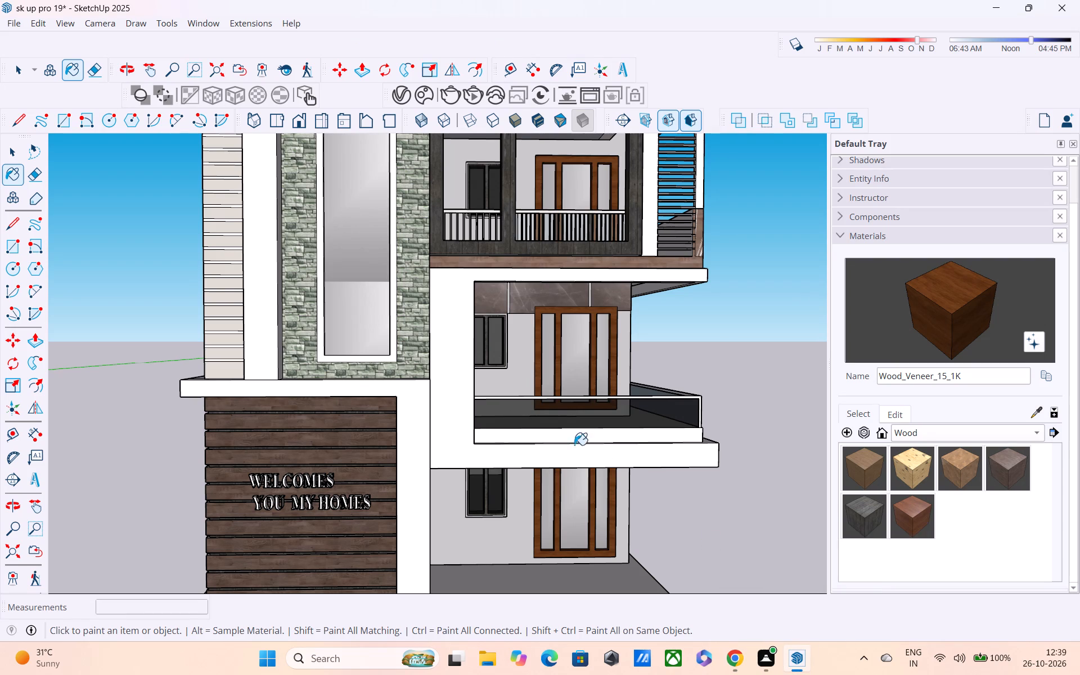
click(20, 20)
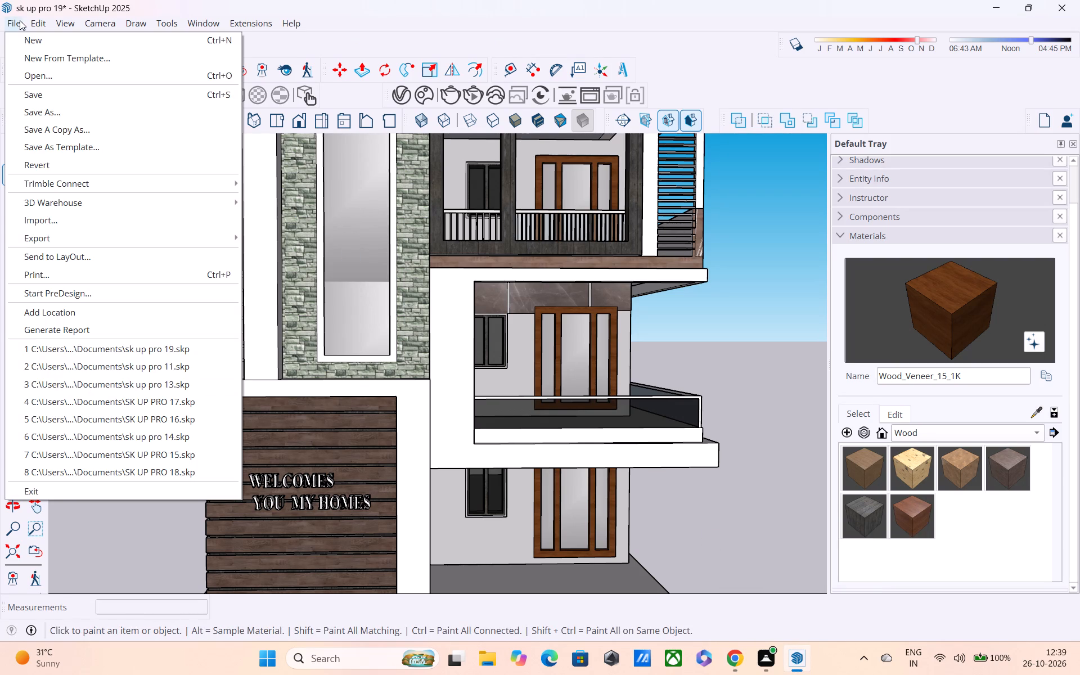
click(49, 220)
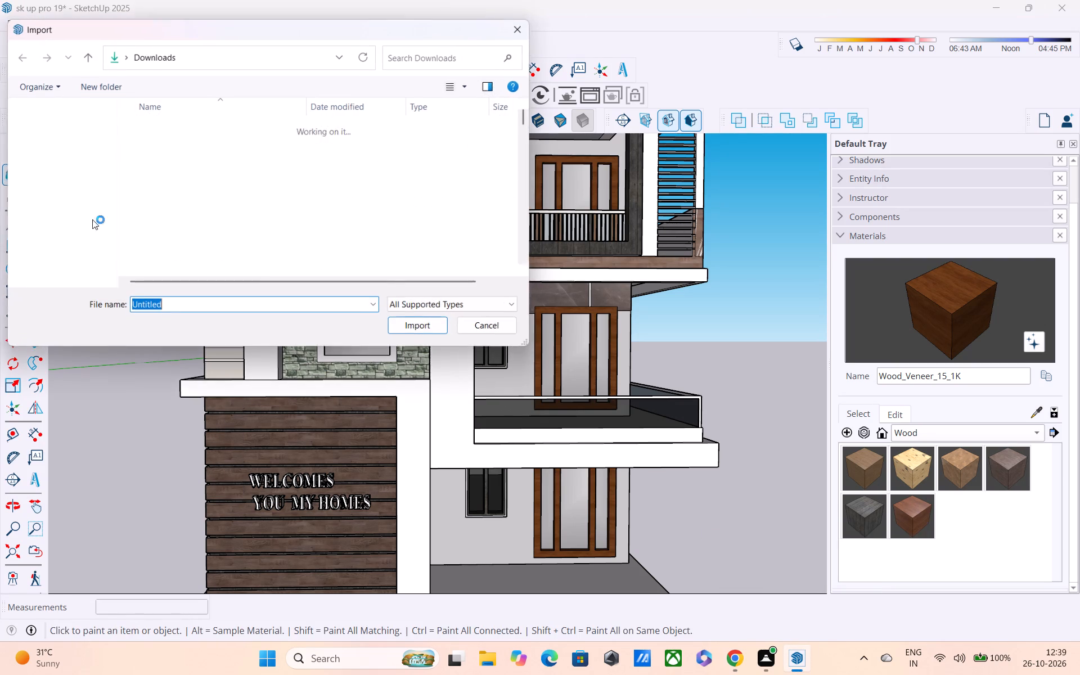
click(175, 147)
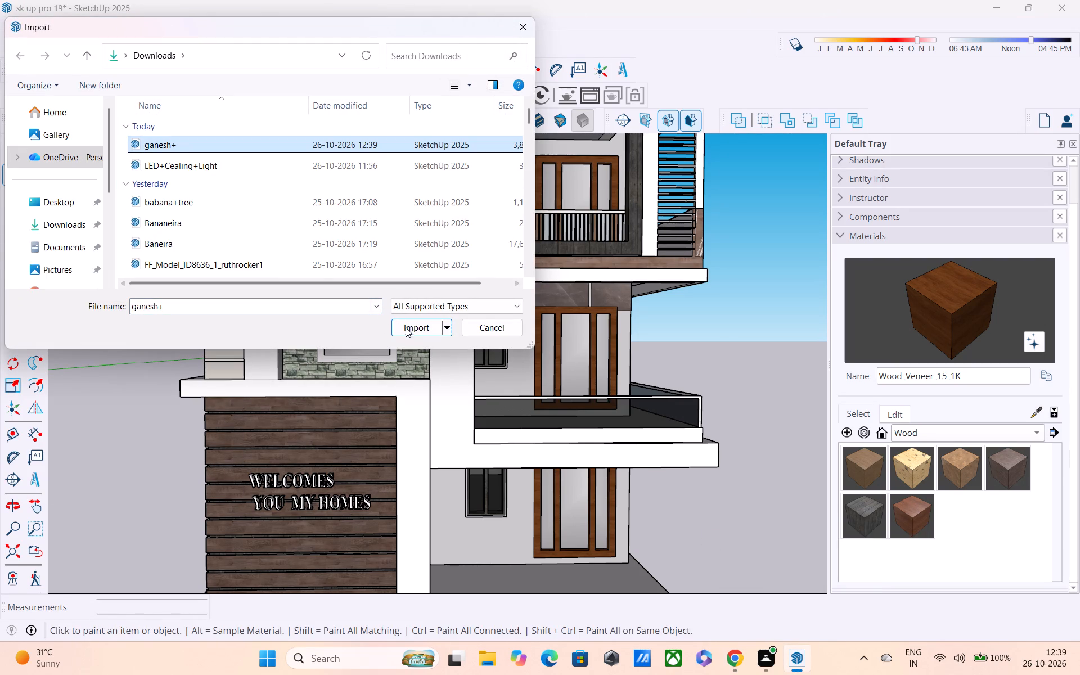
click(410, 330)
middle_drag(376, 376, 370, 561)
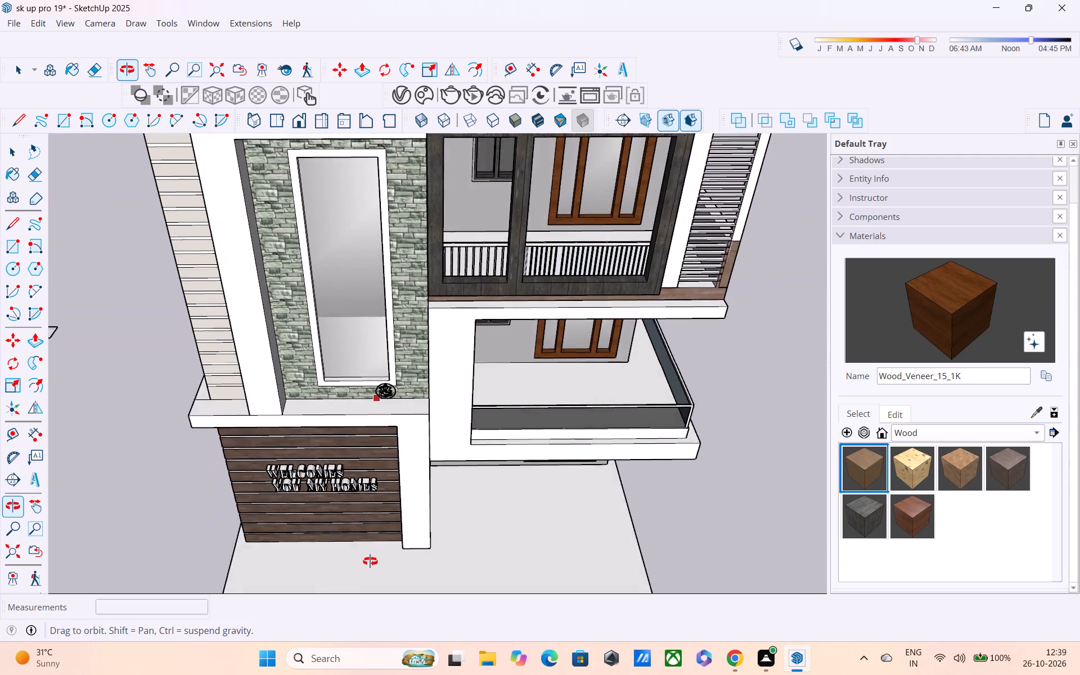
middle_drag(370, 561, 373, 479)
scroll(380, 373, down, 4)
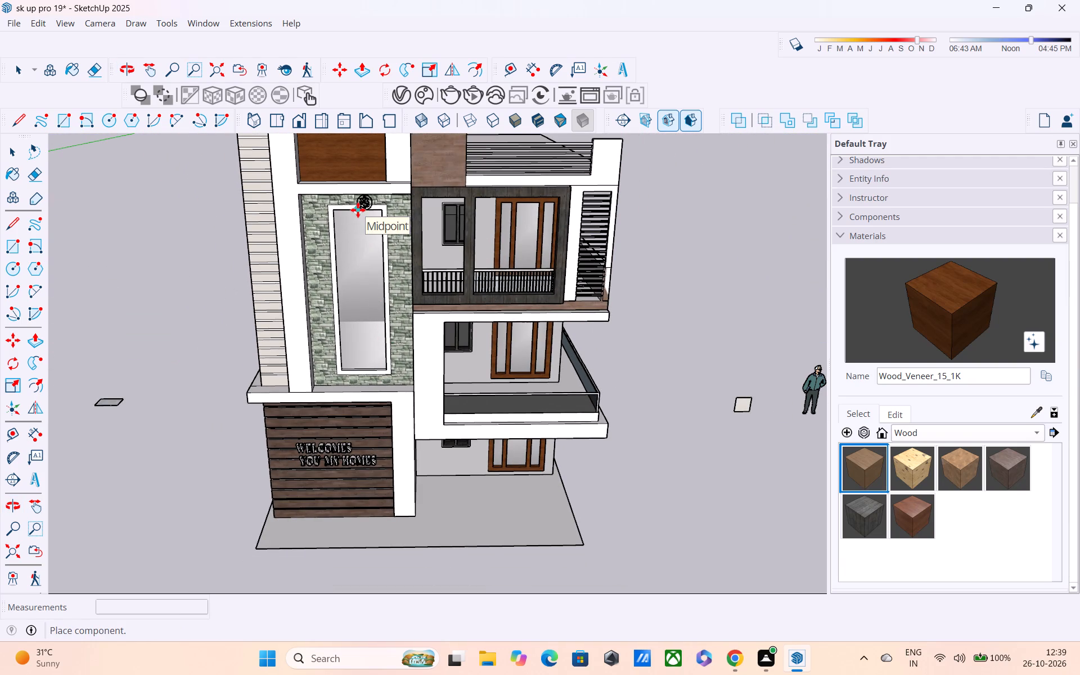
shift+middle_drag(358, 201, 408, 399)
middle_drag(397, 366, 393, 334)
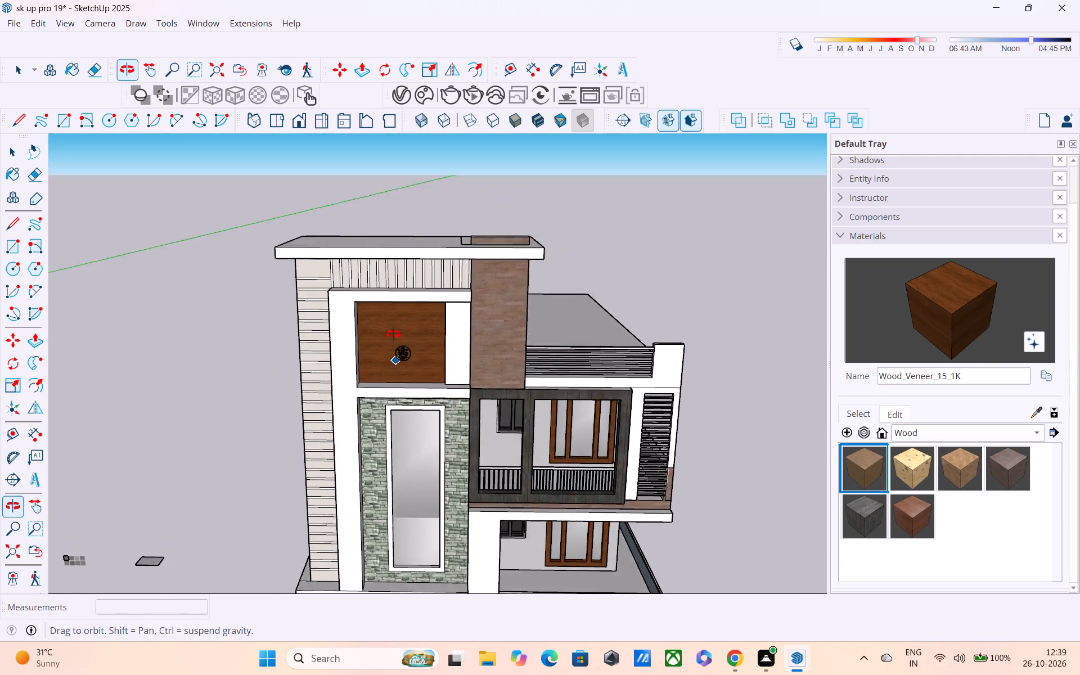
middle_drag(393, 334, 393, 309)
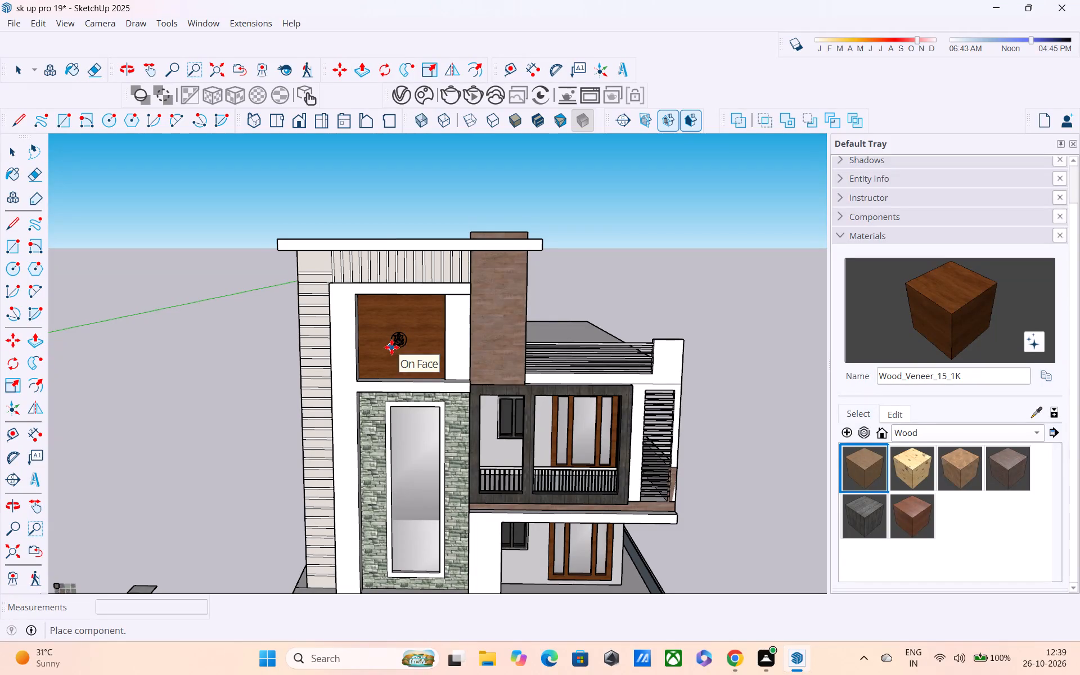
click(391, 347)
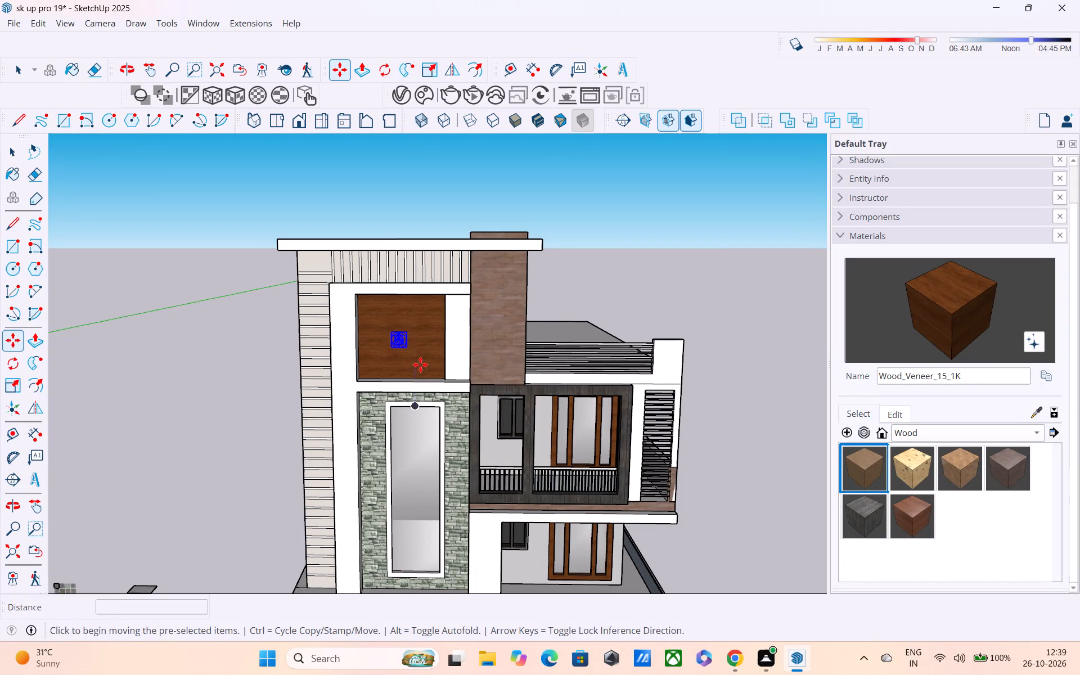
Scale up the Lord Ganesh emblem in height and width until it fills the middle of the wood-veneered panel.
key(s)
scroll(402, 331, up, 13)
middle_drag(397, 333, 398, 349)
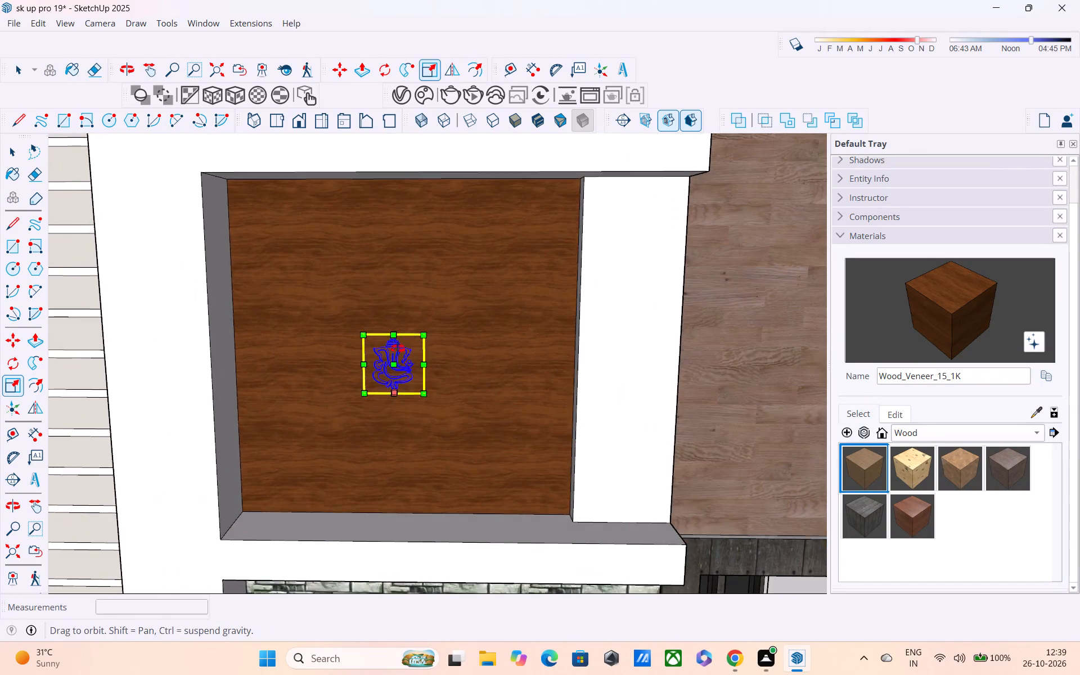
middle_drag(398, 349, 408, 397)
click(393, 337)
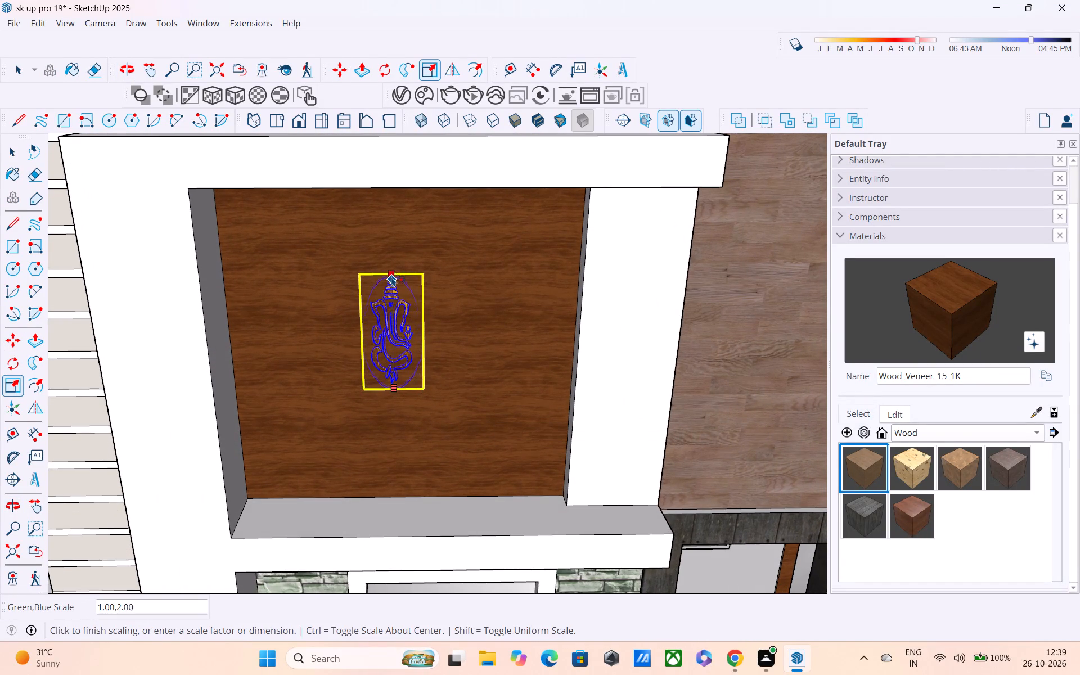
click(391, 262)
click(425, 328)
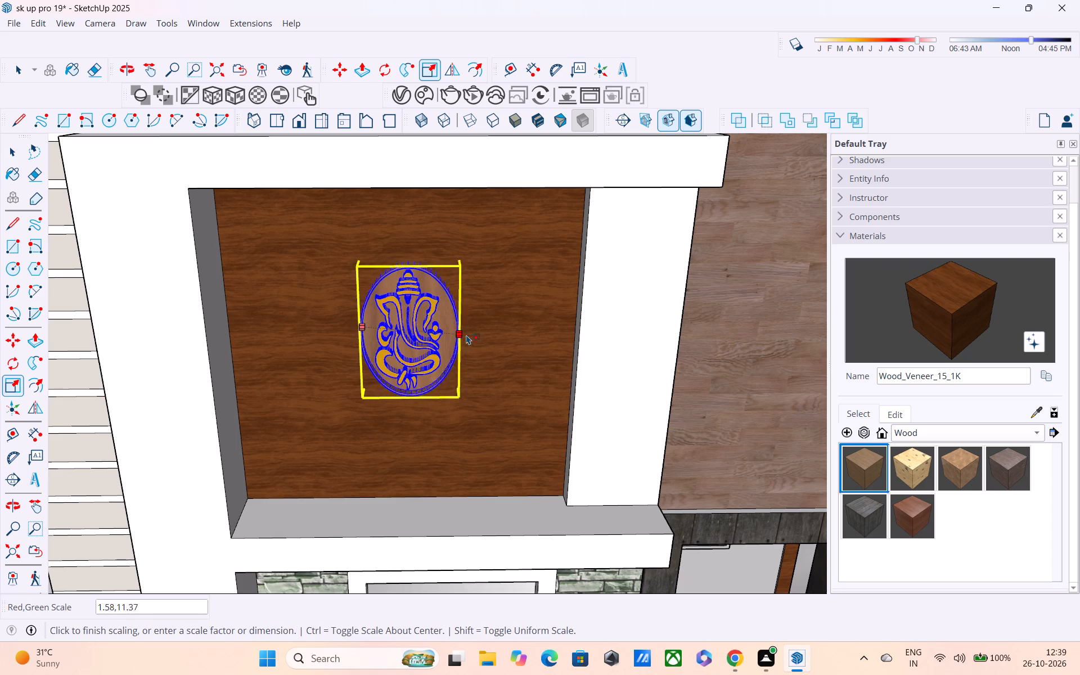
click(490, 332)
click(361, 326)
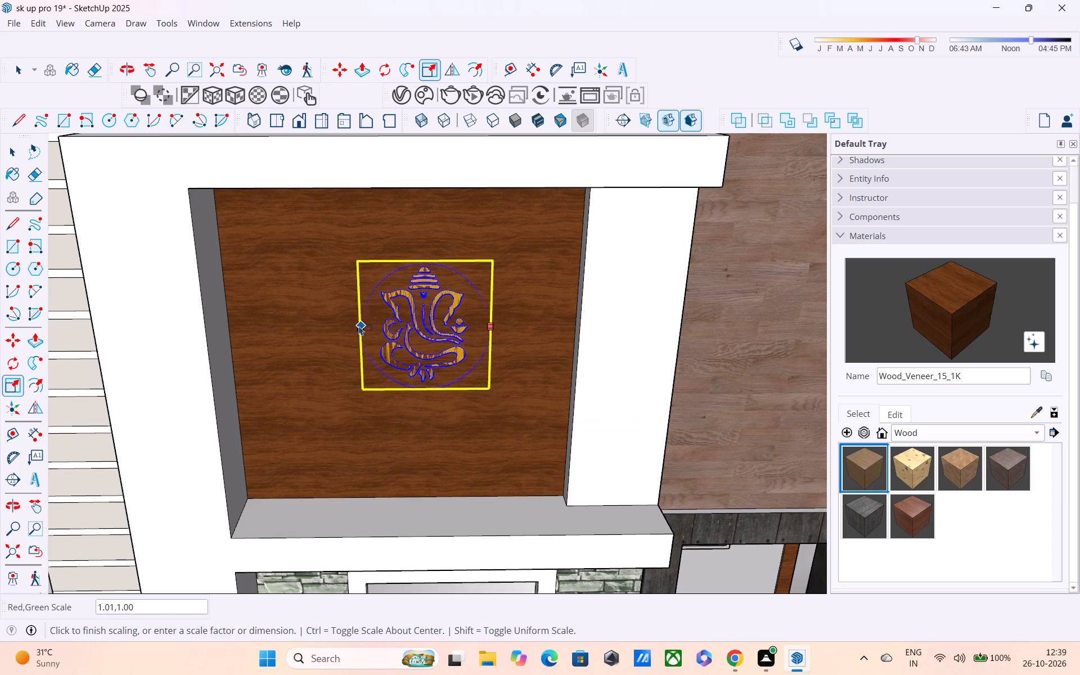
click(328, 326)
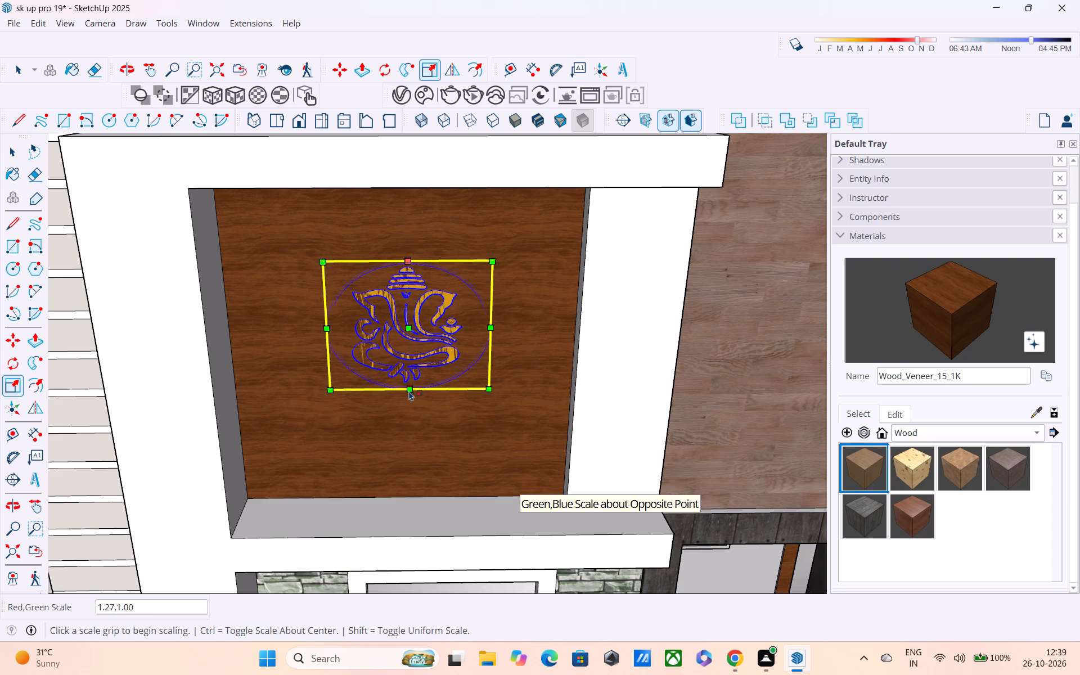
click(409, 390)
click(409, 407)
scroll(415, 413, down, 4)
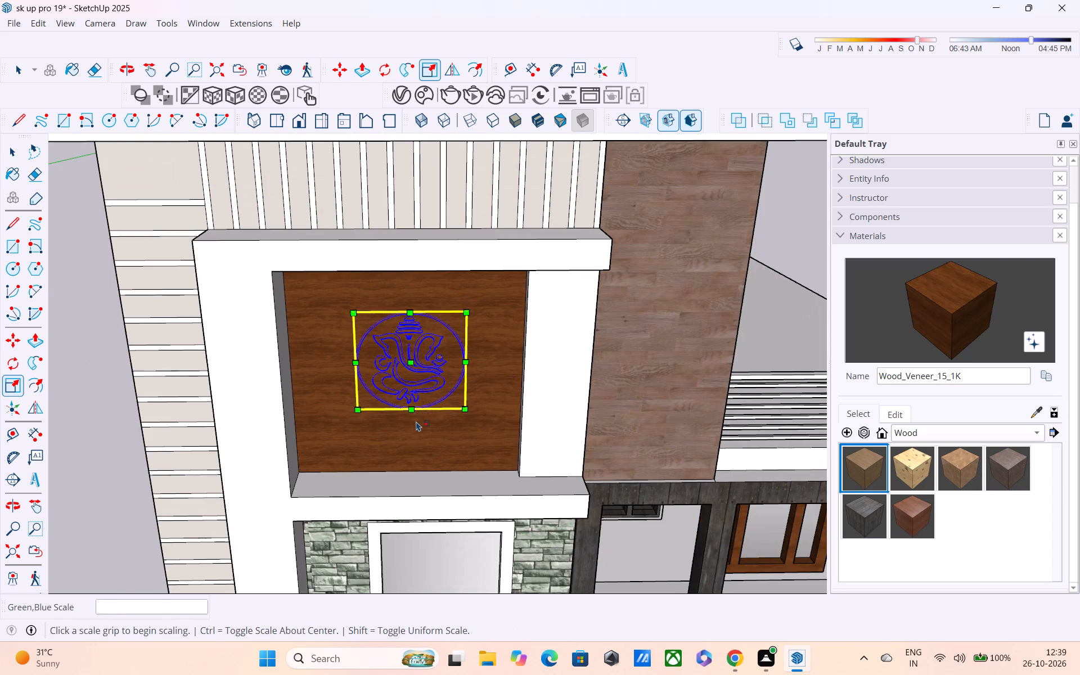
middle_drag(416, 421, 413, 361)
scroll(408, 359, up, 1)
key(space)
scroll(107, 369, down, 3)
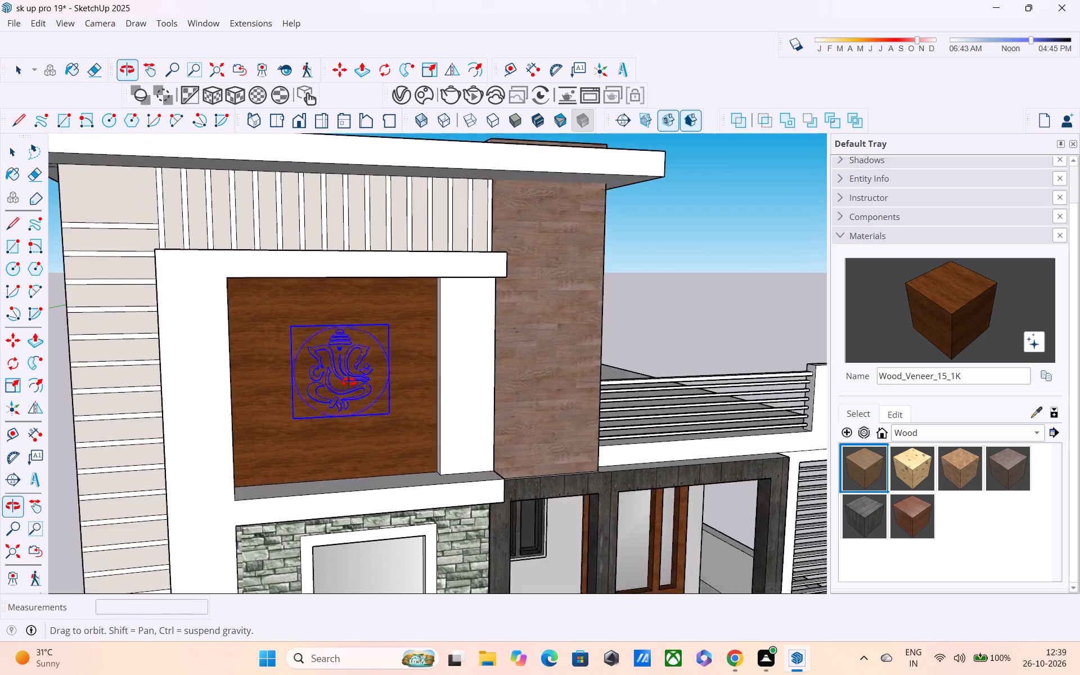
click(715, 301)
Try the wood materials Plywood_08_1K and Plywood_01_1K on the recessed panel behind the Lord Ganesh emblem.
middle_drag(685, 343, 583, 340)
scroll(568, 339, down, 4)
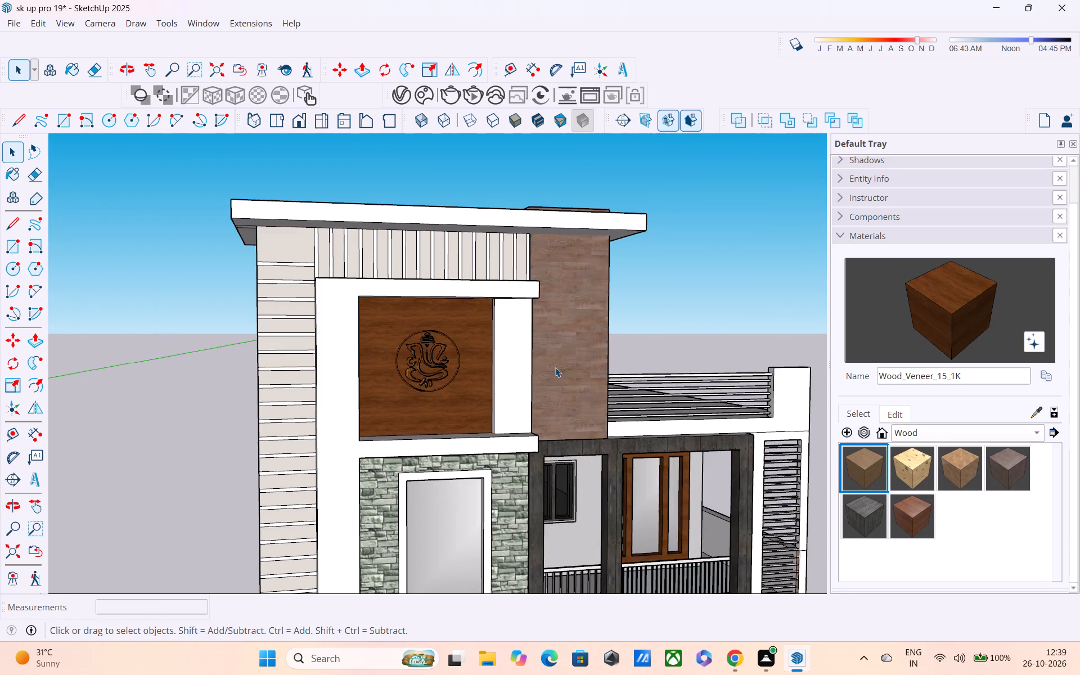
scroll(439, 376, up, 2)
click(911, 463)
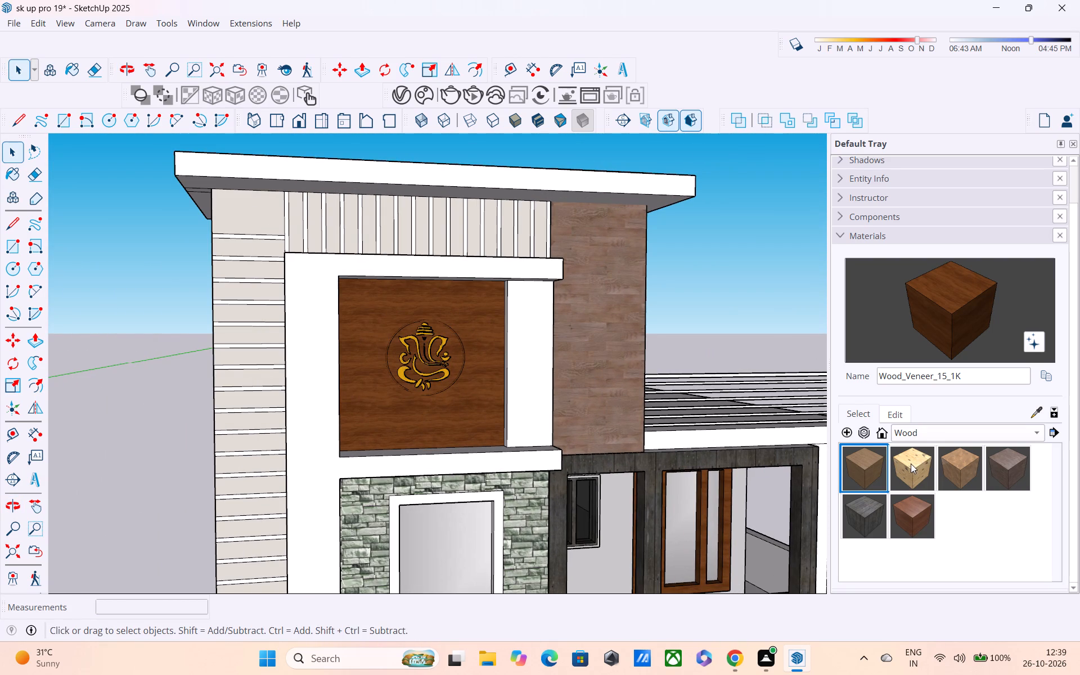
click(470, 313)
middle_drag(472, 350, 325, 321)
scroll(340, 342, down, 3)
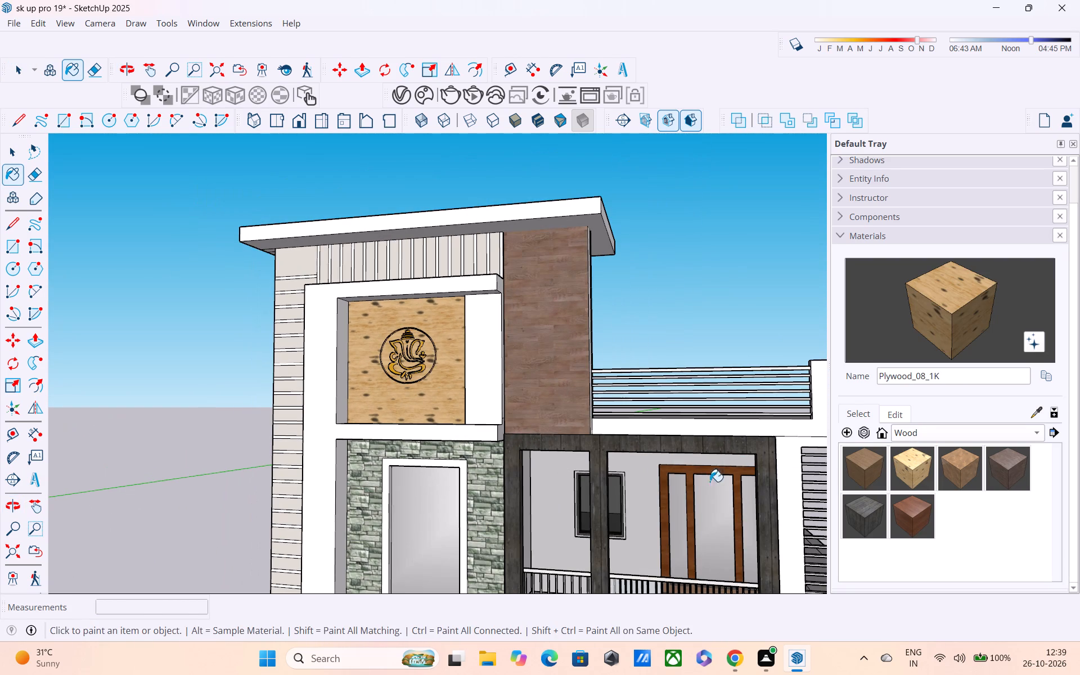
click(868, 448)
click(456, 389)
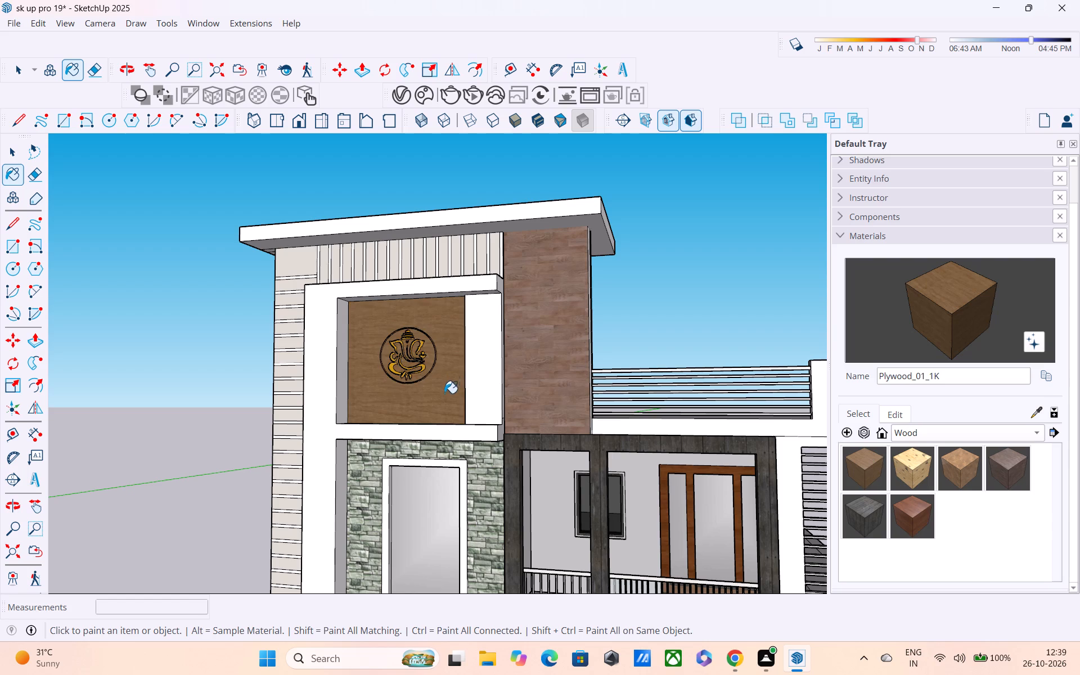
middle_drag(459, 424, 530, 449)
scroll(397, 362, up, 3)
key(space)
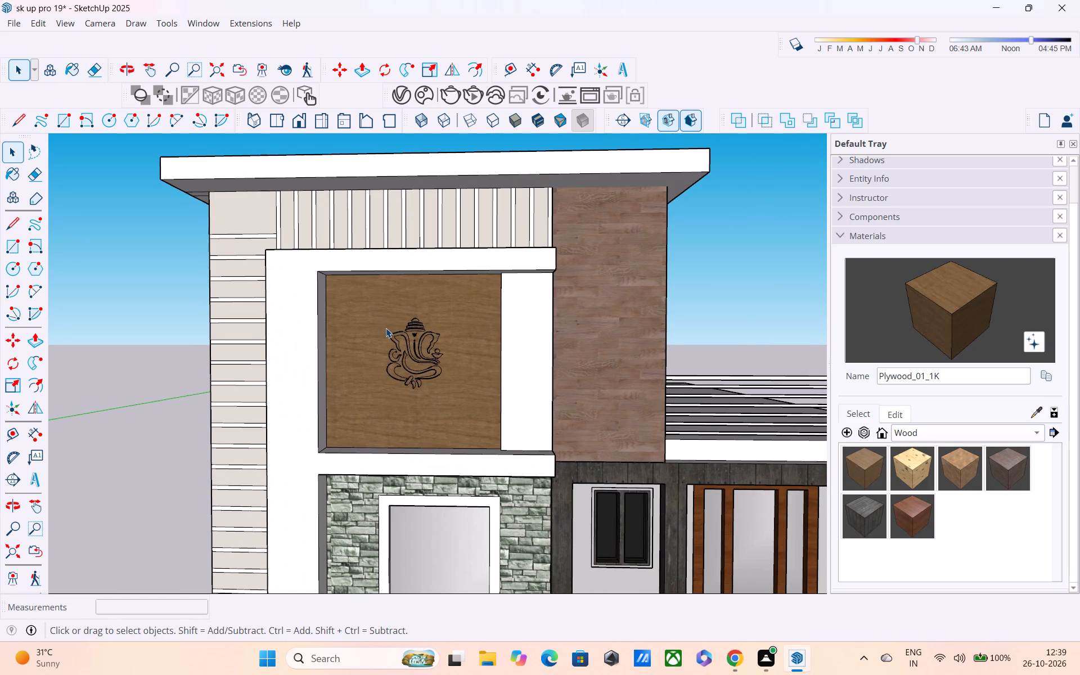
Apply Metal_06_1K from the Metal materials to the Lord Ganesh emblem and the recessed panel behind it.
click(398, 336)
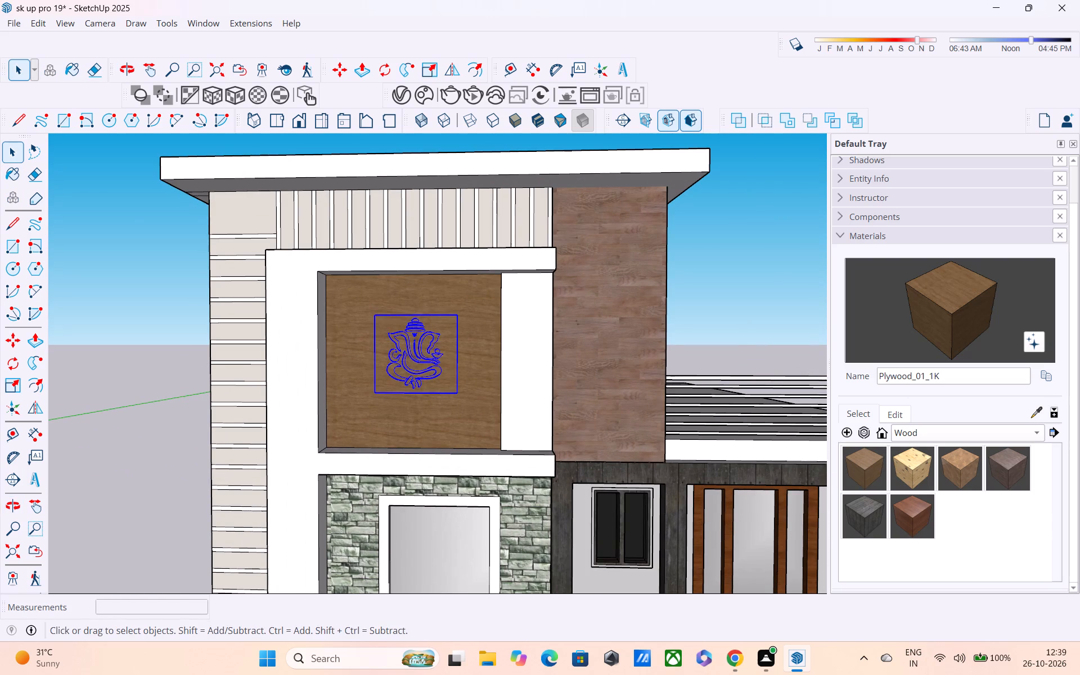
click(924, 434)
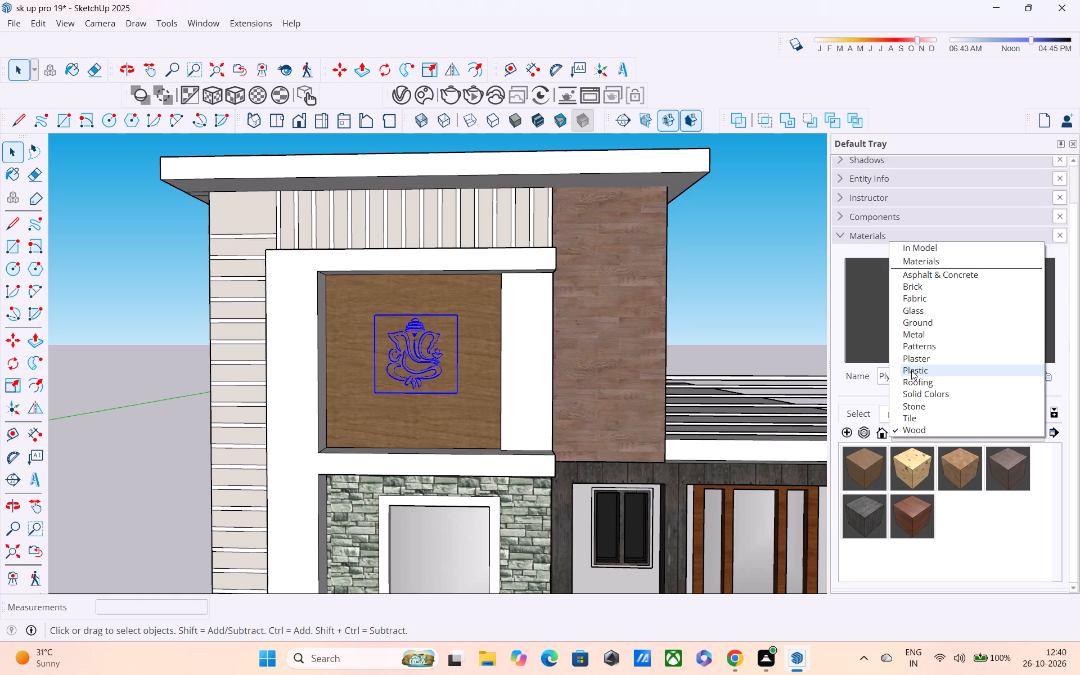
click(912, 339)
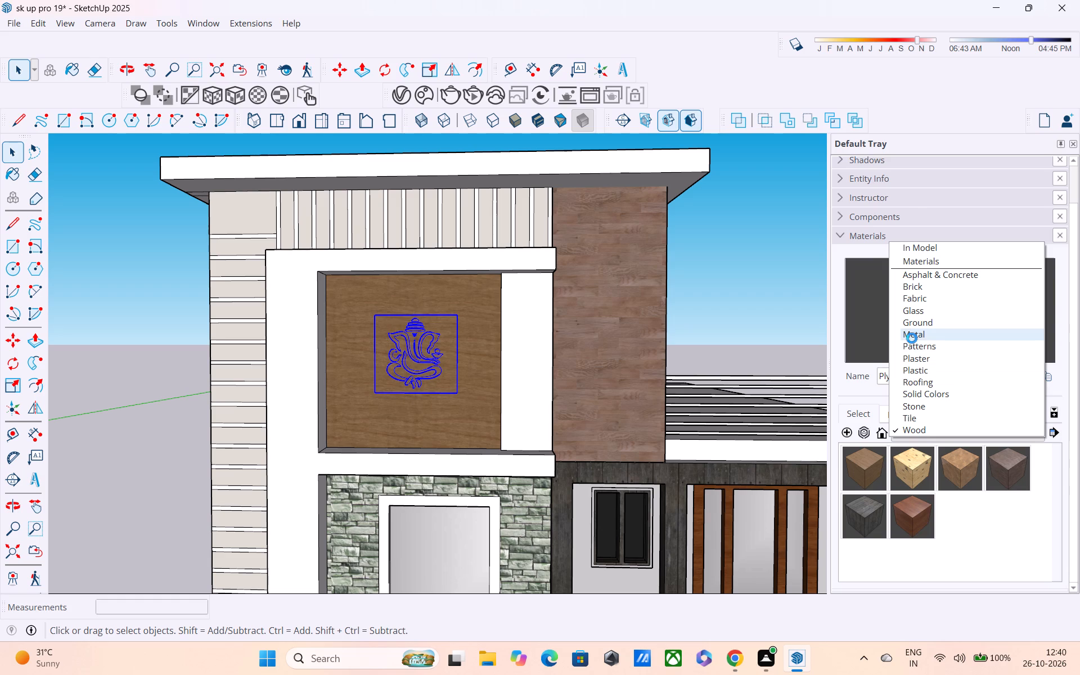
click(859, 462)
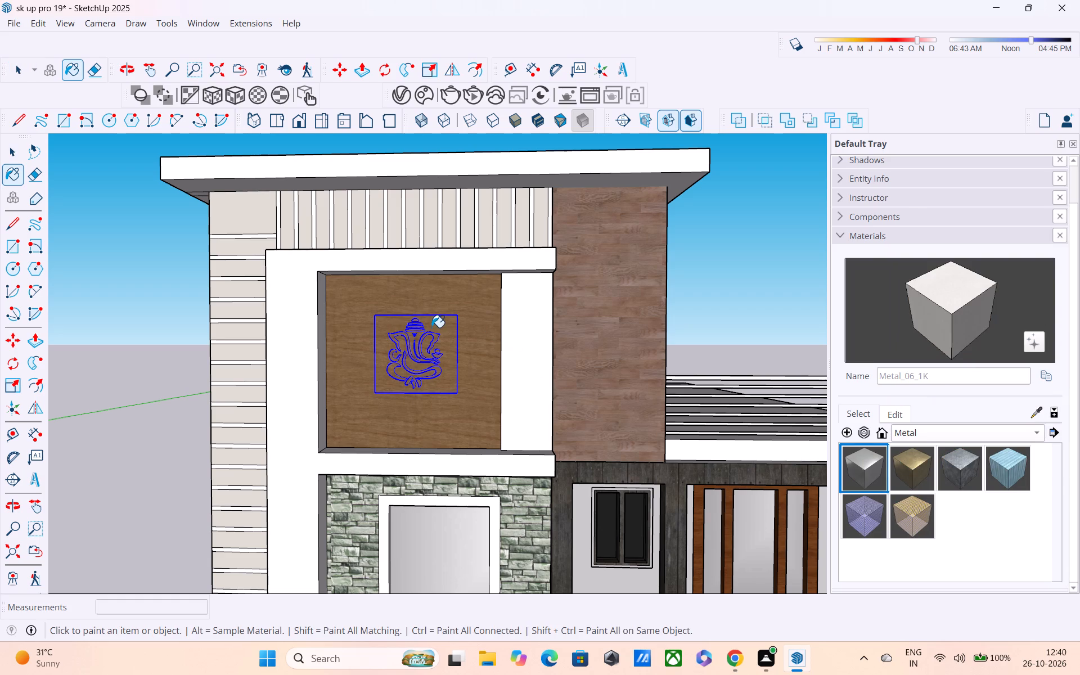
click(424, 335)
click(423, 335)
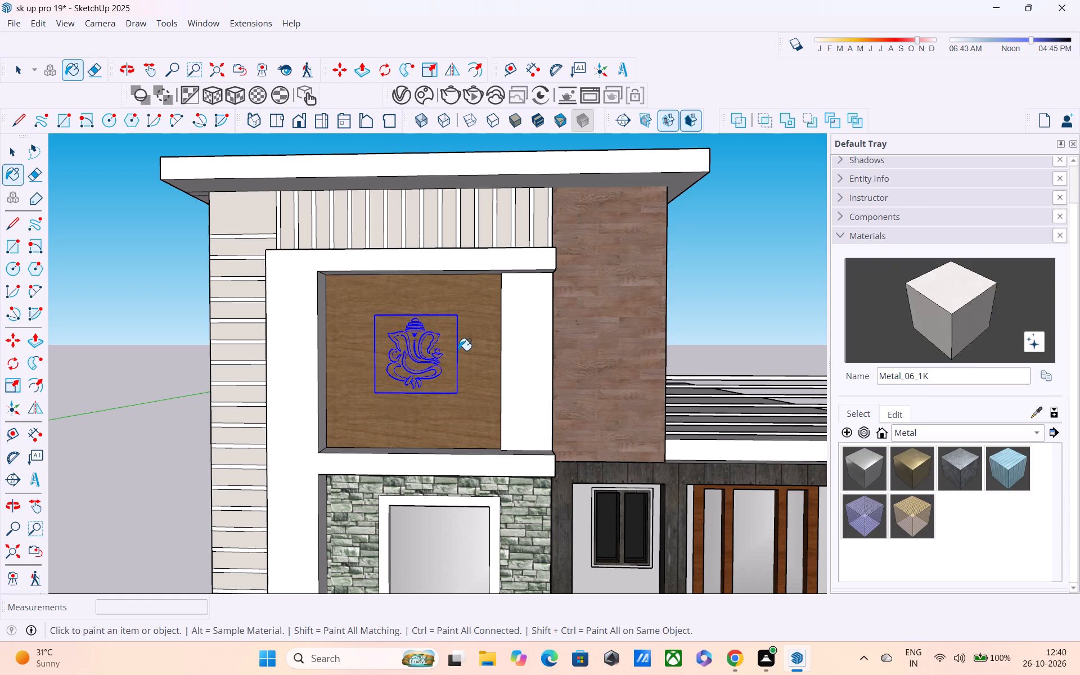
click(458, 345)
scroll(488, 395, down, 3)
key(space)
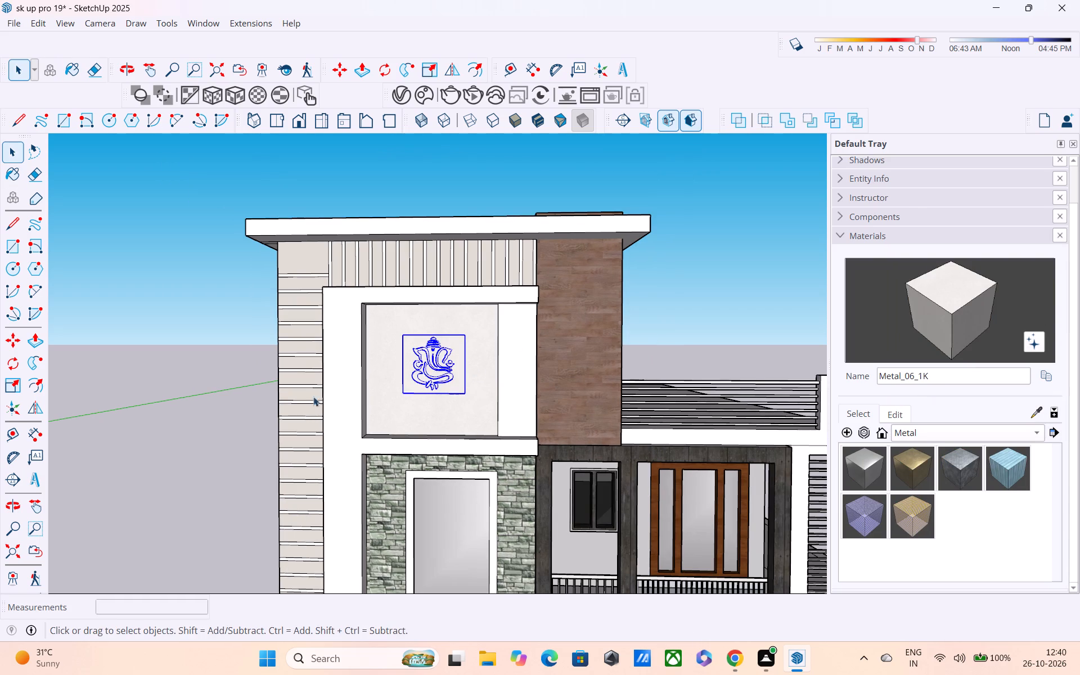
click(188, 395)
Open the Lord Ganesh emblem down to its inner geometry and paint the curved ear-and-trunk stroke with Metal_10_1K.
middle_drag(404, 418, 438, 399)
scroll(293, 411, down, 1)
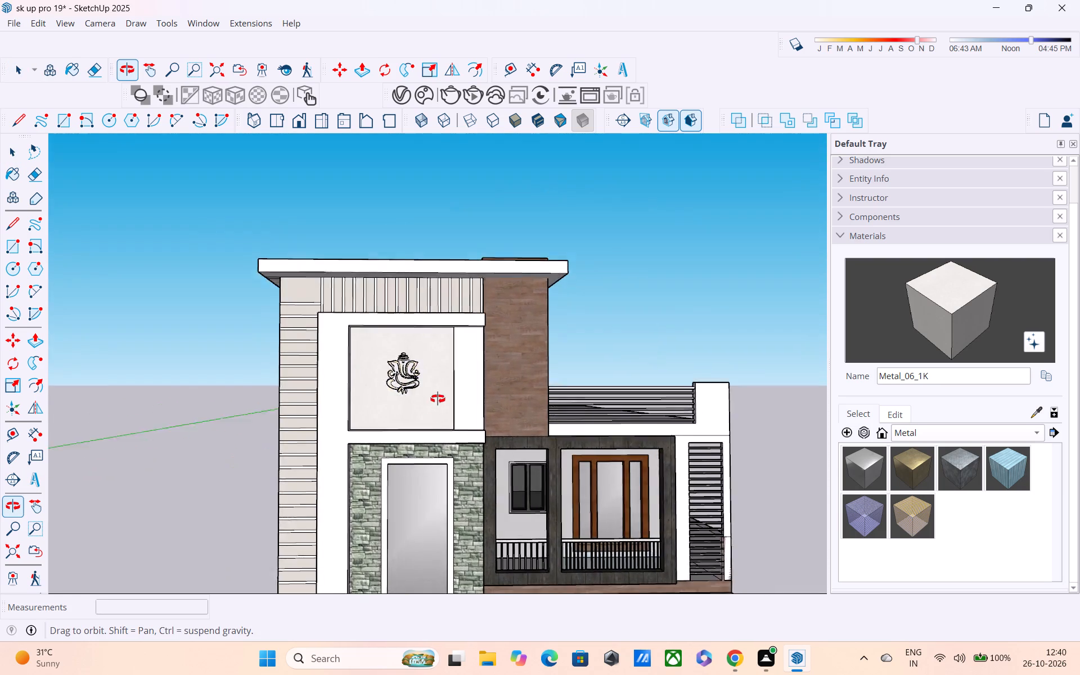
middle_drag(438, 399, 463, 394)
scroll(466, 394, up, 1)
scroll(467, 394, down, 3)
middle_drag(438, 410, 319, 458)
scroll(415, 346, up, 4)
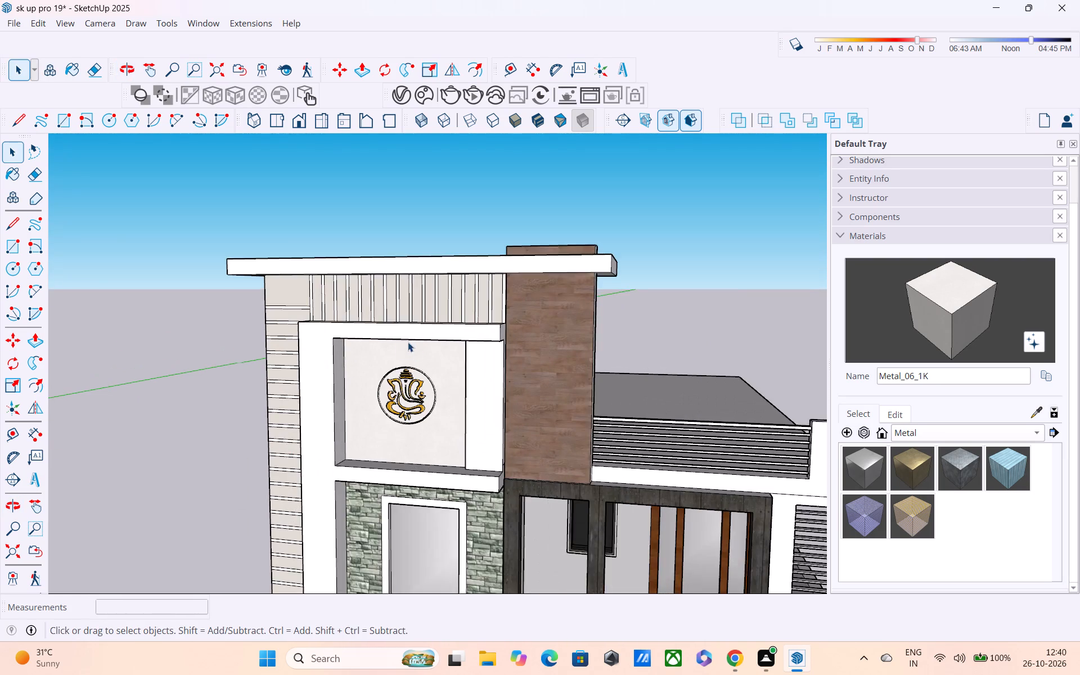
scroll(402, 370, up, 12)
double_click(385, 392)
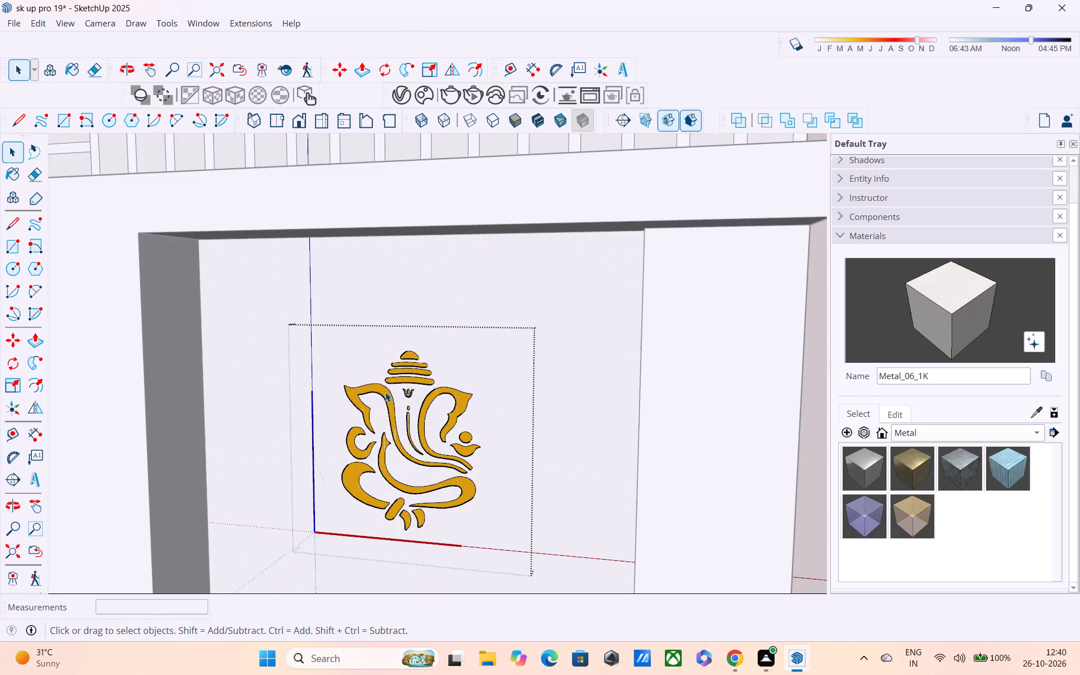
click(385, 394)
double_click(385, 394)
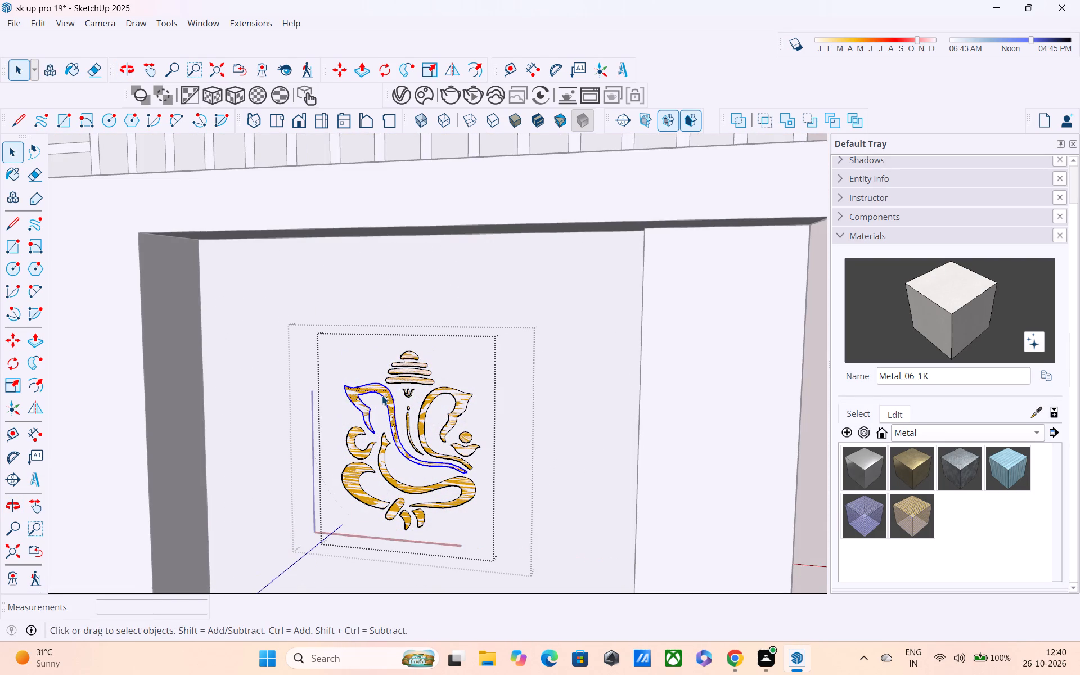
triple_click(382, 395)
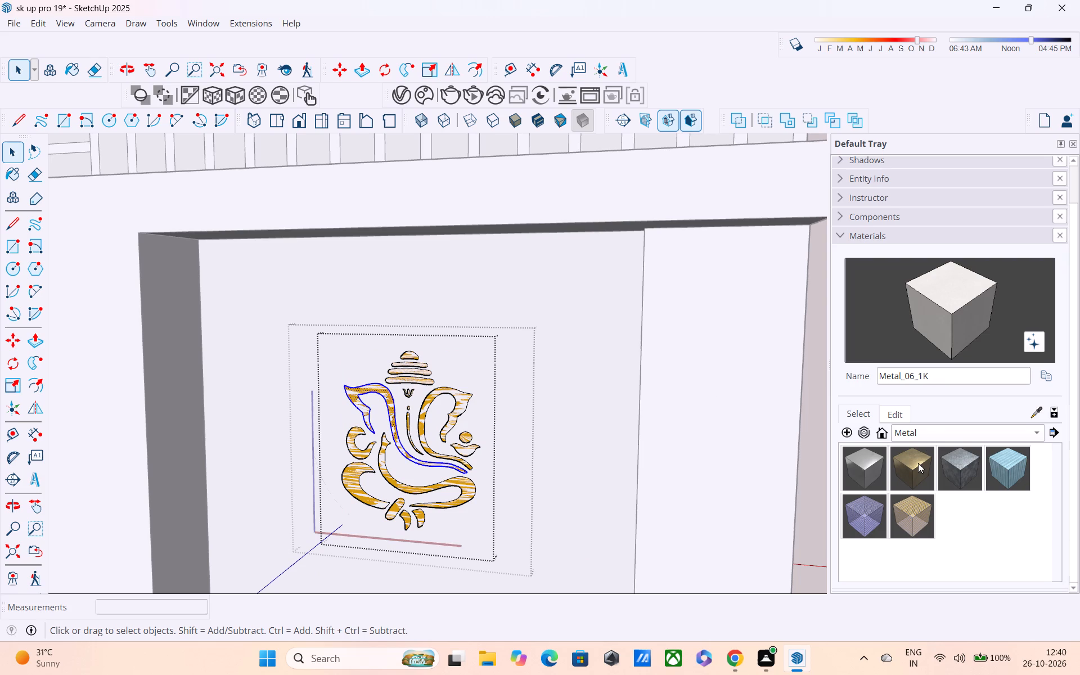
click(916, 463)
click(382, 389)
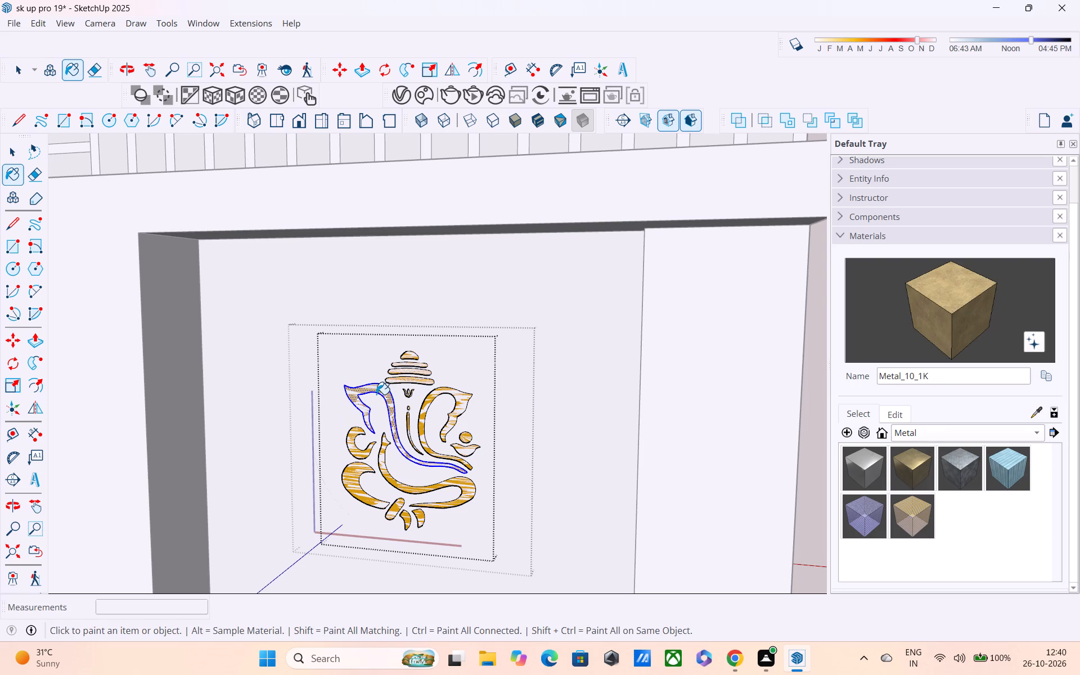
click(376, 394)
Paint the crown bands of the Lord Ganesh figure with Metal_06_1K.
click(857, 470)
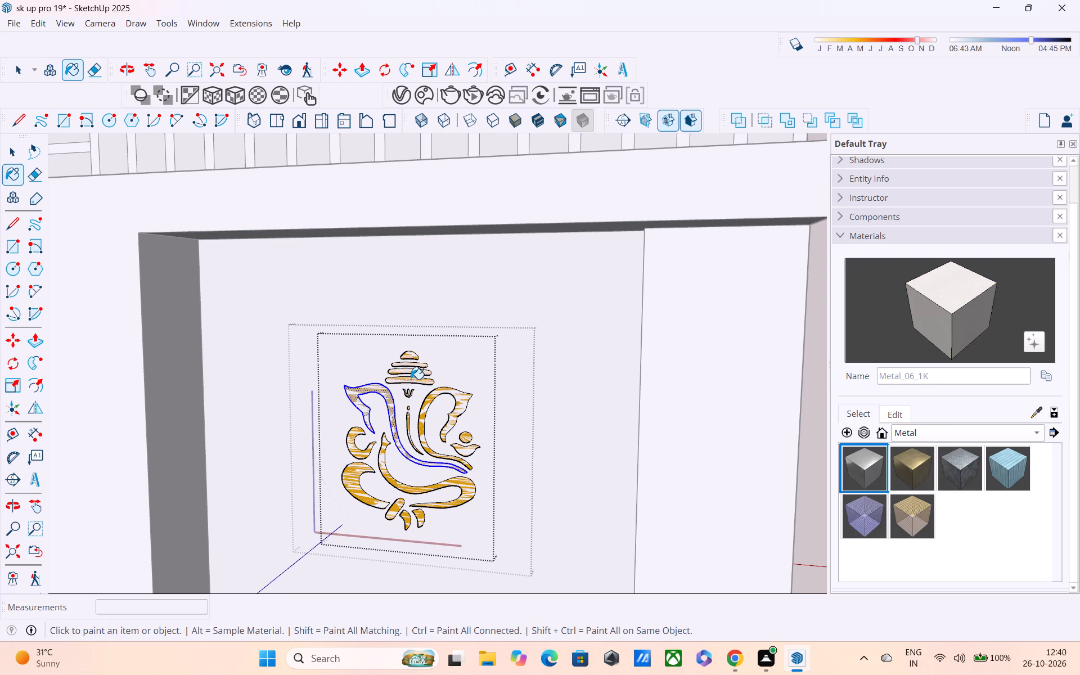
click(409, 372)
click(408, 365)
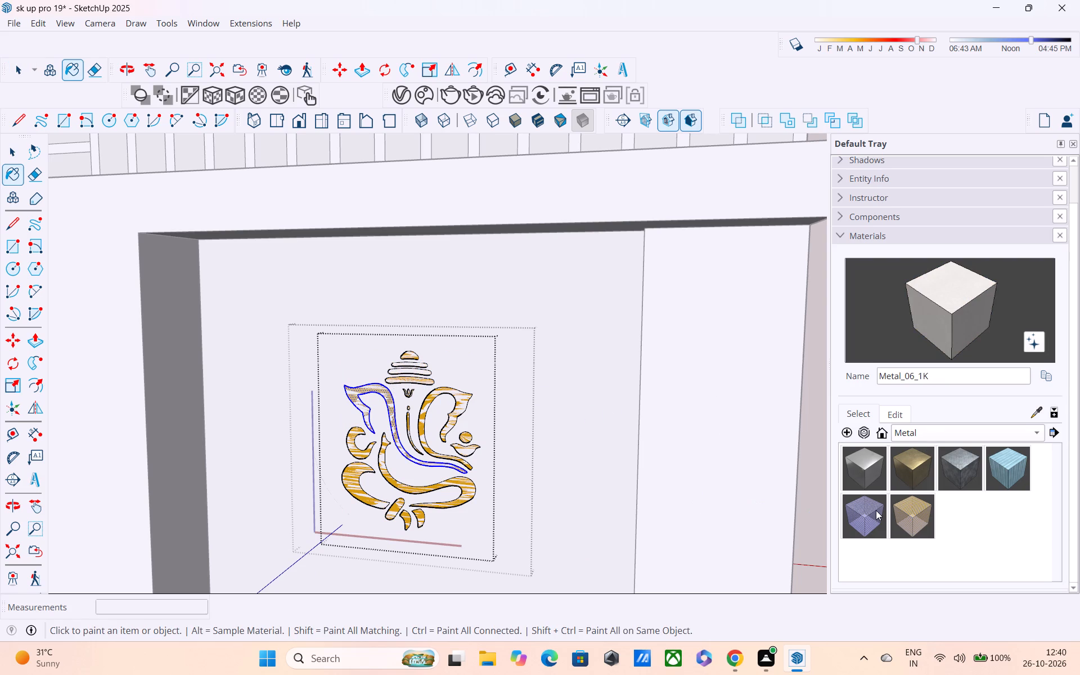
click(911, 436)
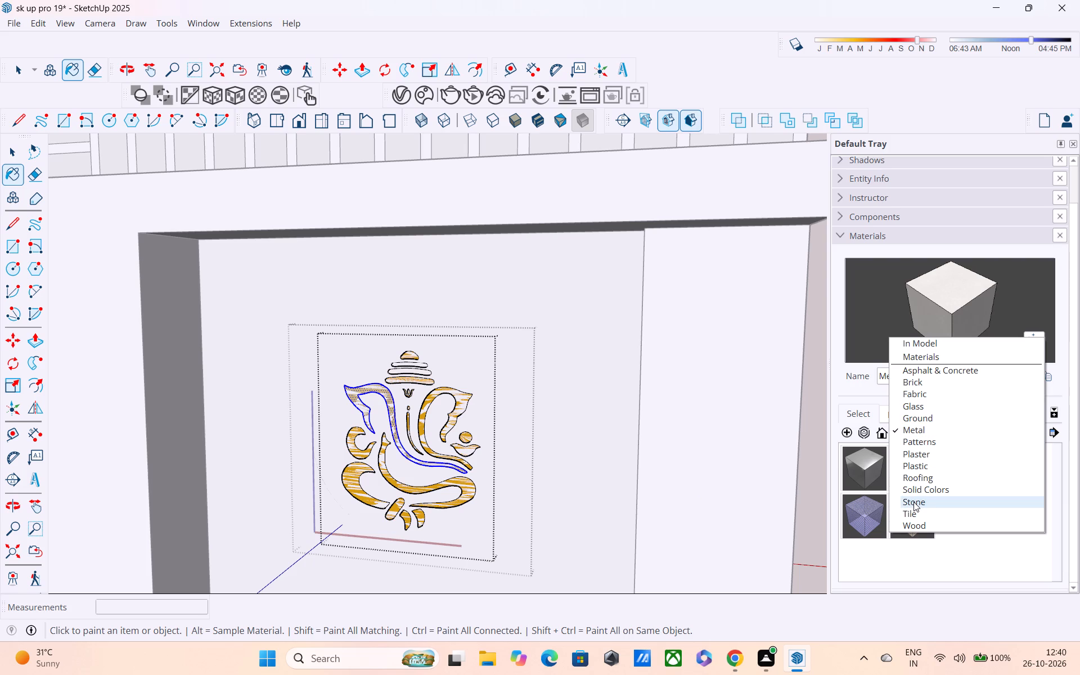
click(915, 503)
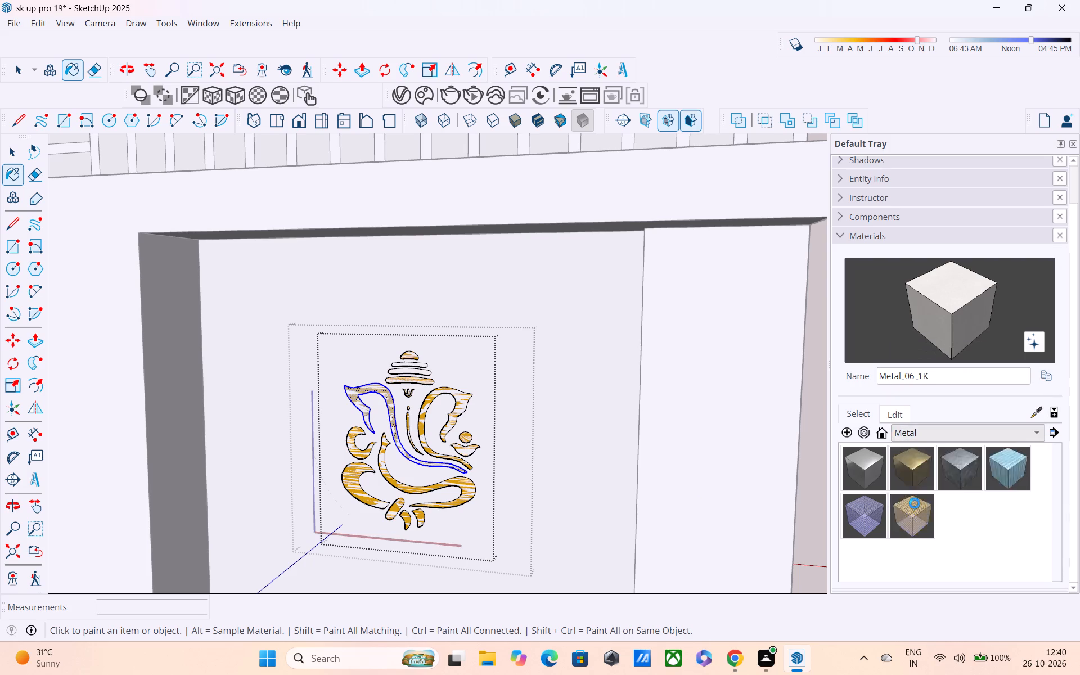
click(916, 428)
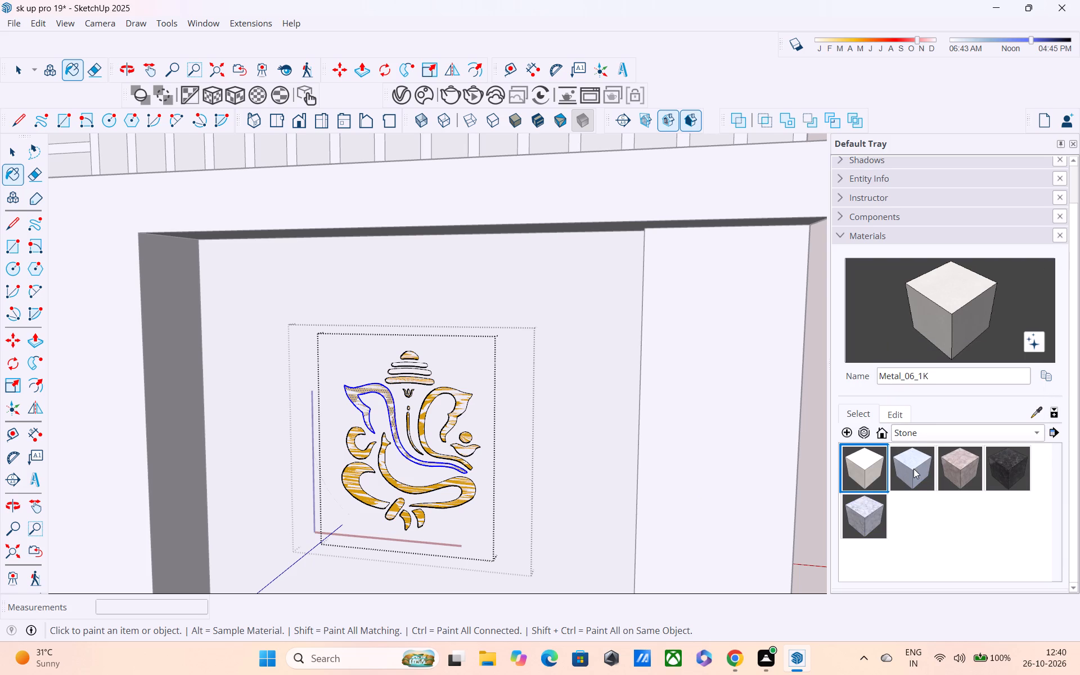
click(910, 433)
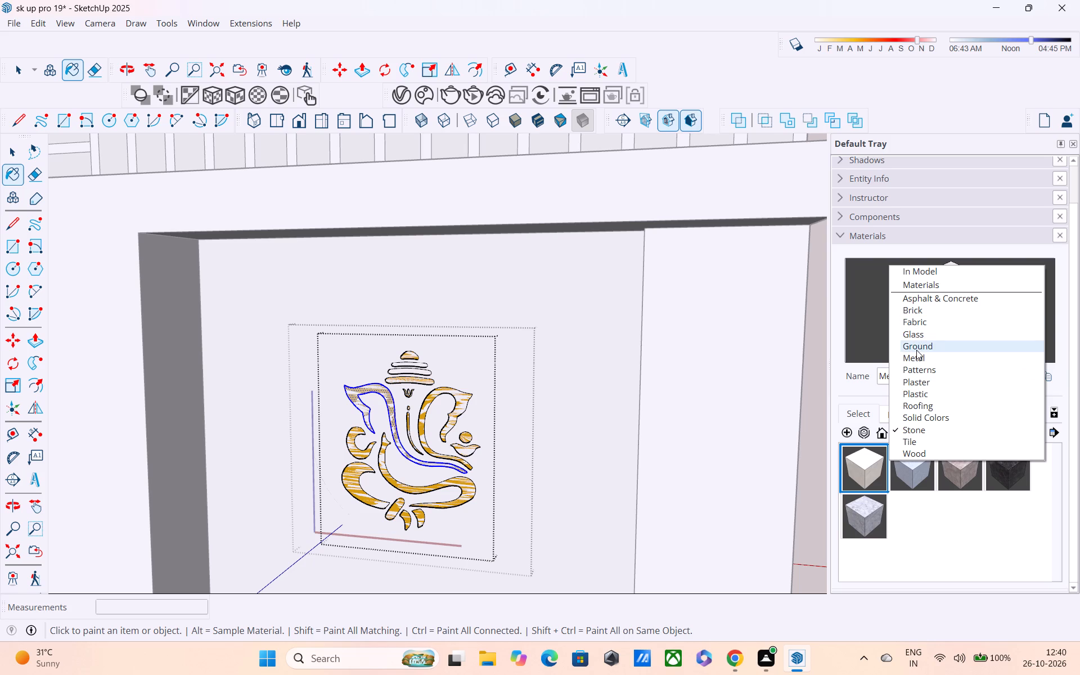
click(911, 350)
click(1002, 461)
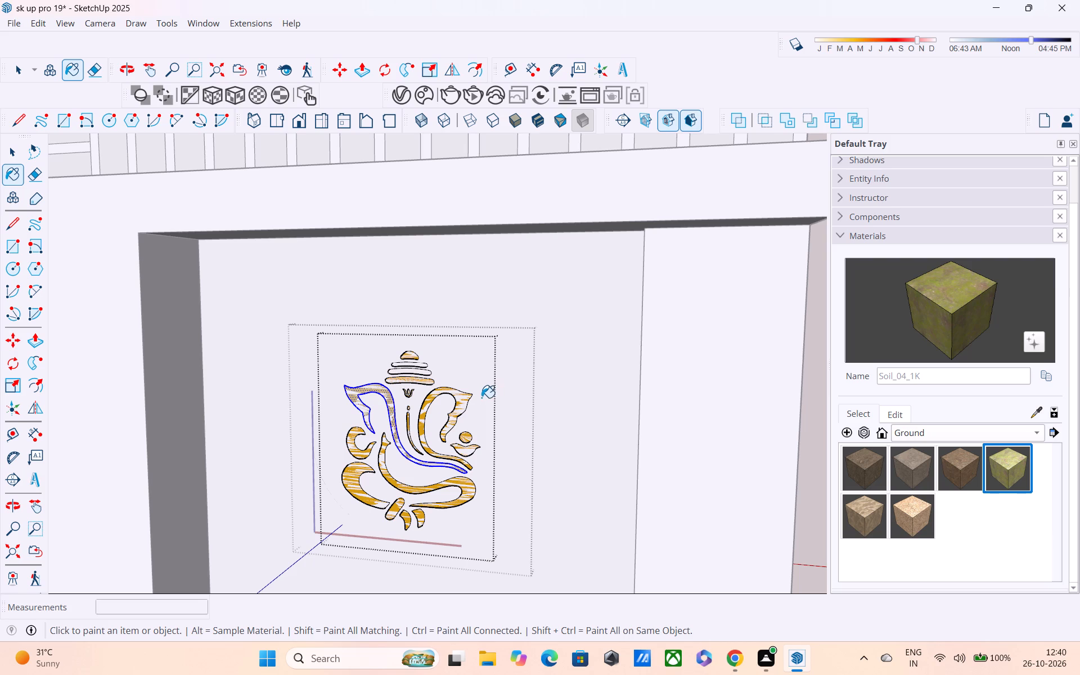
Paint the emblem's plain ear stroke and all the crown bands with M00_Soft_Cloud from the Solid Colors materials.
click(909, 432)
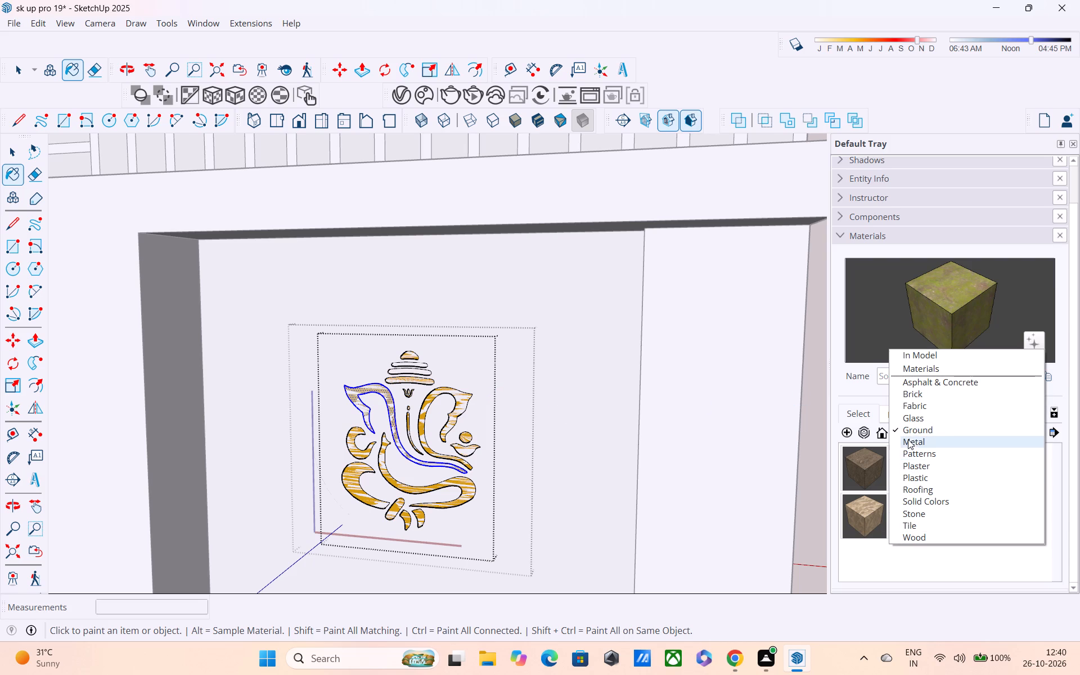
click(936, 504)
scroll(907, 509, down, 3)
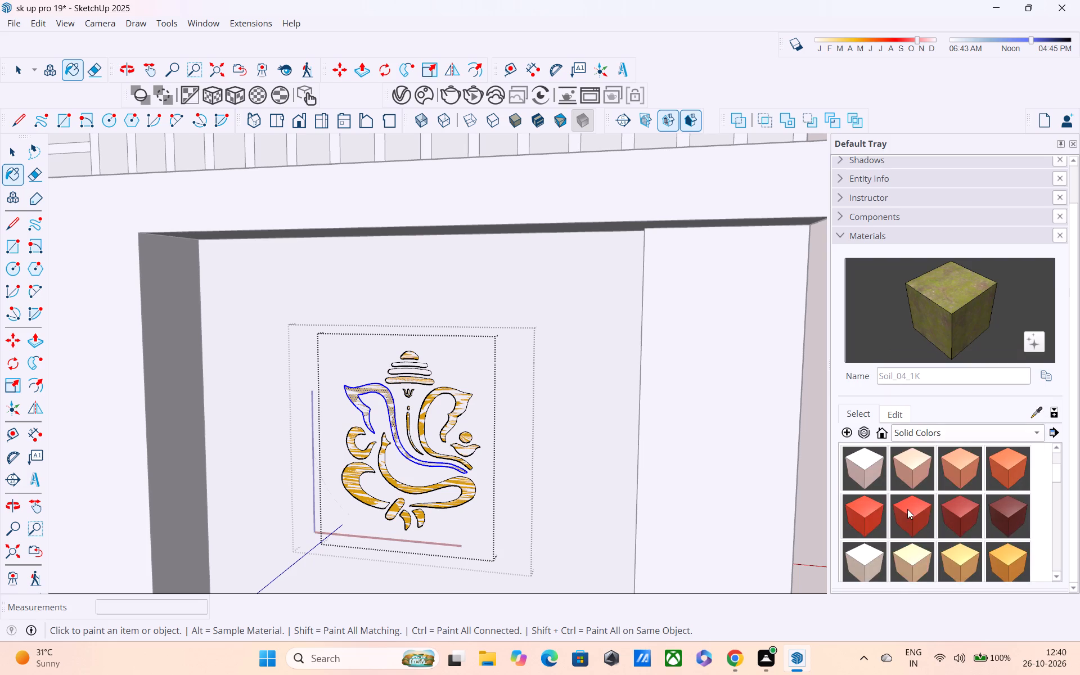
scroll(907, 509, down, 19)
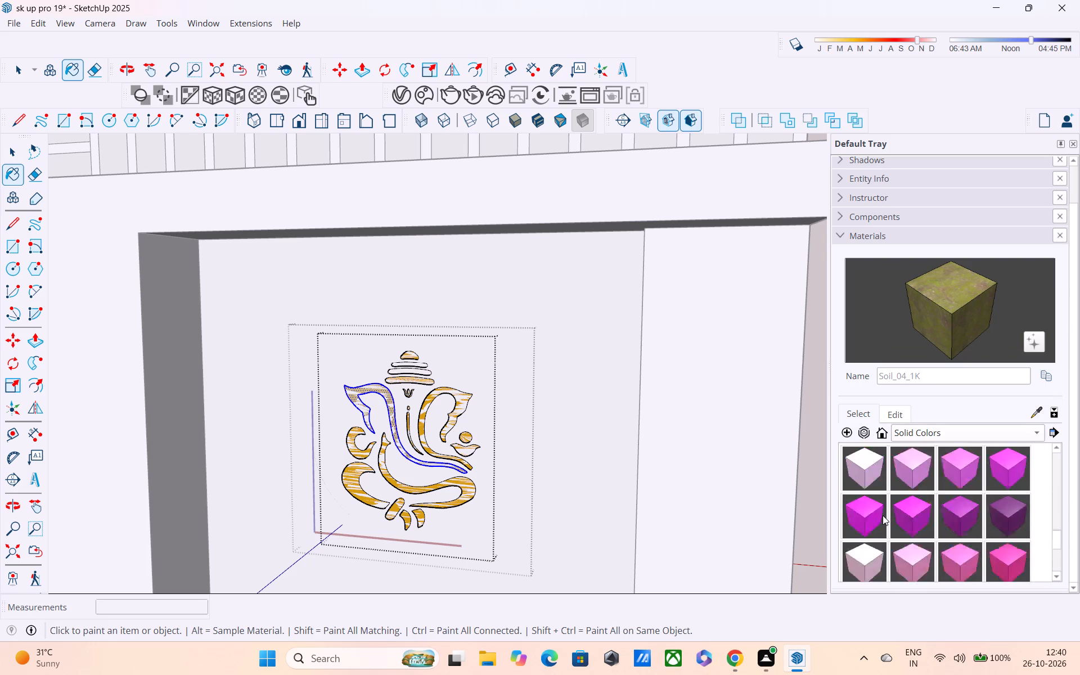
scroll(883, 515, down, 6)
scroll(870, 517, up, 1)
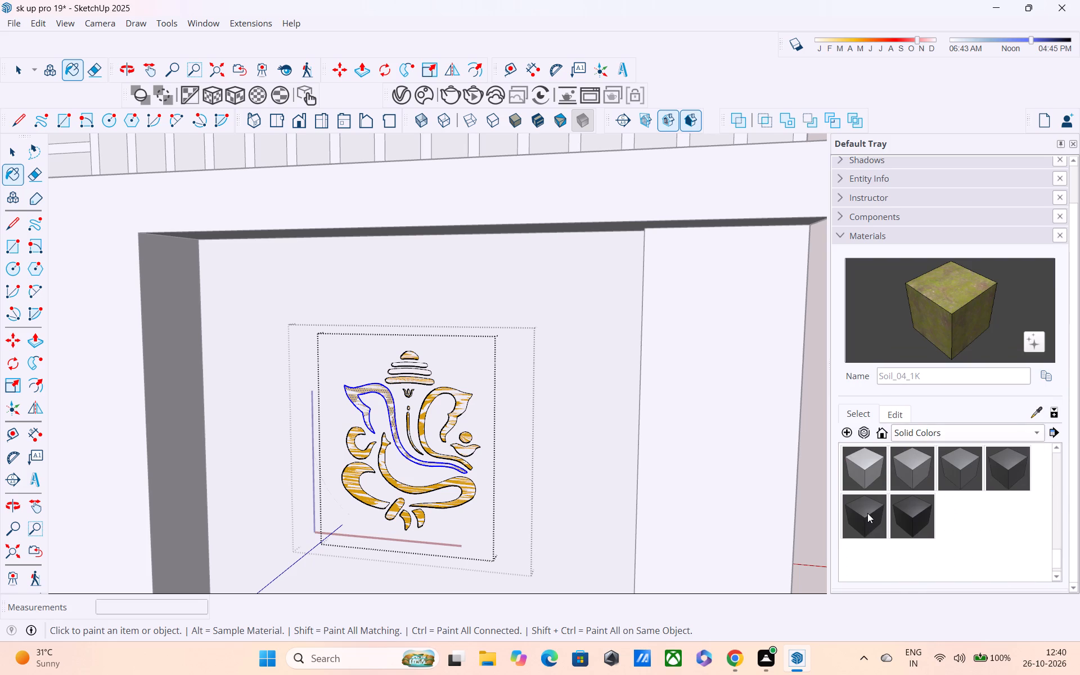
scroll(861, 481, up, 1)
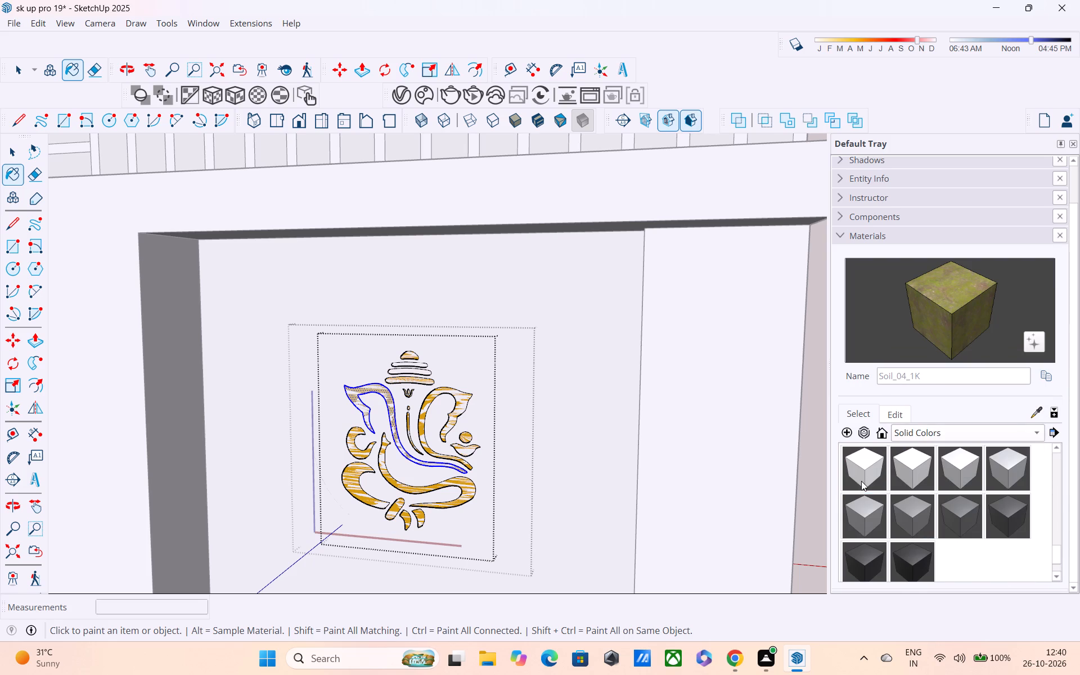
click(861, 471)
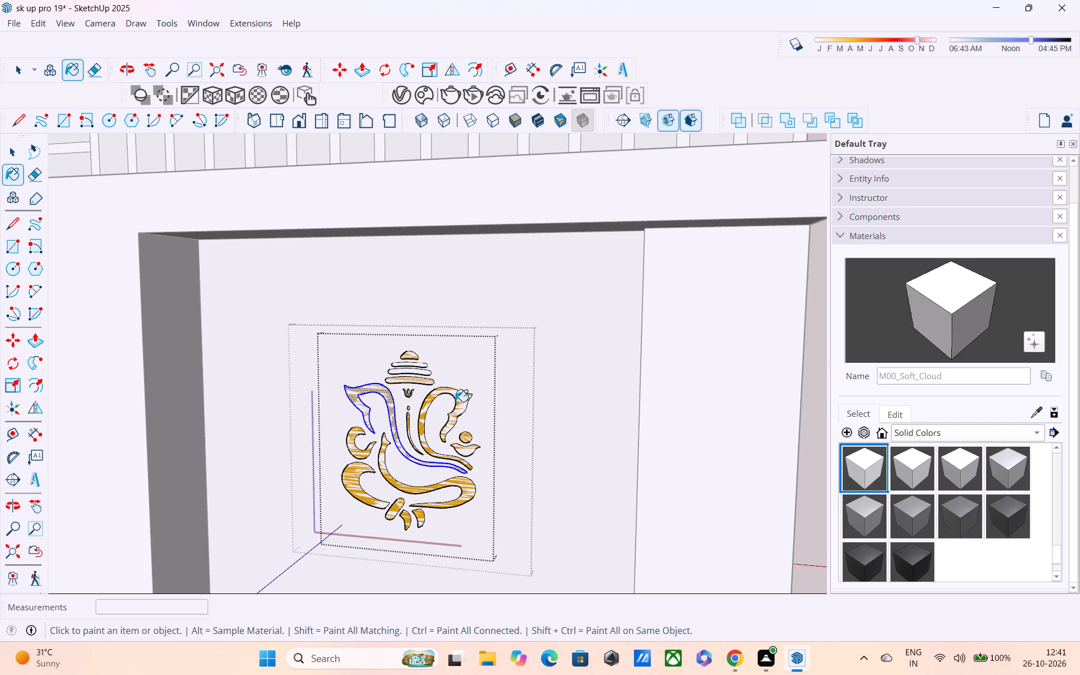
click(455, 402)
click(463, 398)
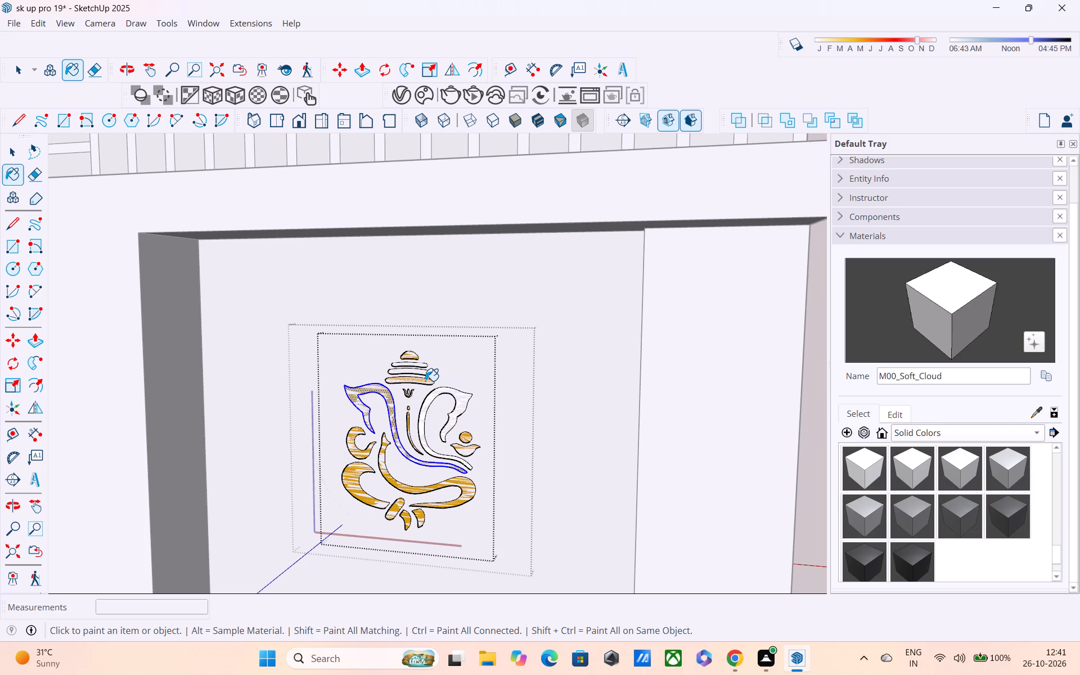
click(425, 381)
click(422, 373)
click(420, 365)
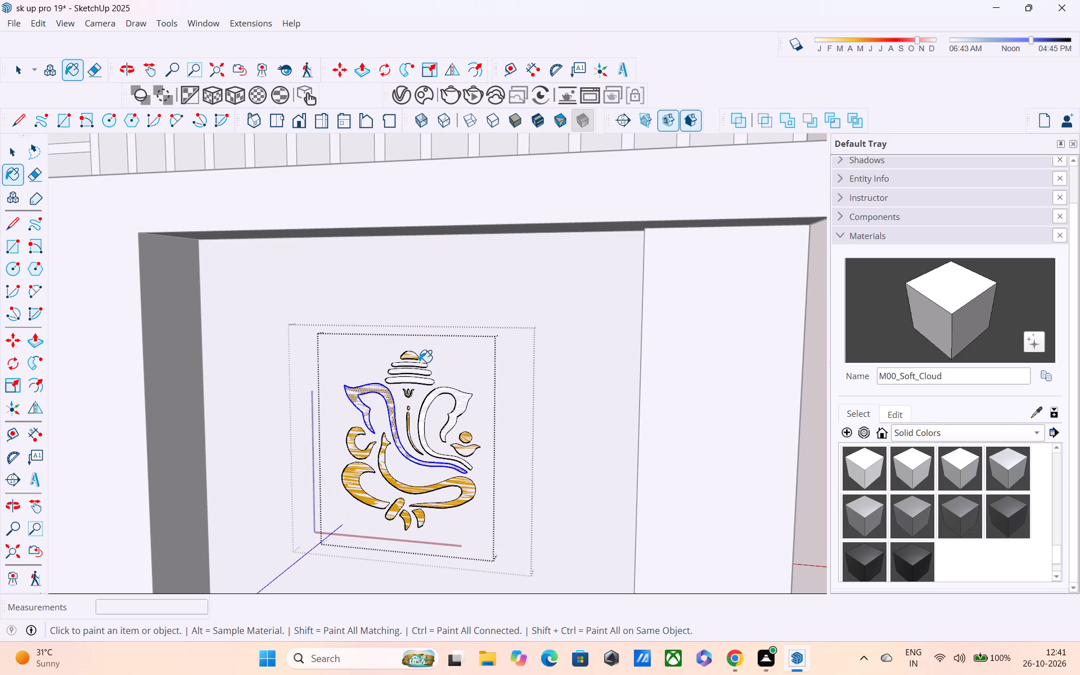
click(417, 357)
Paint the emblem's curved ear-and-trunk stroke, arm curl, leg curves, feet, hand and small round sweet with M00_Soft_Cloud.
click(380, 391)
click(352, 438)
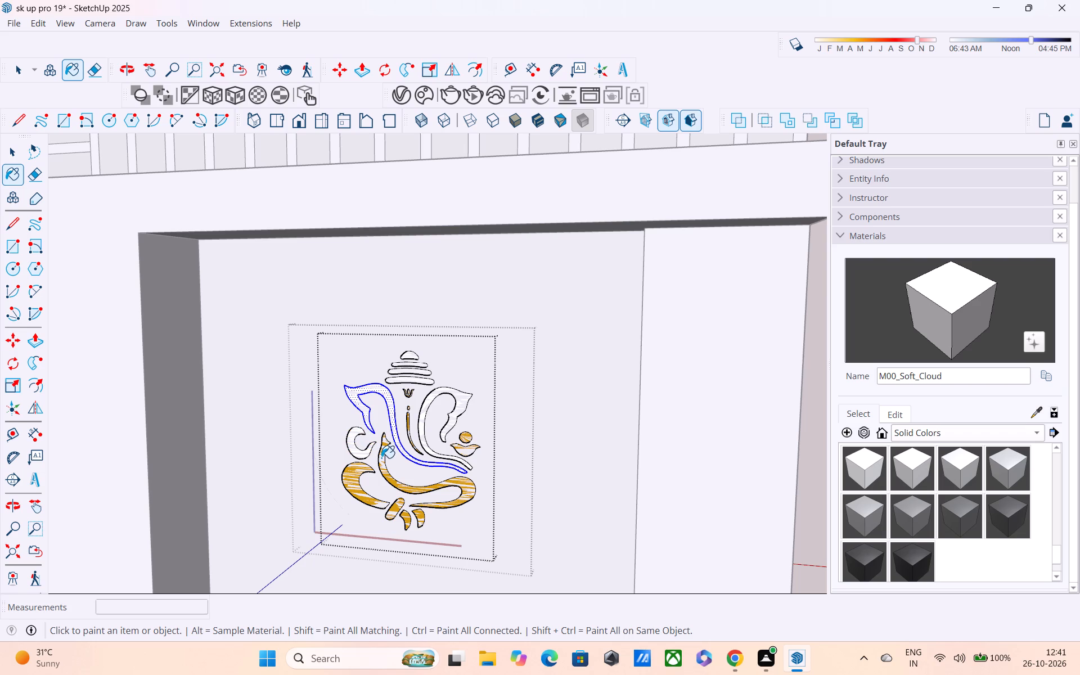
click(382, 440)
click(382, 446)
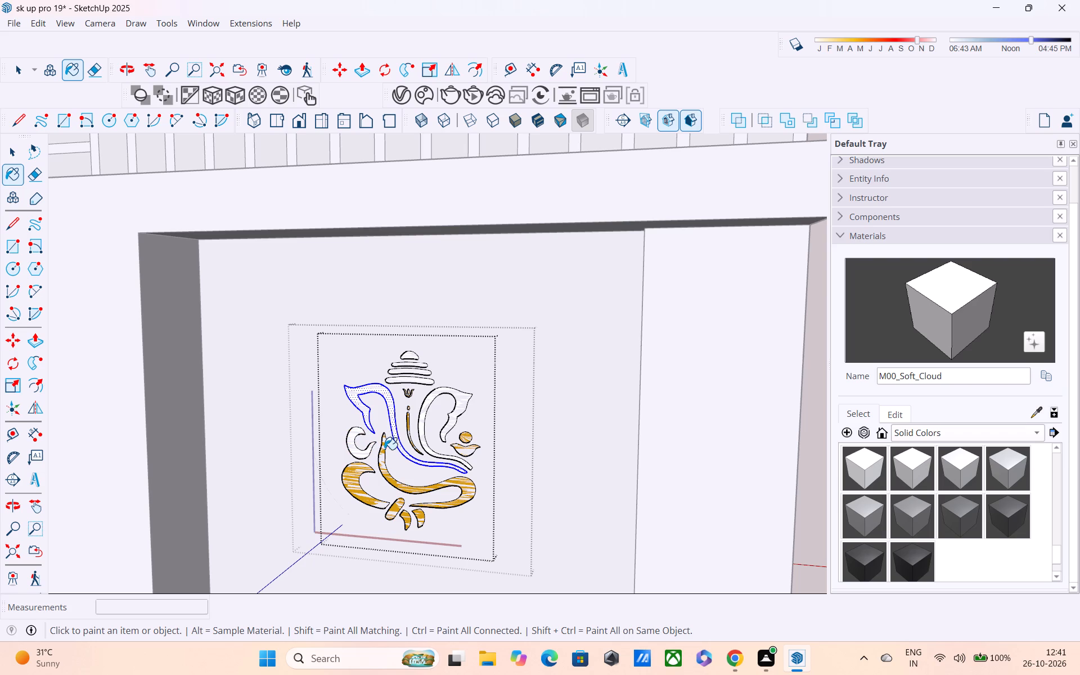
click(383, 447)
click(350, 469)
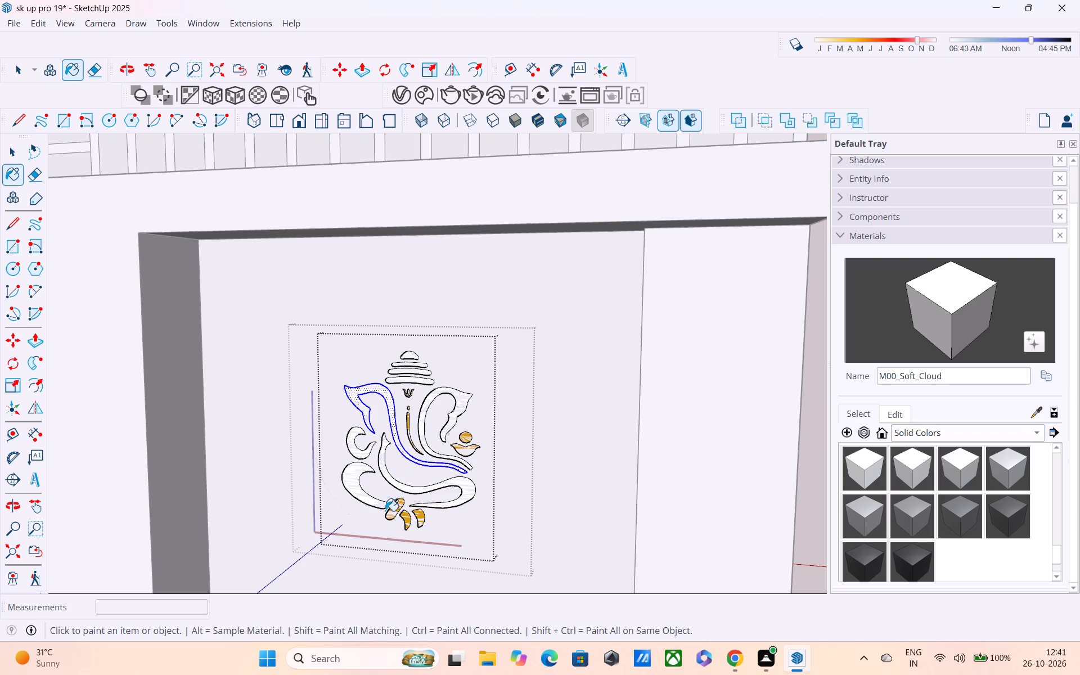
click(392, 512)
click(408, 520)
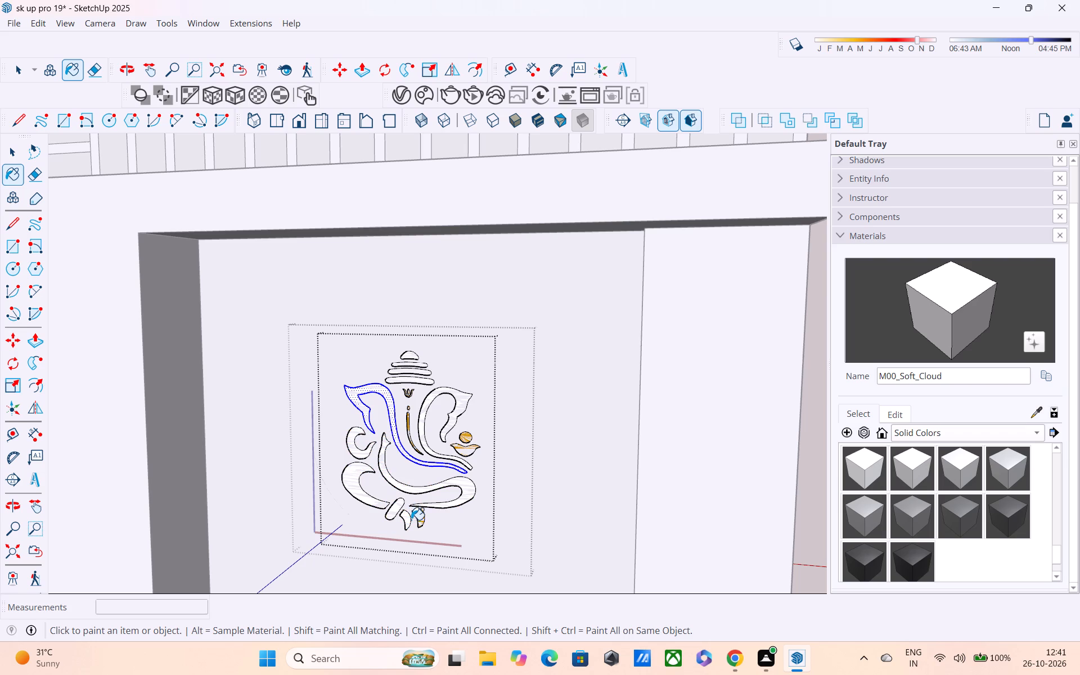
click(417, 516)
click(460, 448)
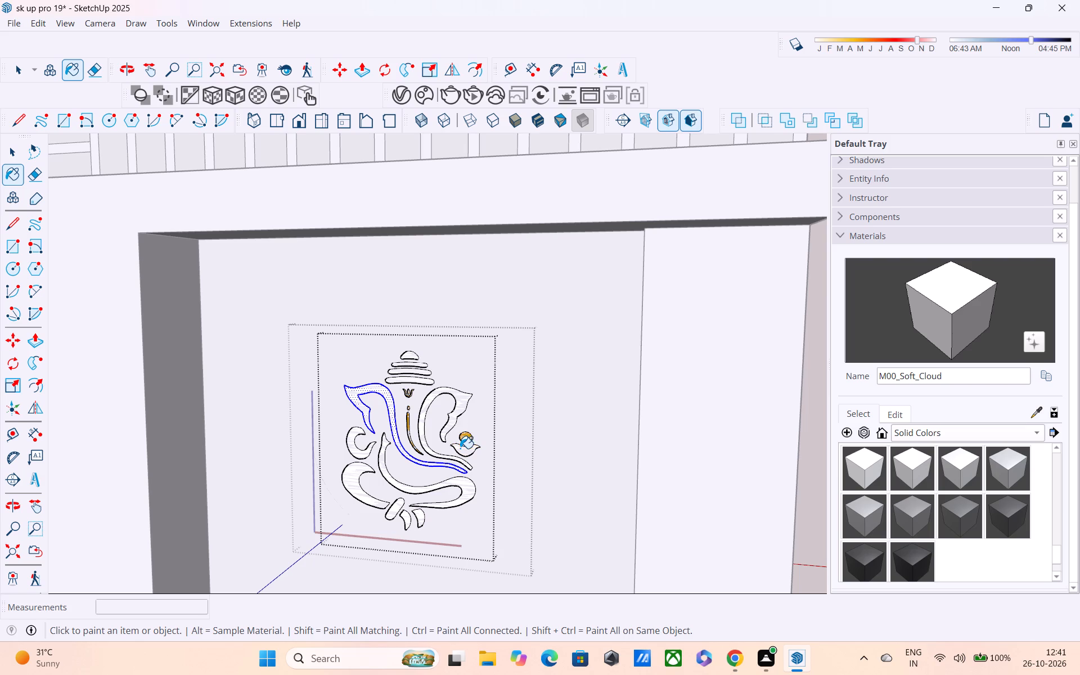
click(466, 437)
Paint the thin trunk line, the dot above it and the forehead mark with M00_Soft_Cloud, and leave the emblem's inner geometry.
click(408, 421)
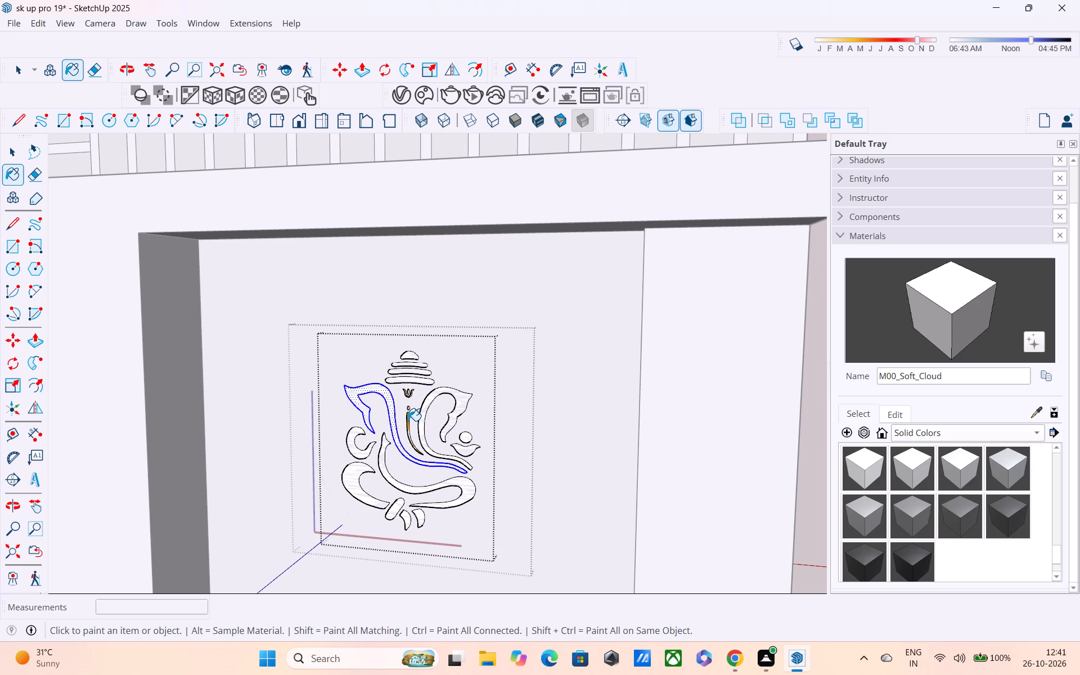
click(407, 418)
scroll(404, 433, up, 7)
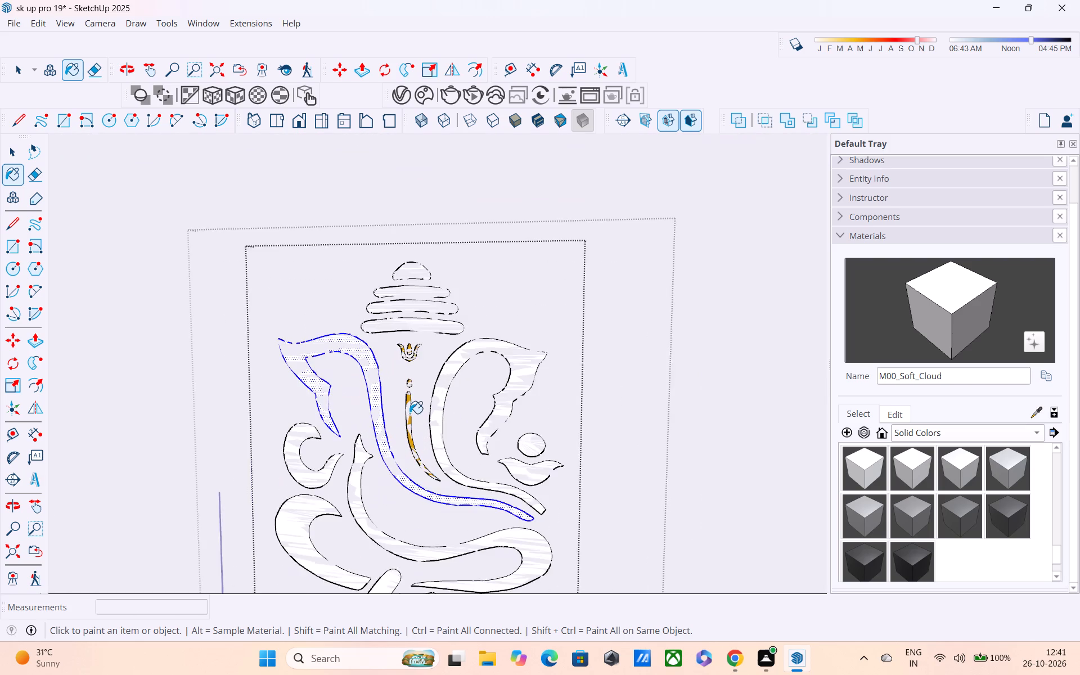
scroll(409, 413, up, 3)
click(407, 424)
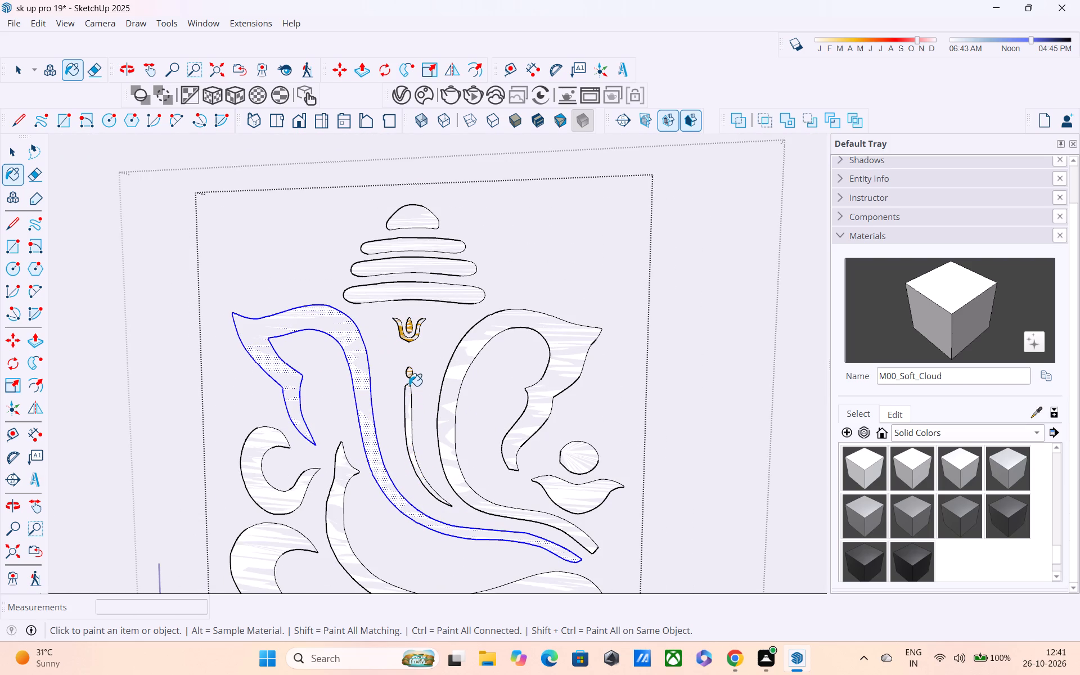
click(409, 374)
click(402, 334)
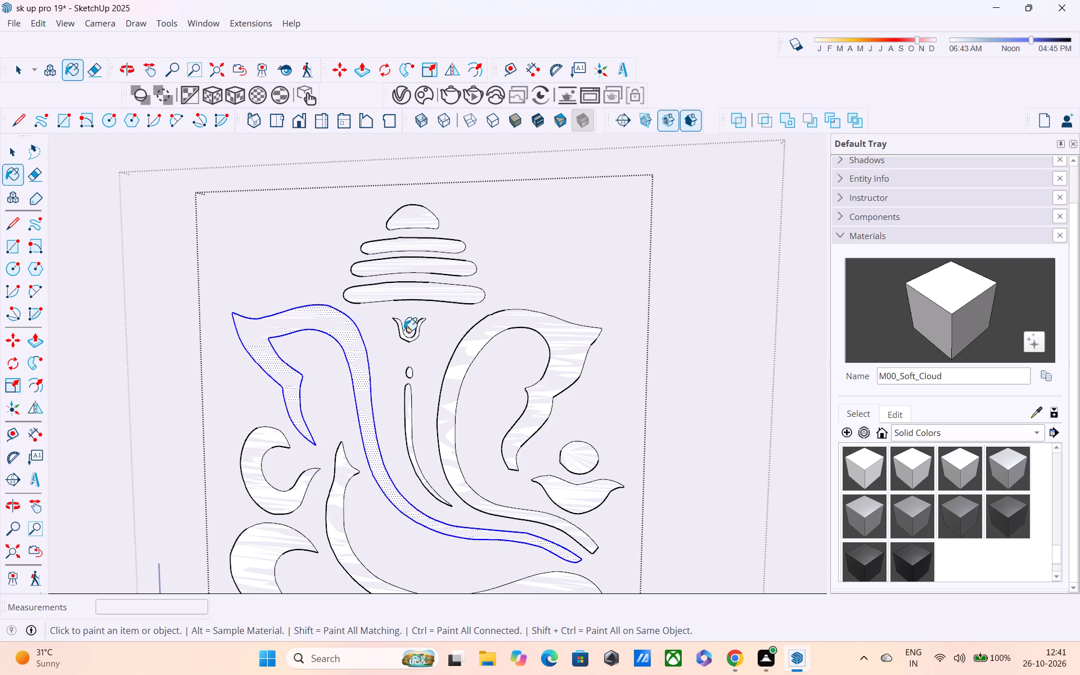
click(409, 325)
scroll(421, 329, down, 6)
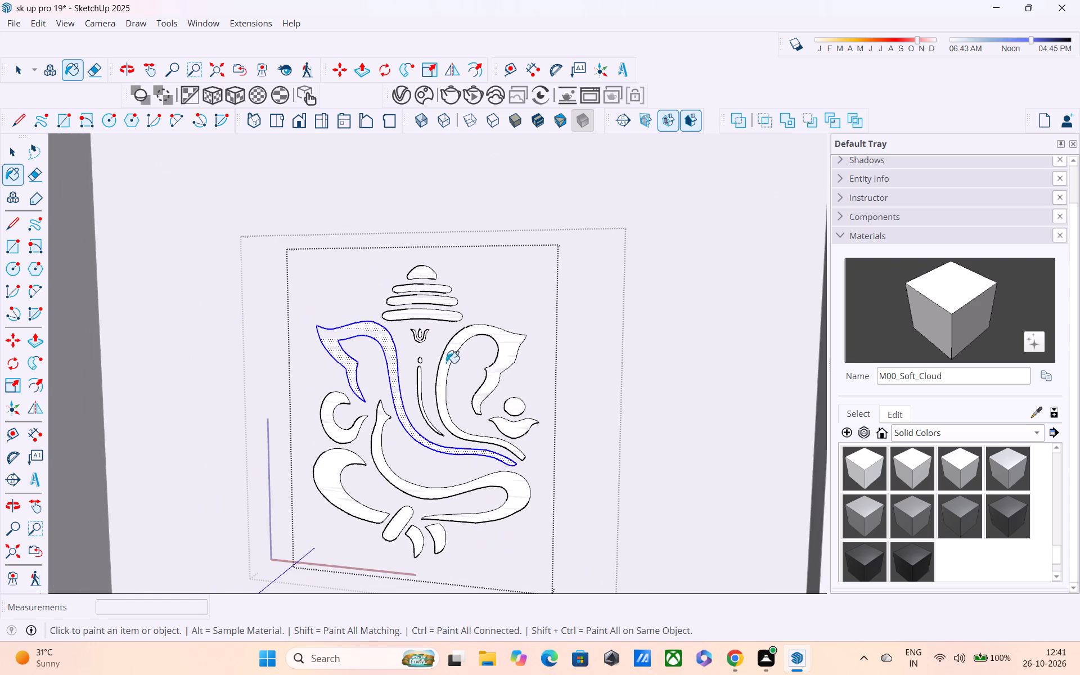
scroll(450, 376, down, 8)
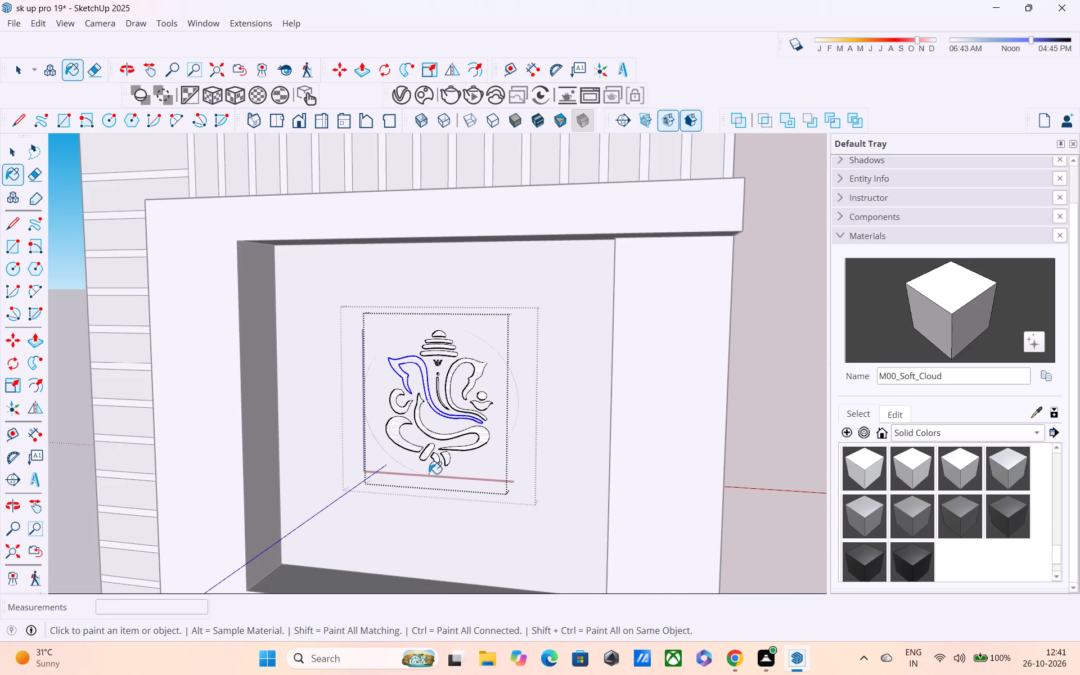
key(space)
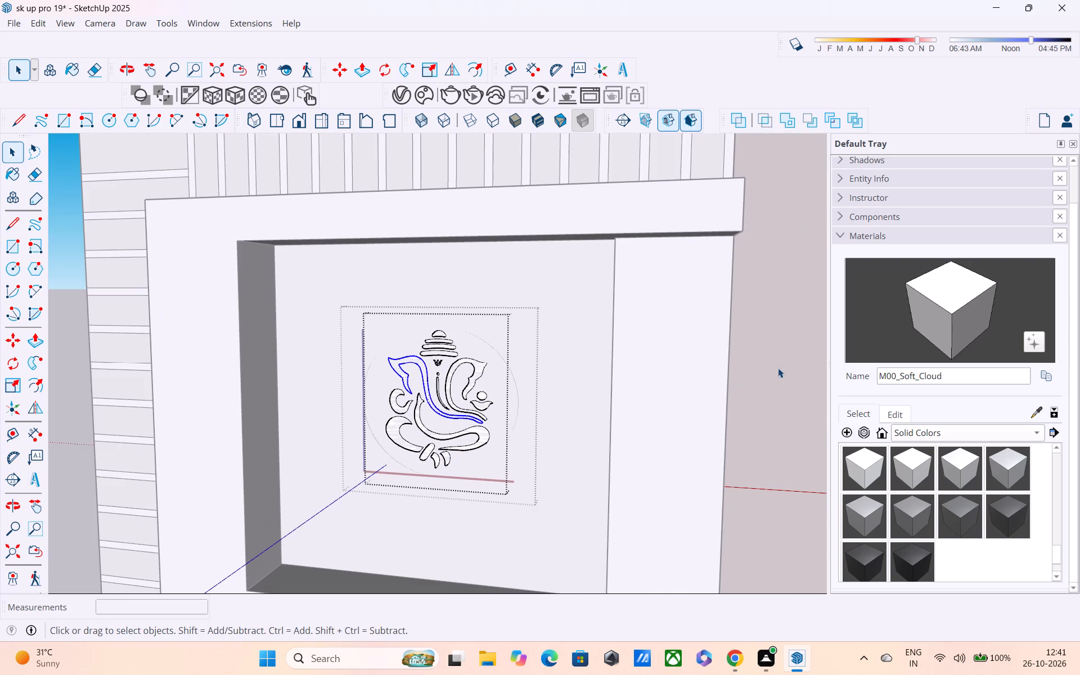
click(778, 368)
scroll(562, 418, down, 3)
click(143, 357)
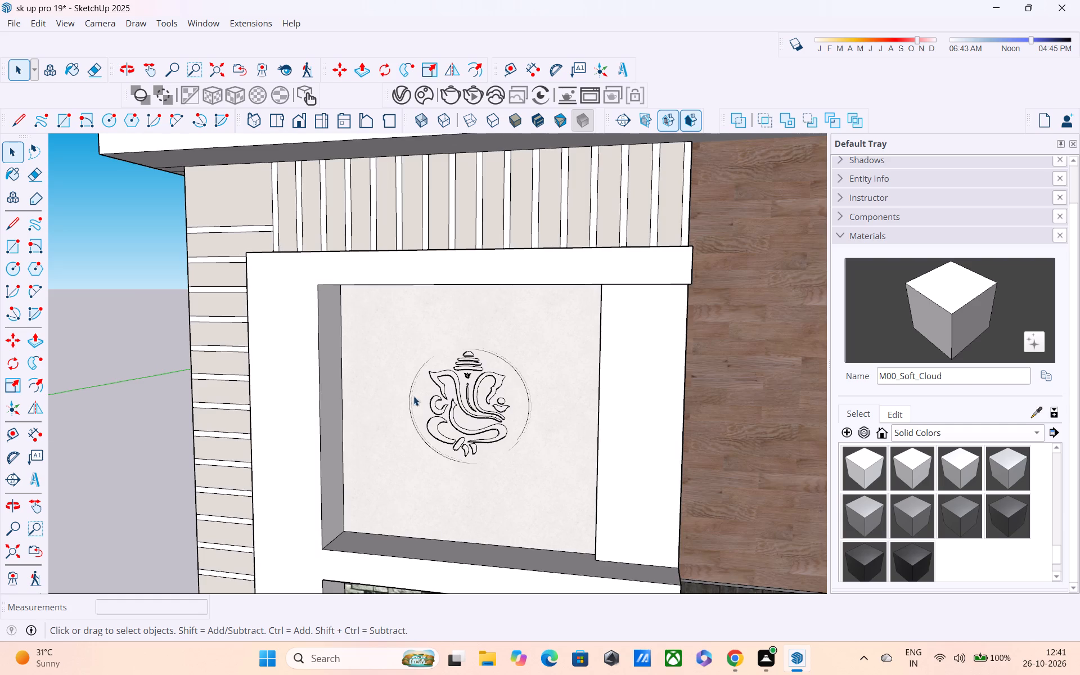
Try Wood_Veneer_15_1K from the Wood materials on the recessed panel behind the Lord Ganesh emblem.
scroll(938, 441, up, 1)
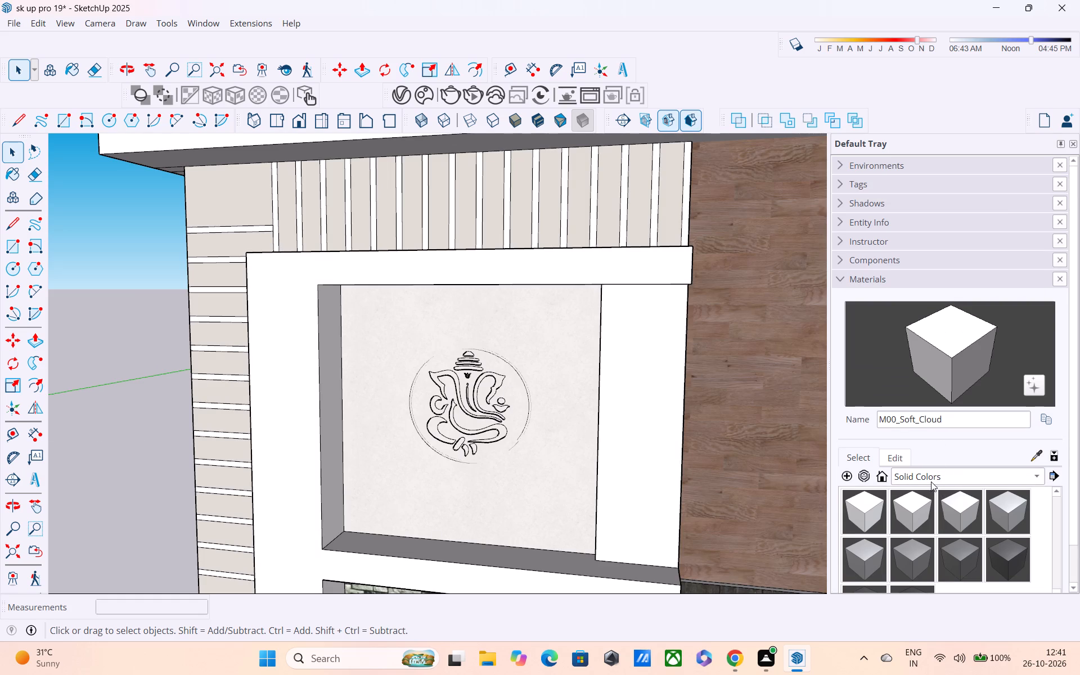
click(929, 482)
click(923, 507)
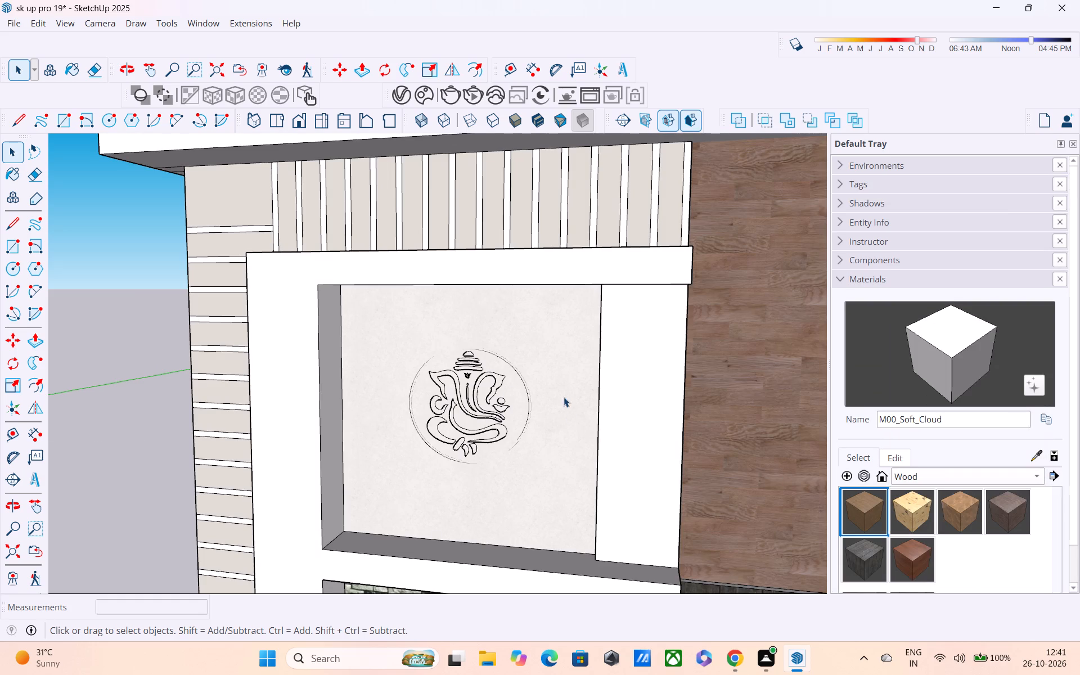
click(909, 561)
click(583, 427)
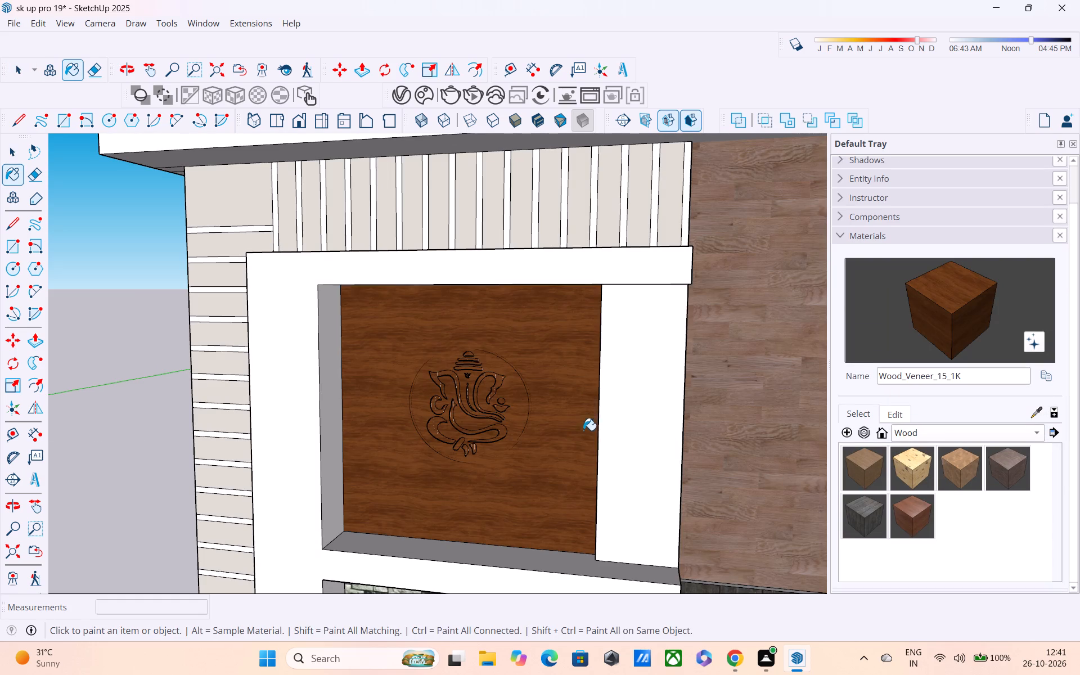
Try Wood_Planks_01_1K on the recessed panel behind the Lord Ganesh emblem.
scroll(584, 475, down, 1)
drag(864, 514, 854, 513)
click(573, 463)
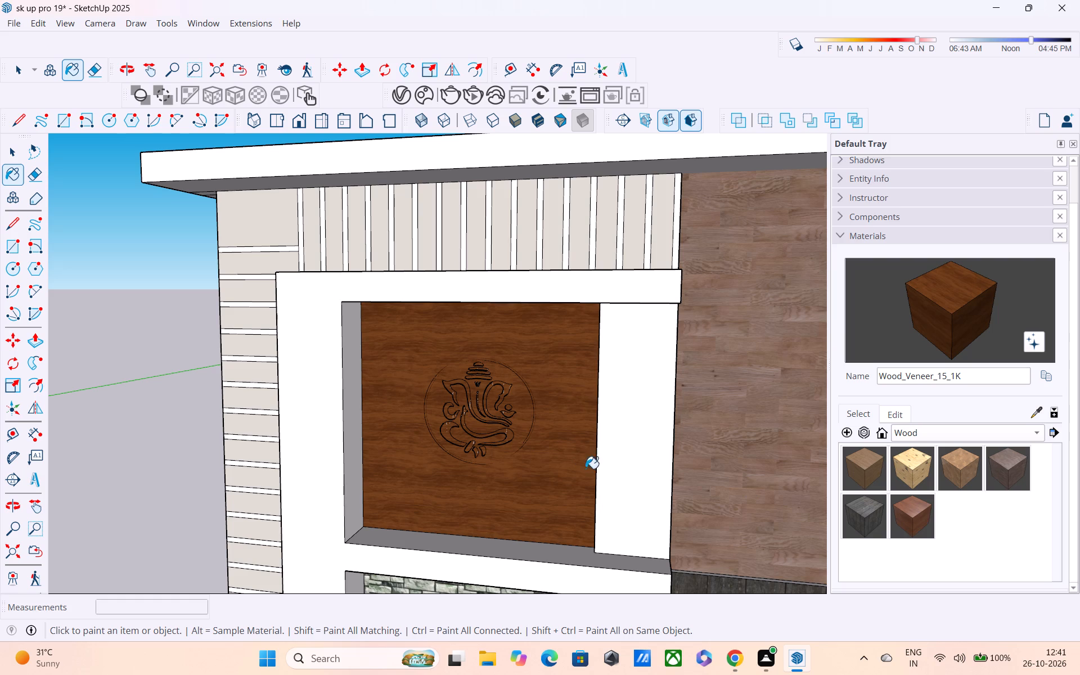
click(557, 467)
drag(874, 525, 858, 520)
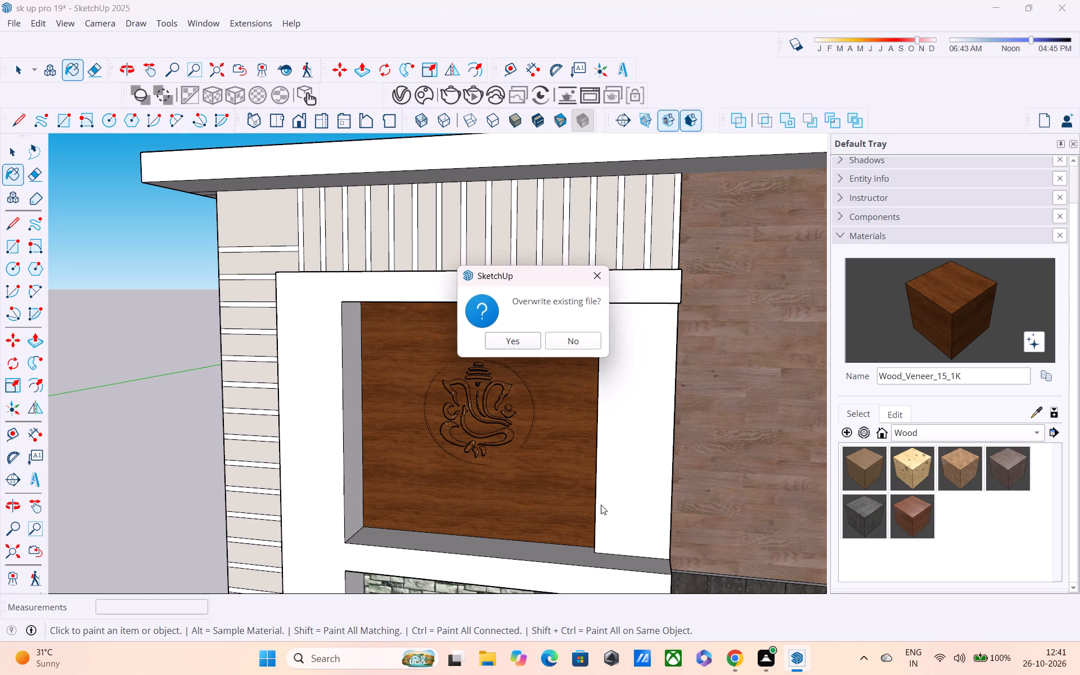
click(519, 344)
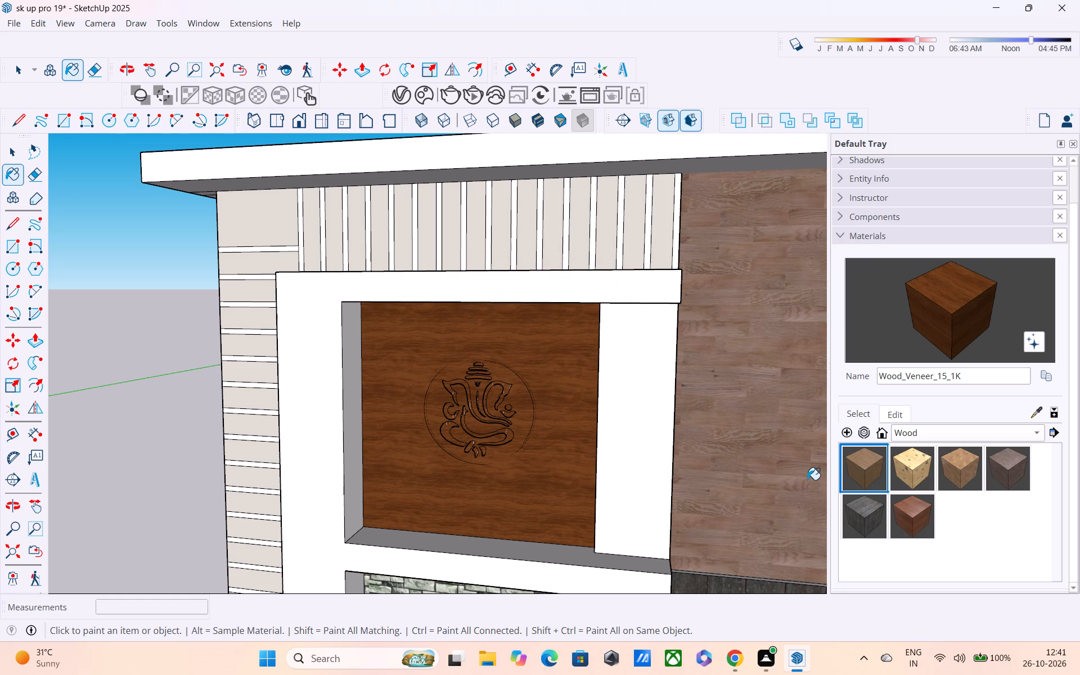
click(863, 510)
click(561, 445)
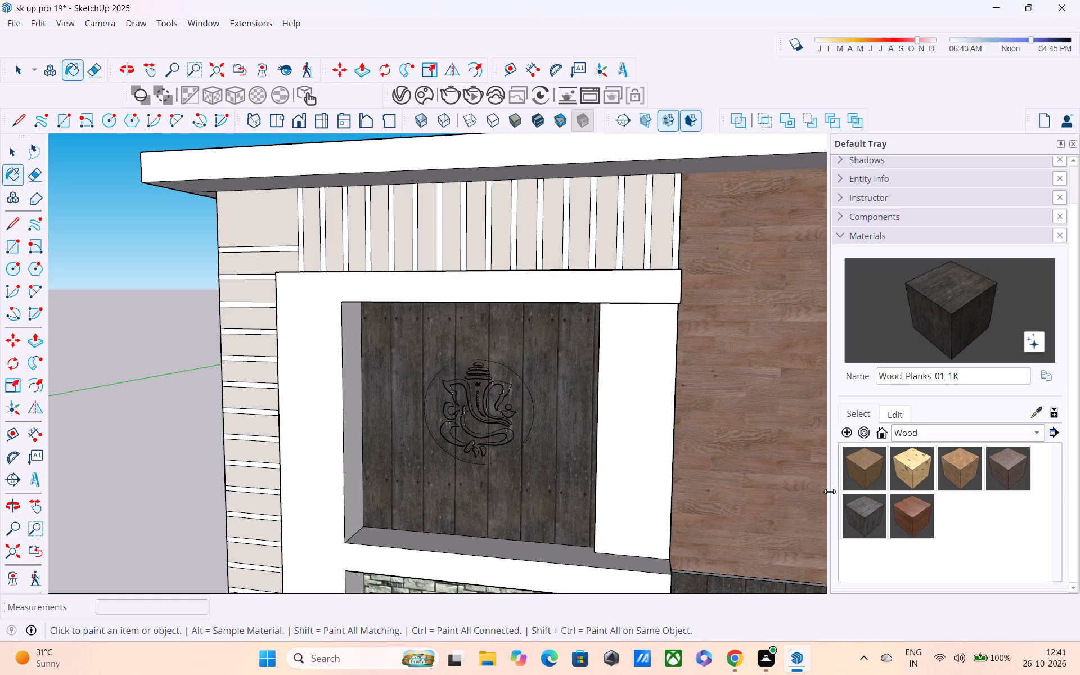
Apply Plywood_08_1K to the recessed panel behind the Lord Ganesh emblem and view it from a lower angle.
click(914, 470)
click(562, 466)
middle_drag(561, 479, 569, 421)
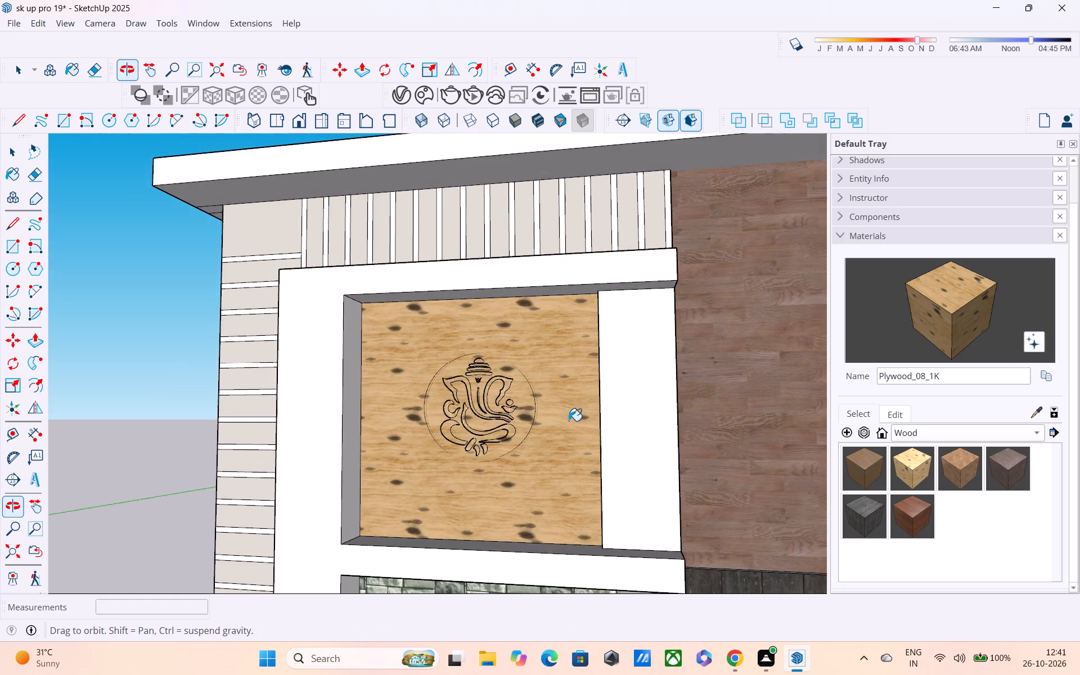
Apply Wood_Floor_01_1K from the Wood materials to the recessed panel behind the Lord Ganesh emblem.
middle_drag(569, 421, 566, 425)
scroll(573, 418, down, 4)
scroll(624, 494, down, 2)
middle_drag(625, 503, 481, 536)
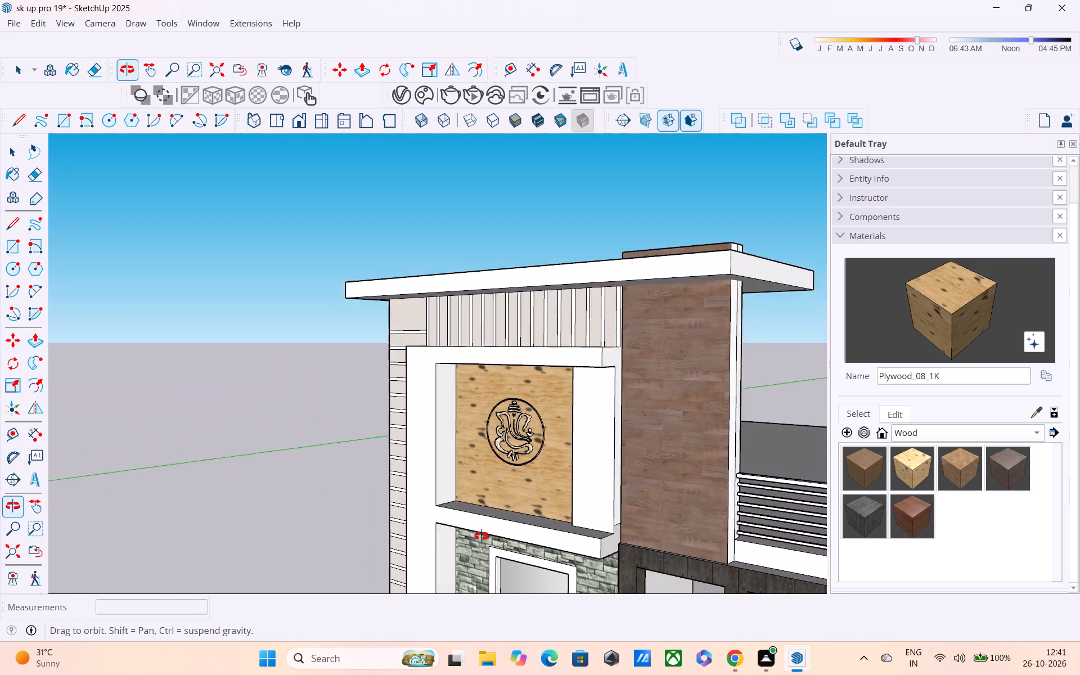
middle_drag(481, 536, 548, 480)
scroll(551, 449, up, 18)
scroll(549, 446, down, 4)
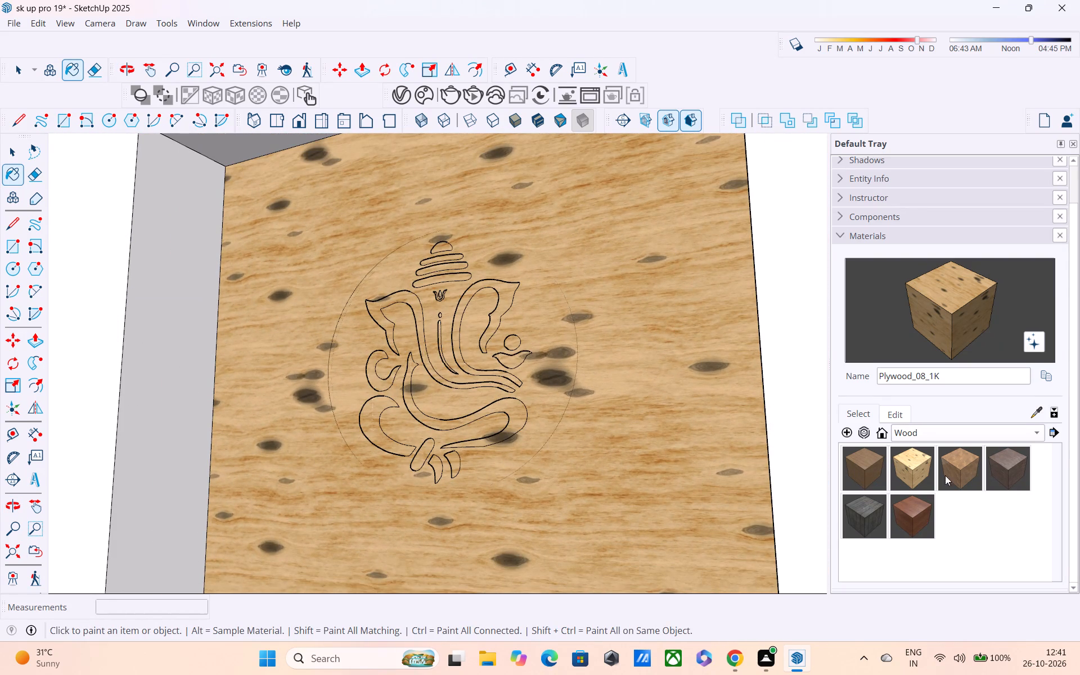
click(953, 454)
click(632, 467)
scroll(632, 467, down, 2)
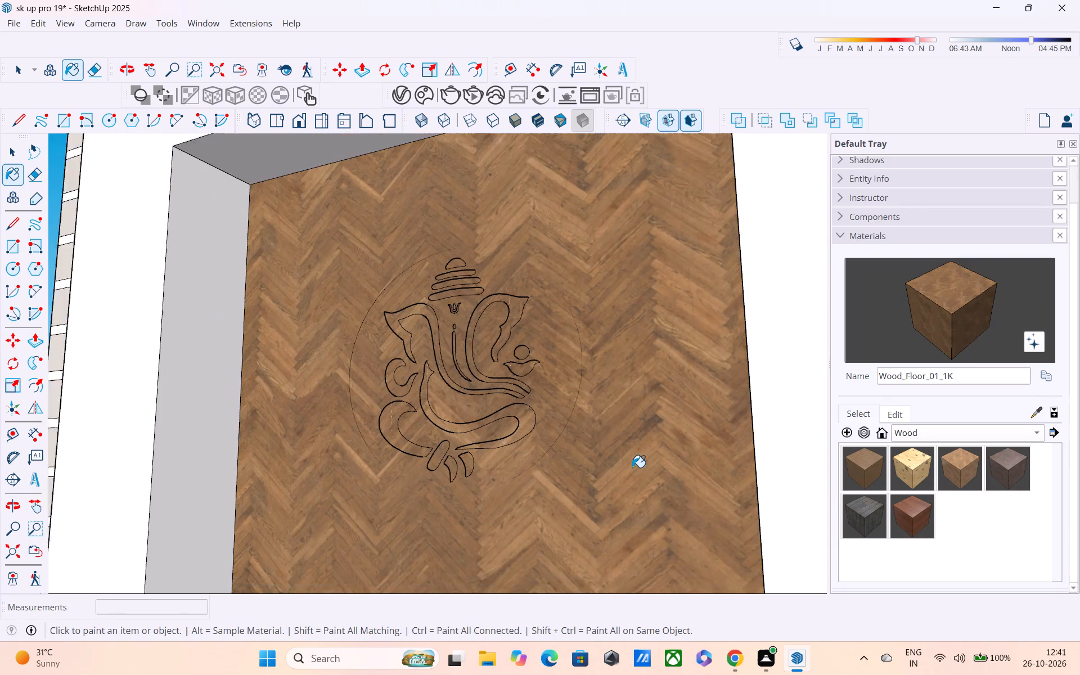
scroll(632, 467, down, 15)
middle_drag(620, 506, 676, 526)
key(space)
click(217, 481)
Select the Lord Ganesh emblem and try to scale it in red and green from its side edge.
scroll(439, 496, down, 3)
middle_drag(569, 520, 627, 559)
scroll(616, 519, down, 5)
middle_drag(613, 518, 592, 459)
scroll(585, 467, up, 6)
shift+middle_drag(577, 493, 568, 479)
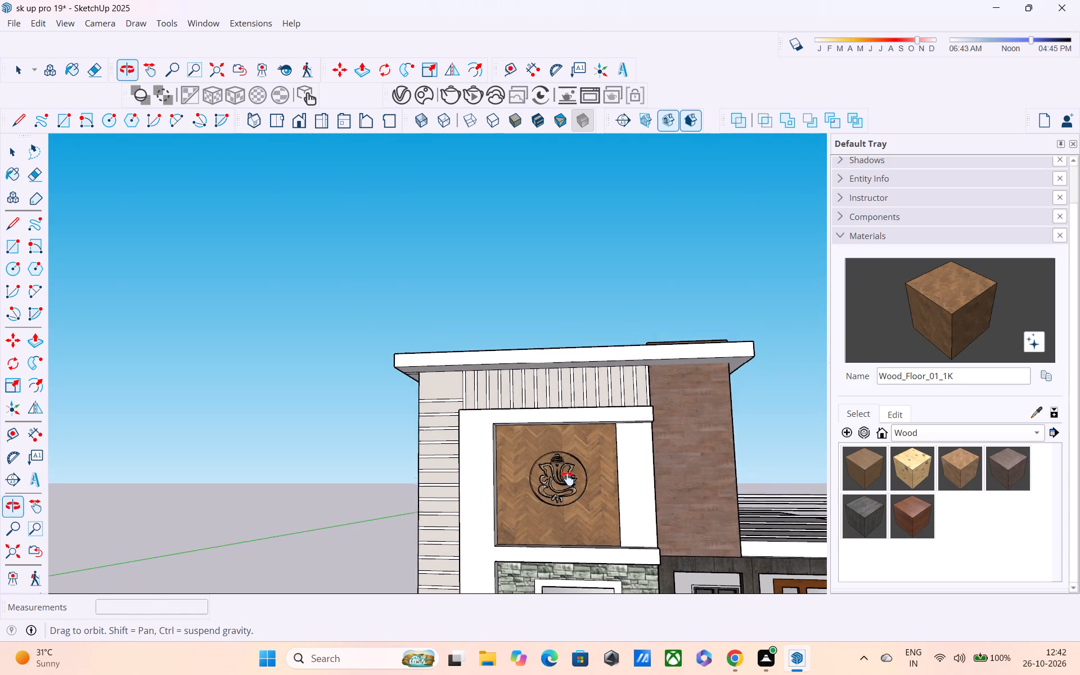
shift+middle_drag(568, 479, 558, 459)
click(564, 437)
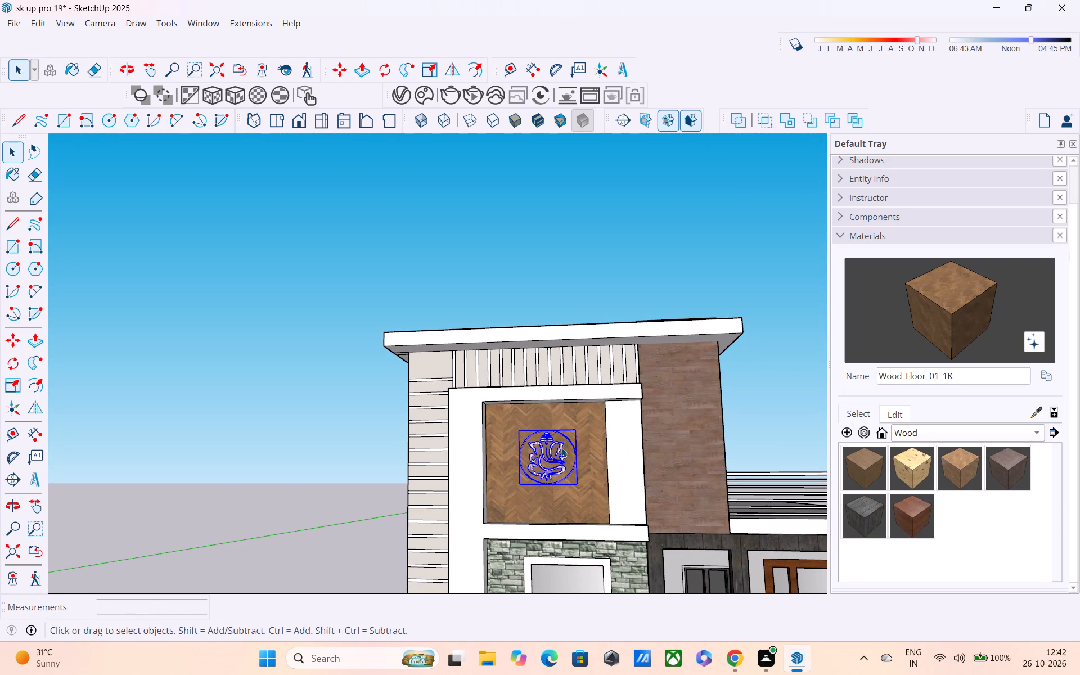
key(s)
scroll(546, 429, up, 7)
middle_drag(564, 456, 588, 521)
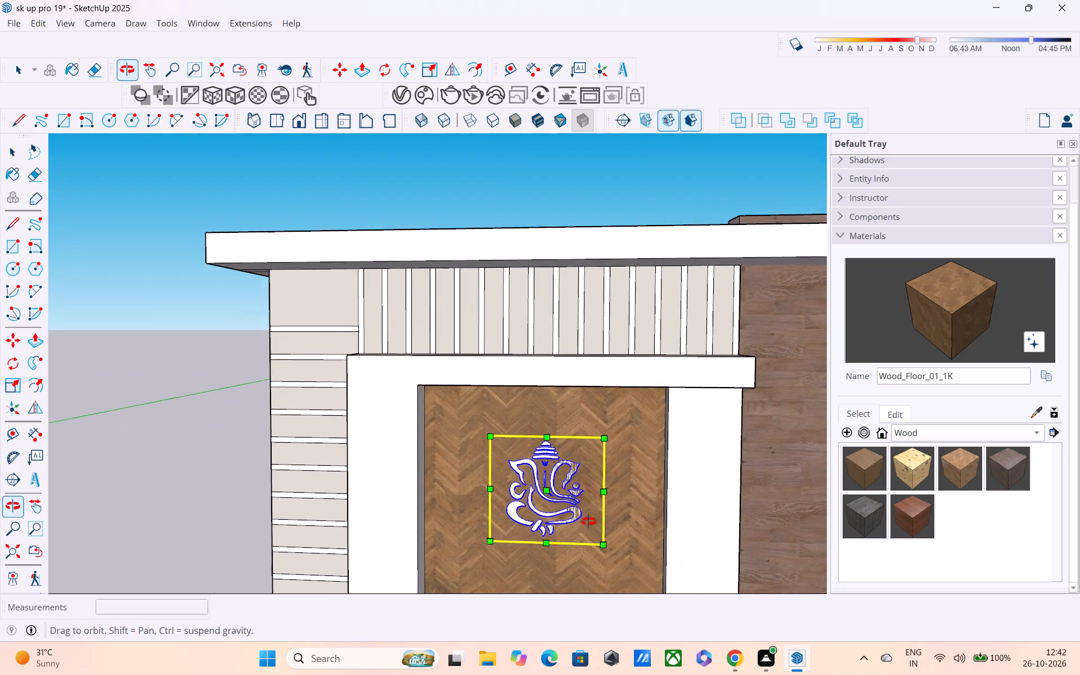
middle_drag(588, 521, 579, 521)
scroll(512, 438, up, 5)
scroll(553, 458, up, 1)
middle_drag(583, 499, 358, 456)
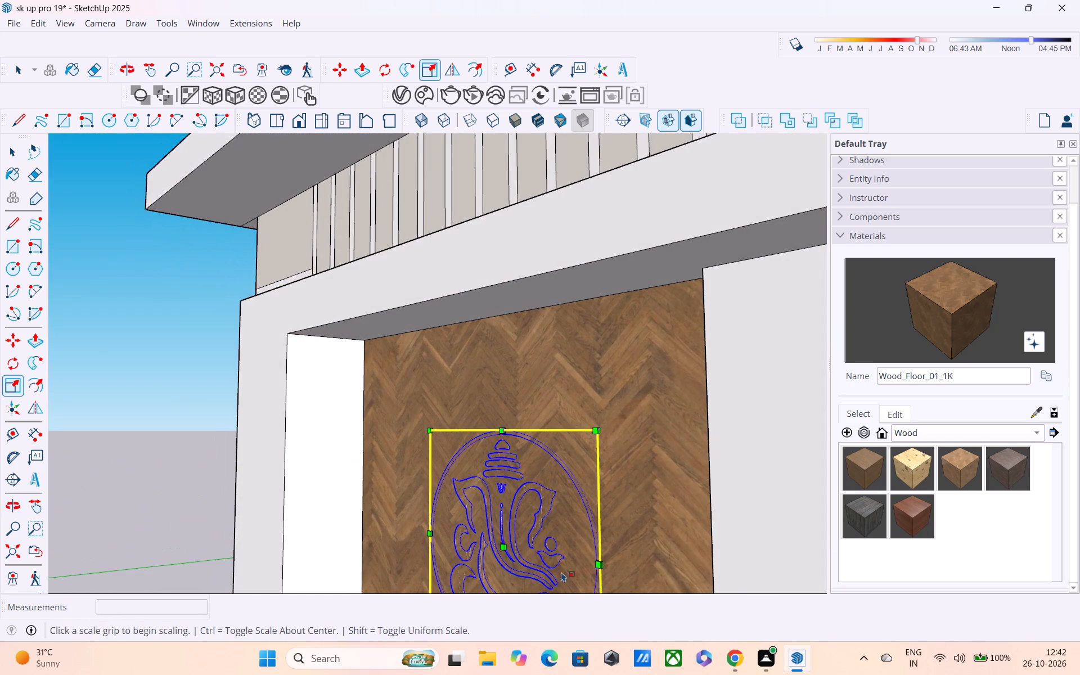
shift+middle_drag(607, 577, 529, 475)
scroll(539, 470, up, 7)
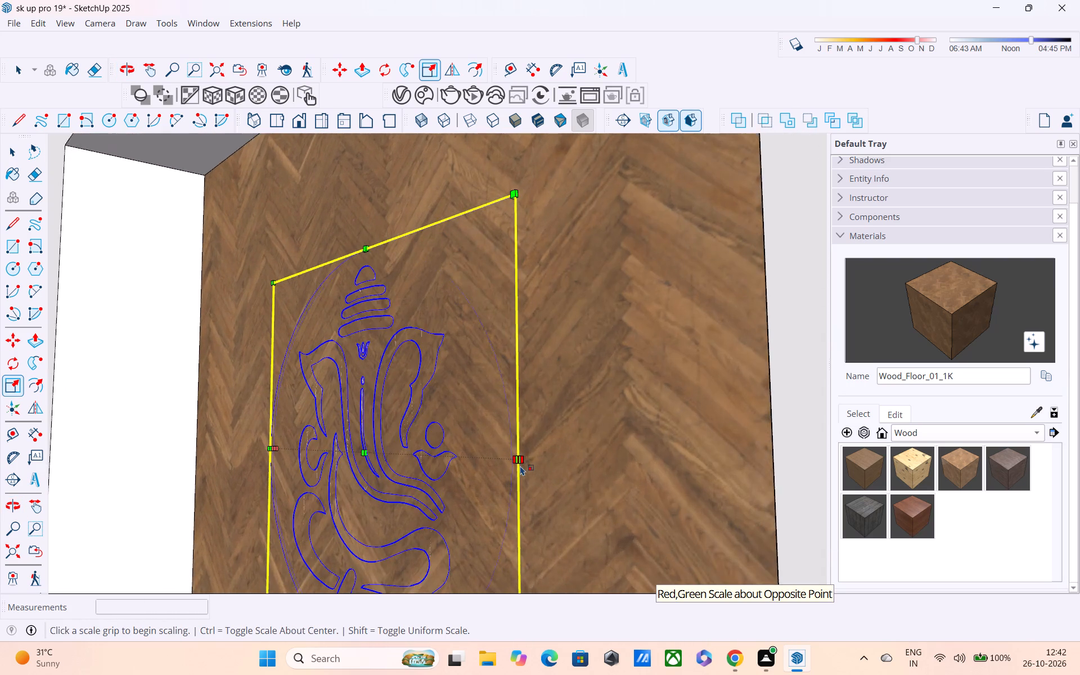
scroll(523, 463, up, 10)
middle_drag(494, 467, 394, 506)
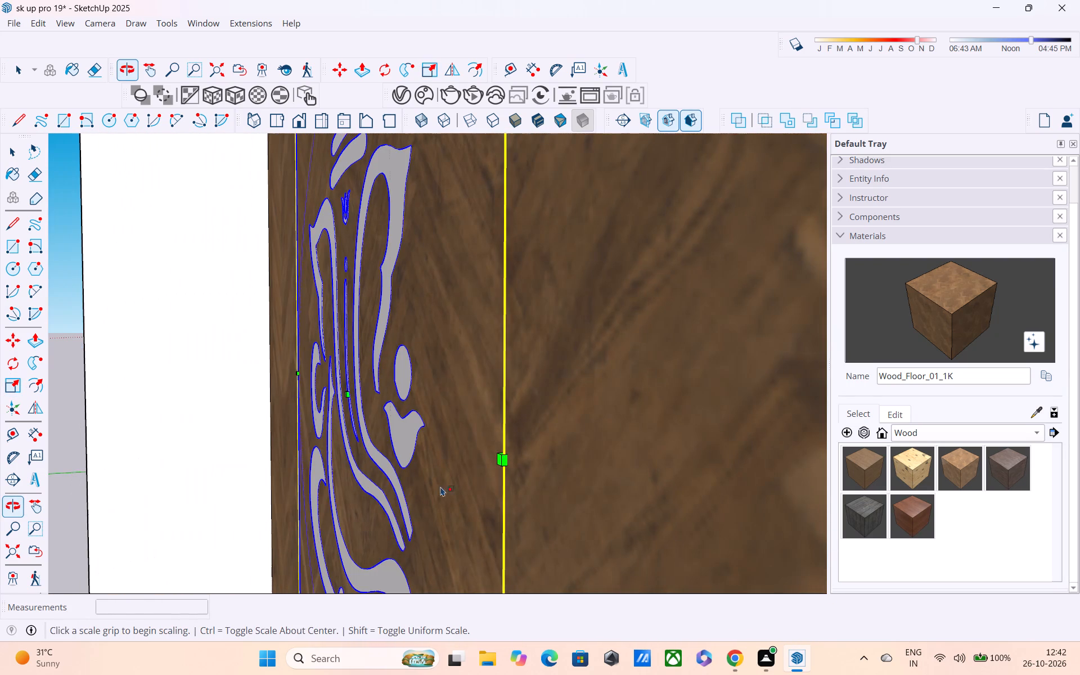
drag(507, 461, 499, 484)
scroll(510, 469, down, 4)
shift+scroll(496, 475, down, 1)
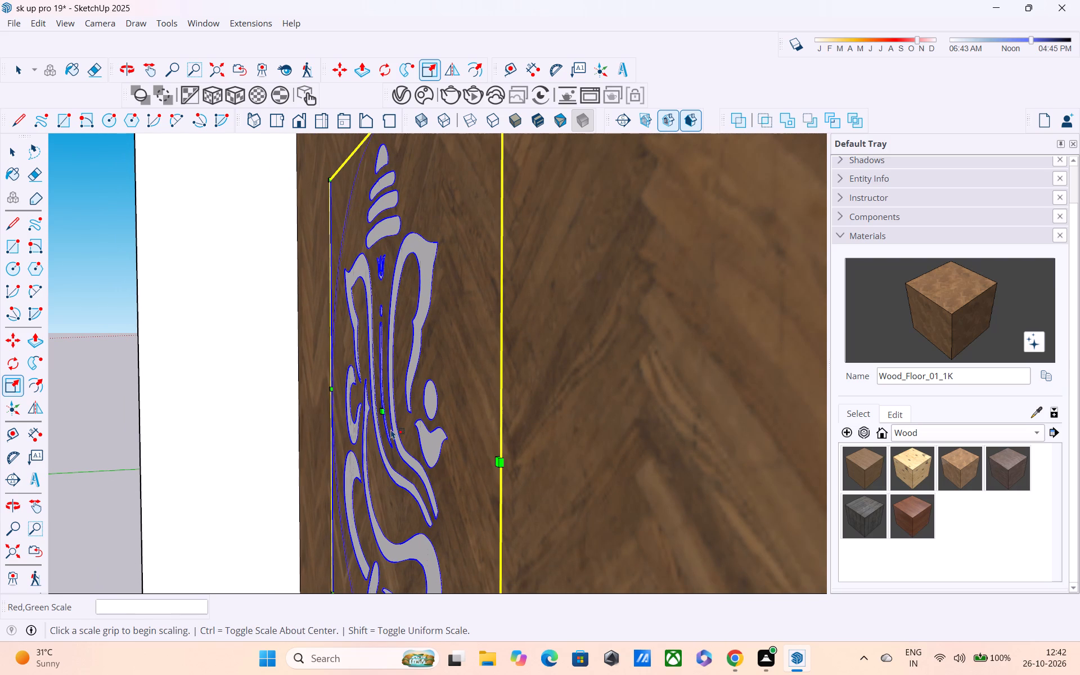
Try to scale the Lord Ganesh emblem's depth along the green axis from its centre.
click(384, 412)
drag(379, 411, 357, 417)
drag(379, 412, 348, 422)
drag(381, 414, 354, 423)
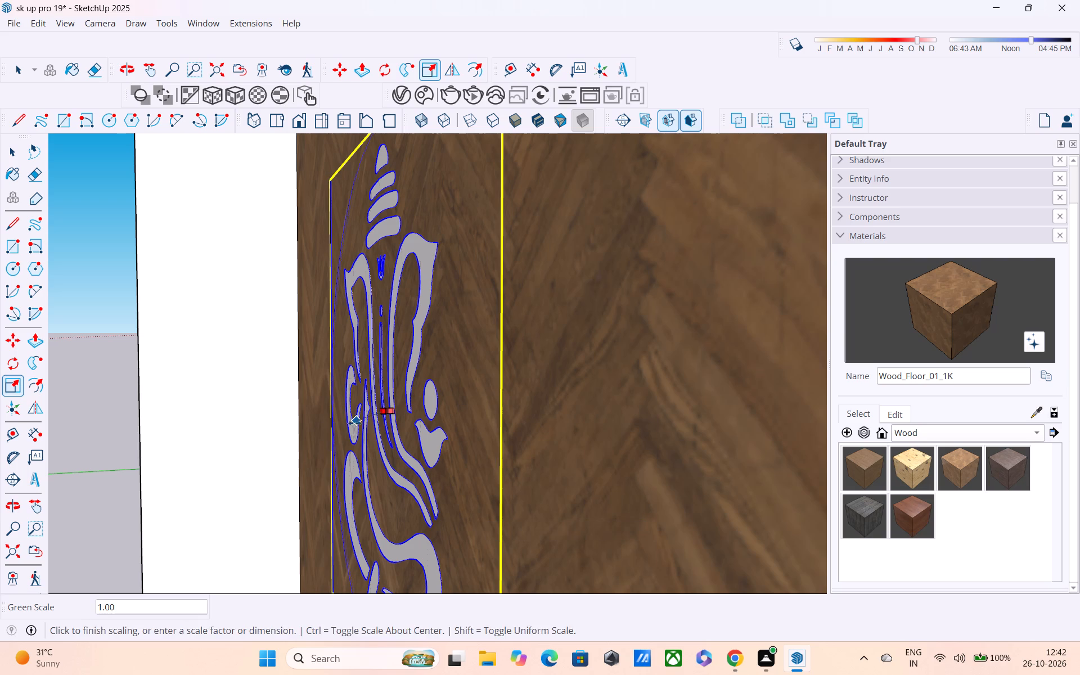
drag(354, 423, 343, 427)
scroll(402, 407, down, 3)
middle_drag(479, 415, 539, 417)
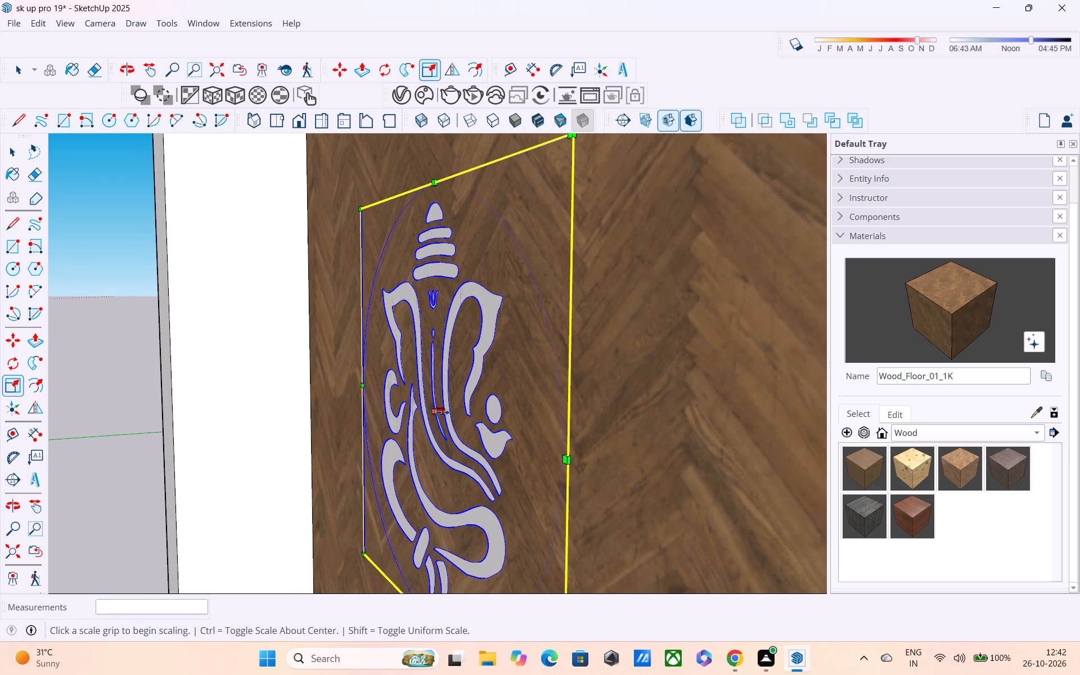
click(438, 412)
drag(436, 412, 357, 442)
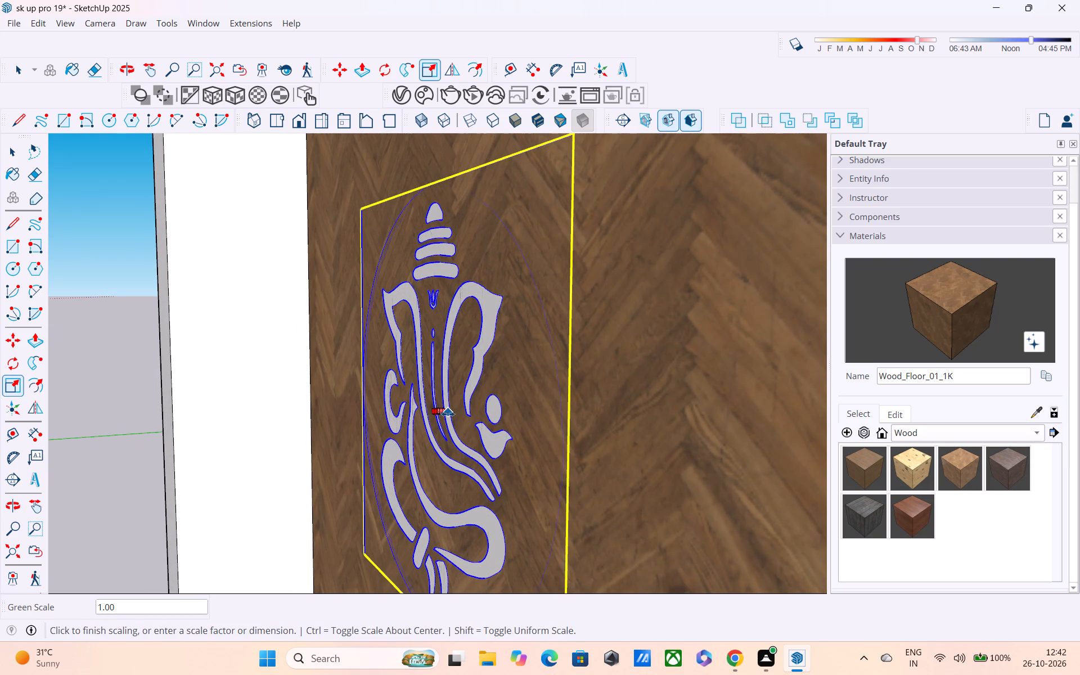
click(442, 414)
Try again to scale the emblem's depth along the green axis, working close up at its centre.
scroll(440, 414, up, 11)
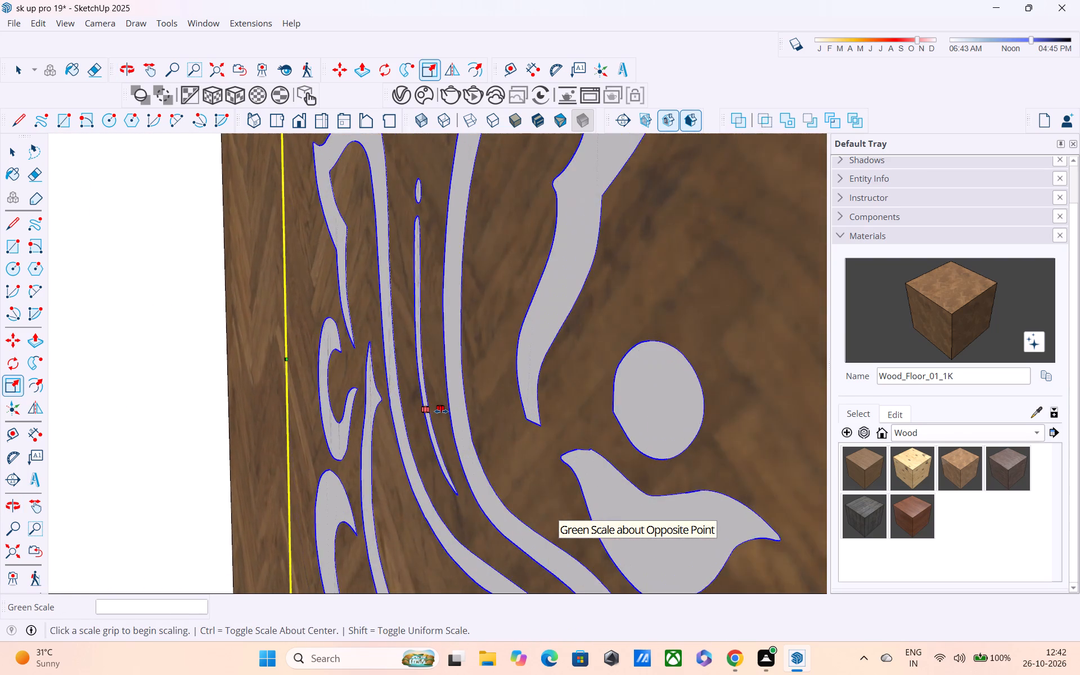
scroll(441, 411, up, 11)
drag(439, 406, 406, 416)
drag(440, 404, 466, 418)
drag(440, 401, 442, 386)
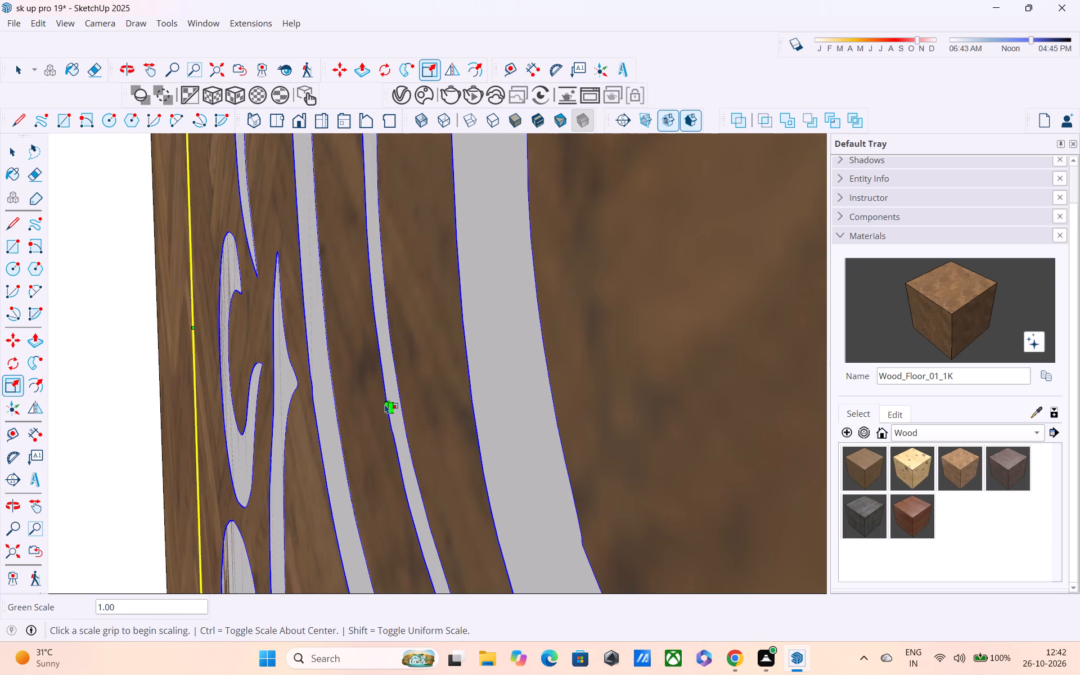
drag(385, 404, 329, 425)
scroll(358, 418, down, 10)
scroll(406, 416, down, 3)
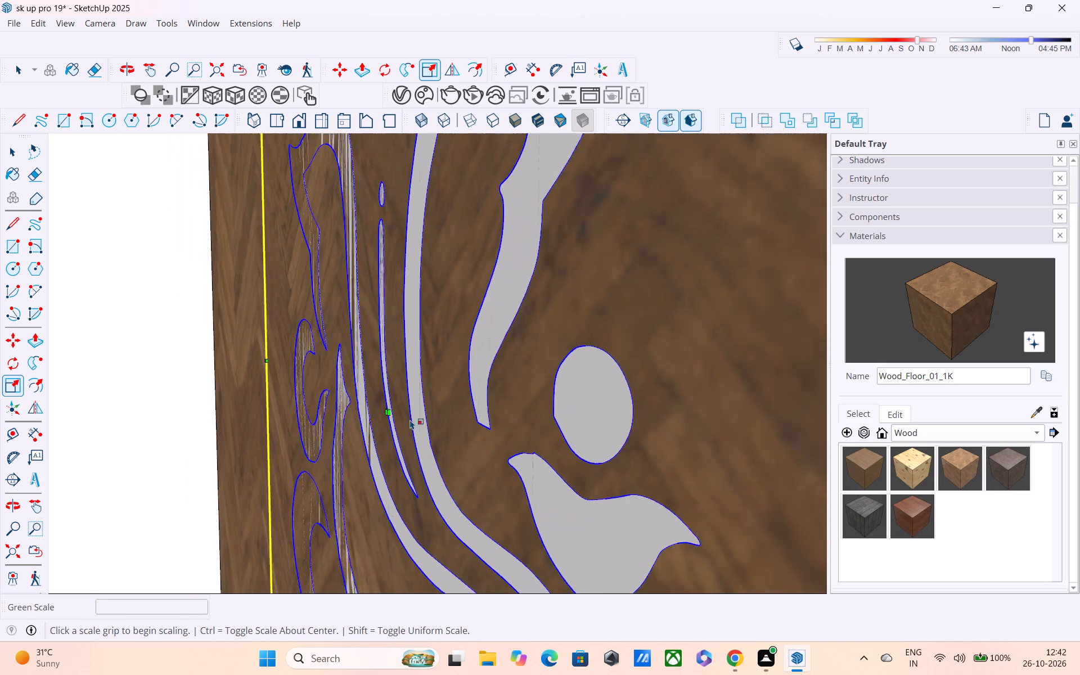
Try to scale the Lord Ganesh emblem in green and blue from the middle of its bottom edge.
shift+middle_drag(410, 420, 427, 354)
scroll(430, 349, down, 7)
shift+middle_drag(435, 408, 456, 276)
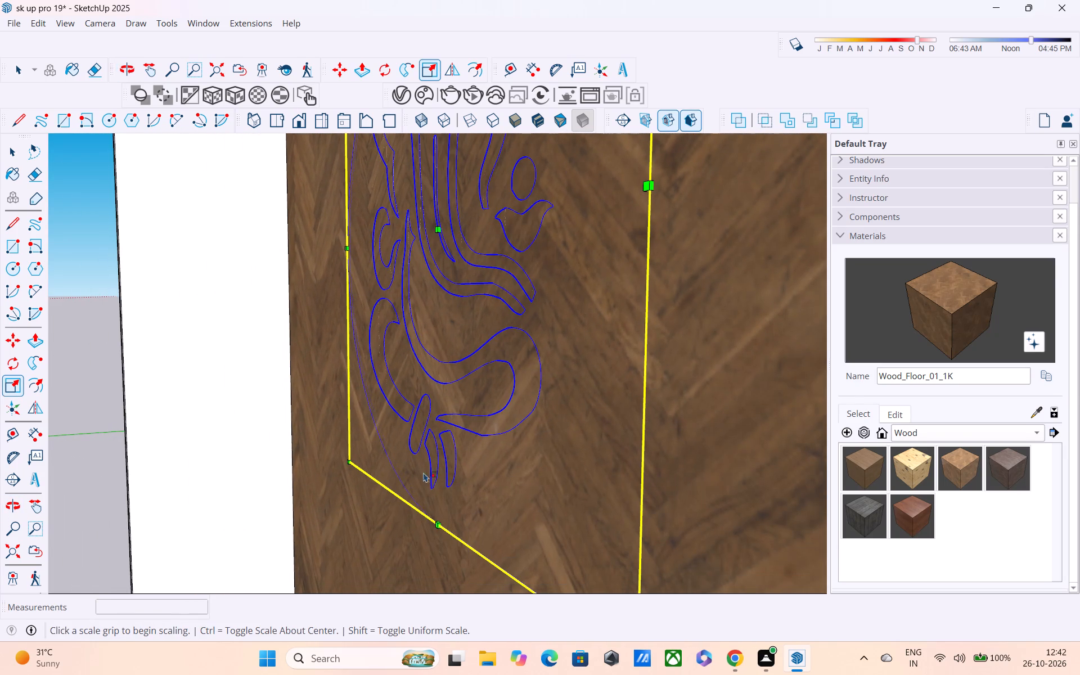
drag(436, 525, 404, 542)
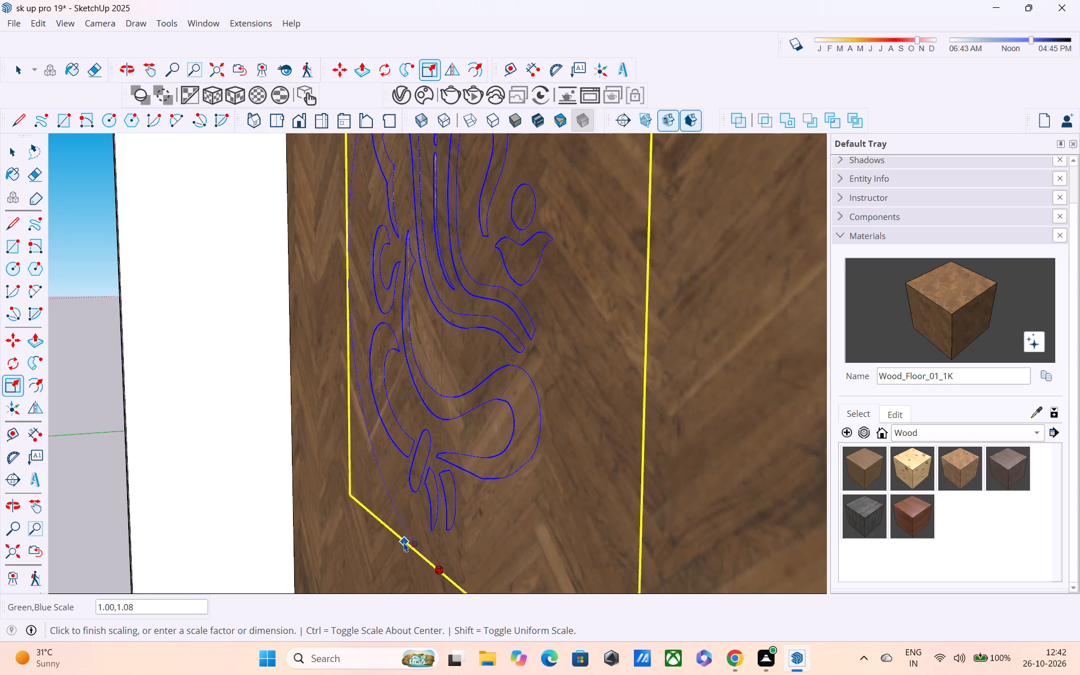
drag(404, 542, 429, 516)
Move the Lord Ganesh emblem by its upper corner about 8' off the wood panel into open space beside the facade.
scroll(431, 492, down, 4)
scroll(476, 479, down, 1)
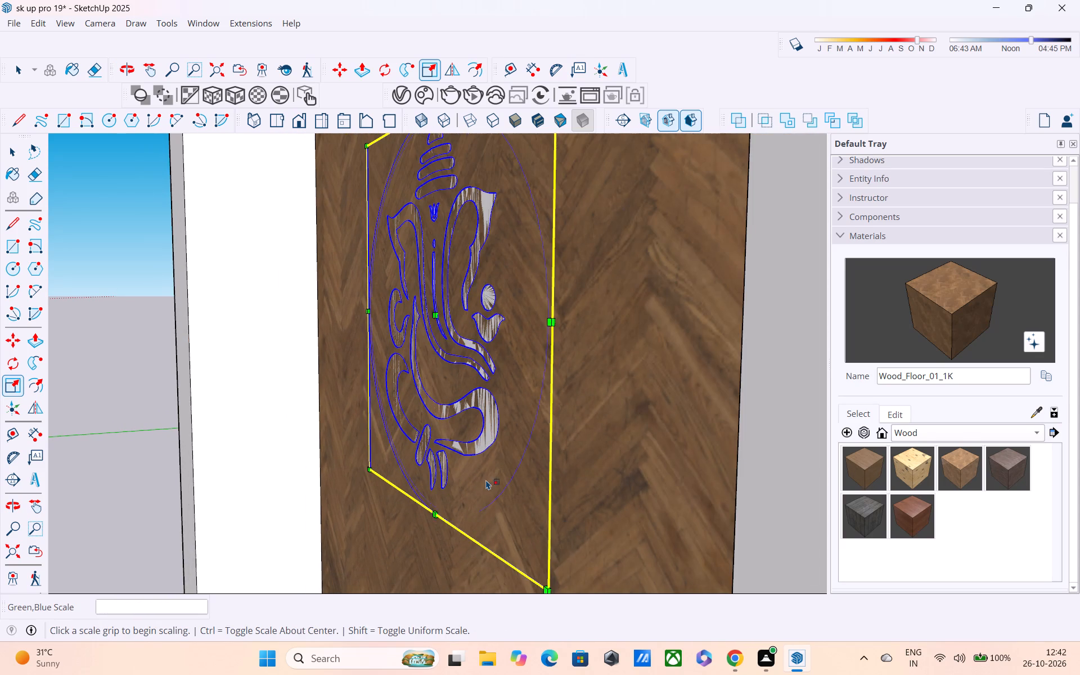
middle_drag(490, 483, 662, 521)
scroll(622, 384, down, 4)
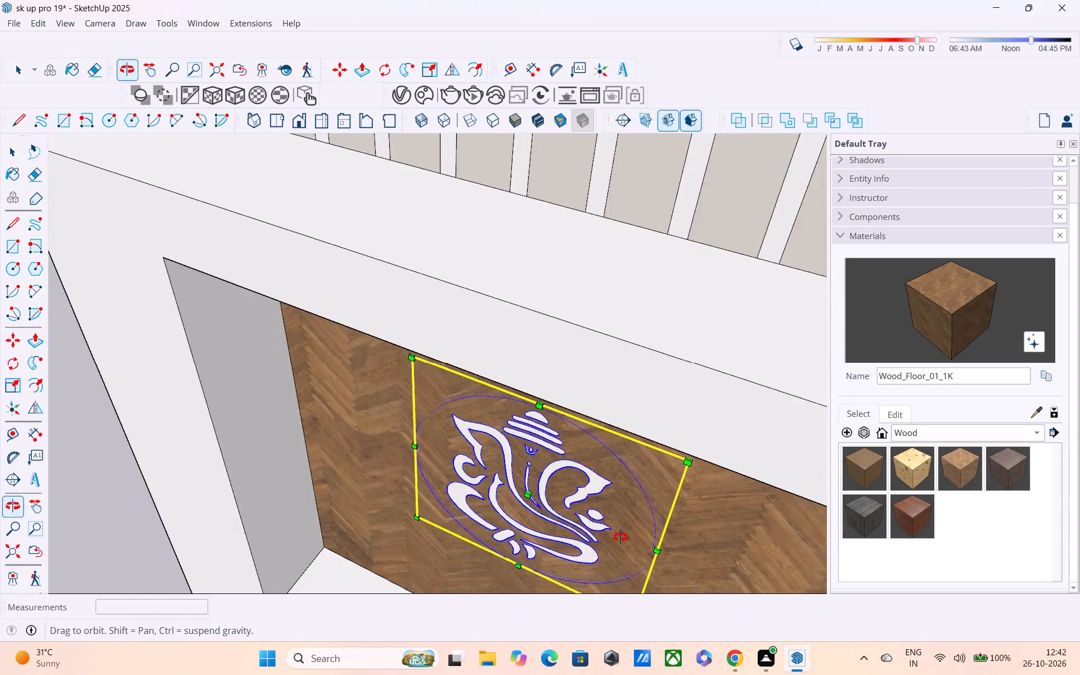
scroll(518, 362, up, 15)
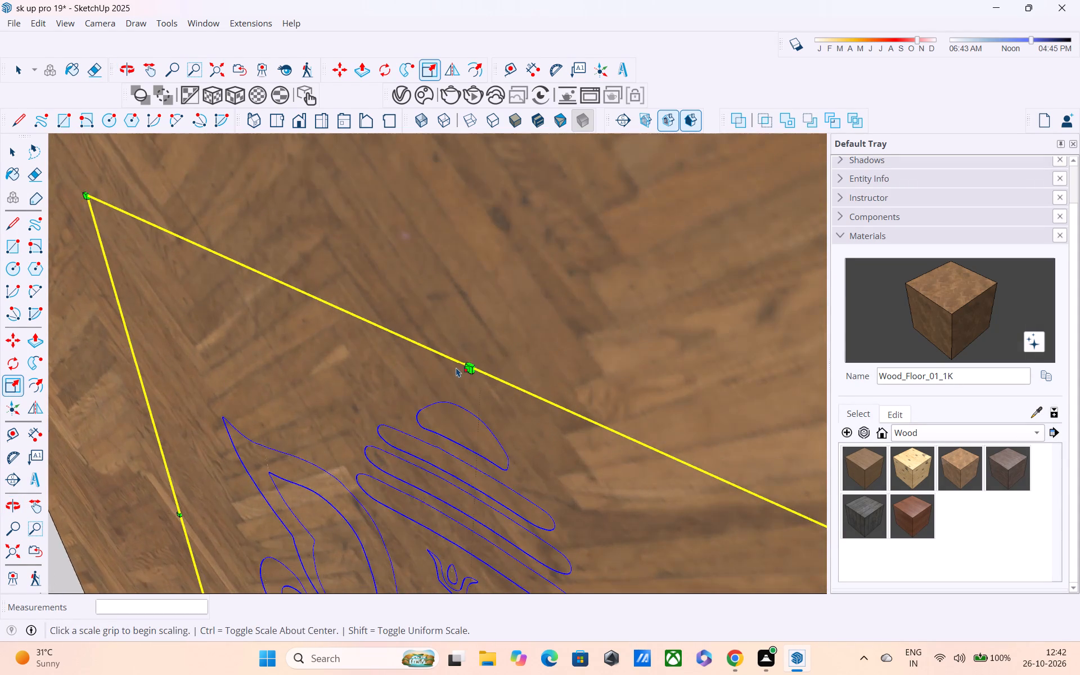
scroll(456, 369, up, 5)
middle_drag(490, 368, 384, 355)
scroll(398, 344, down, 4)
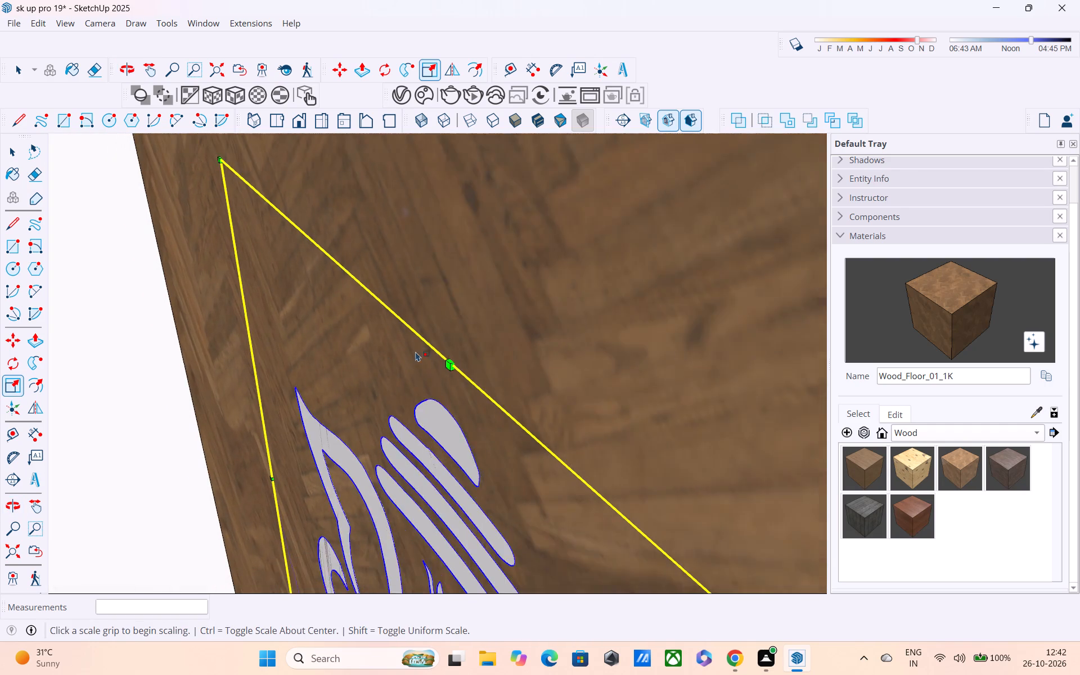
scroll(416, 352, down, 5)
scroll(553, 262, down, 4)
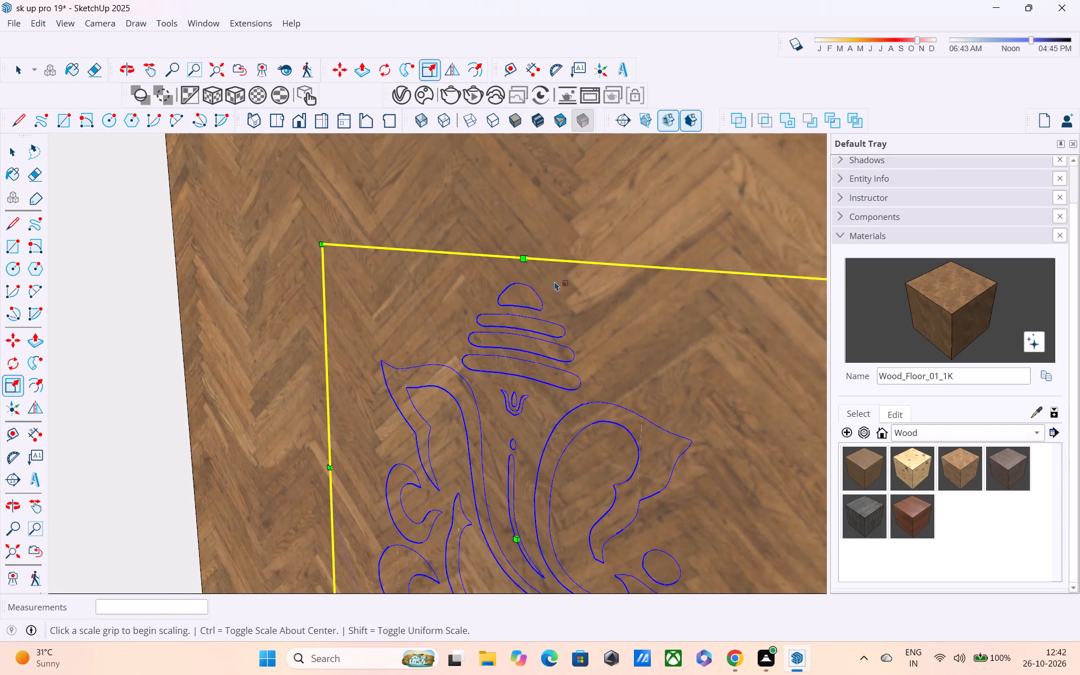
click(557, 260)
key(m)
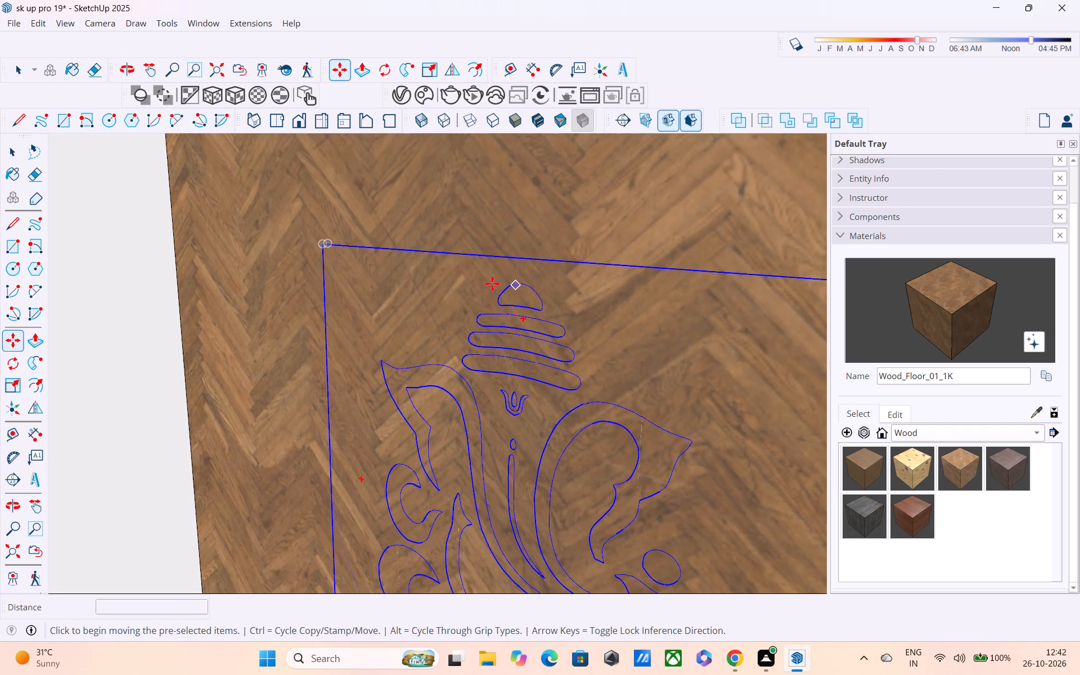
click(326, 247)
scroll(271, 343, down, 5)
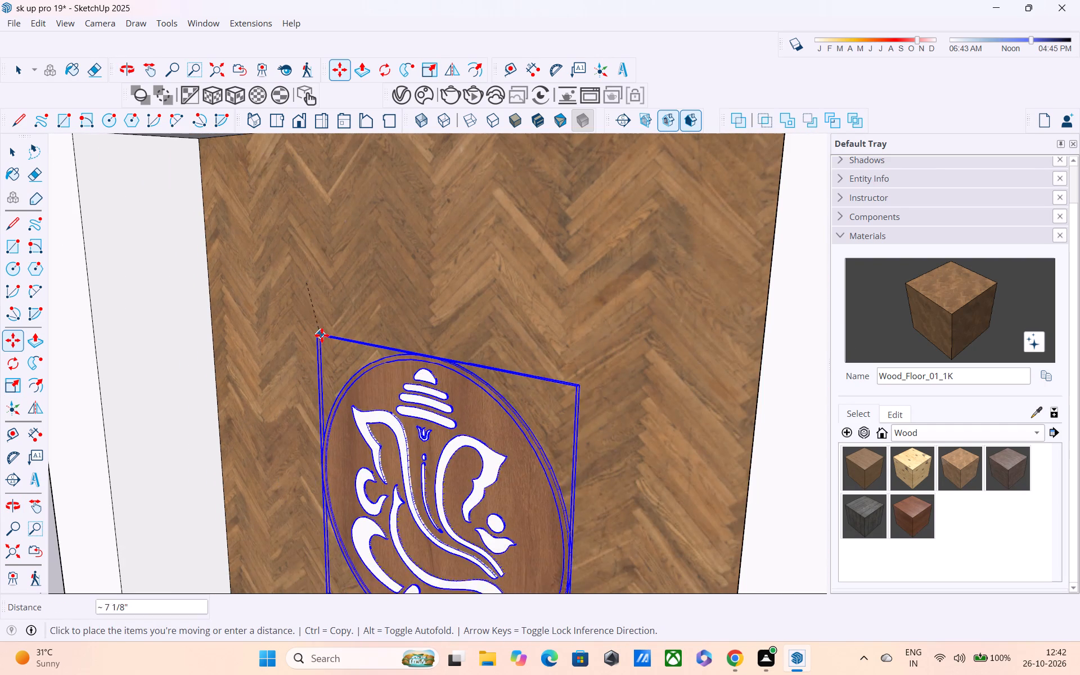
scroll(380, 218, down, 4)
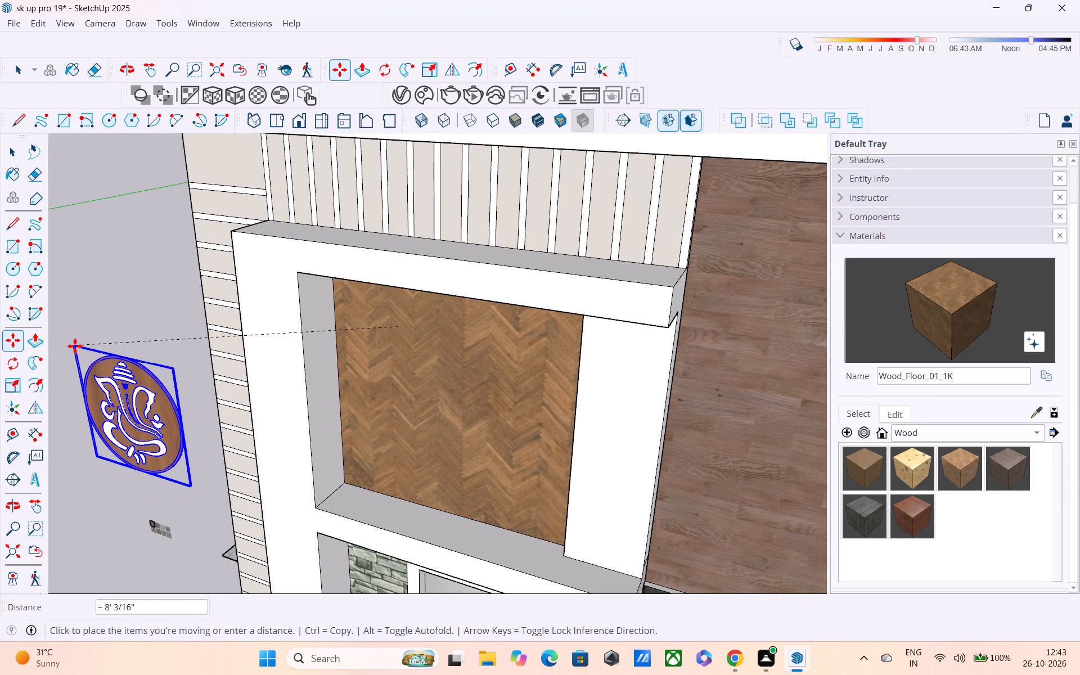
click(74, 345)
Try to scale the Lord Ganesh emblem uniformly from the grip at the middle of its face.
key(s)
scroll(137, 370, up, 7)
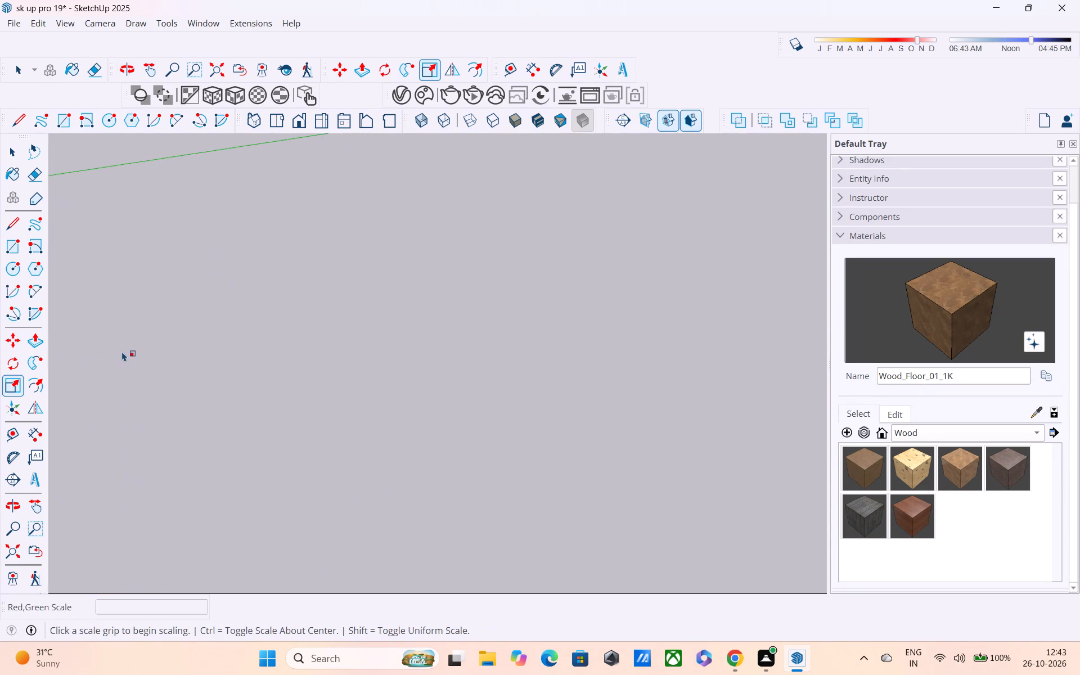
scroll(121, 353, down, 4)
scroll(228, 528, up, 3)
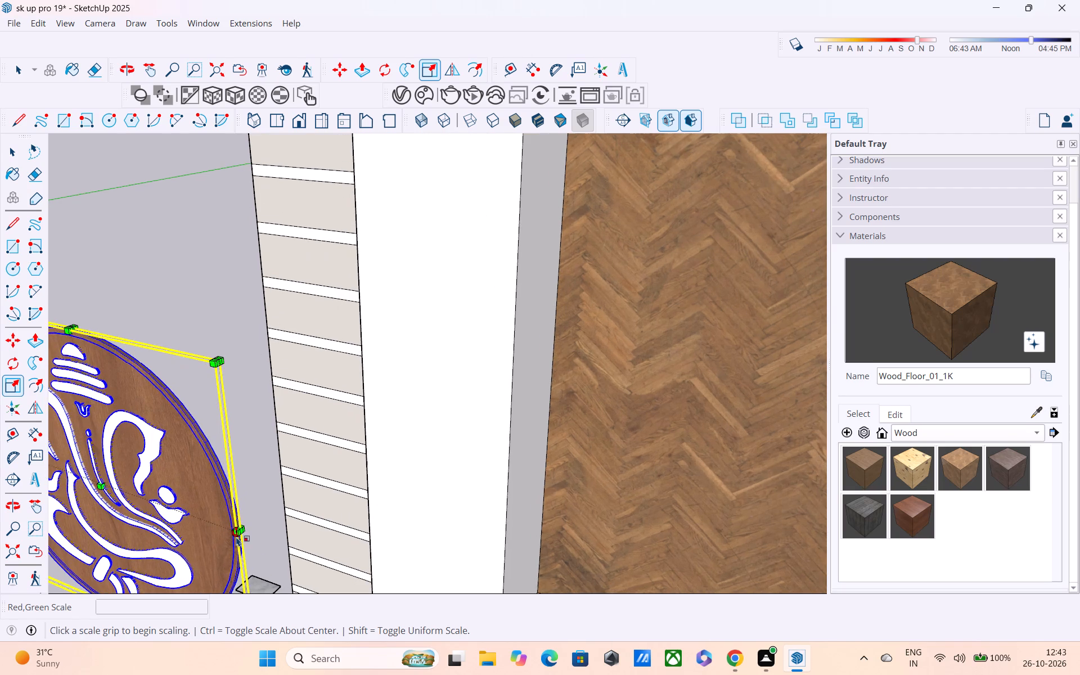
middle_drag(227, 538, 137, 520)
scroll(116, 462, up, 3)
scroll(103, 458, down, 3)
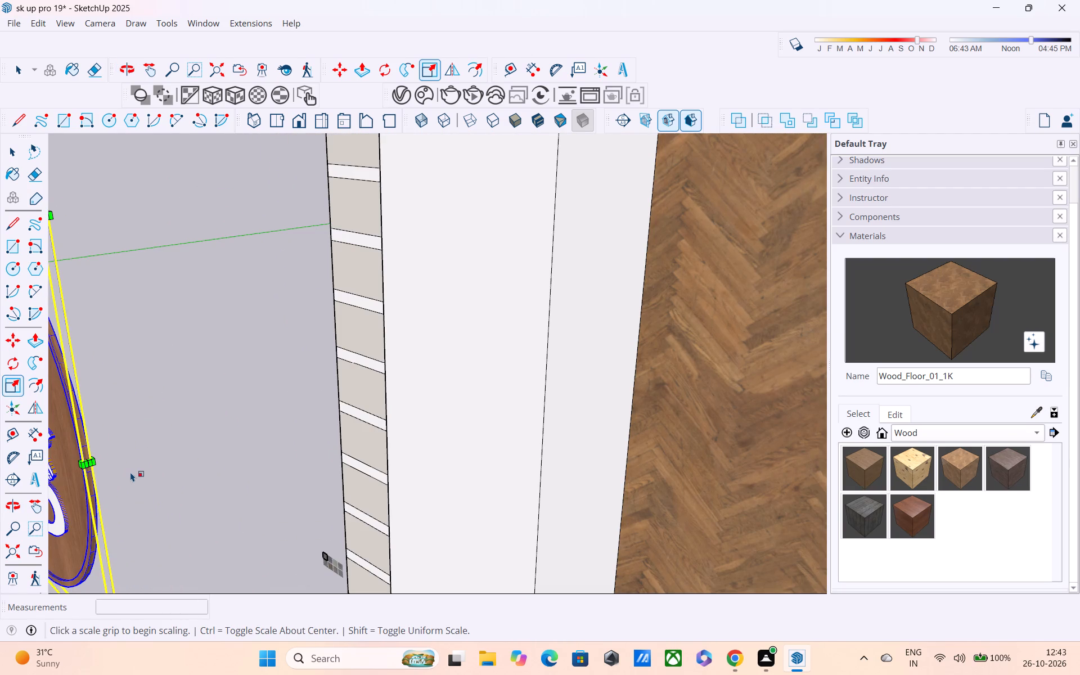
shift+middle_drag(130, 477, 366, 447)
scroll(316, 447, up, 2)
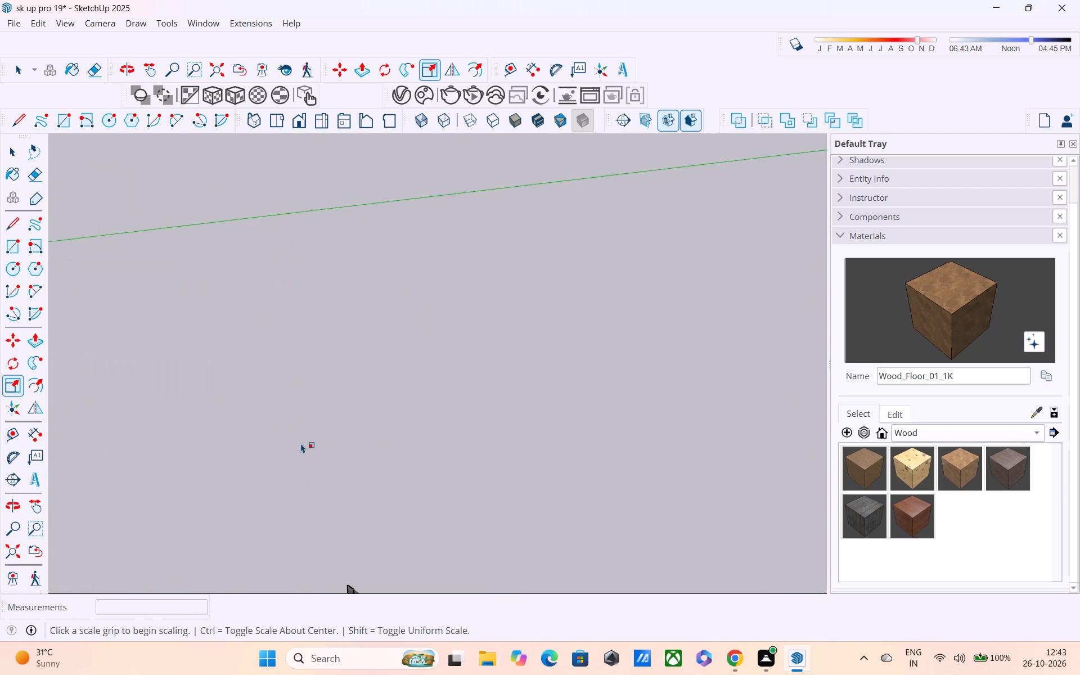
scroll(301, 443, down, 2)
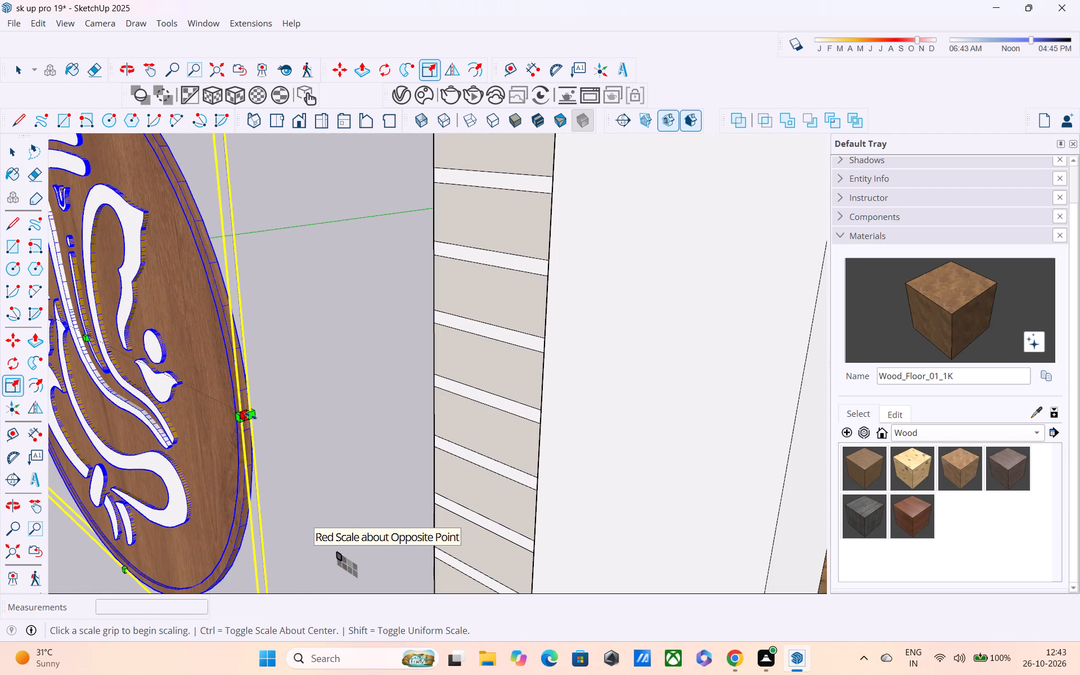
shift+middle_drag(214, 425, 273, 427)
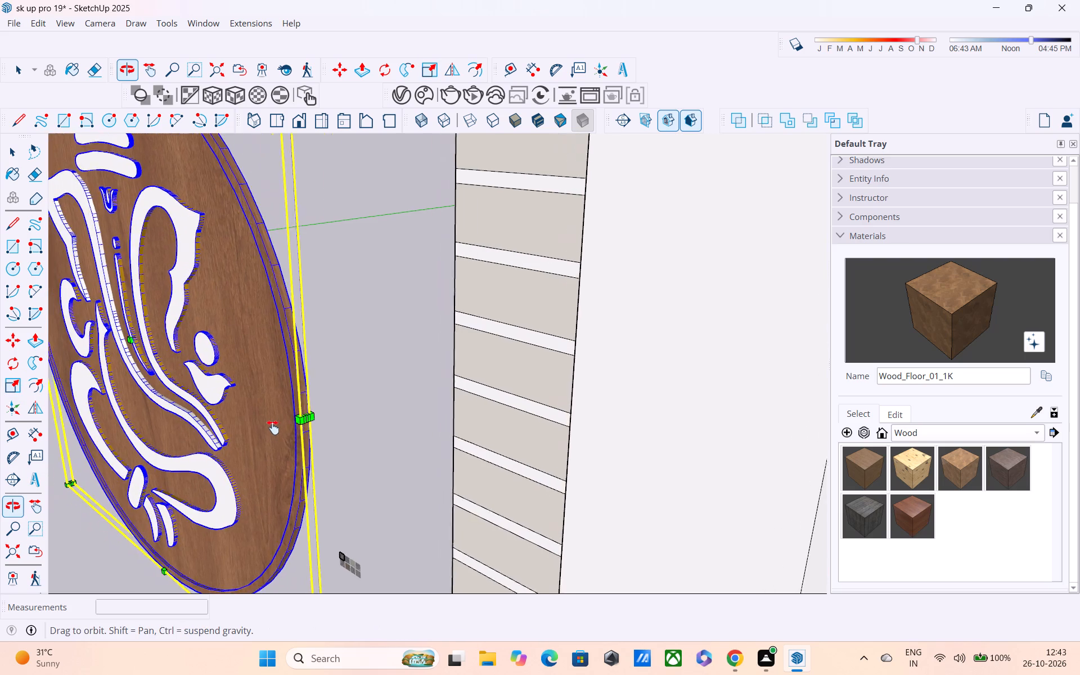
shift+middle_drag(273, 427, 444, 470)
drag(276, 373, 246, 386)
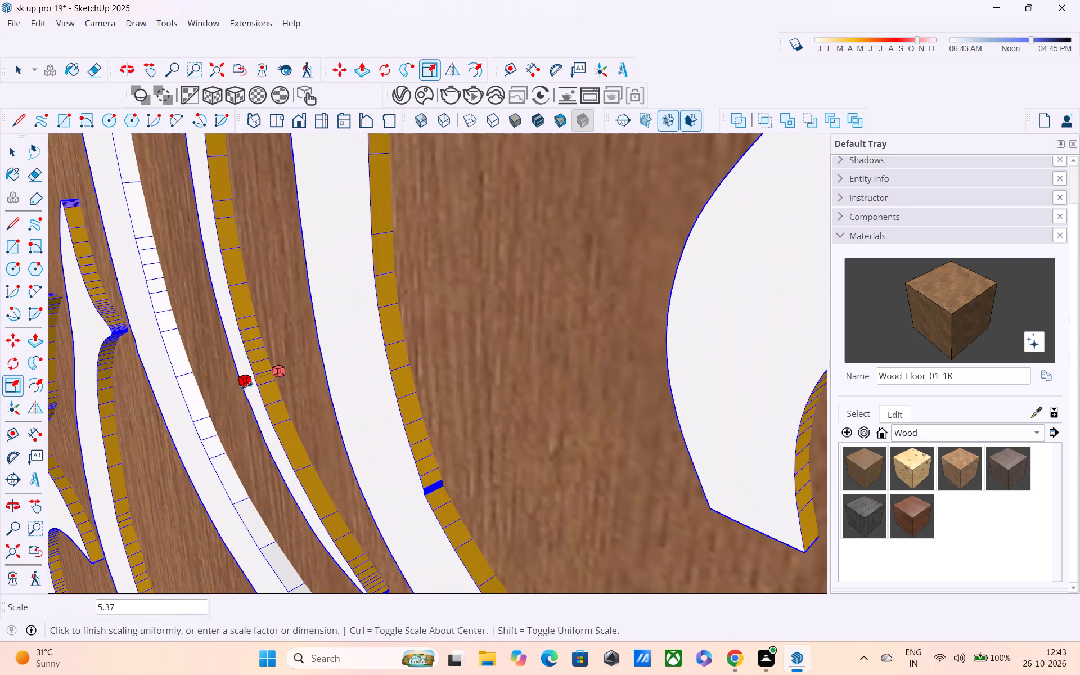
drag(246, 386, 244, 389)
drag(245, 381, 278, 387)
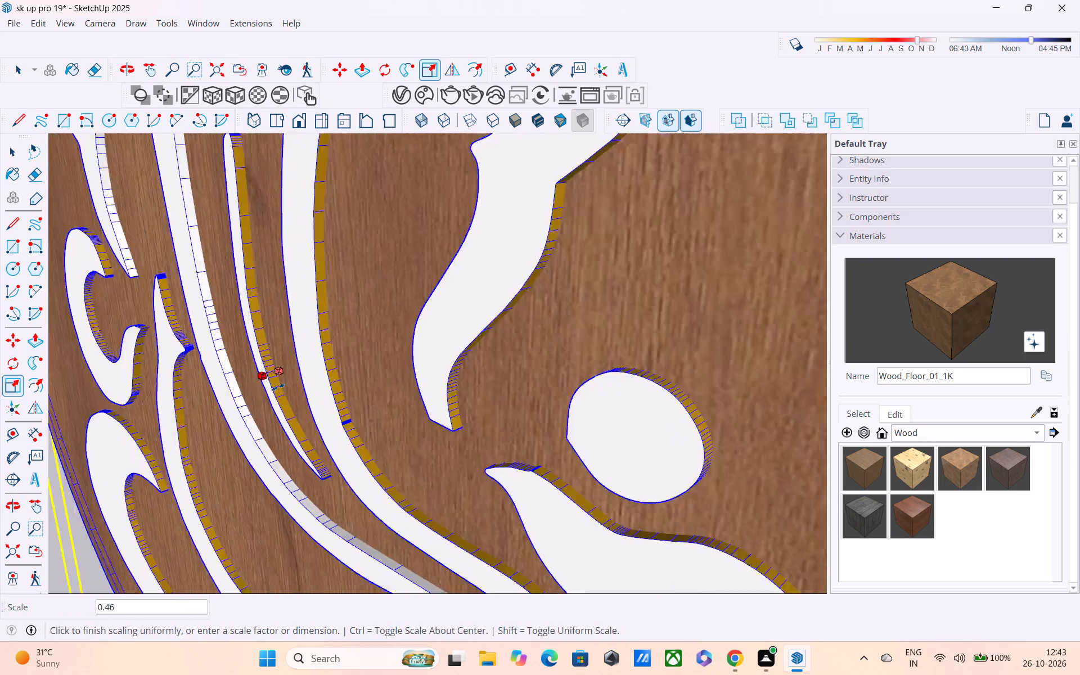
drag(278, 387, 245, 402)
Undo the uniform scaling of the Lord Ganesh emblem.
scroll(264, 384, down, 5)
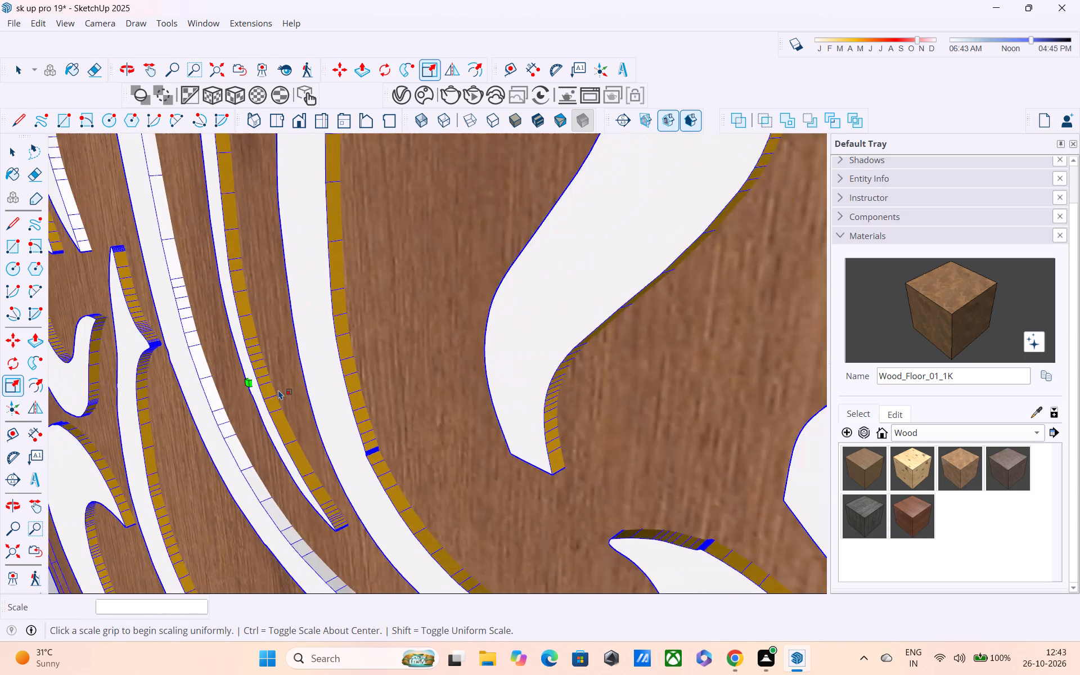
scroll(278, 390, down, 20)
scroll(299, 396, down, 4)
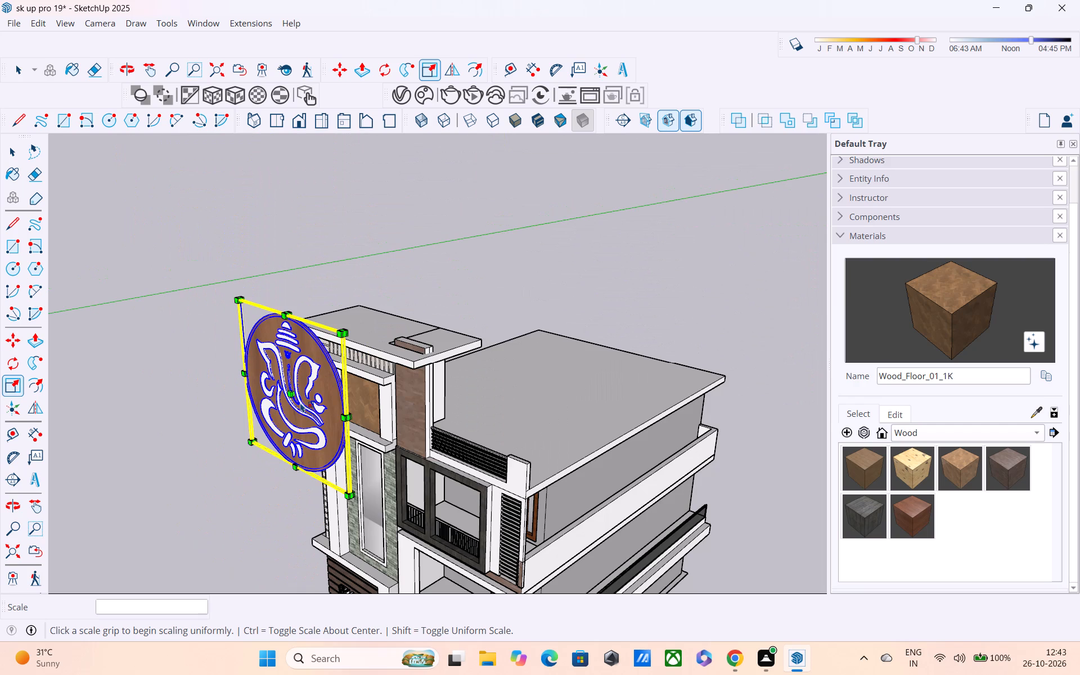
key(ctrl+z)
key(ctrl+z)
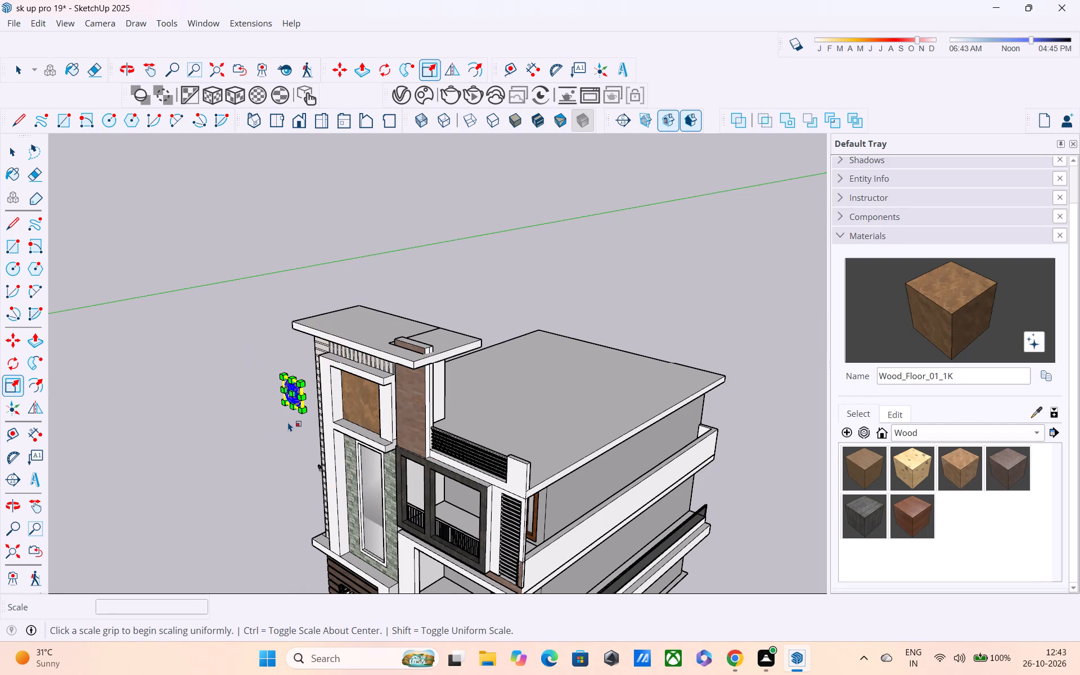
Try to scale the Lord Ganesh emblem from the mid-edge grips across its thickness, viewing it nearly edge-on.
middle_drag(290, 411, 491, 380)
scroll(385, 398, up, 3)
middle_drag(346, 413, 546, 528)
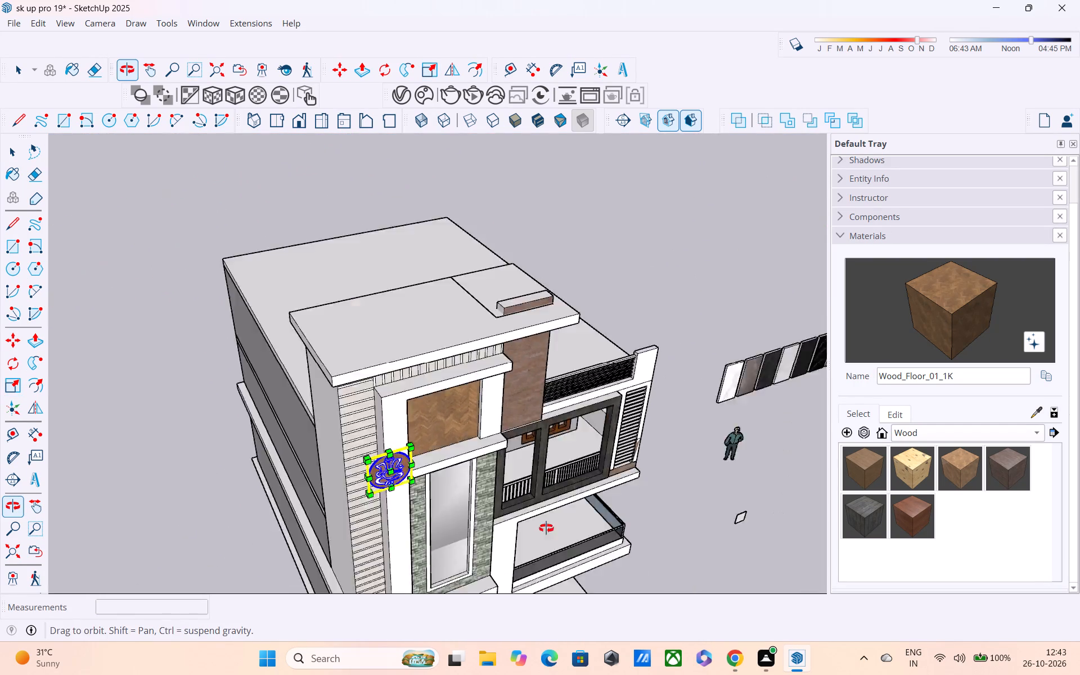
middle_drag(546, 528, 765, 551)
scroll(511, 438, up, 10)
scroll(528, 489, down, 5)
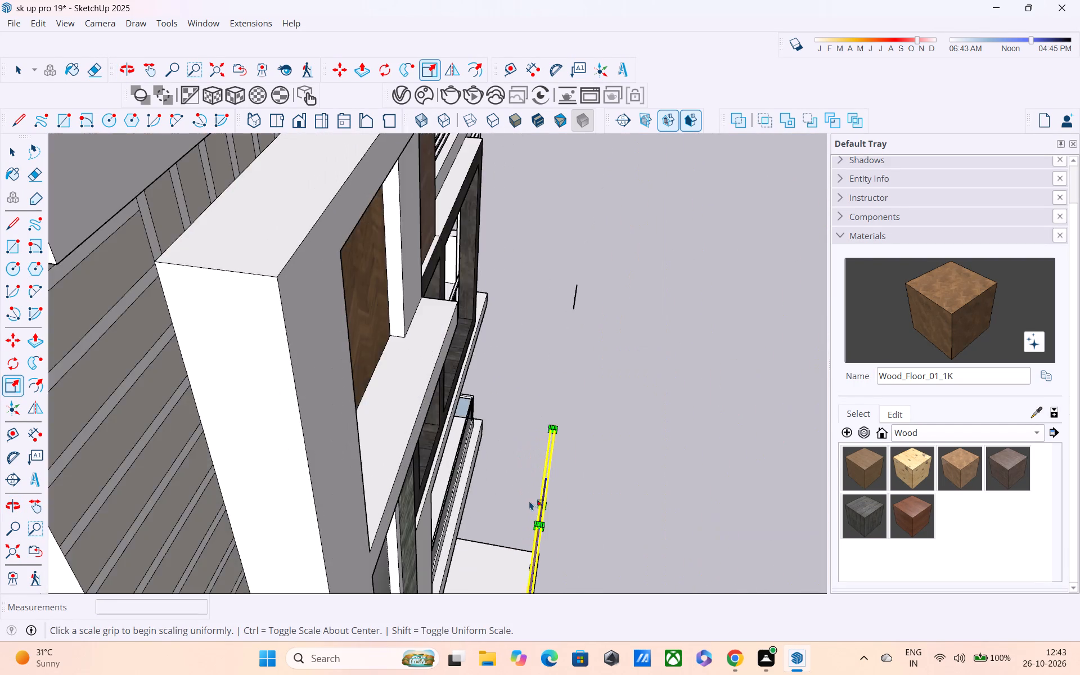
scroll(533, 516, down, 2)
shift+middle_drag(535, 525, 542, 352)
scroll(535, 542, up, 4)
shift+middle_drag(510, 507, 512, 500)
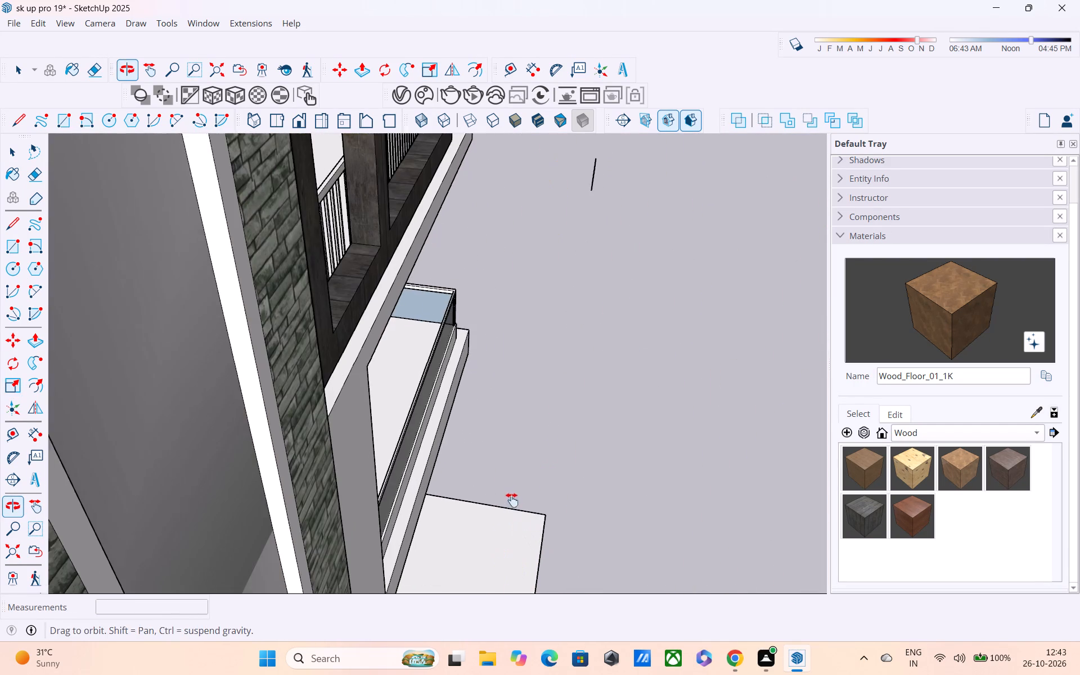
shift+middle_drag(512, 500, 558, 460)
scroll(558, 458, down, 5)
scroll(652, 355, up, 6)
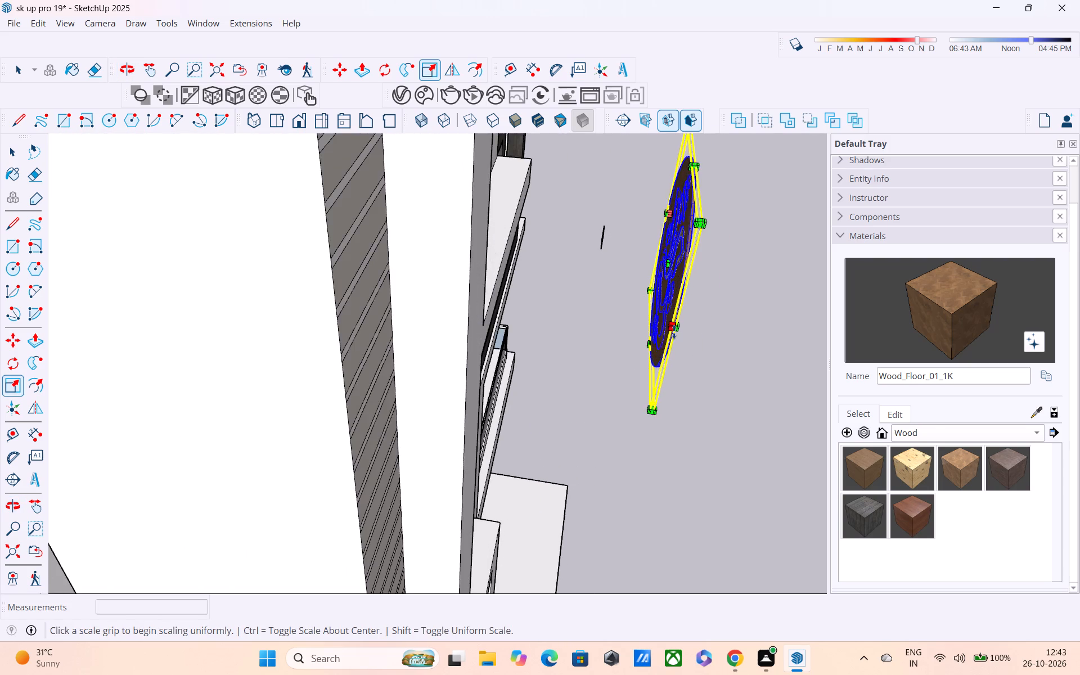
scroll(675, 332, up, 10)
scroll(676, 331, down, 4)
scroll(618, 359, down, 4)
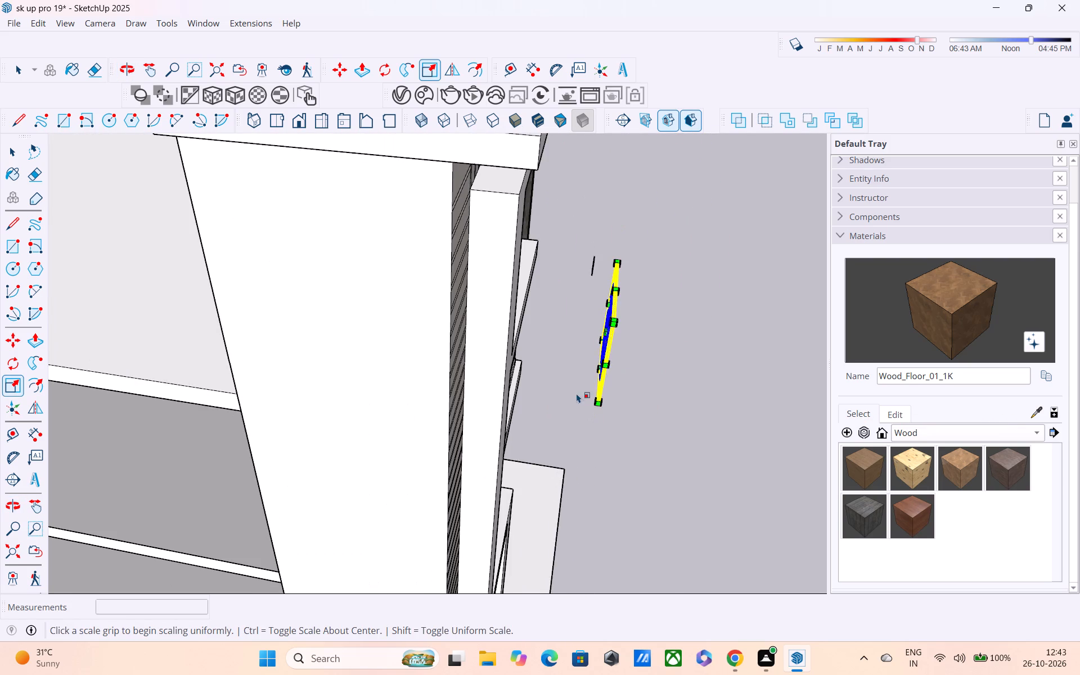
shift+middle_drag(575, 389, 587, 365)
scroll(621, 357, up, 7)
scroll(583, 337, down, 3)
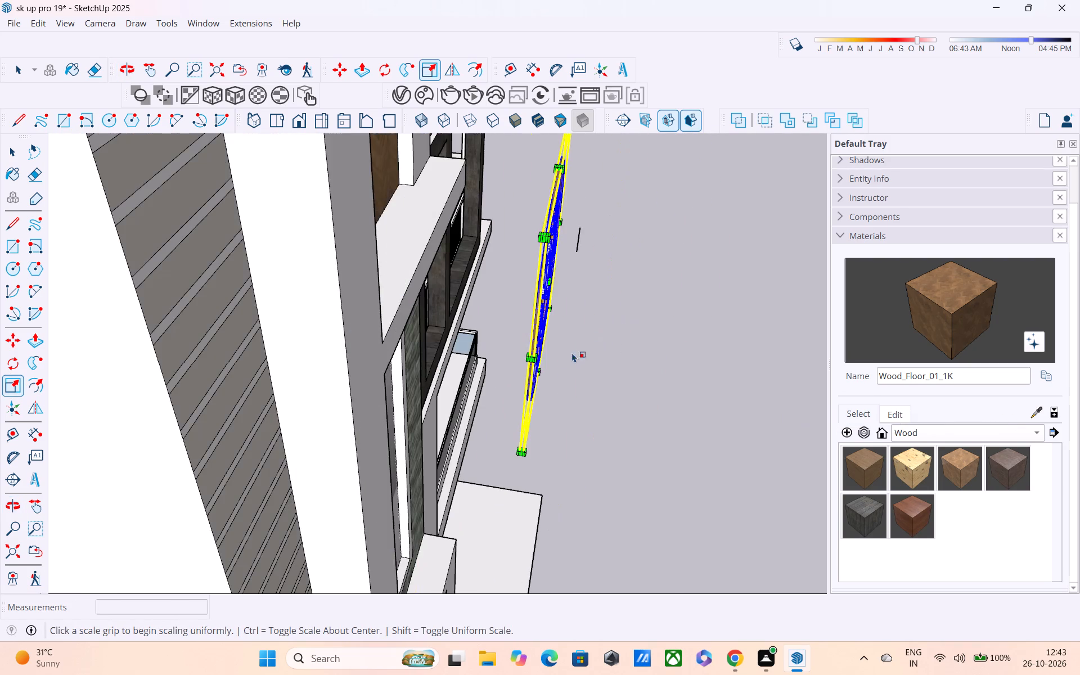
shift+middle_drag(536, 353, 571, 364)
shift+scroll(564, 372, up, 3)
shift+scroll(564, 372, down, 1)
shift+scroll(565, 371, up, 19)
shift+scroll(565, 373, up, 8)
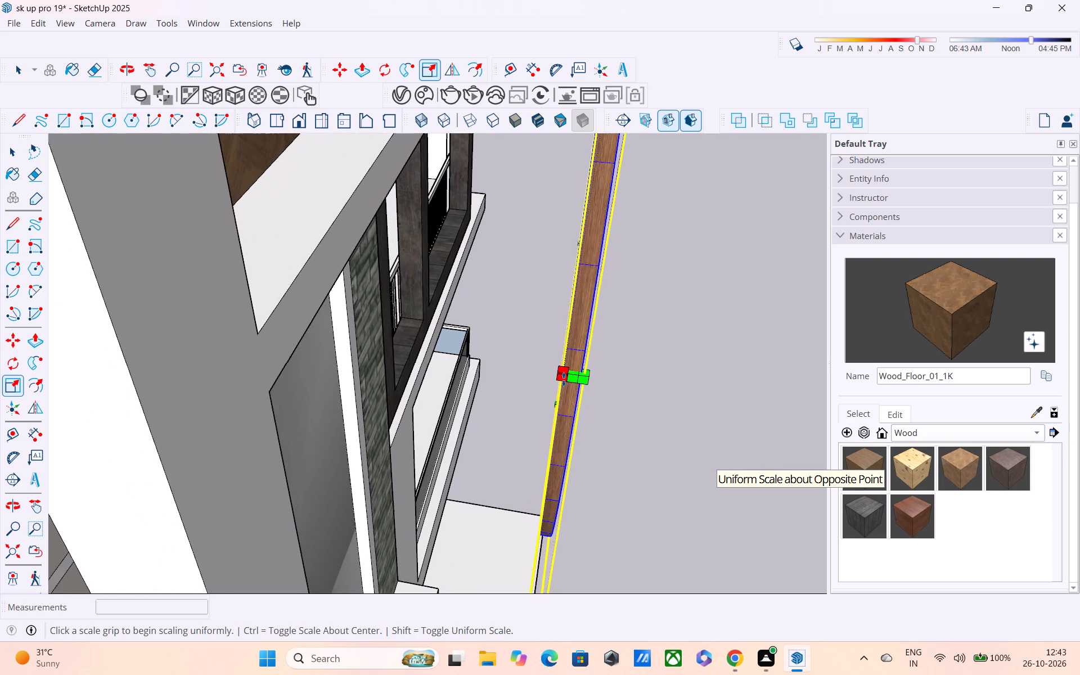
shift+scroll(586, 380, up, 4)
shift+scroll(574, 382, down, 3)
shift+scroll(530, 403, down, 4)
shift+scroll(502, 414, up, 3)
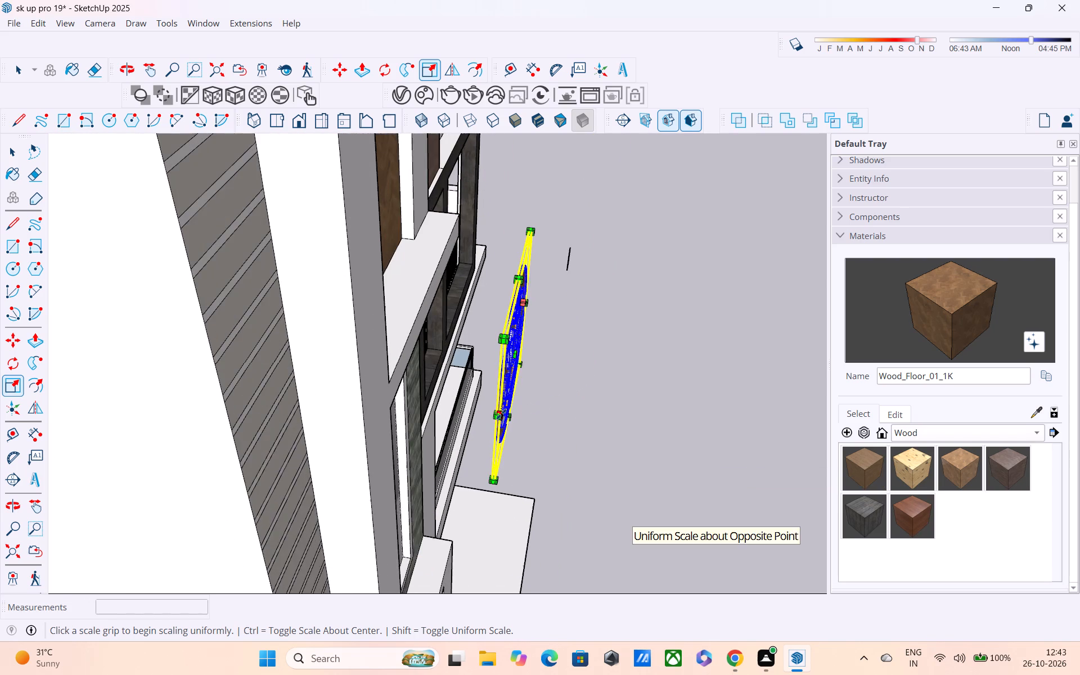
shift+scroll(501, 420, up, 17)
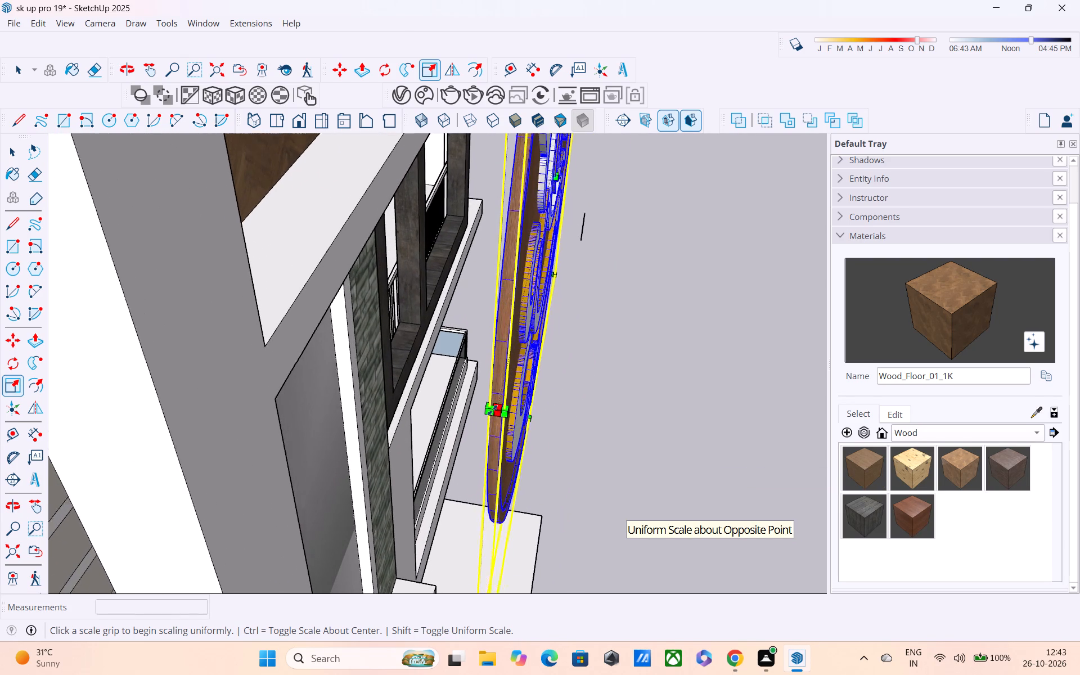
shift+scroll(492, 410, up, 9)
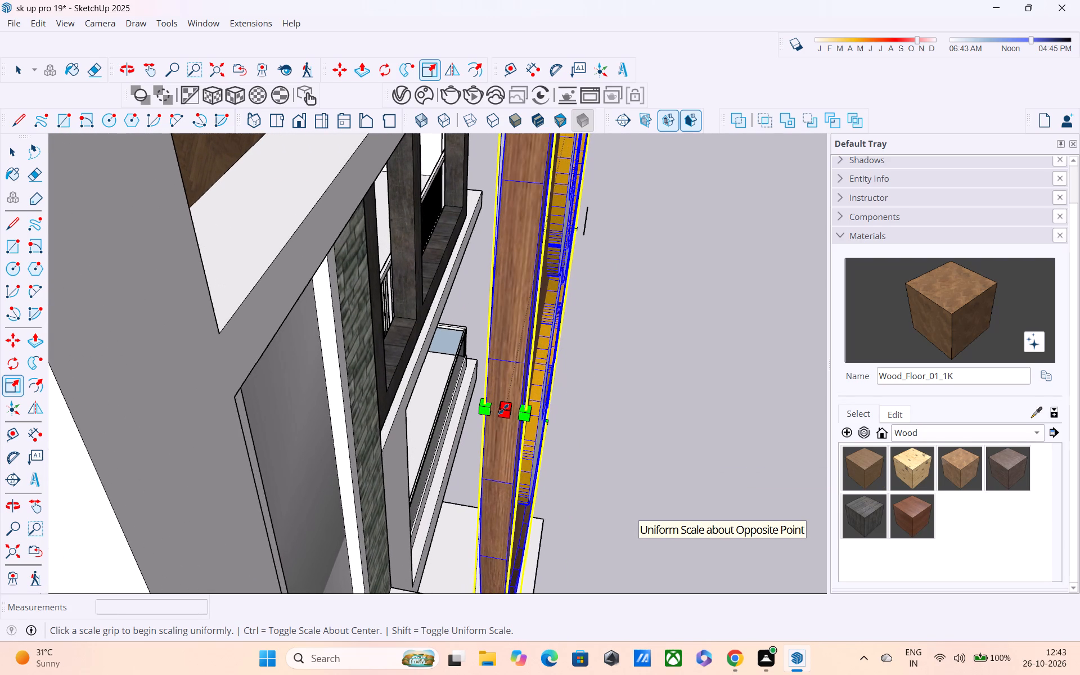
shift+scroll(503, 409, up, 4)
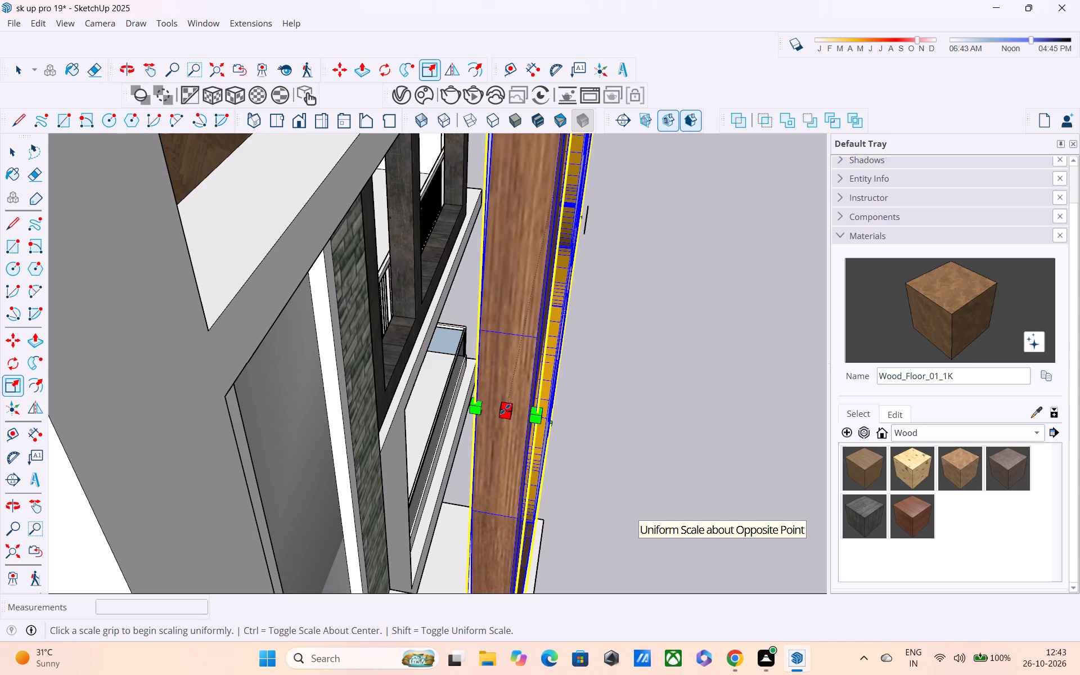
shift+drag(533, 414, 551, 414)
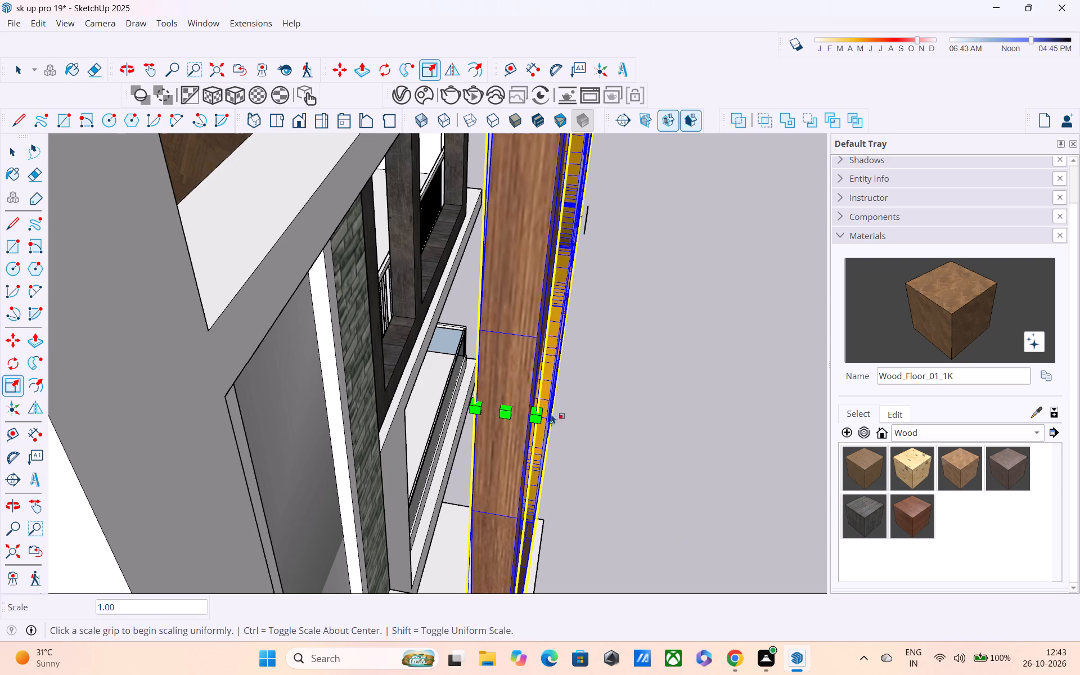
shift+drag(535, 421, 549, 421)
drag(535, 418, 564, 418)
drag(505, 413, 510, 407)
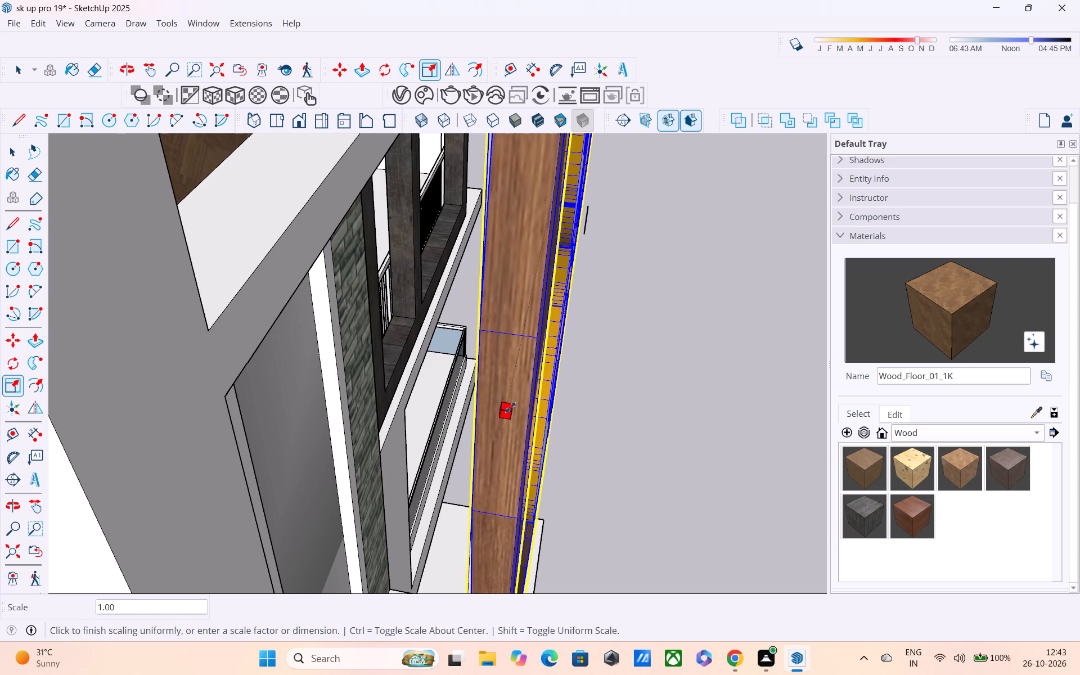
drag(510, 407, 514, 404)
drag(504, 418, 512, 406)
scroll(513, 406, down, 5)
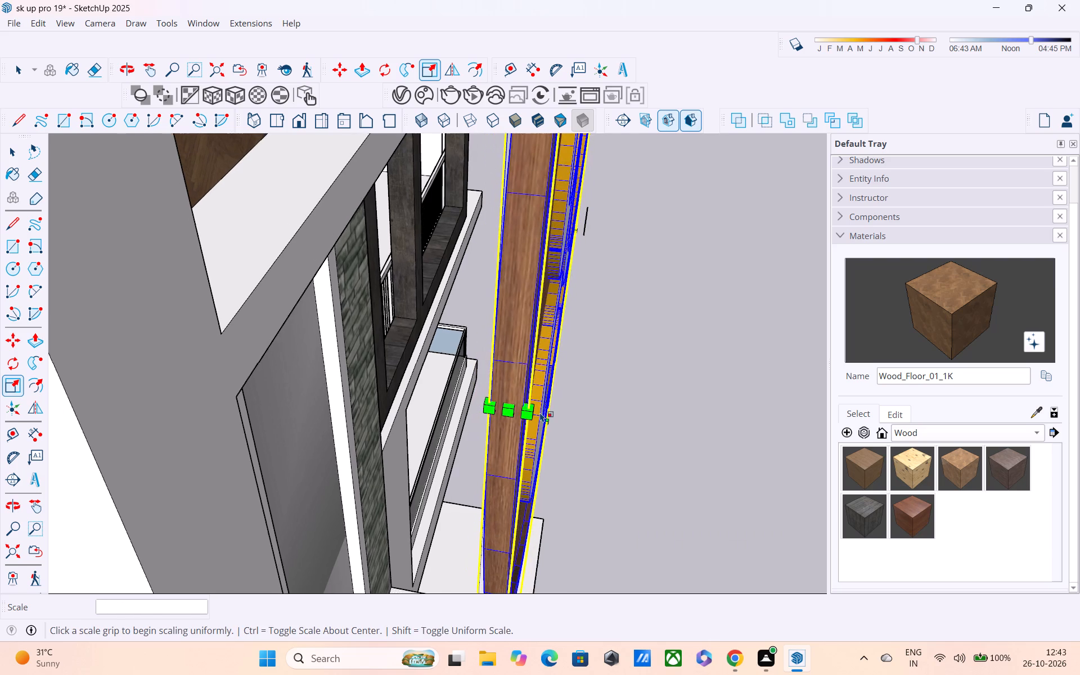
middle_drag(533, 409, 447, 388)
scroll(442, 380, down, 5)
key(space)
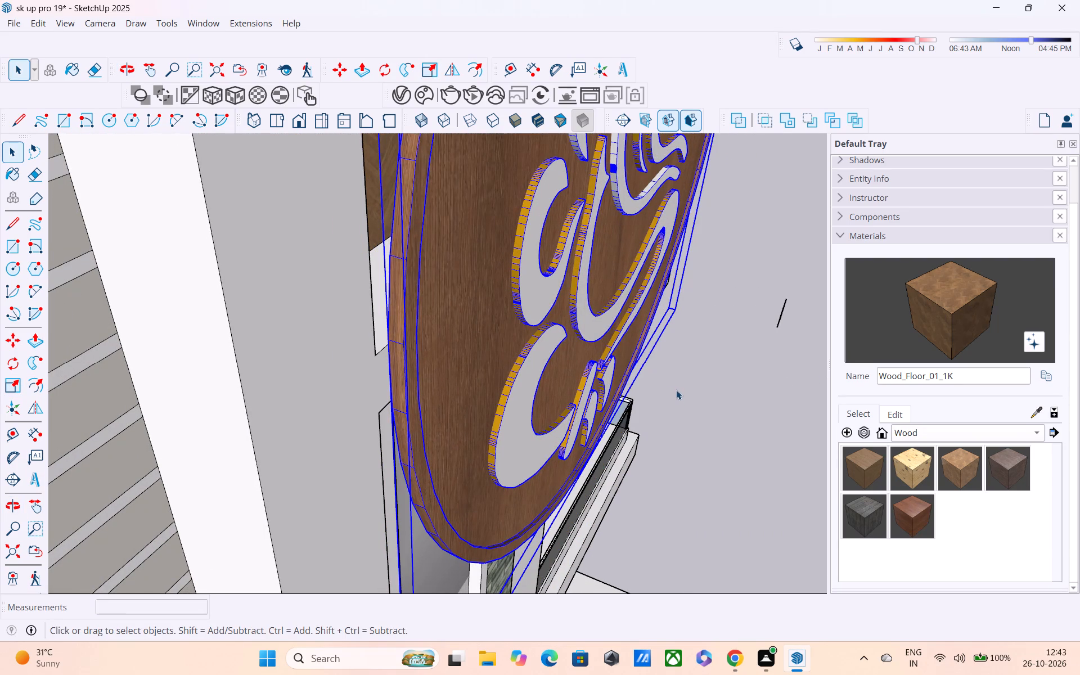
Move the Lord Ganesh emblem by its lower corner about 8' 8 15/16" back onto the face of the herringbone wood panel.
middle_click(706, 402)
middle_drag(707, 406, 642, 376)
scroll(640, 375, up, 1)
scroll(638, 375, down, 5)
scroll(697, 433, down, 11)
middle_drag(687, 434, 656, 330)
scroll(665, 368, down, 4)
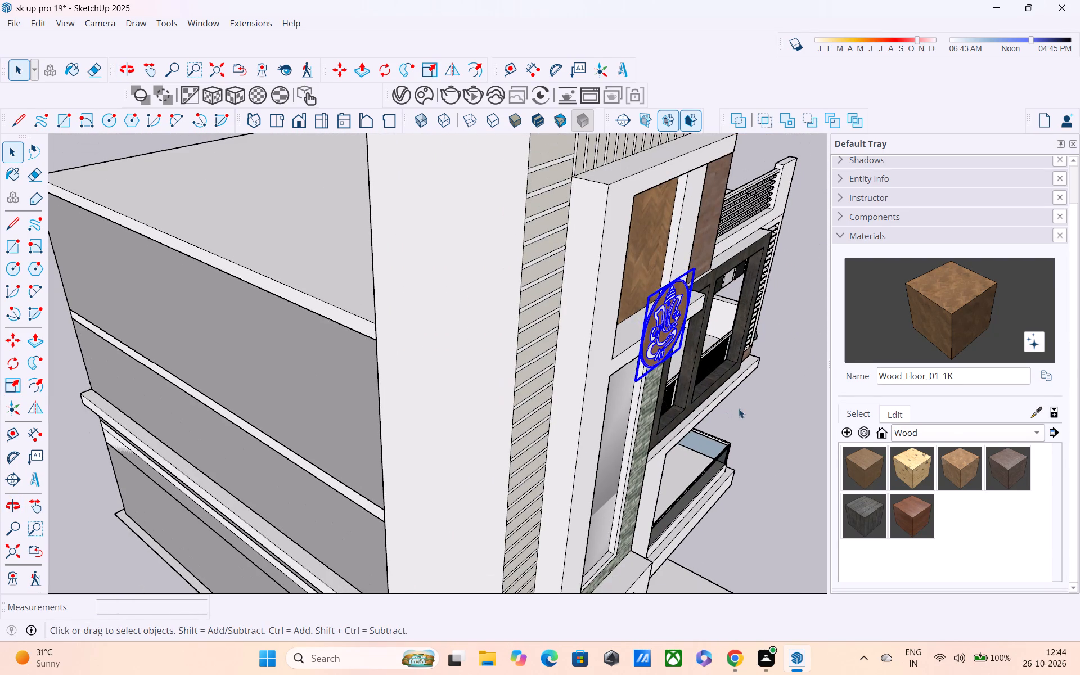
click(740, 408)
click(648, 363)
middle_drag(651, 364, 720, 360)
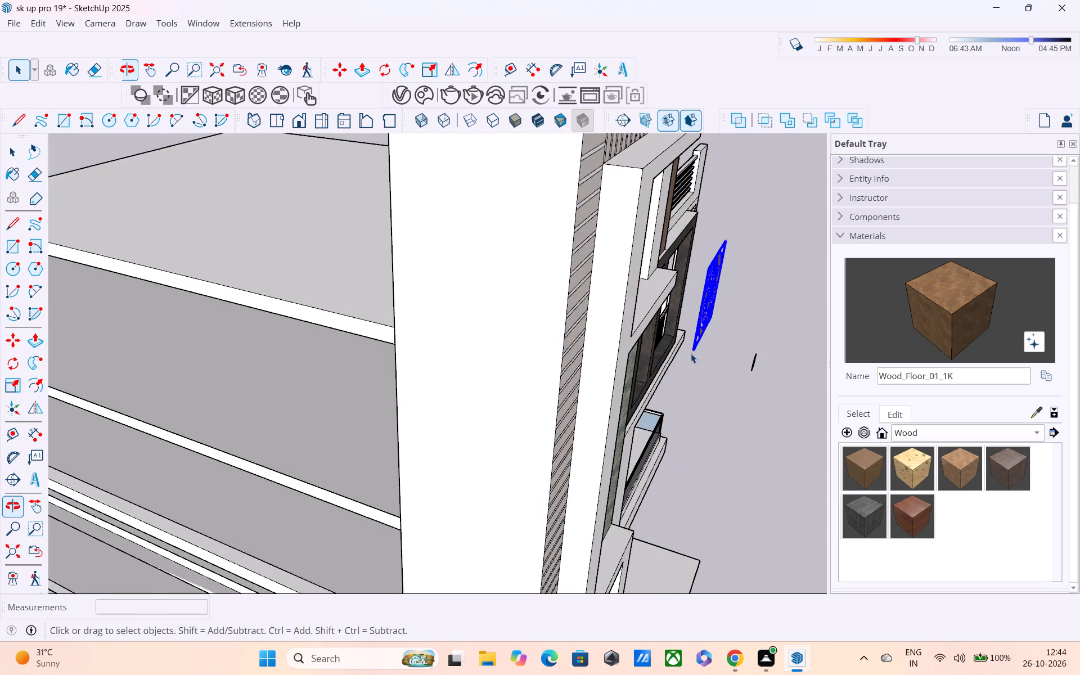
scroll(687, 350, up, 8)
key(m)
scroll(674, 332, up, 2)
scroll(674, 332, down, 10)
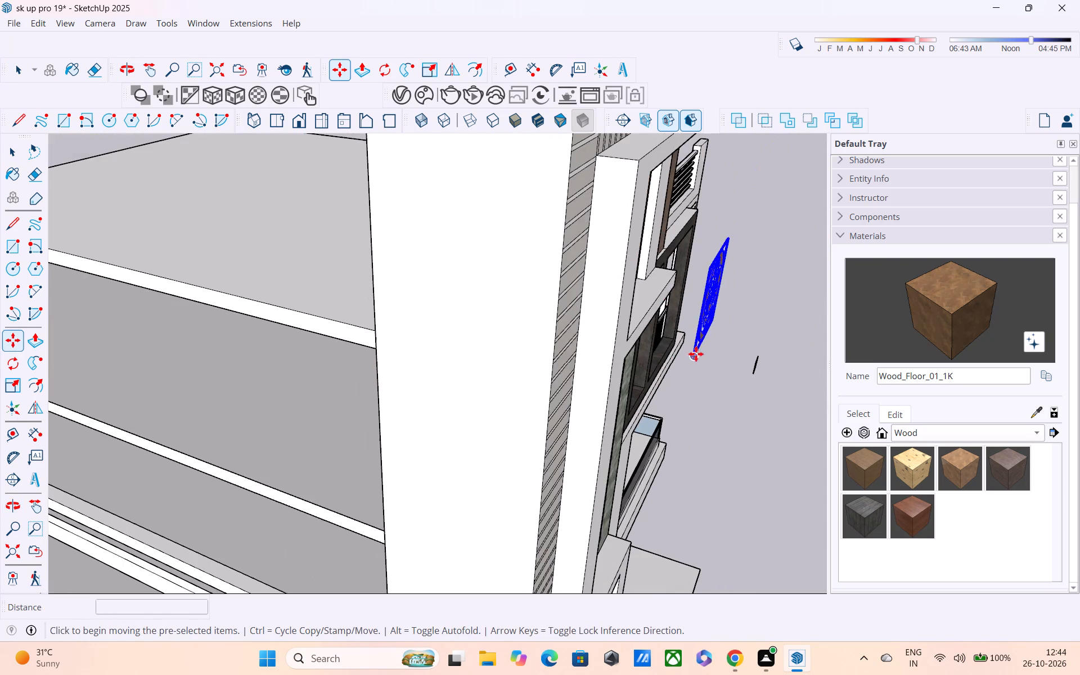
scroll(697, 345, up, 3)
middle_drag(695, 343, 741, 346)
scroll(749, 327, up, 3)
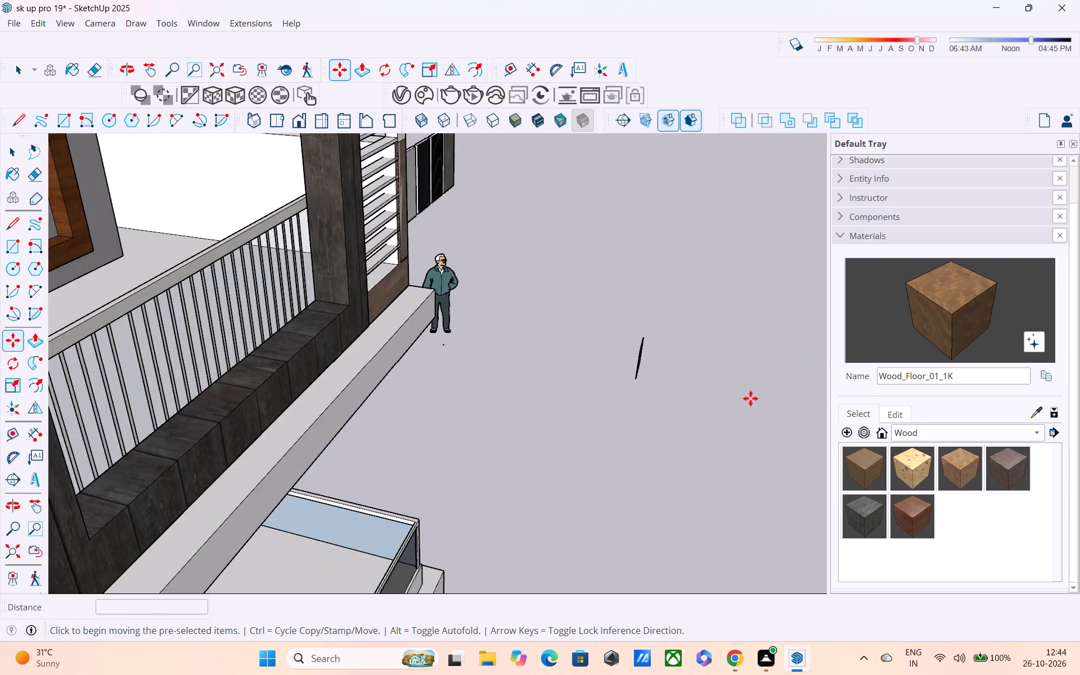
scroll(746, 399, down, 6)
shift+middle_drag(710, 435, 713, 380)
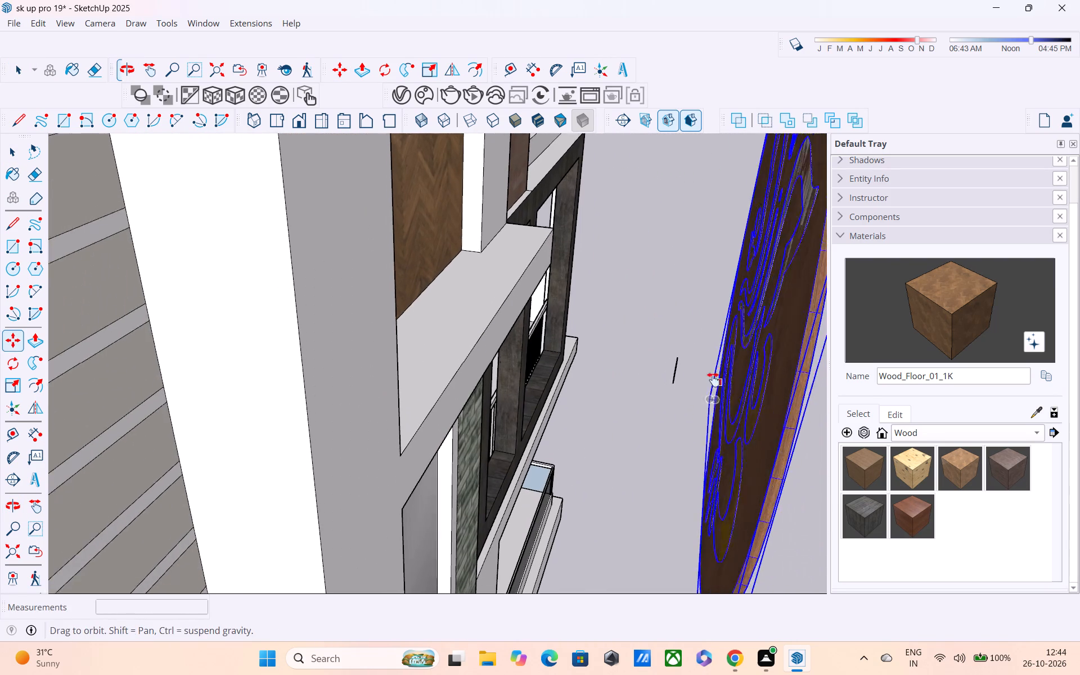
shift+middle_drag(713, 380, 719, 300)
scroll(719, 300, up, 1)
scroll(719, 352, down, 2)
shift+middle_drag(717, 369, 717, 308)
scroll(720, 447, up, 4)
scroll(642, 479, down, 4)
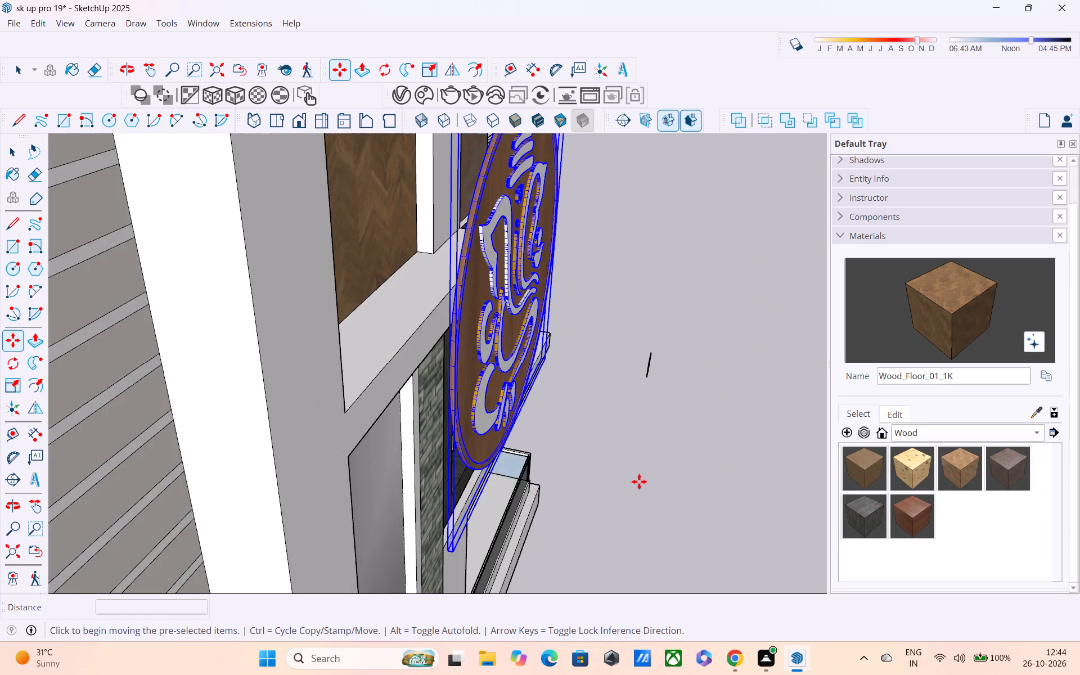
shift+middle_drag(598, 485, 690, 425)
shift+middle_drag(685, 422, 560, 463)
scroll(605, 434, down, 3)
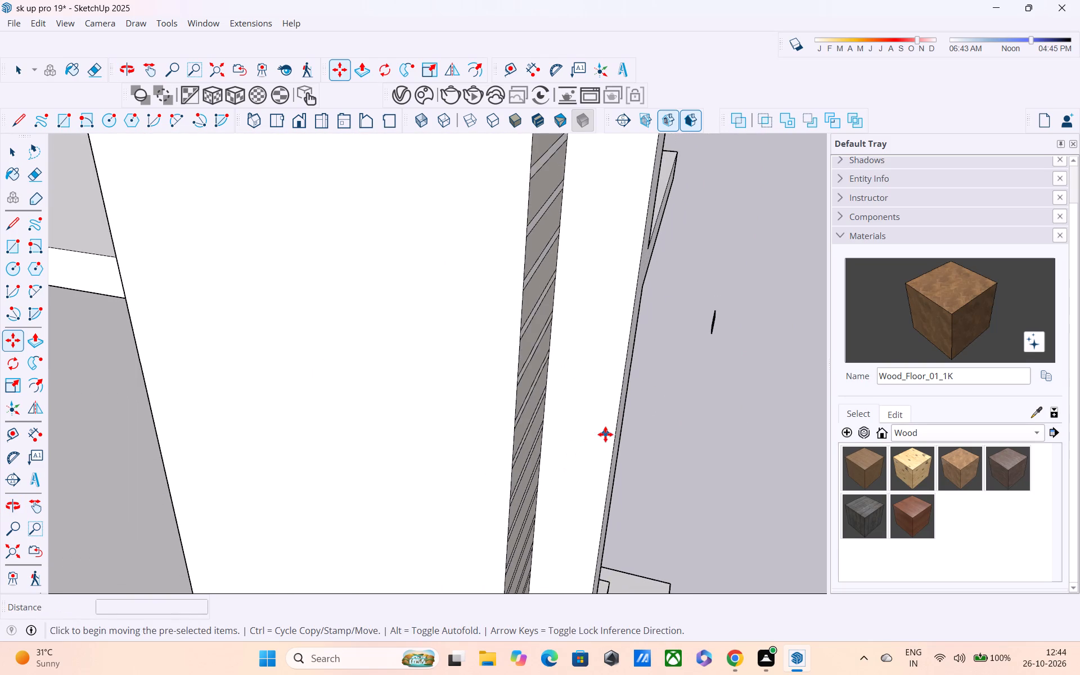
shift+middle_drag(666, 439, 409, 534)
scroll(475, 426, up, 1)
middle_drag(392, 405, 443, 406)
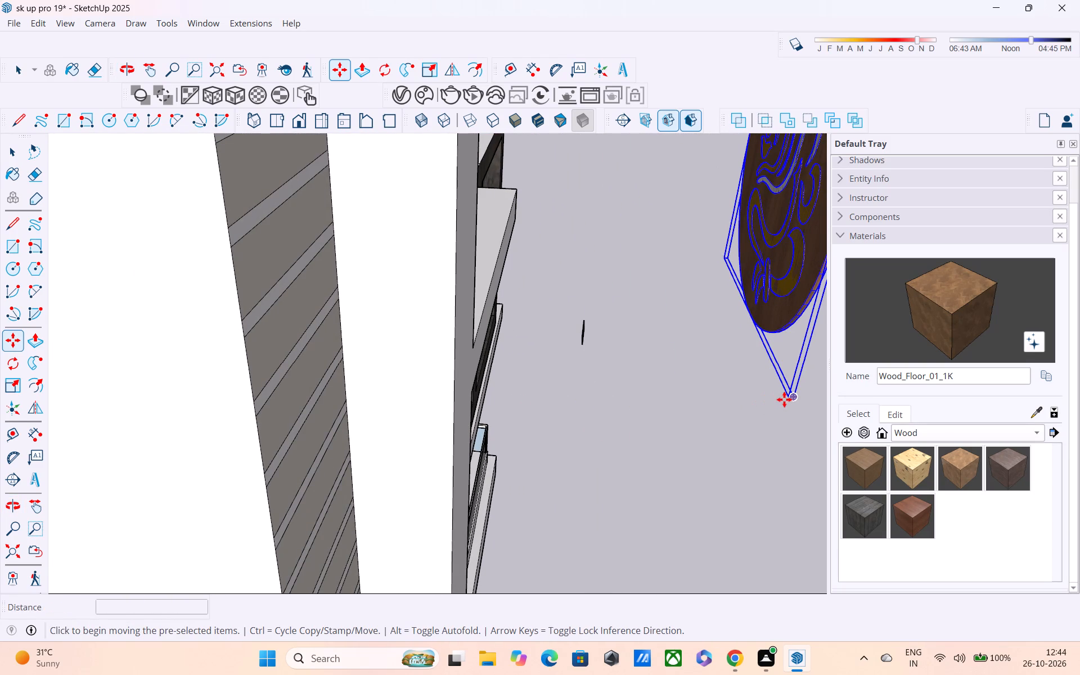
scroll(789, 402, up, 2)
scroll(789, 402, down, 2)
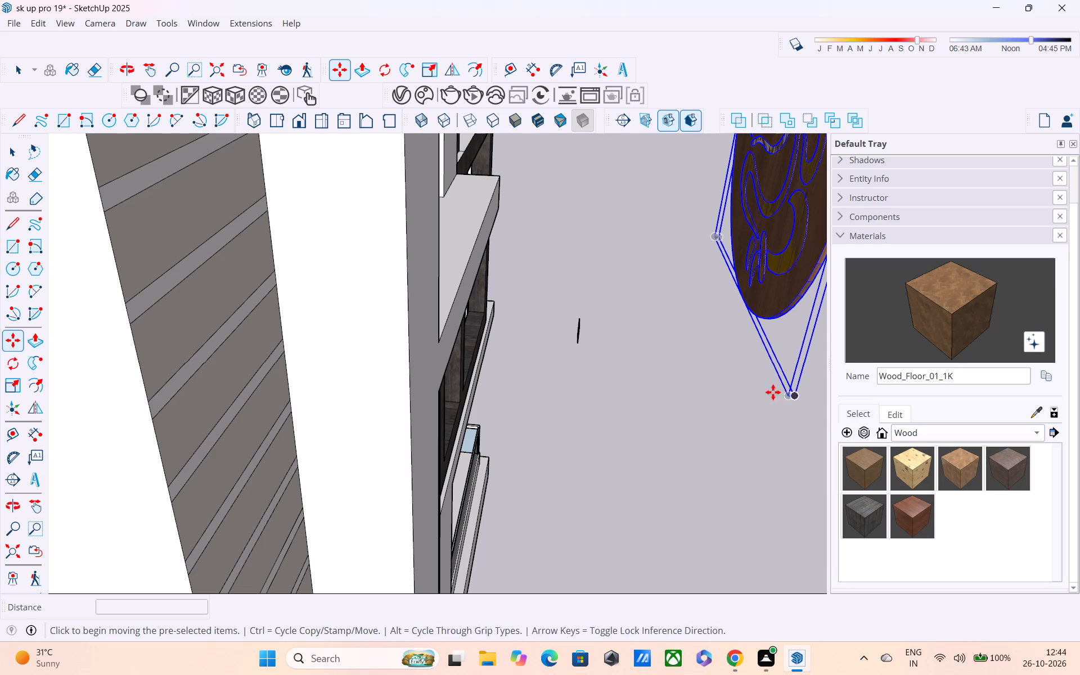
click(788, 395)
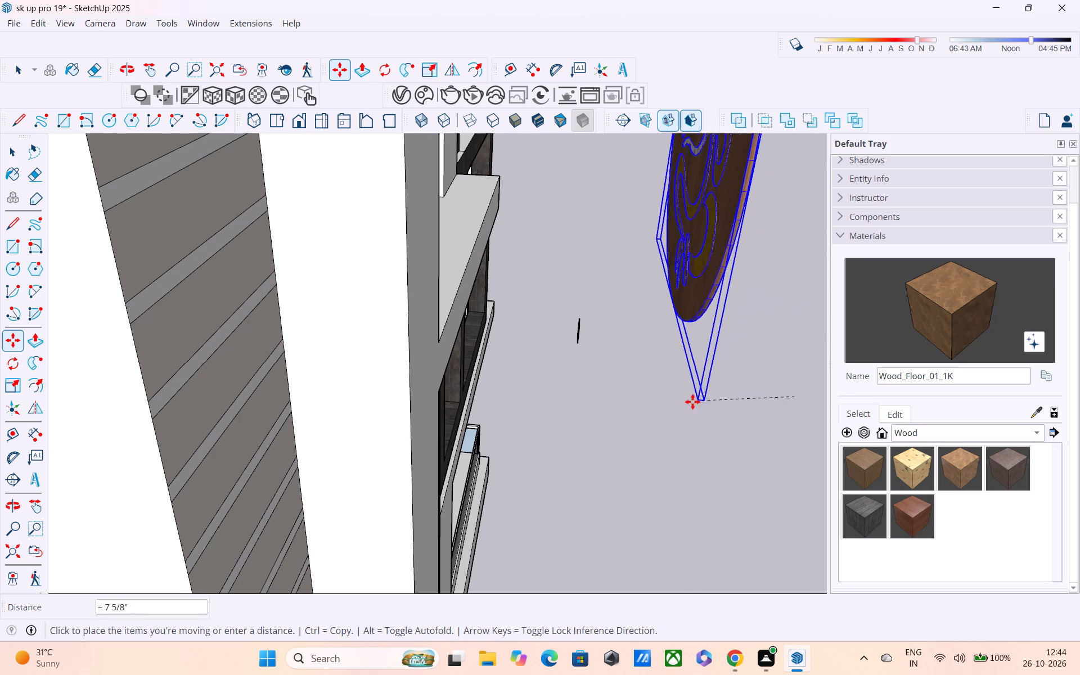
scroll(651, 398, down, 3)
scroll(581, 382, down, 1)
middle_drag(604, 380, 510, 384)
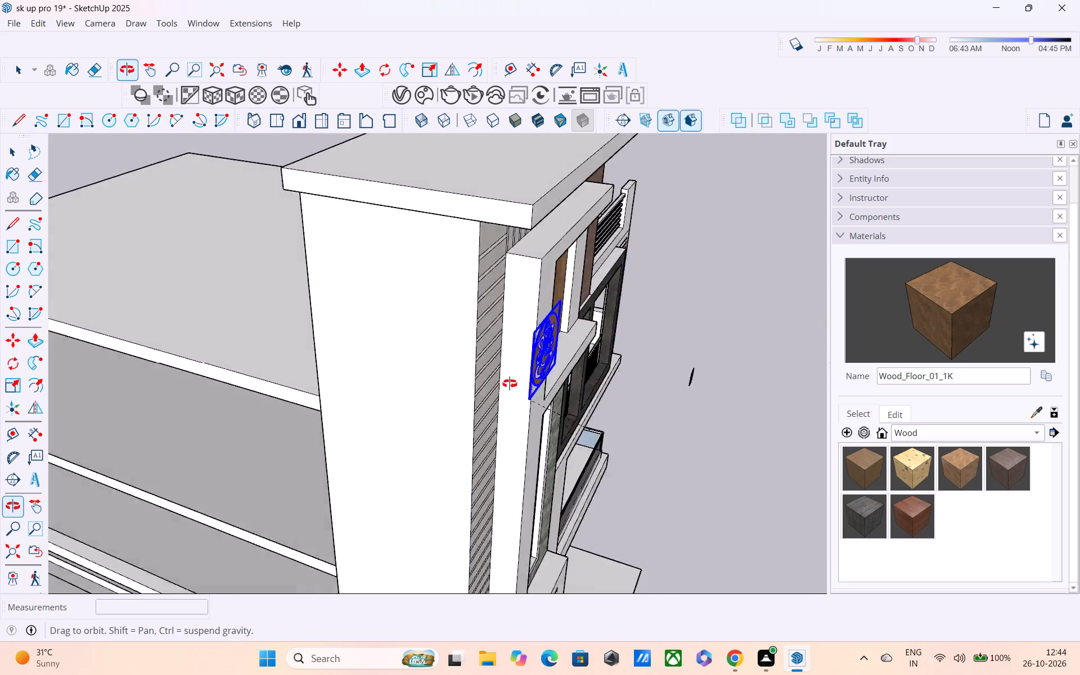
middle_drag(510, 384, 382, 374)
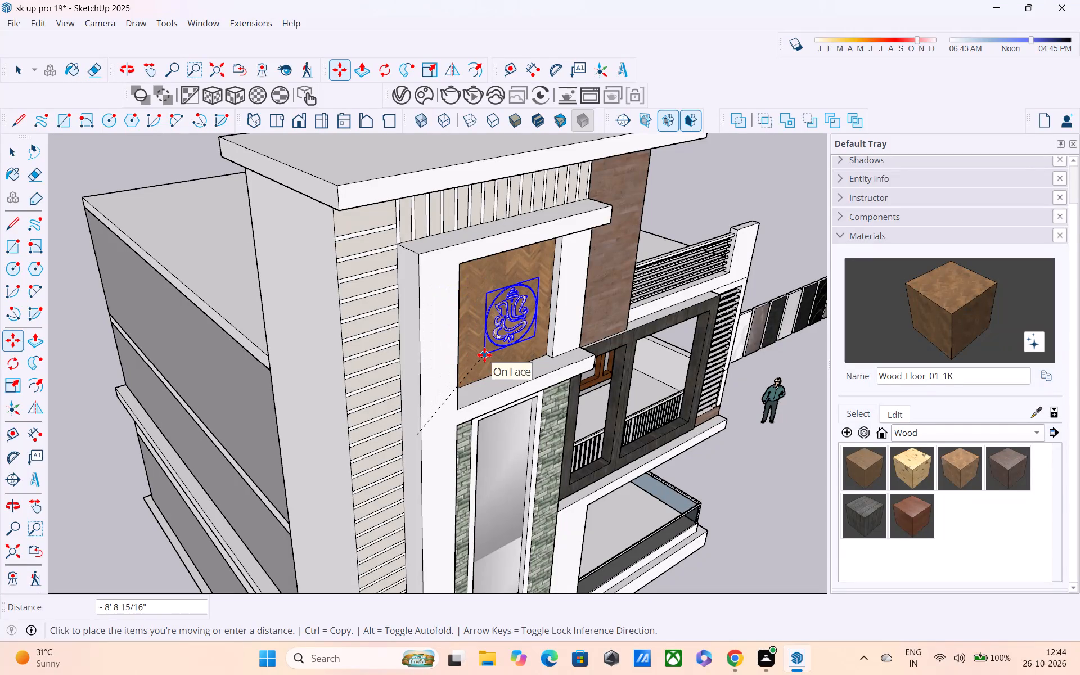
click(485, 354)
middle_drag(517, 377, 420, 337)
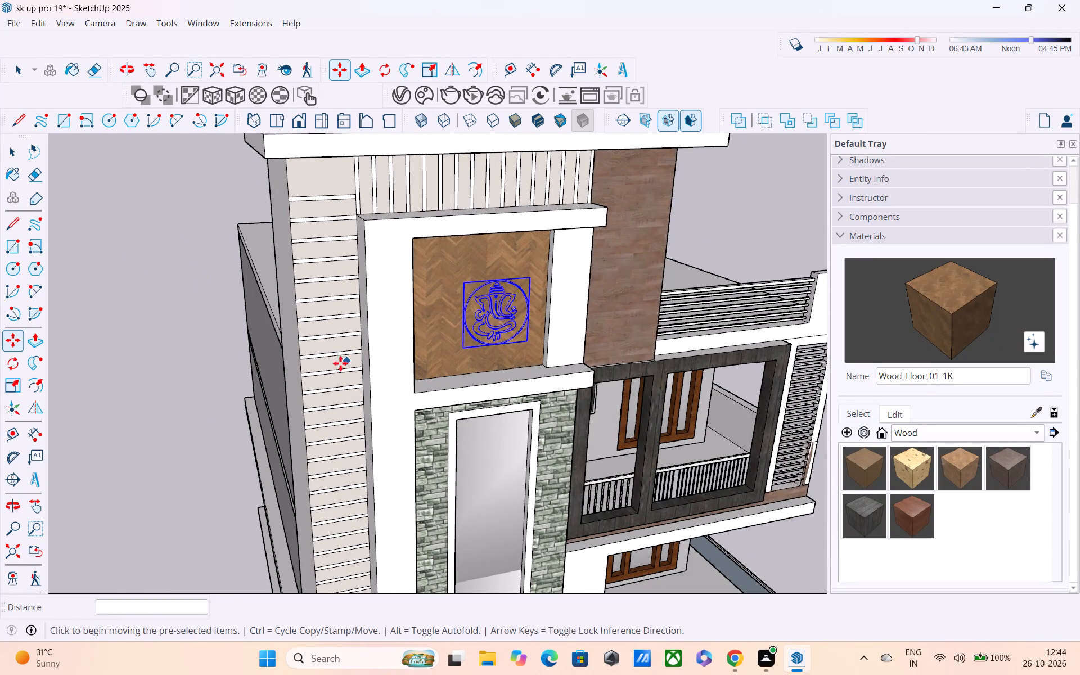
key(space)
click(215, 369)
Move the Lord Ganesh emblem about 9 3/8" sideways across the wood panel, towards the panel's centre.
scroll(409, 376, down, 3)
middle_drag(466, 389, 367, 348)
click(438, 318)
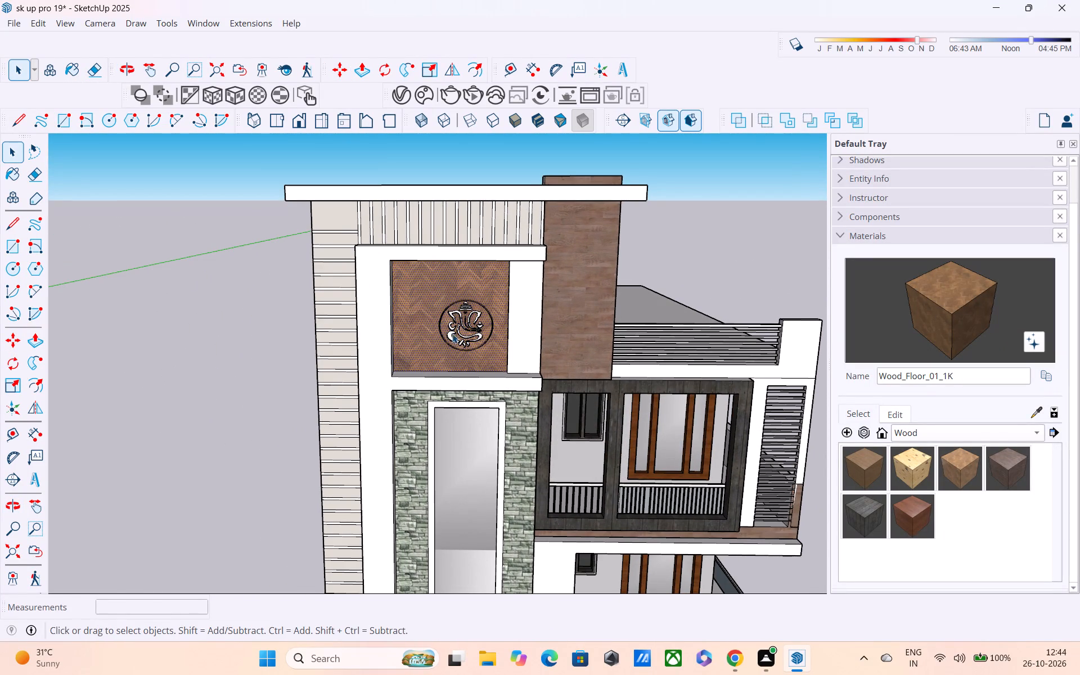
click(454, 333)
key(m)
scroll(442, 350, up, 3)
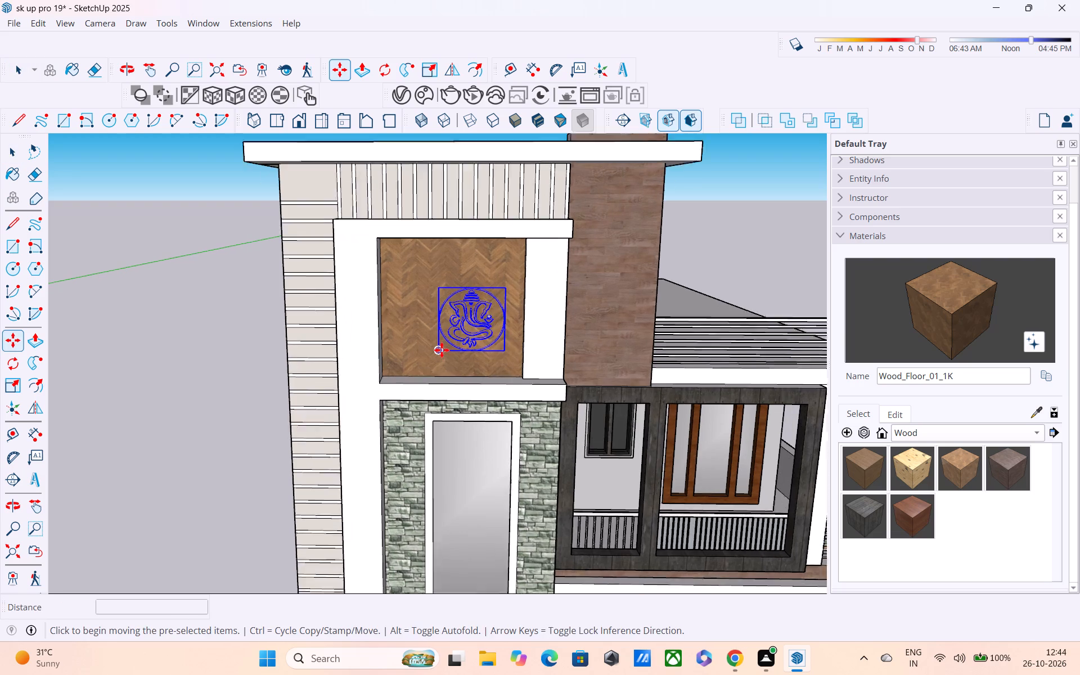
click(432, 352)
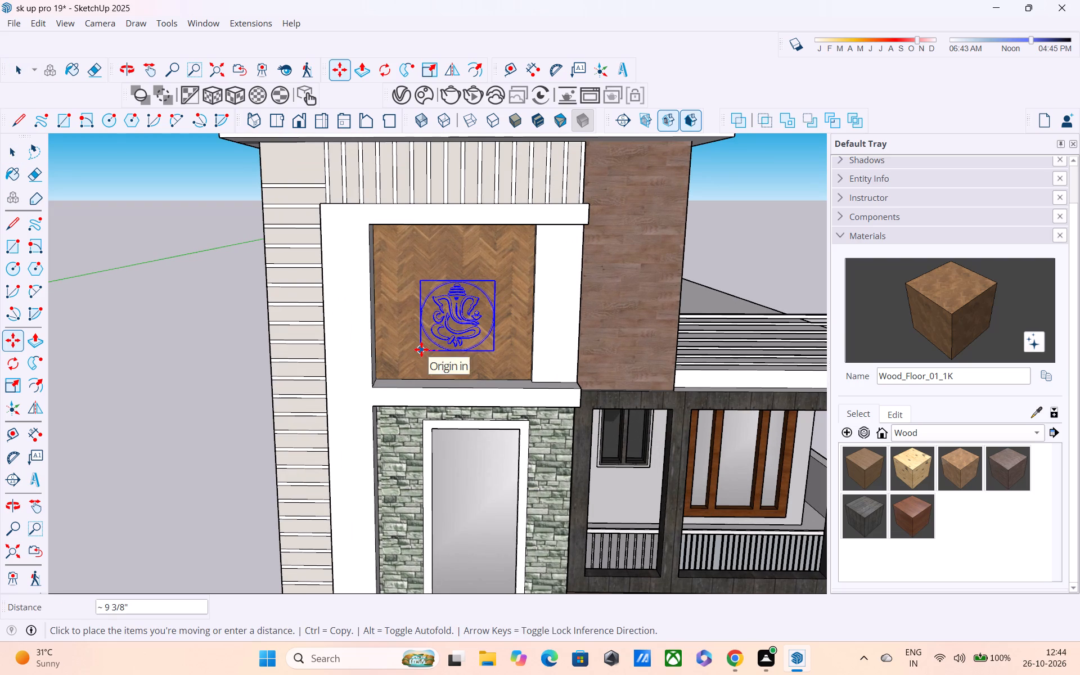
click(419, 349)
scroll(438, 390, down, 2)
key(space)
click(276, 370)
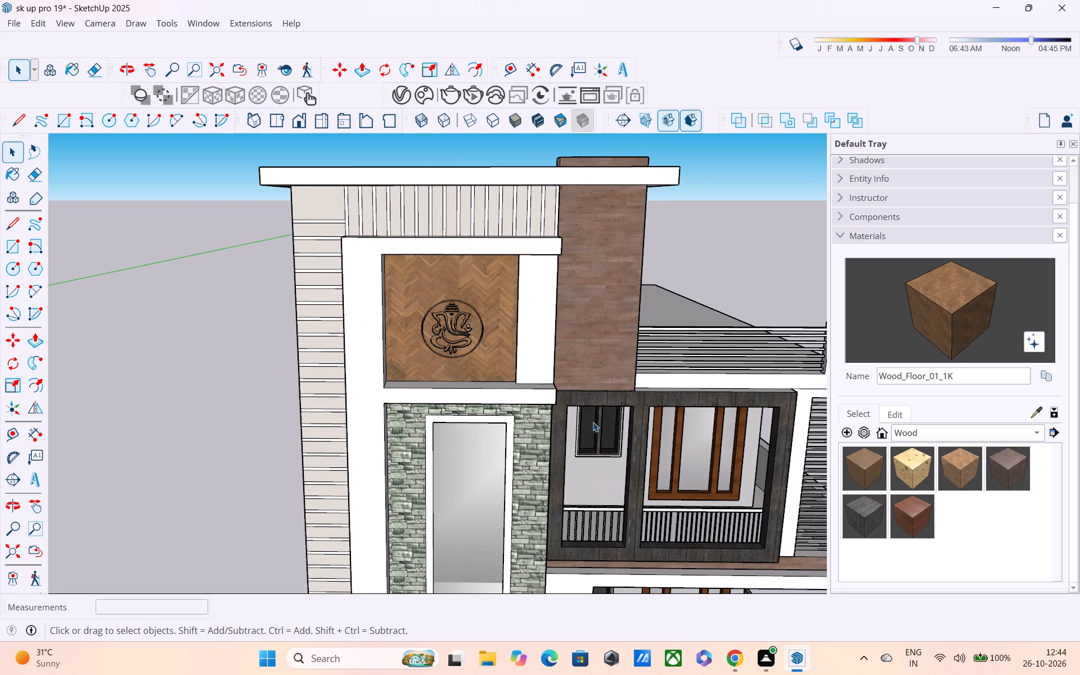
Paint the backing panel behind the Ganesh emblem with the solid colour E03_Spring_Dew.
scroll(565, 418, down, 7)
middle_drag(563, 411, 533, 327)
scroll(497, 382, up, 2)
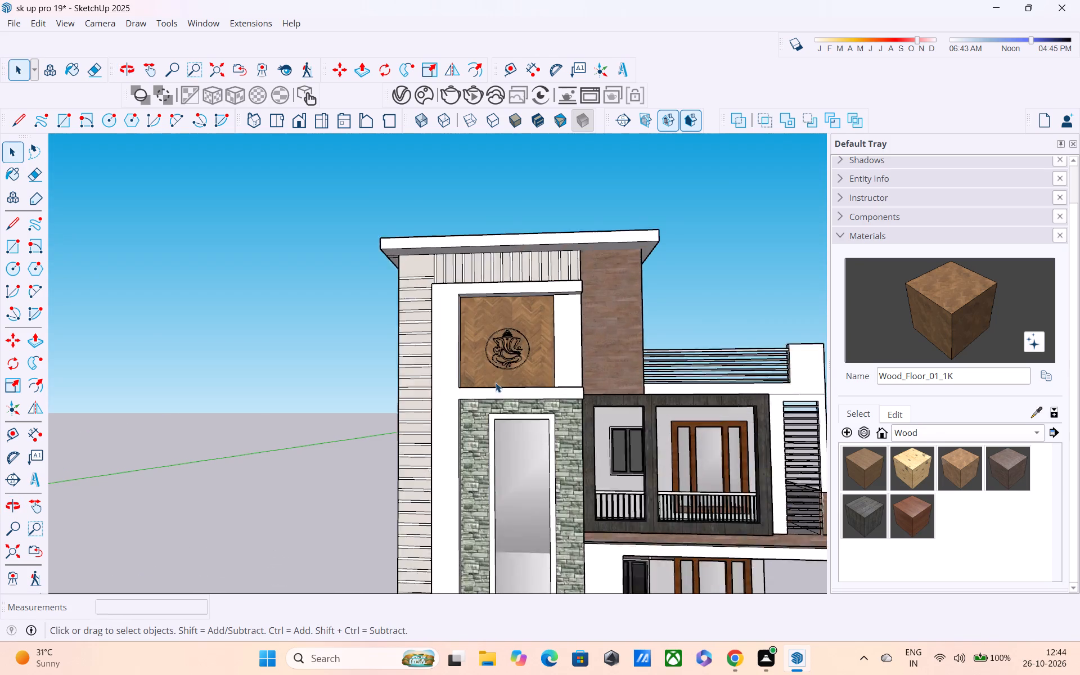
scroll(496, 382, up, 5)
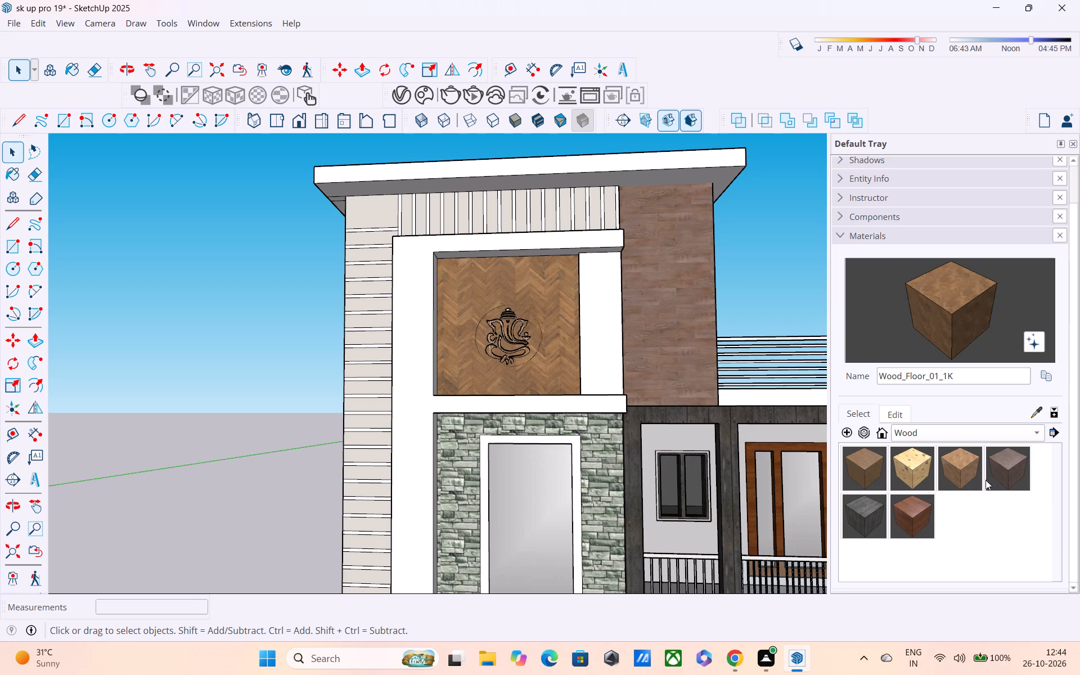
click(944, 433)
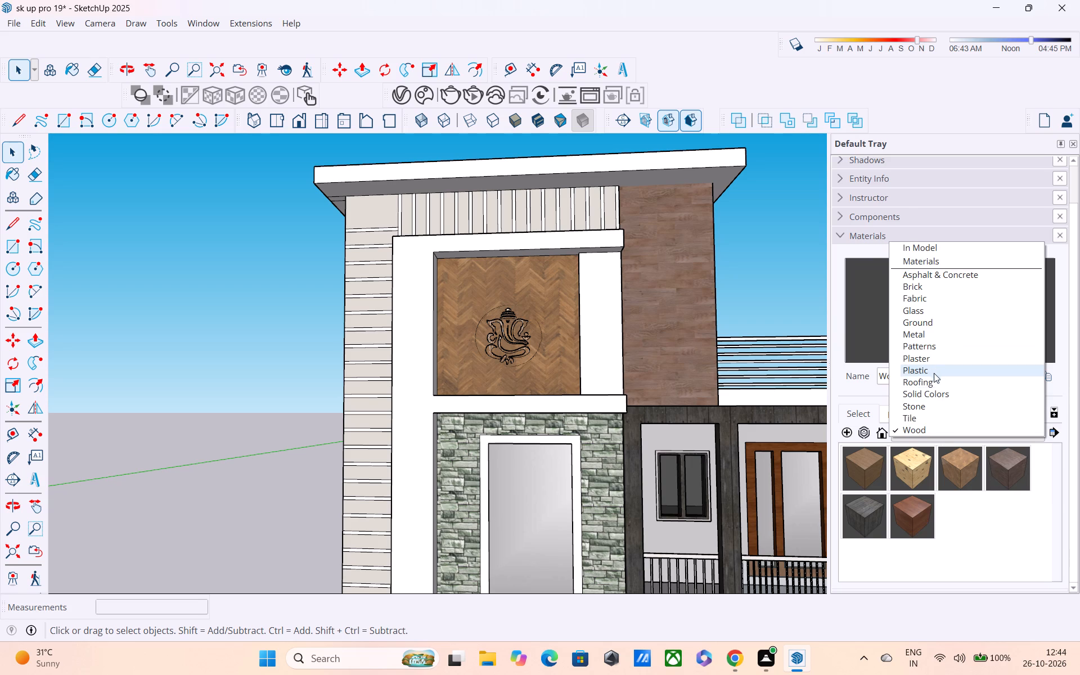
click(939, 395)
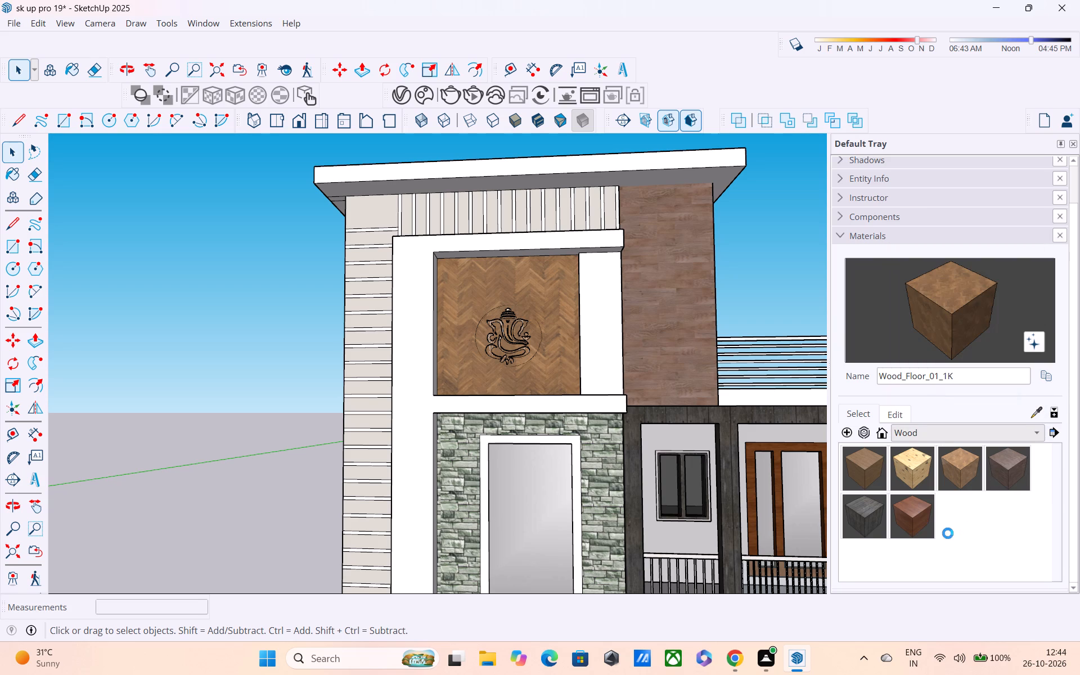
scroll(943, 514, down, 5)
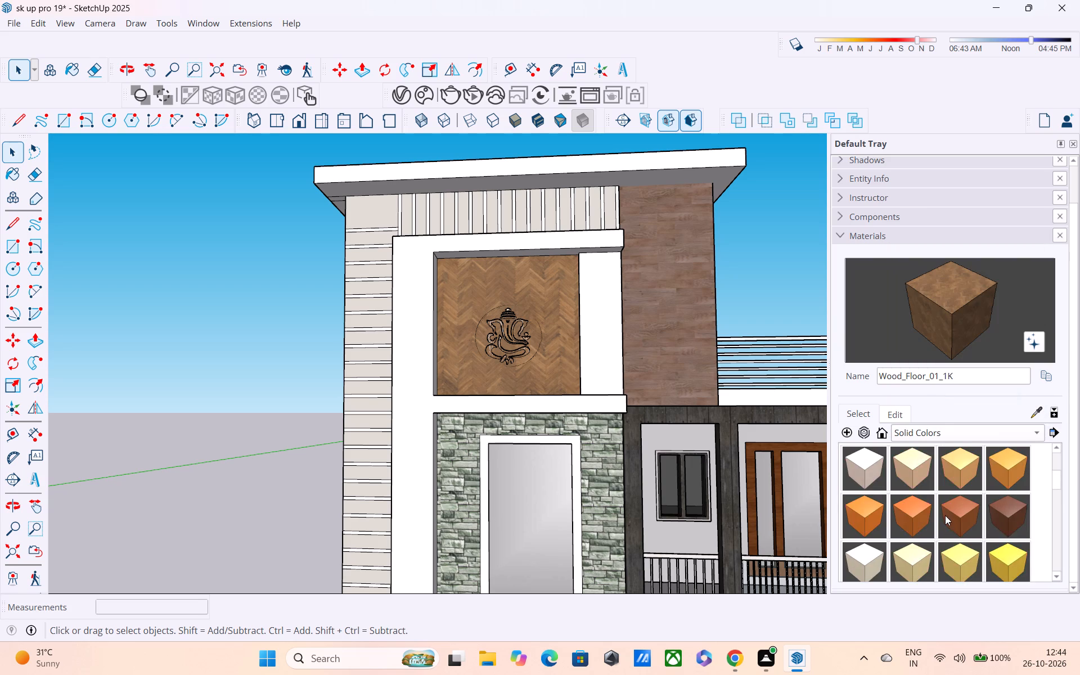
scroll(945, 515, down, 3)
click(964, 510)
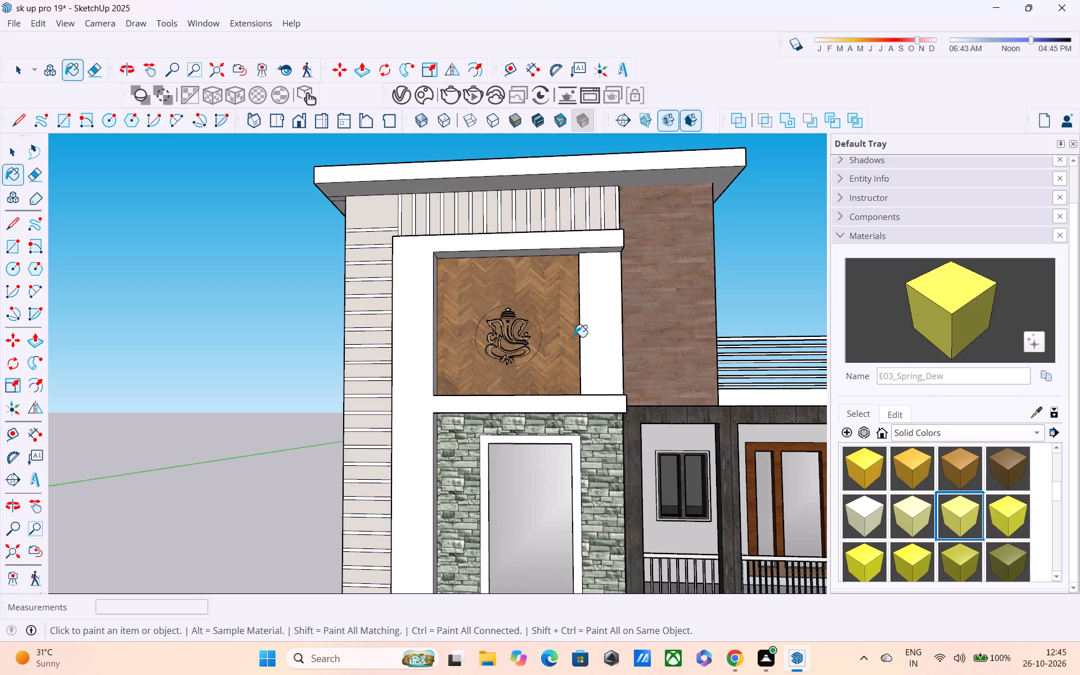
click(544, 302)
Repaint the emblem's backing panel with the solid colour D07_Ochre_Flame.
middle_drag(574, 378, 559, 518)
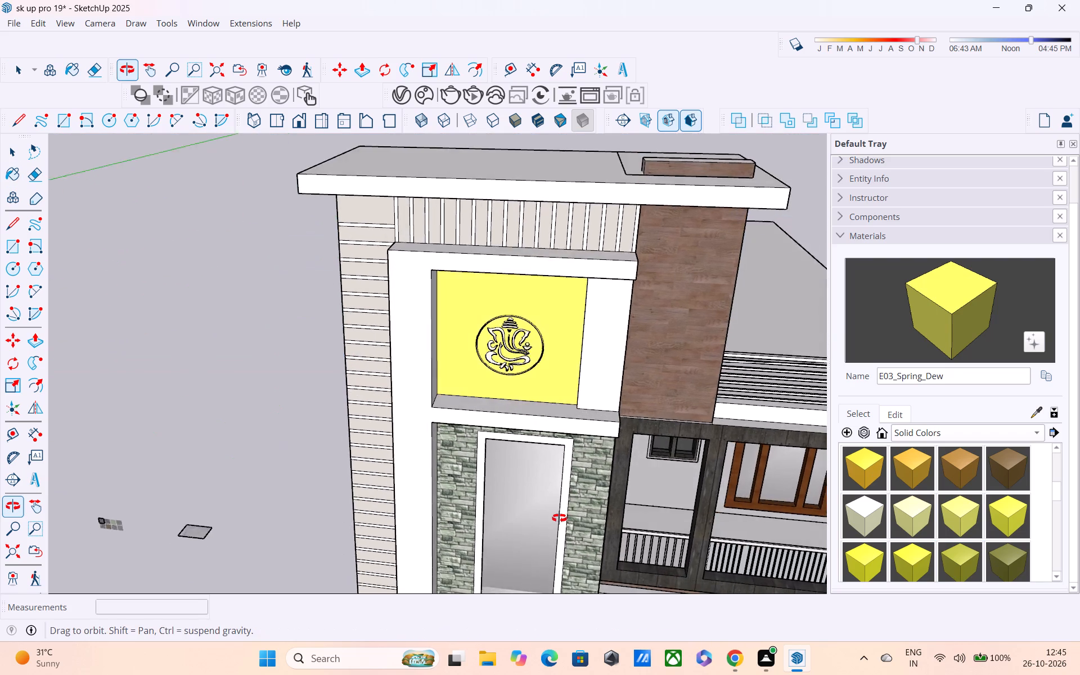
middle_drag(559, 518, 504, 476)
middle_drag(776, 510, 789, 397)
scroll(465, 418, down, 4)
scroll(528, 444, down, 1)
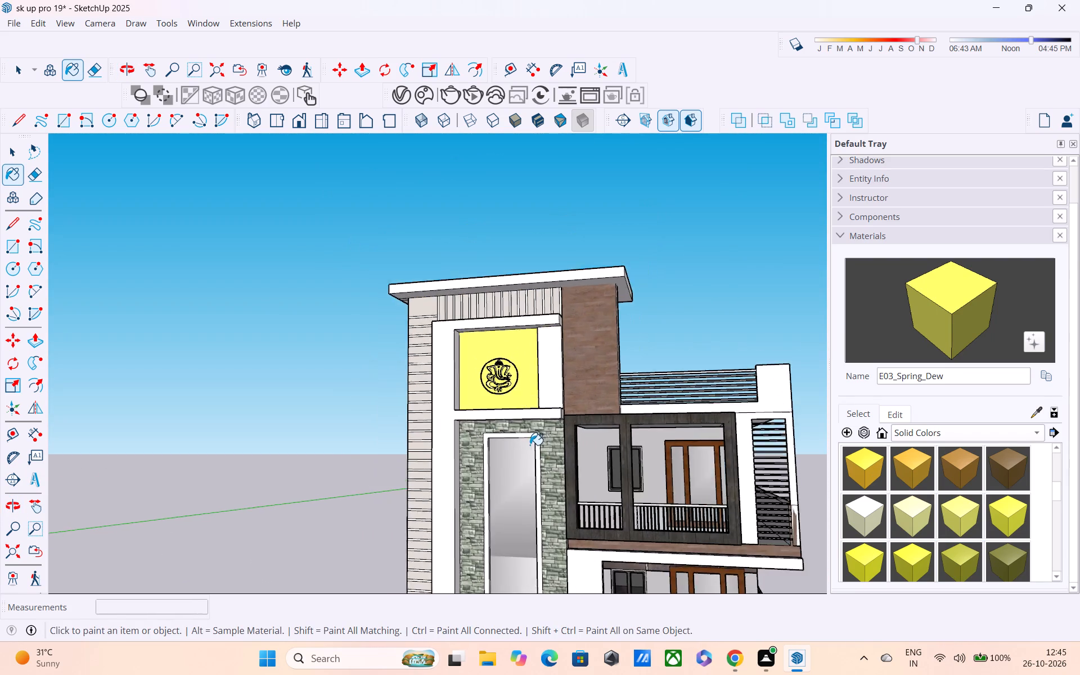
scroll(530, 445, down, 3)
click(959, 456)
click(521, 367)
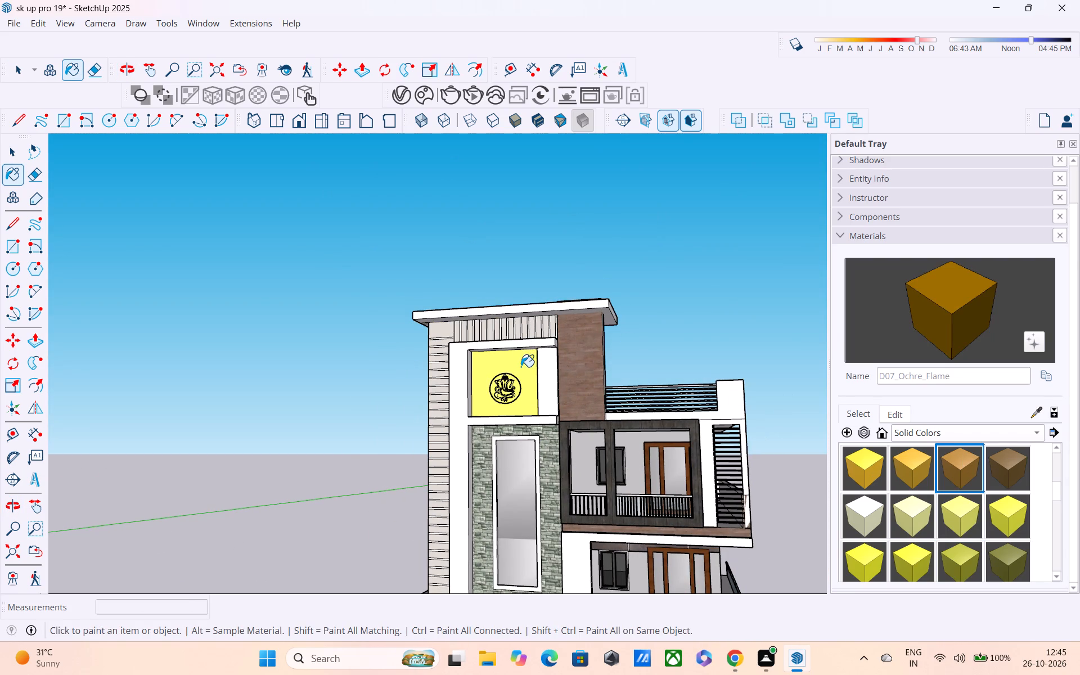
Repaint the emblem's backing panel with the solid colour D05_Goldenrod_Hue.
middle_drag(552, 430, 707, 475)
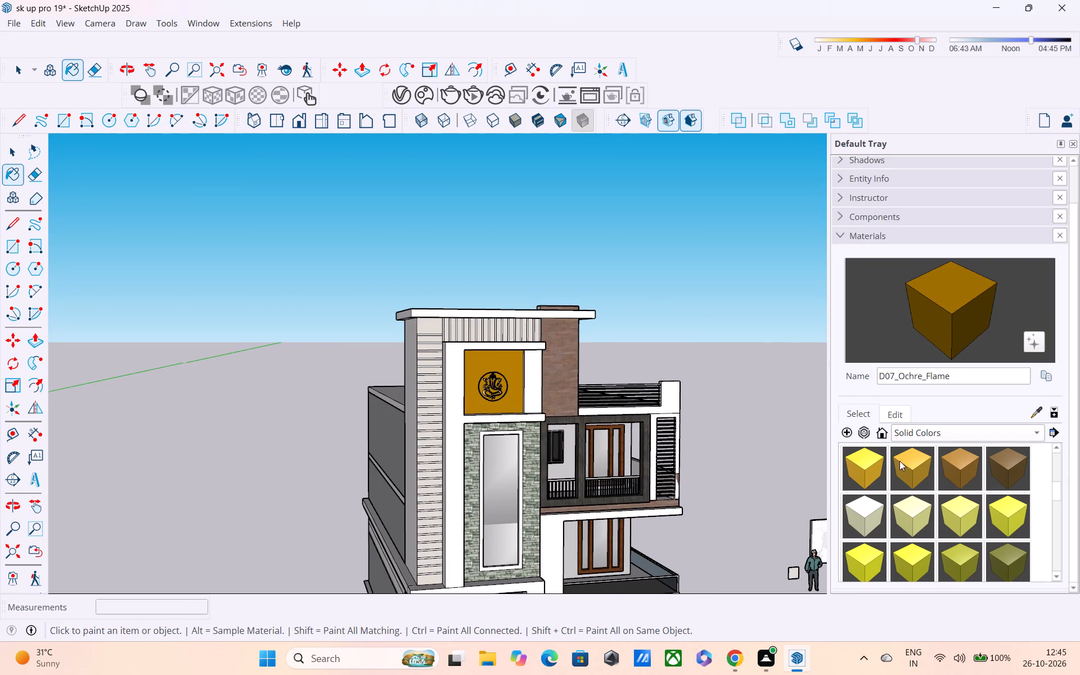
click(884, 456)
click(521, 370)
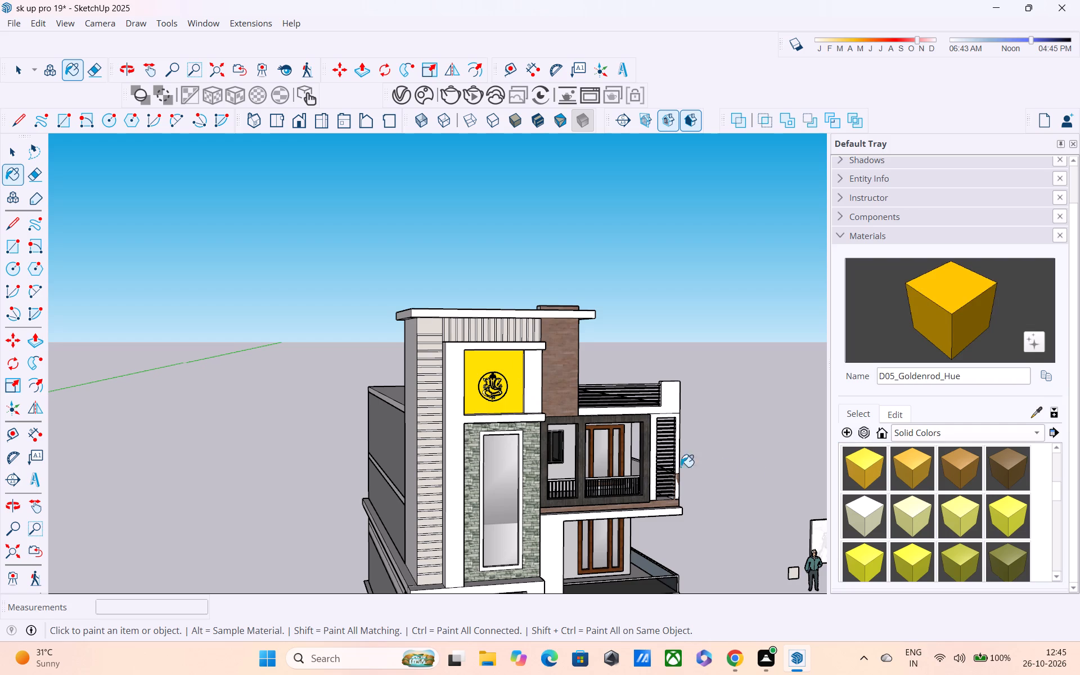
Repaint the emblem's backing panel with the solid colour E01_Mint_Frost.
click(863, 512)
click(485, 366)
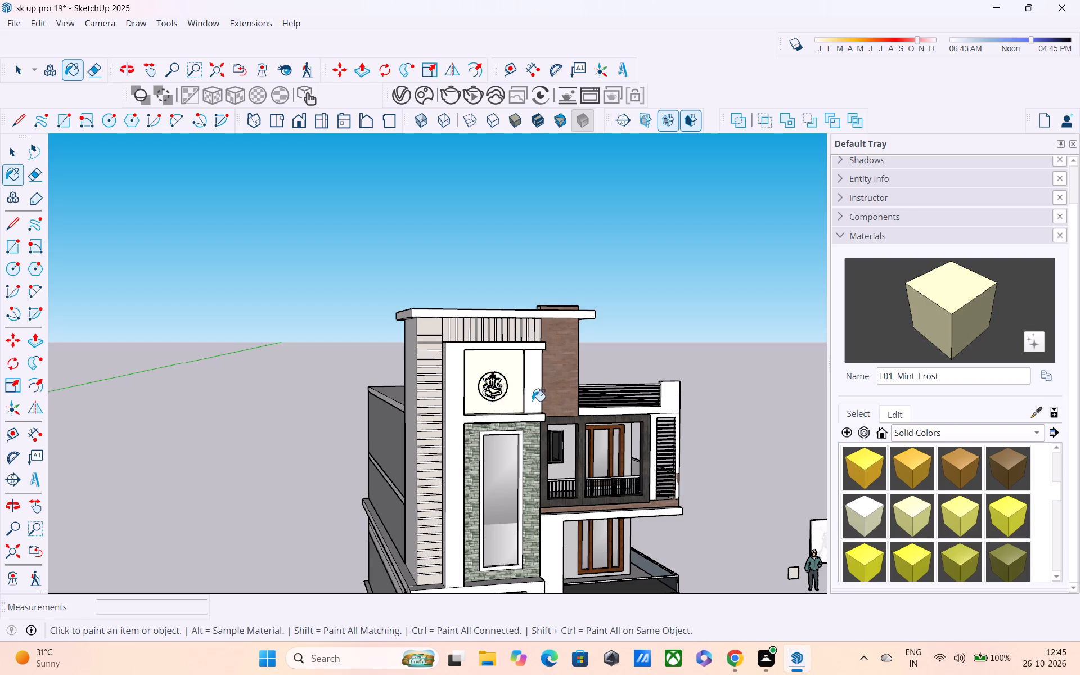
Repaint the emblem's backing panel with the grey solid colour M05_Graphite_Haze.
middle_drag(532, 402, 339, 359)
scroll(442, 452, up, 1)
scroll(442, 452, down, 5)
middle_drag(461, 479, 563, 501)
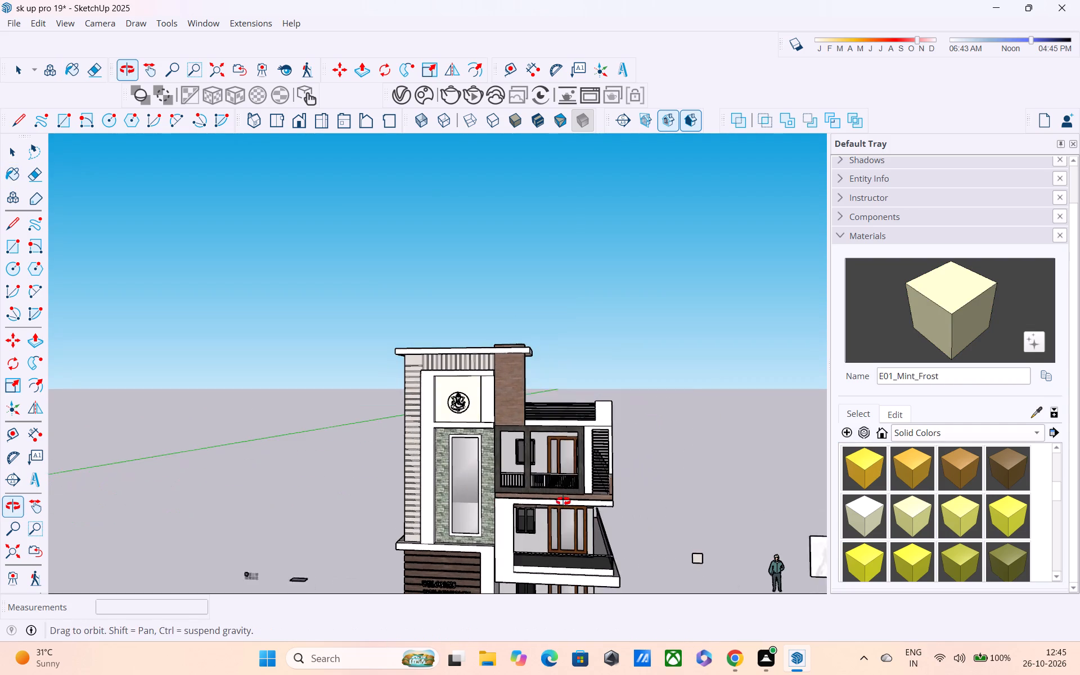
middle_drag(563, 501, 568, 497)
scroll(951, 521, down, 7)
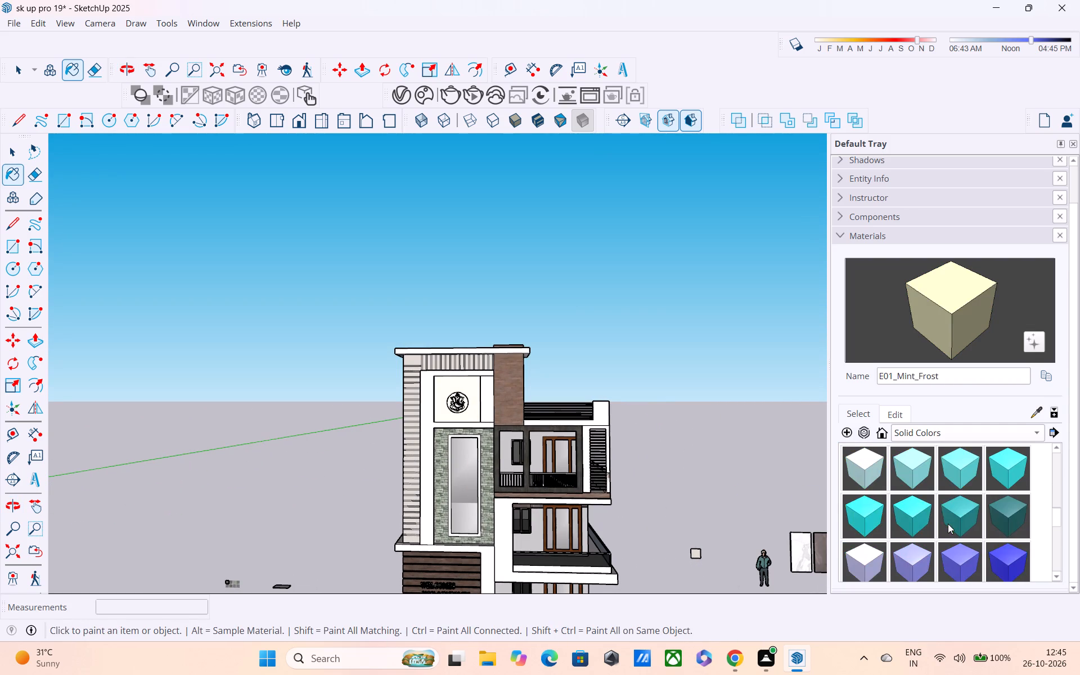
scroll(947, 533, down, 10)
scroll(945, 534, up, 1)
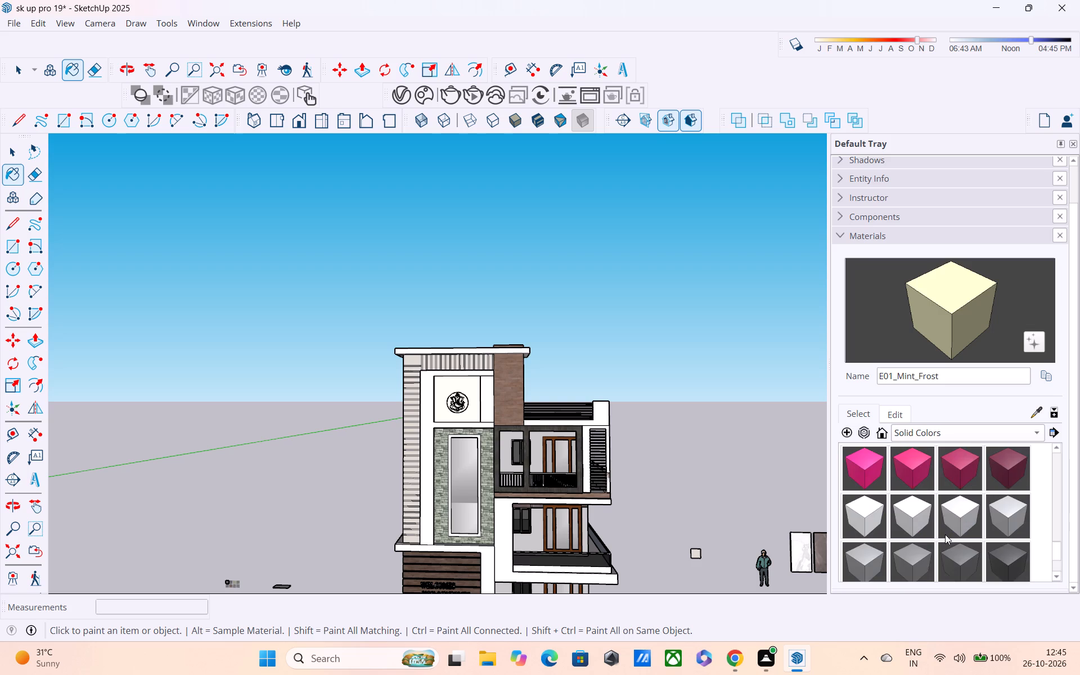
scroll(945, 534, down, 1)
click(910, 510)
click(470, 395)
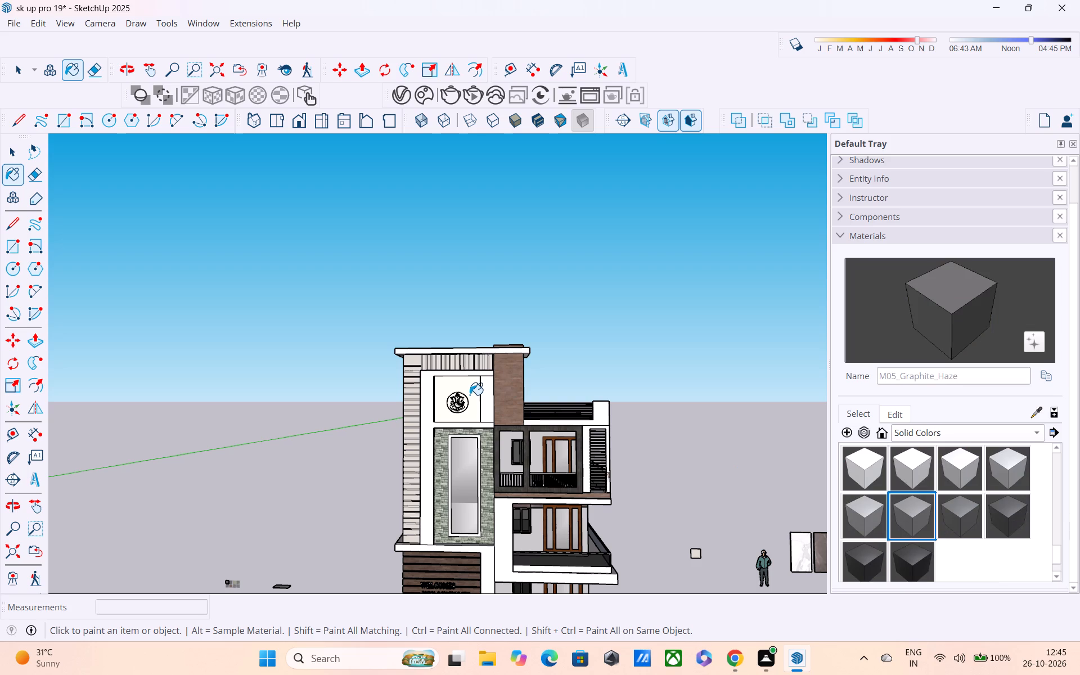
Repaint the emblem's backing panel with the lighter grey solid colour M04_Stone_Frost.
middle_drag(514, 433, 353, 451)
click(855, 514)
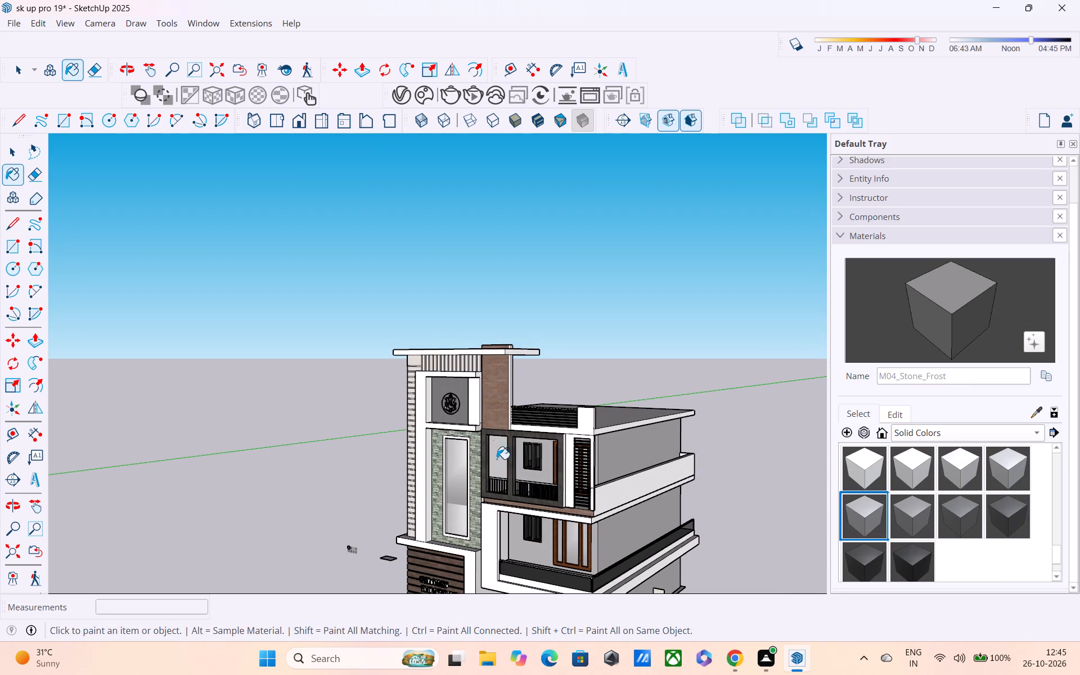
click(458, 388)
scroll(917, 473, up, 2)
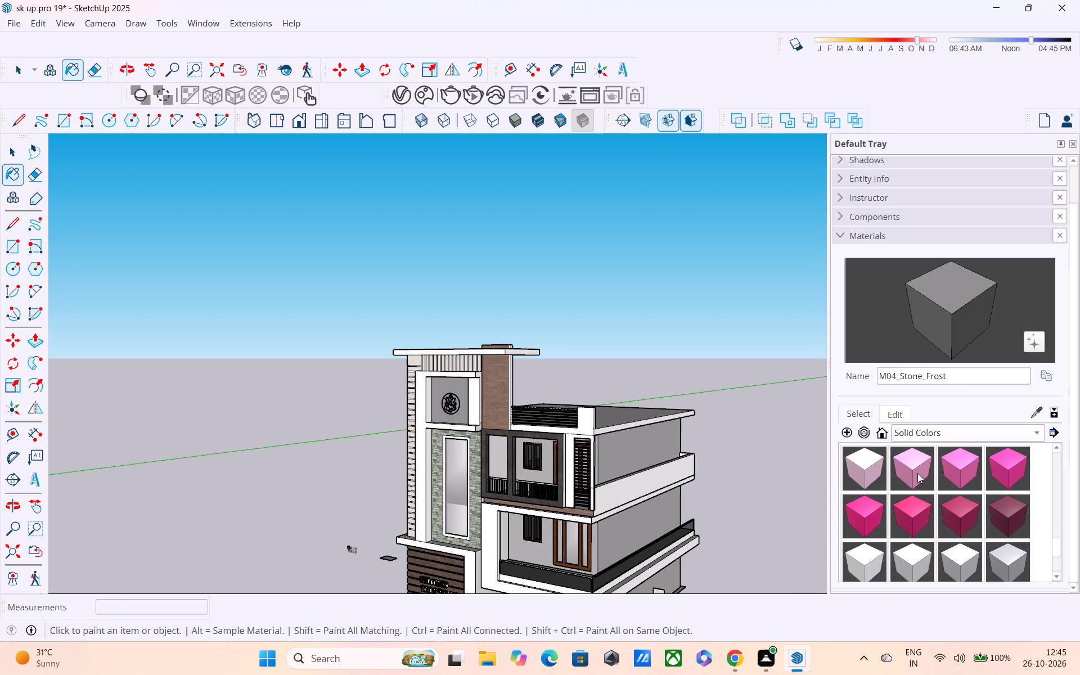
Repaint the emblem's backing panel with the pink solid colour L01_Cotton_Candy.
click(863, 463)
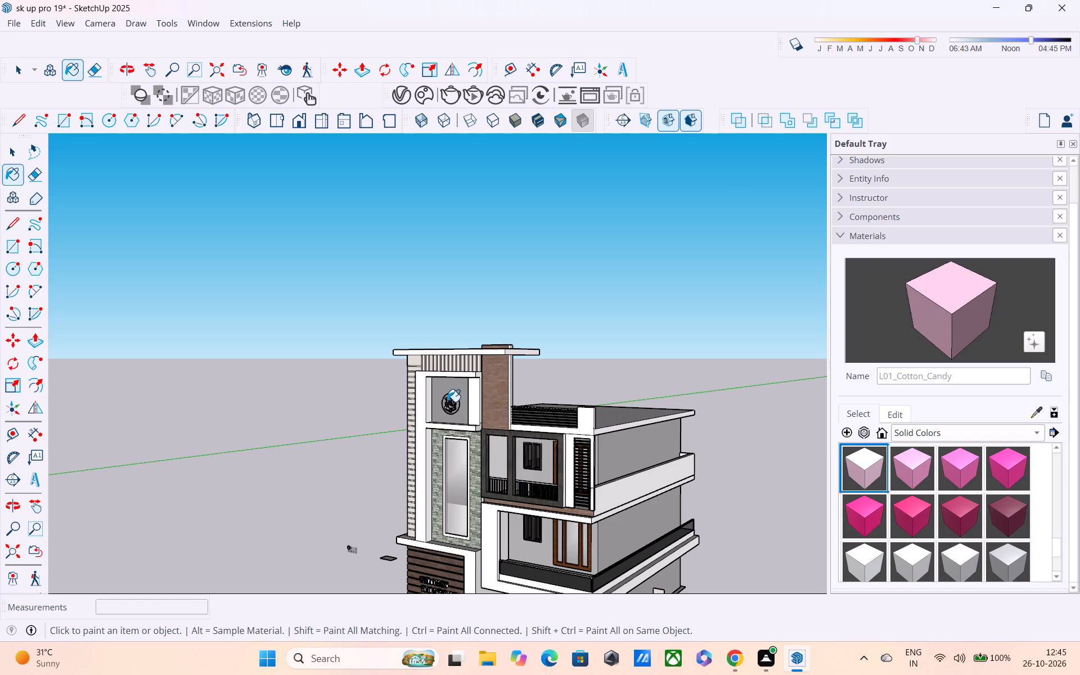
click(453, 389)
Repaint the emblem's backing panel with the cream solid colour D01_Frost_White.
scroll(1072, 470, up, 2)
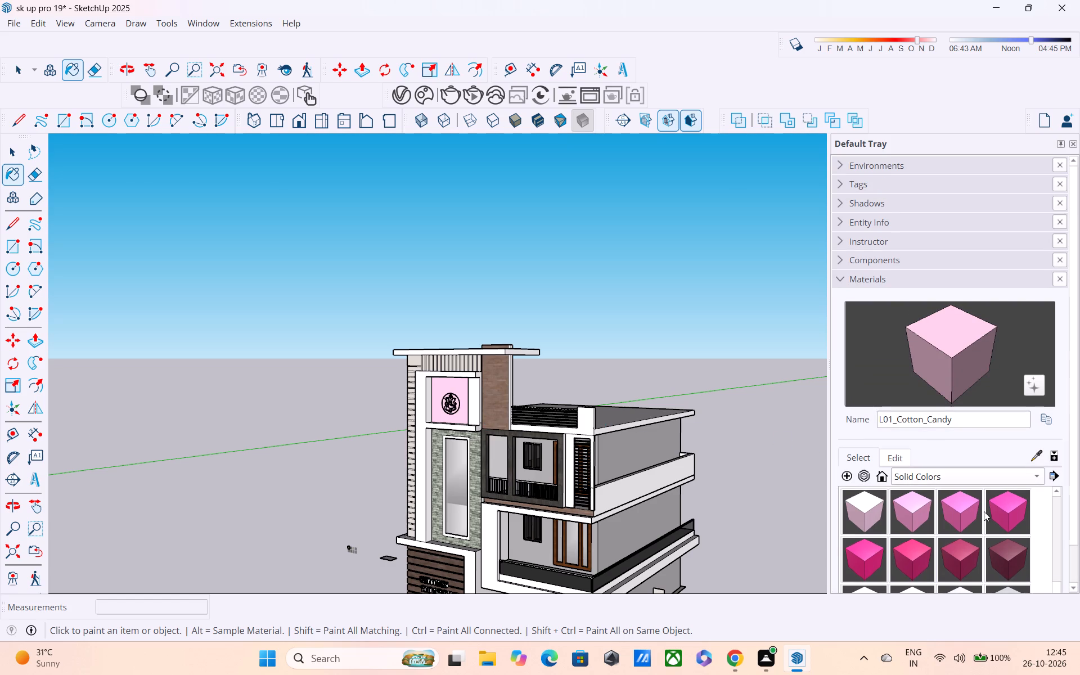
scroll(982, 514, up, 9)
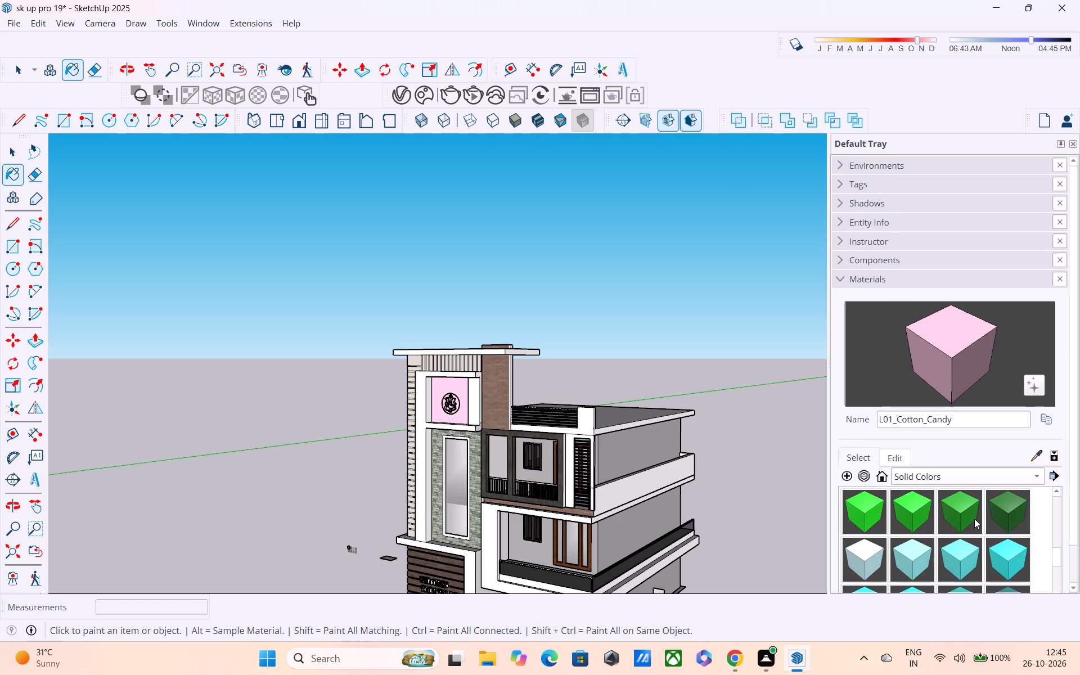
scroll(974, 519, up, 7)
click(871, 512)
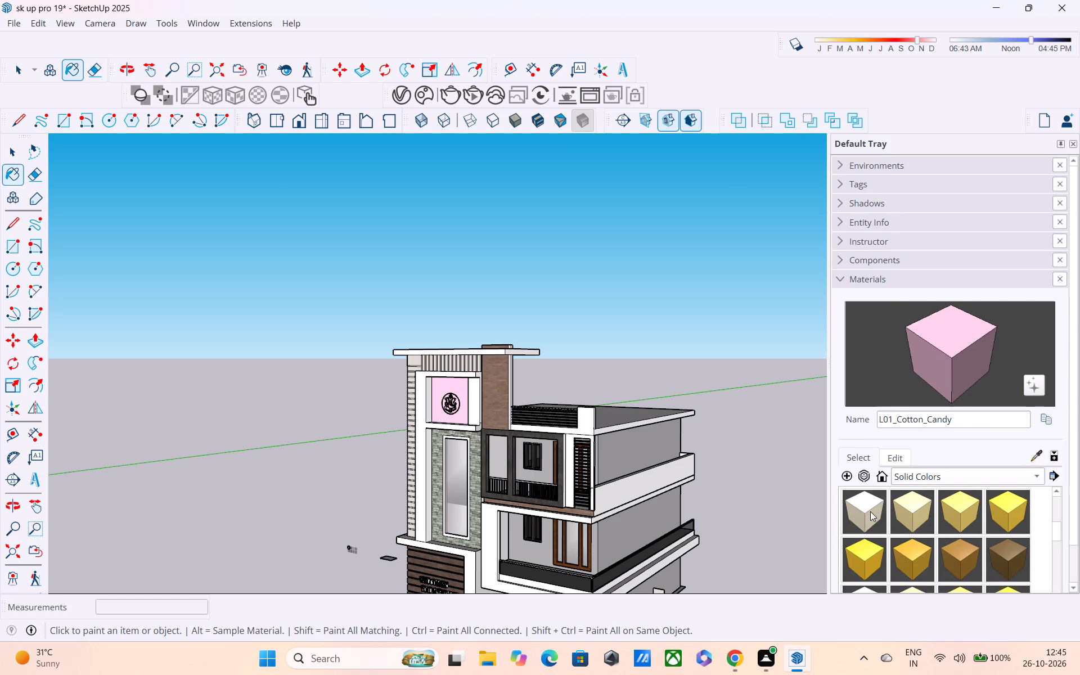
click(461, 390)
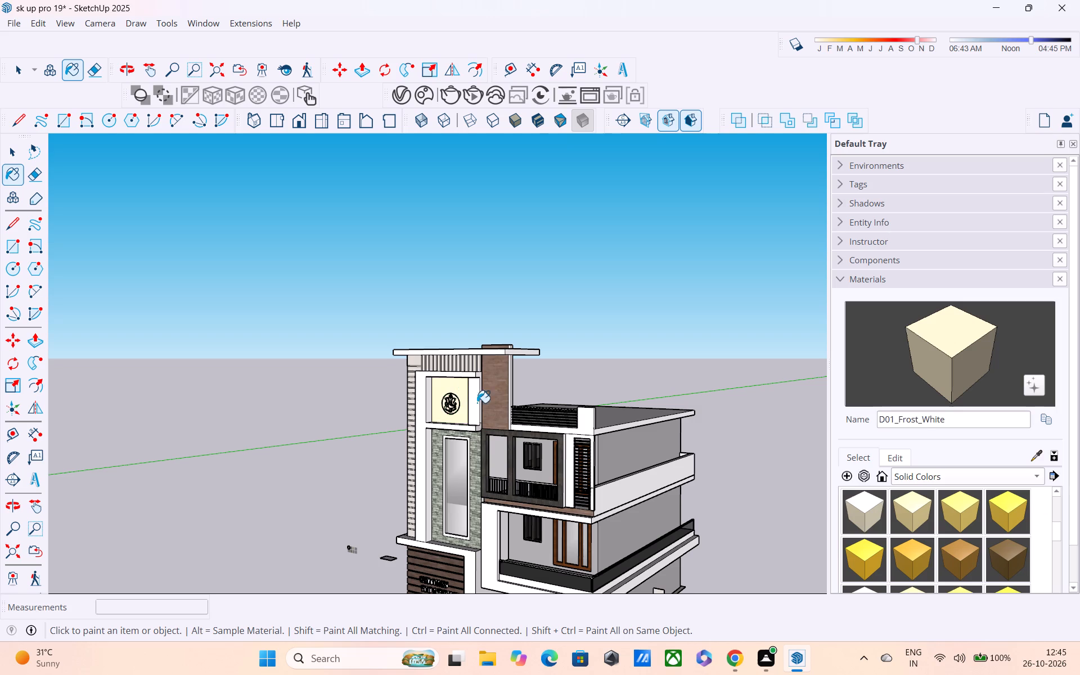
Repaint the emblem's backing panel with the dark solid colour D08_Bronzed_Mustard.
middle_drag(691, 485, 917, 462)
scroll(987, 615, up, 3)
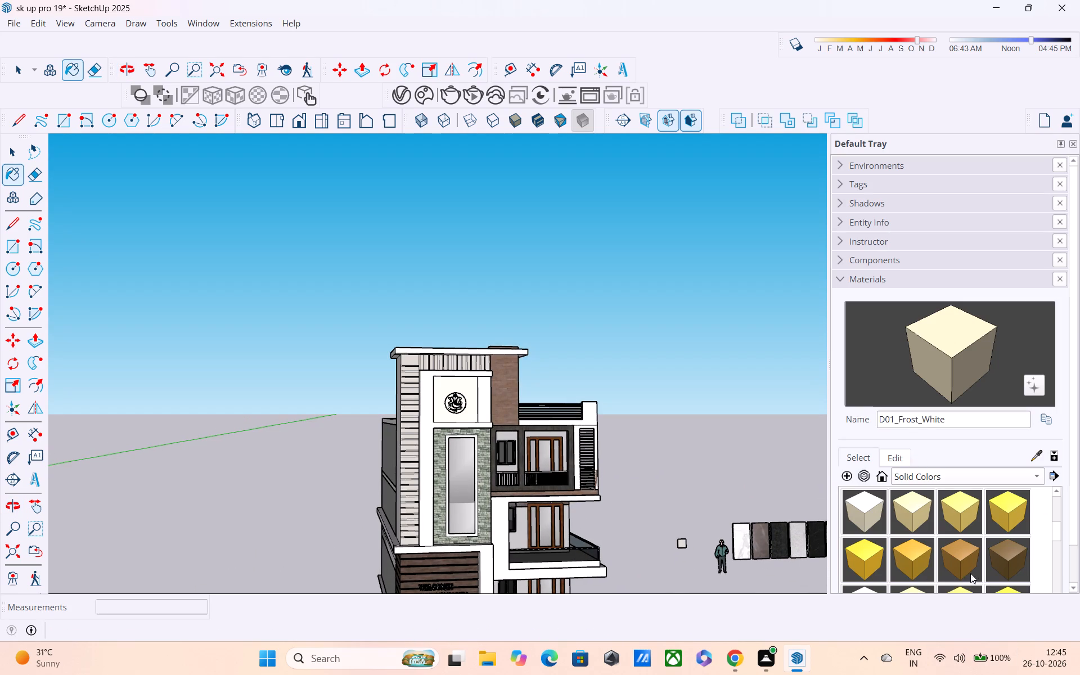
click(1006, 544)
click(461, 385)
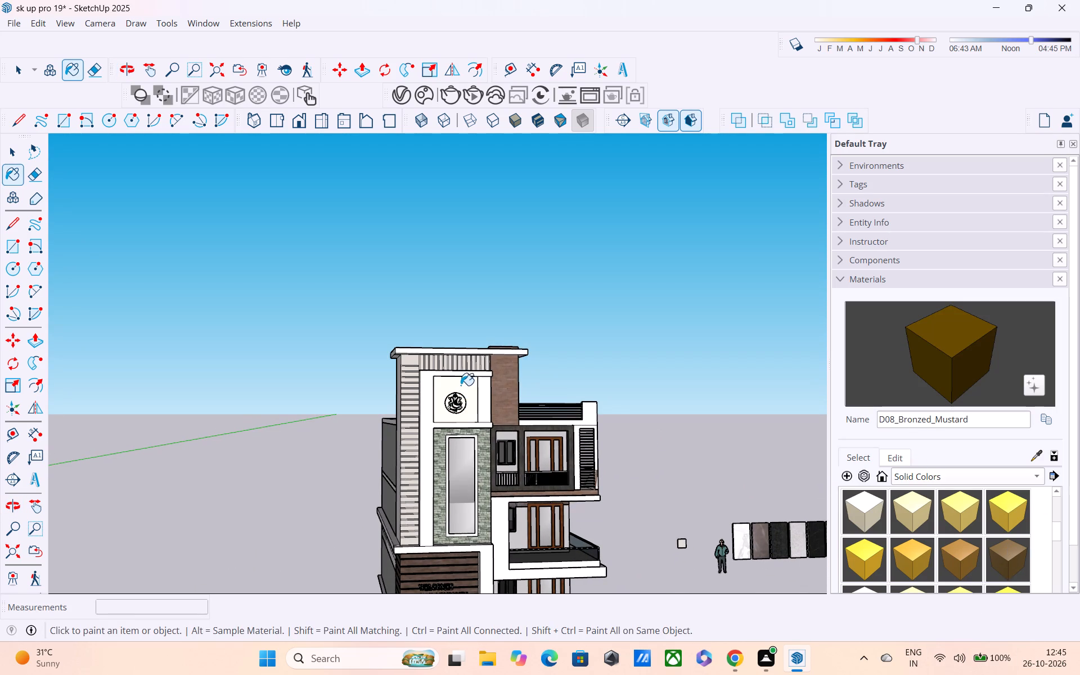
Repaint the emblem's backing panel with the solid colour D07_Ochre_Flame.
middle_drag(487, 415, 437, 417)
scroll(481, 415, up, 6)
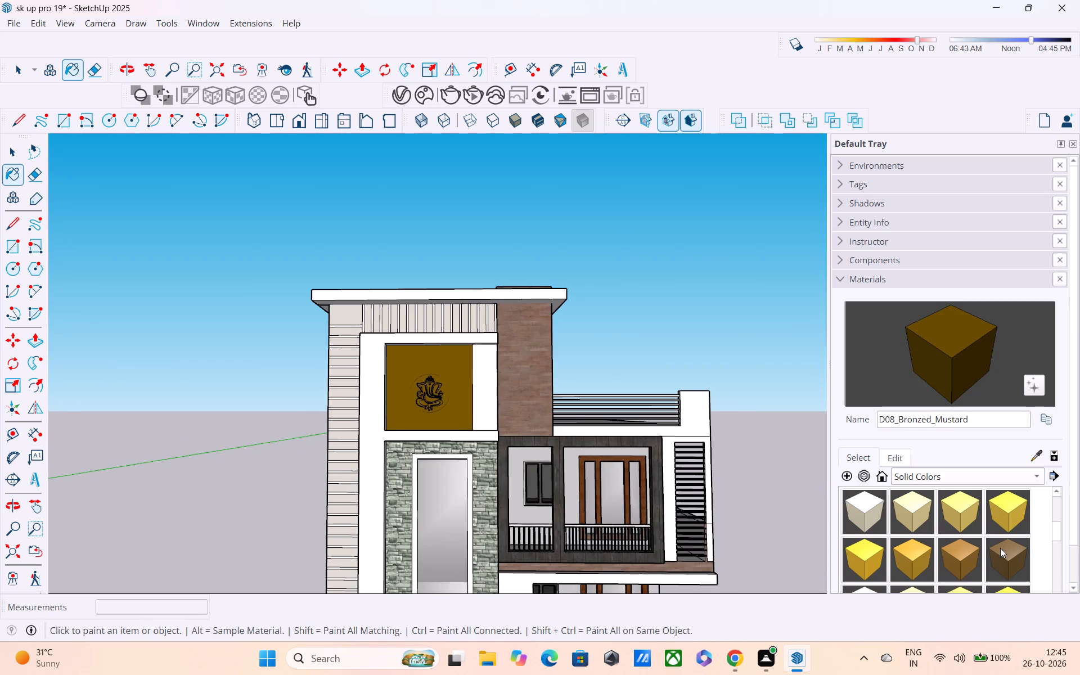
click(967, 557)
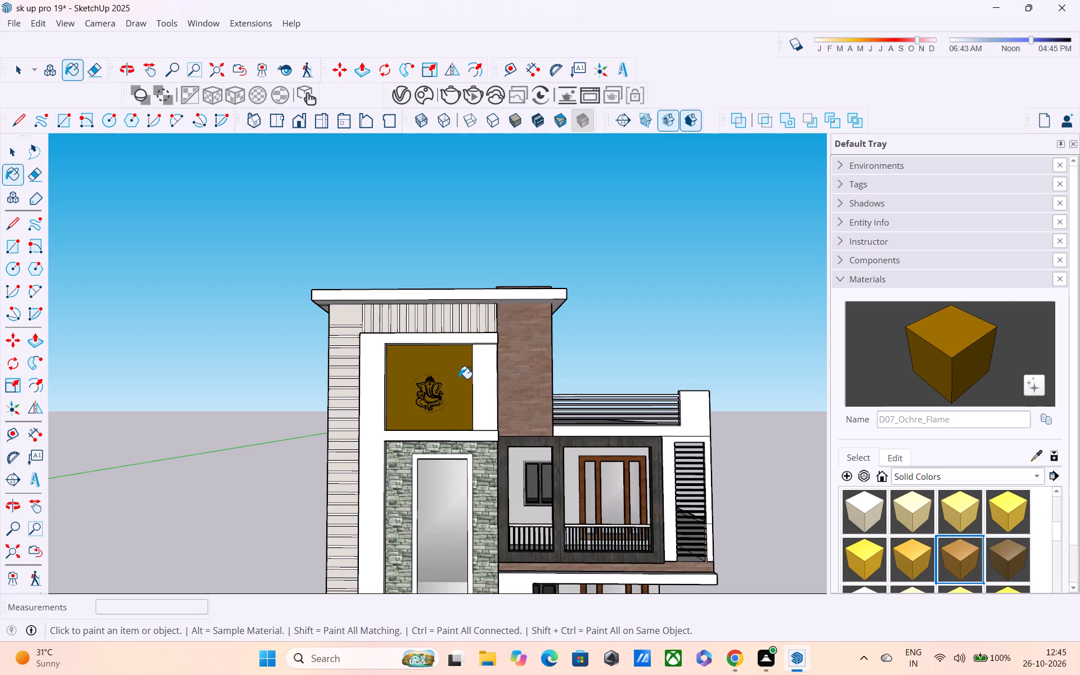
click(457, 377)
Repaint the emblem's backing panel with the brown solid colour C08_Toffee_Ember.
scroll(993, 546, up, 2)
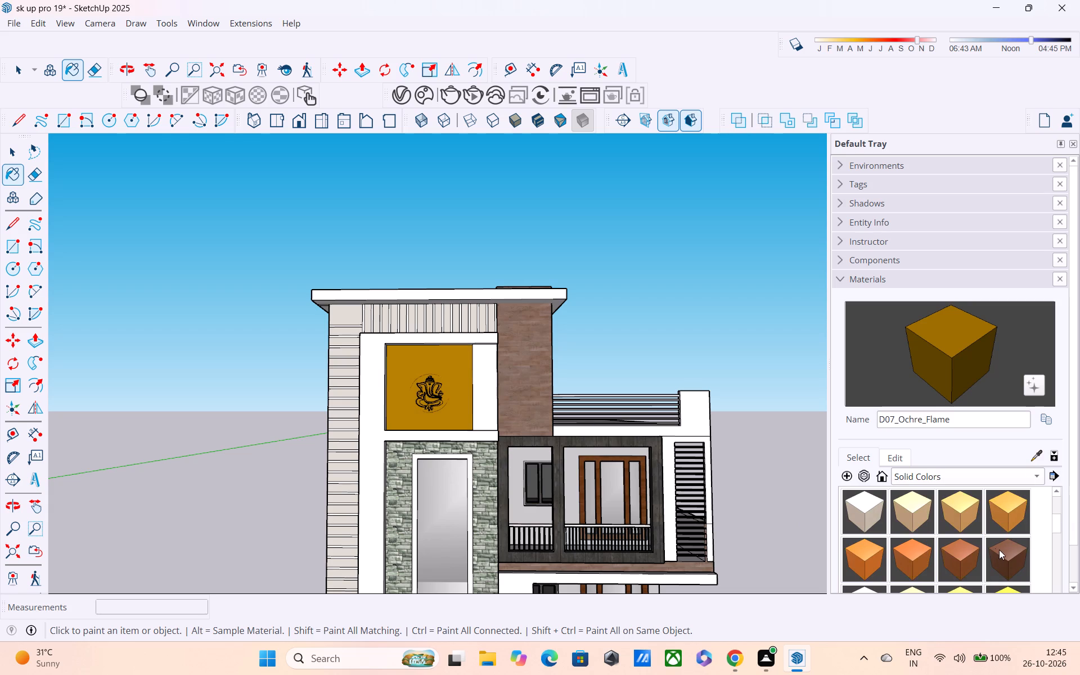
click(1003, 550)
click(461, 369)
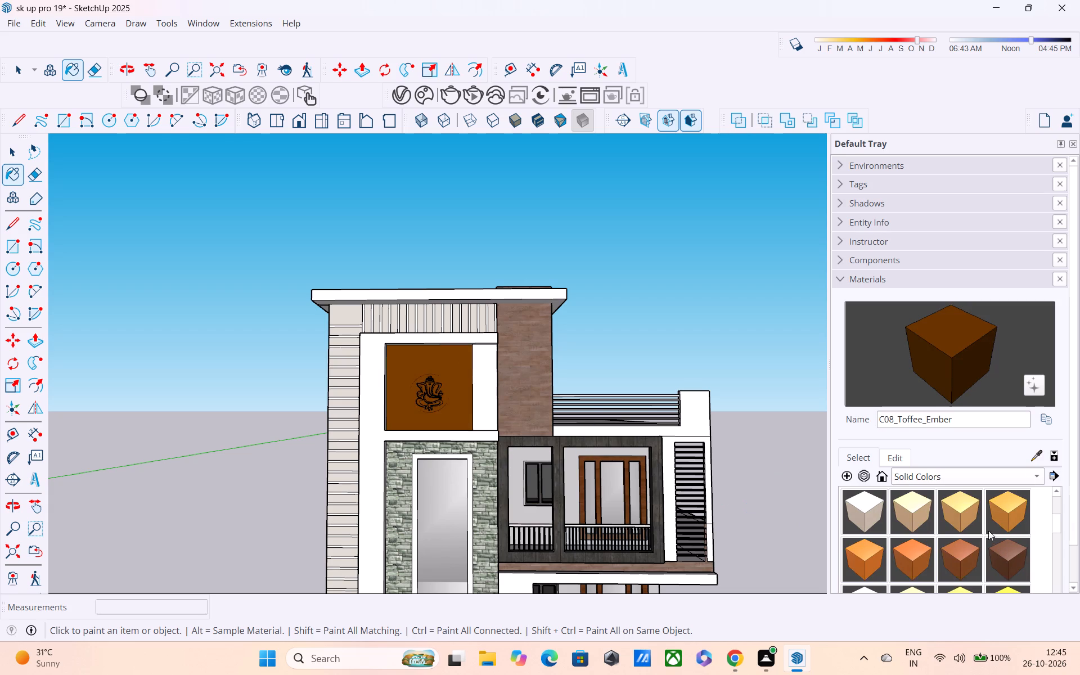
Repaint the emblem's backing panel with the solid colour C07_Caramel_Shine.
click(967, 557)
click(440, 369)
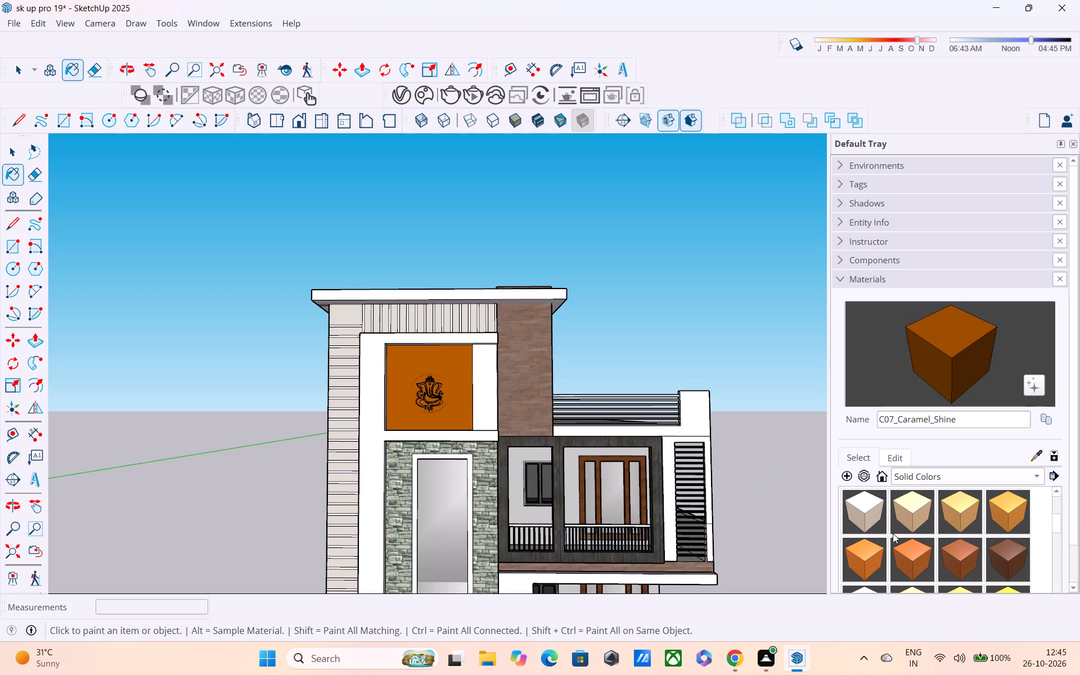
Repaint the emblem's backing panel with the reddish-brown wood material Wood_Veneer_15_1K.
scroll(925, 532, down, 1)
click(936, 480)
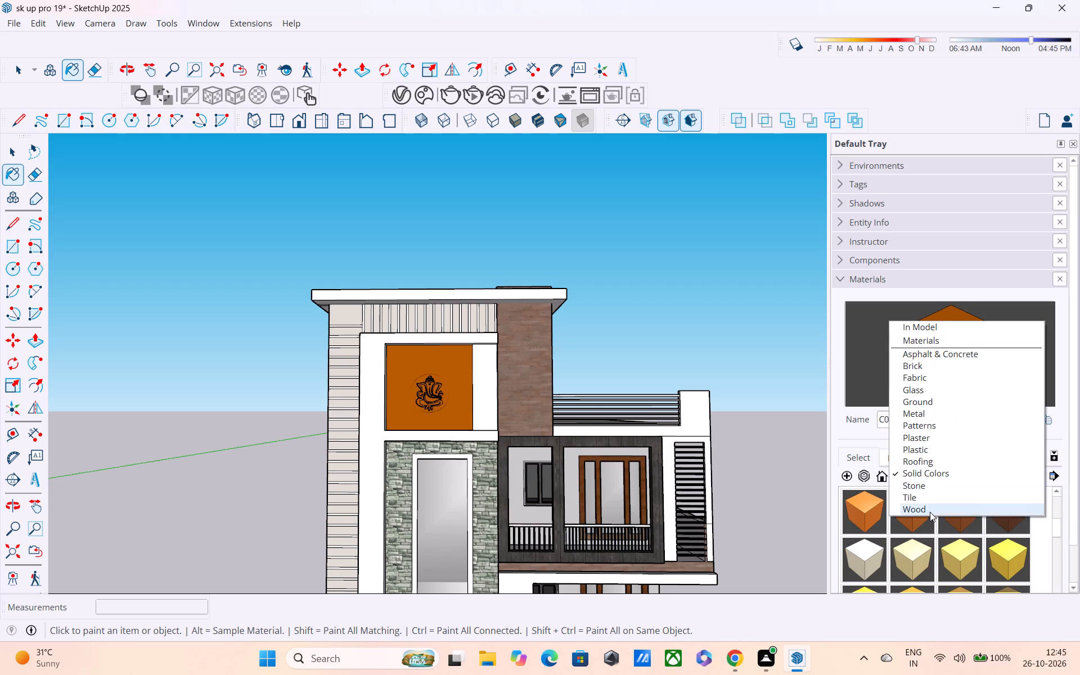
click(930, 512)
click(915, 555)
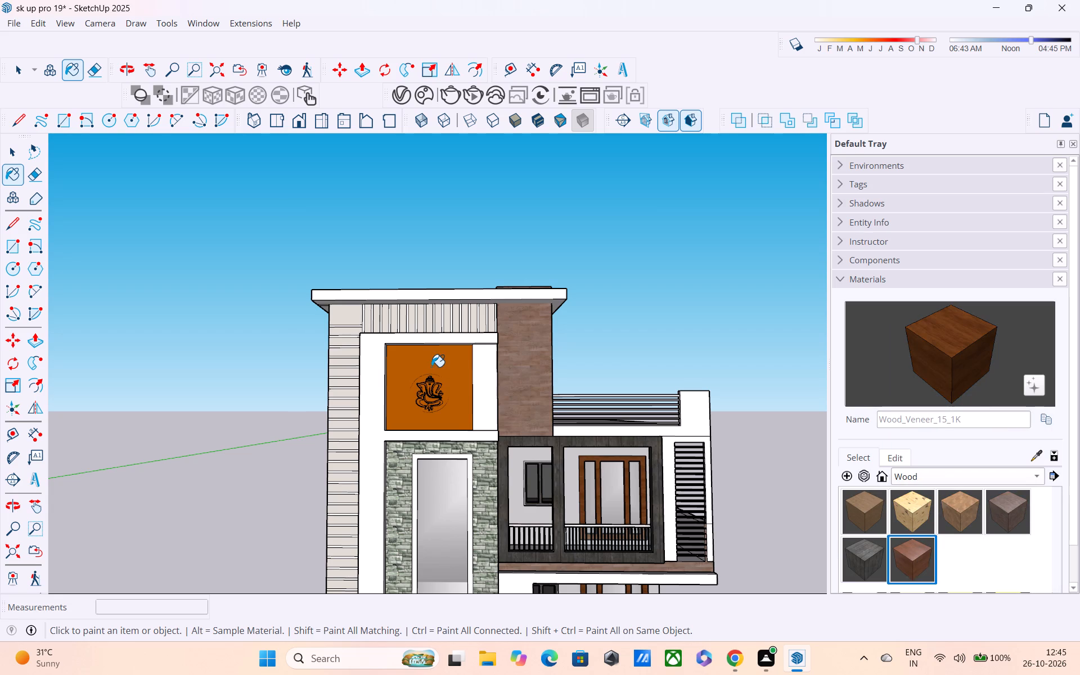
click(434, 365)
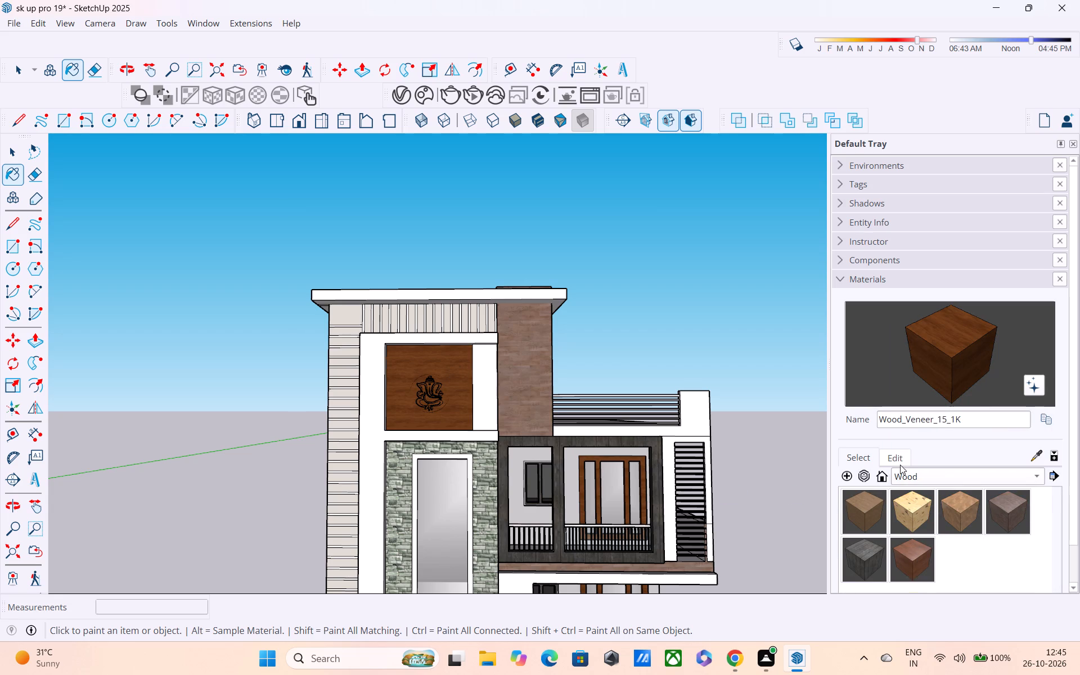
Lighten the Wood_Veneer_15_1K material to a medium warm brown by adjusting its colour brightness.
click(900, 465)
drag(908, 541, 913, 519)
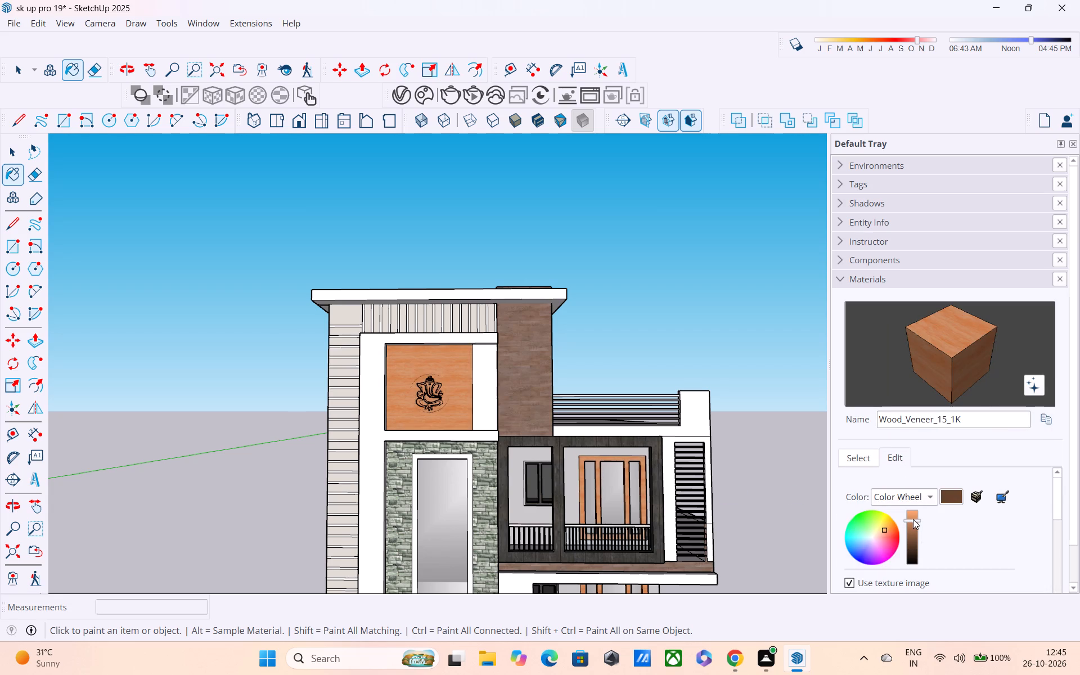
drag(913, 519, 911, 538)
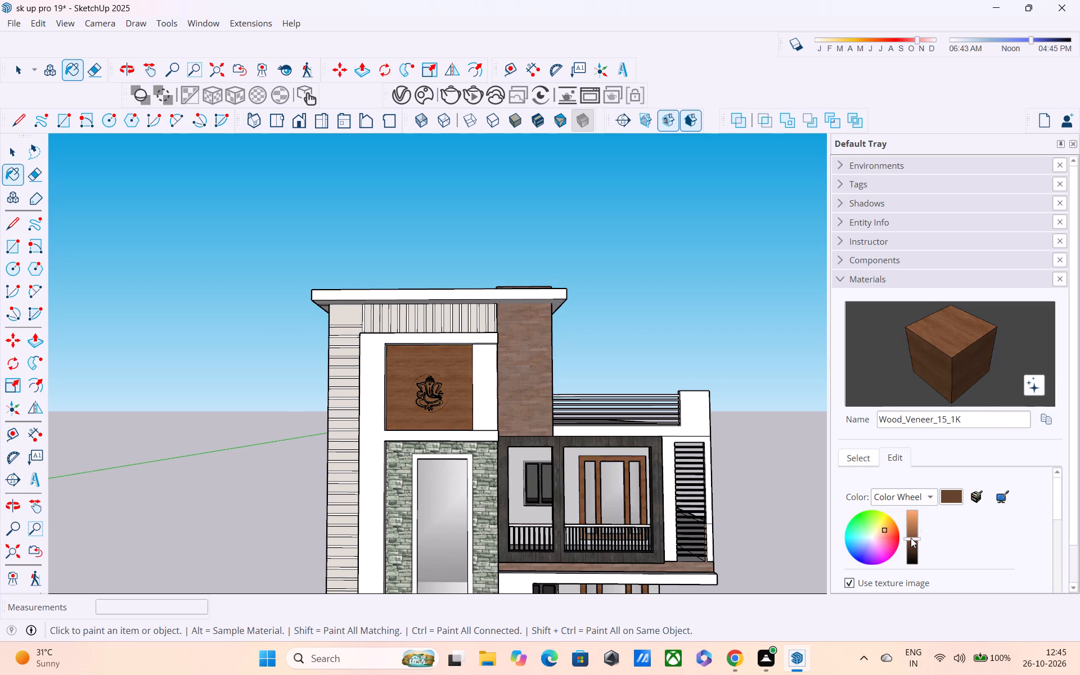
drag(911, 538, 912, 527)
scroll(628, 411, down, 3)
middle_drag(606, 443, 569, 483)
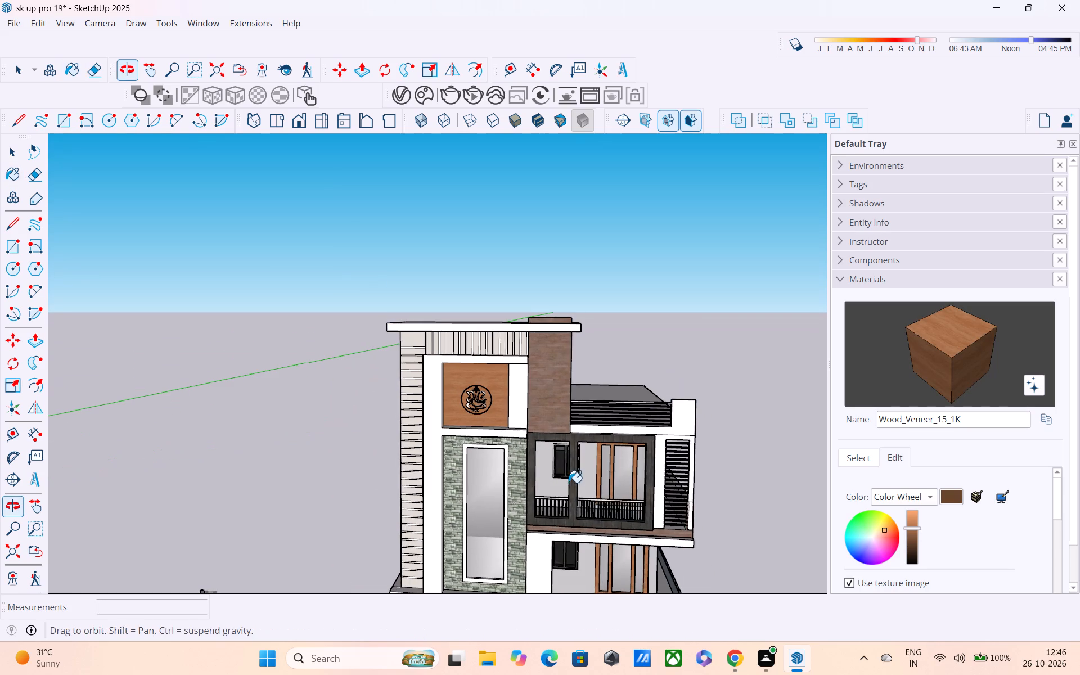
key(Escape)
key(space)
click(252, 383)
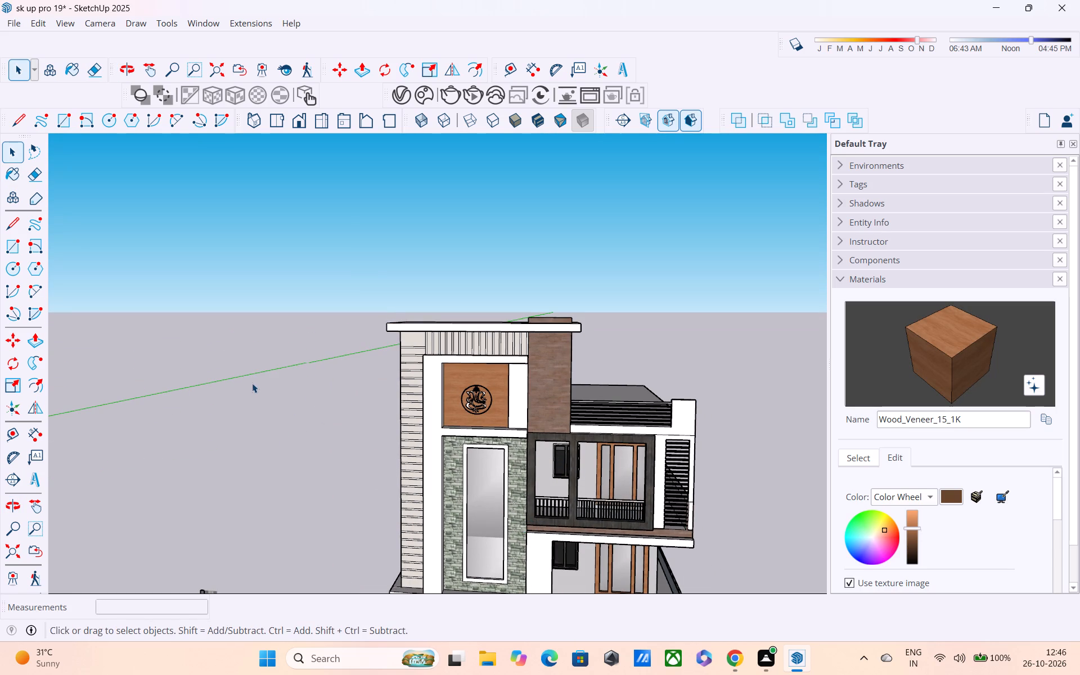
Enlarge the Ganesh emblem upward, widen it on both sides by factors of about 1.19 and 1.20, and stretch its height by about 1.03.
scroll(487, 395, down, 1)
scroll(487, 395, up, 3)
click(475, 390)
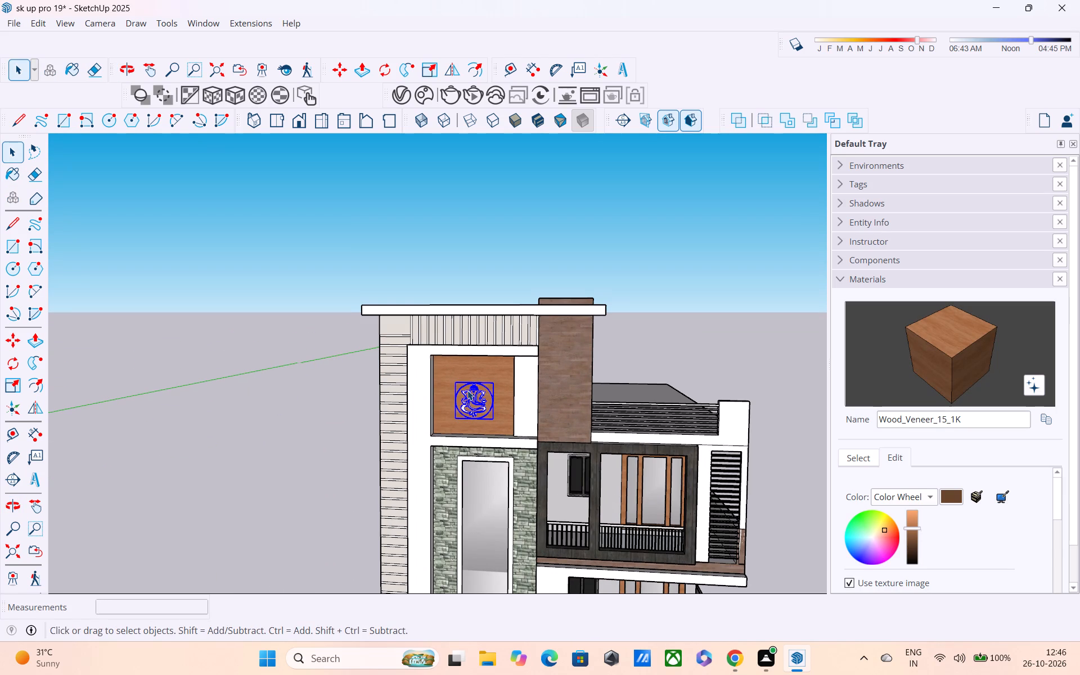
key(s)
drag(475, 383, 472, 372)
drag(454, 393, 438, 393)
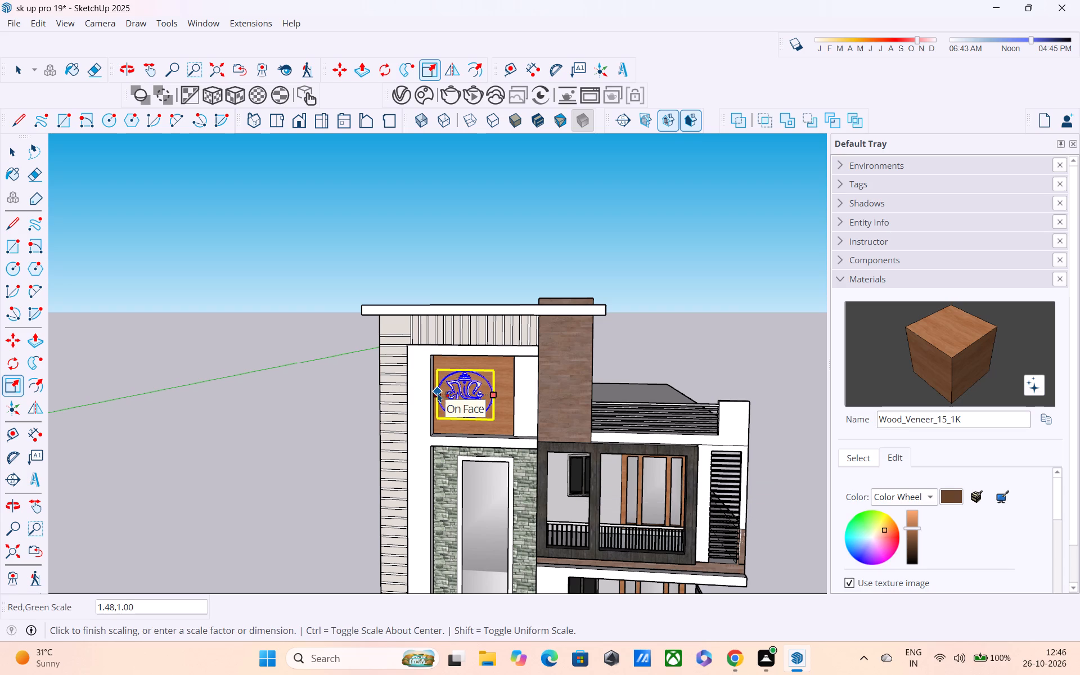
drag(438, 393, 448, 399)
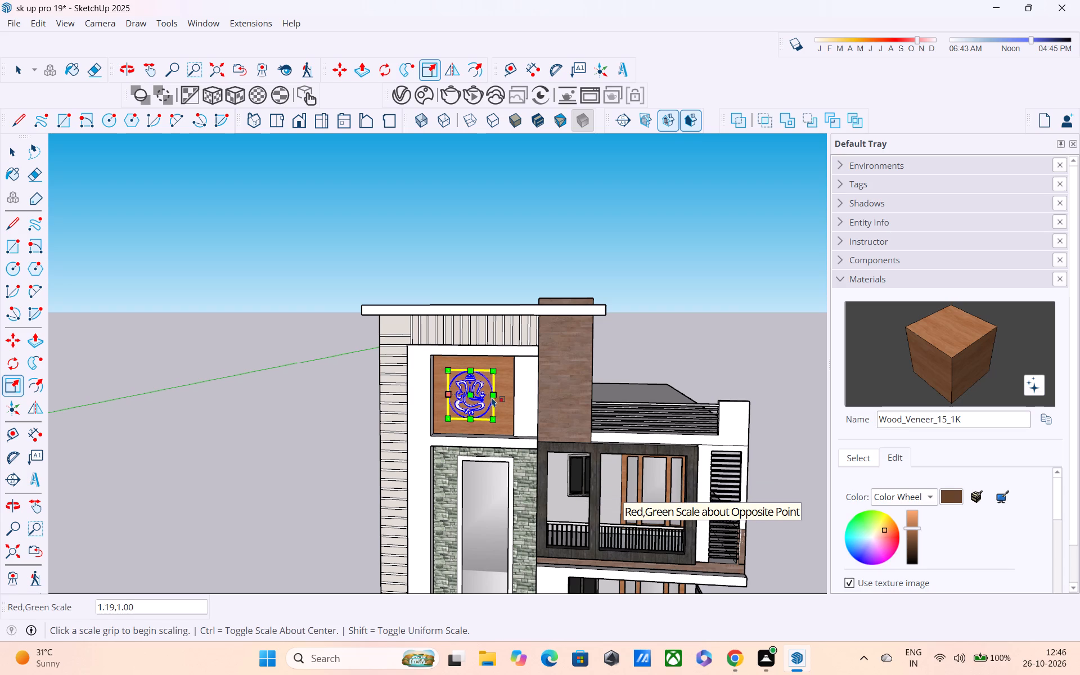
drag(492, 395, 503, 395)
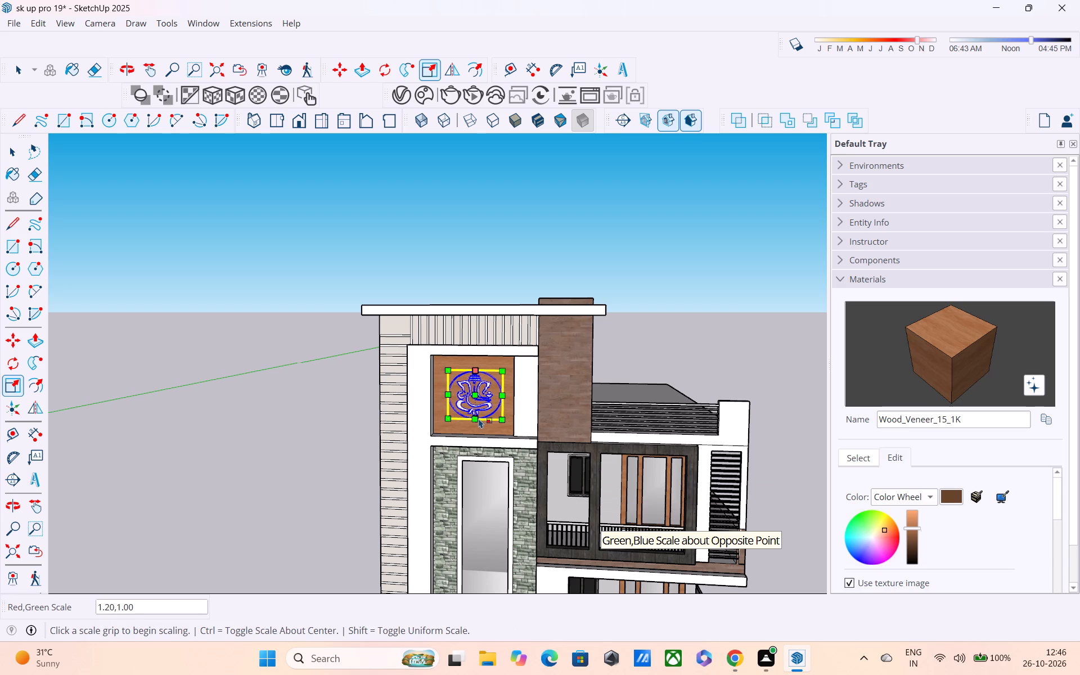
click(479, 418)
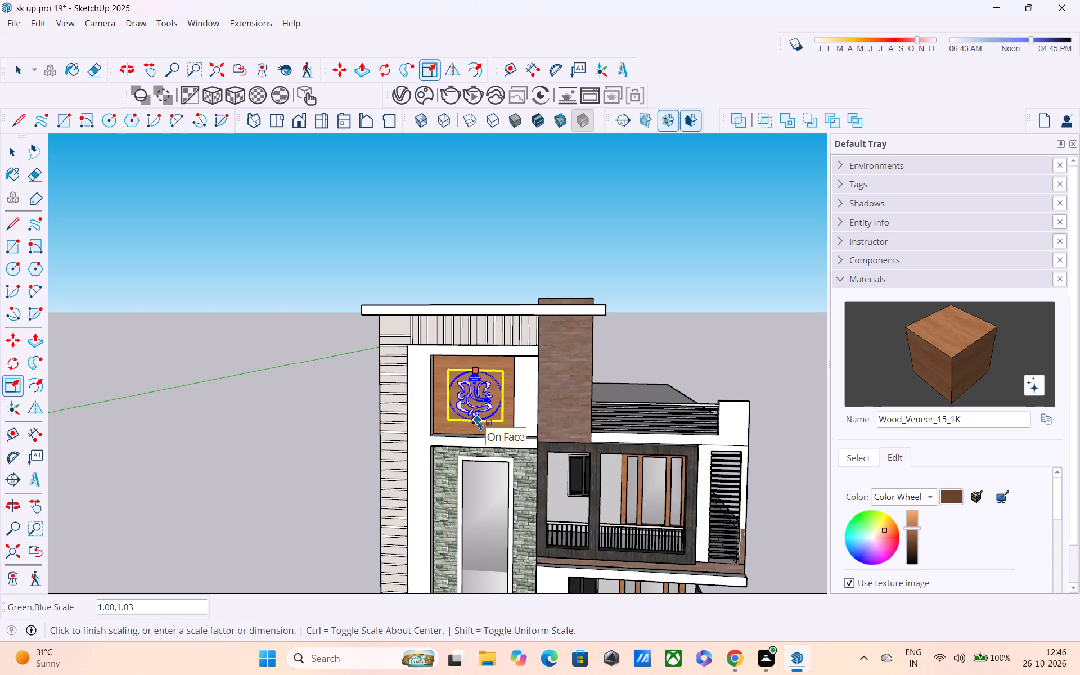
click(478, 421)
key(space)
click(319, 415)
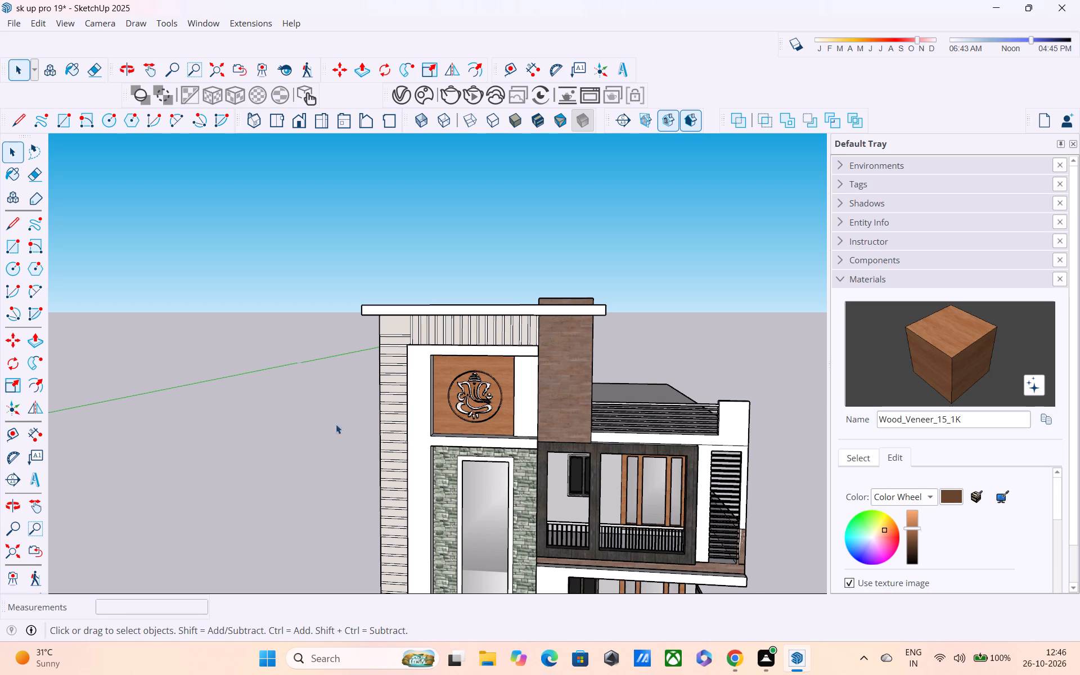
Examine the enlarged emblem and wood panel as part of the whole front facade from several viewpoints.
middle_drag(538, 415, 539, 372)
scroll(539, 370, up, 1)
scroll(539, 370, down, 5)
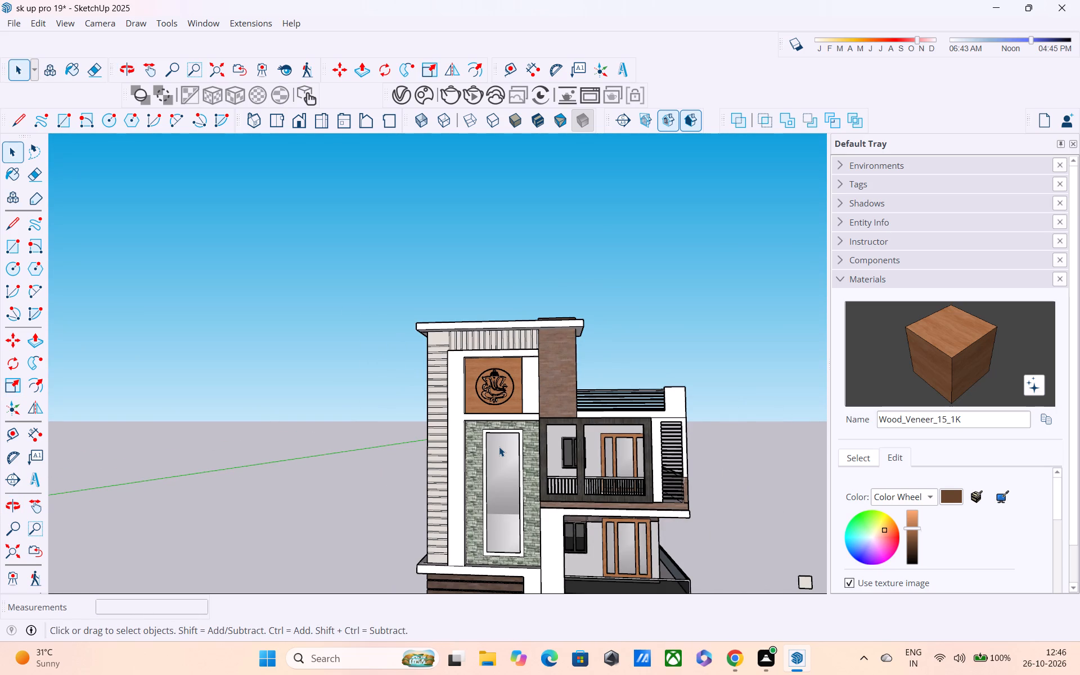
scroll(499, 447, down, 3)
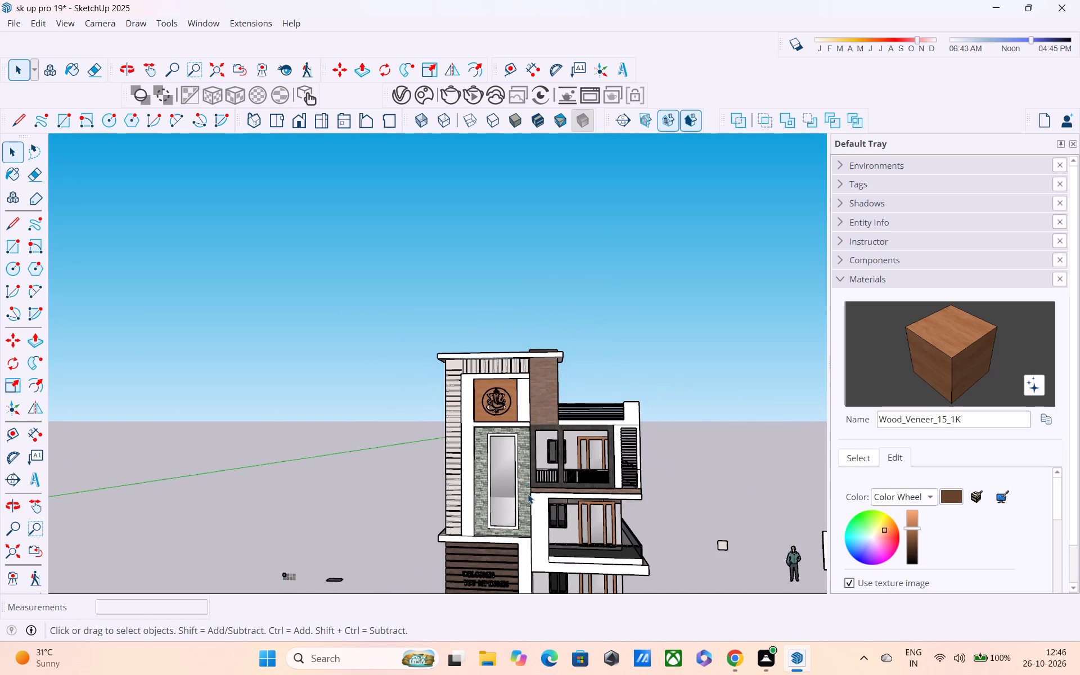
middle_drag(528, 494, 511, 448)
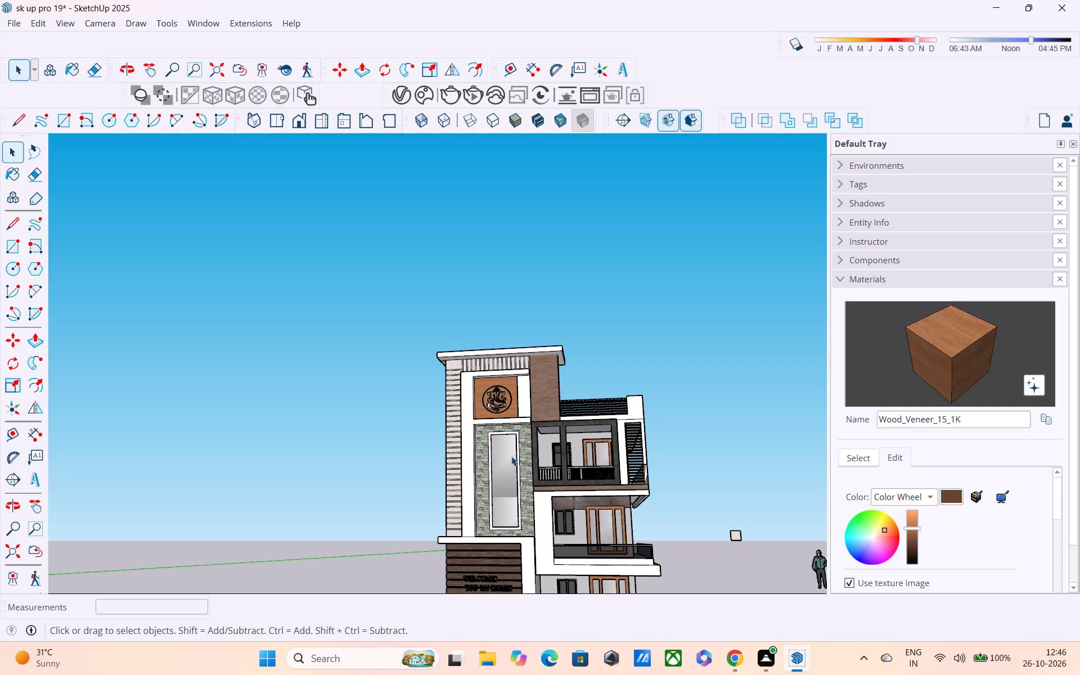
scroll(510, 455, down, 1)
shift+middle_drag(519, 522, 519, 428)
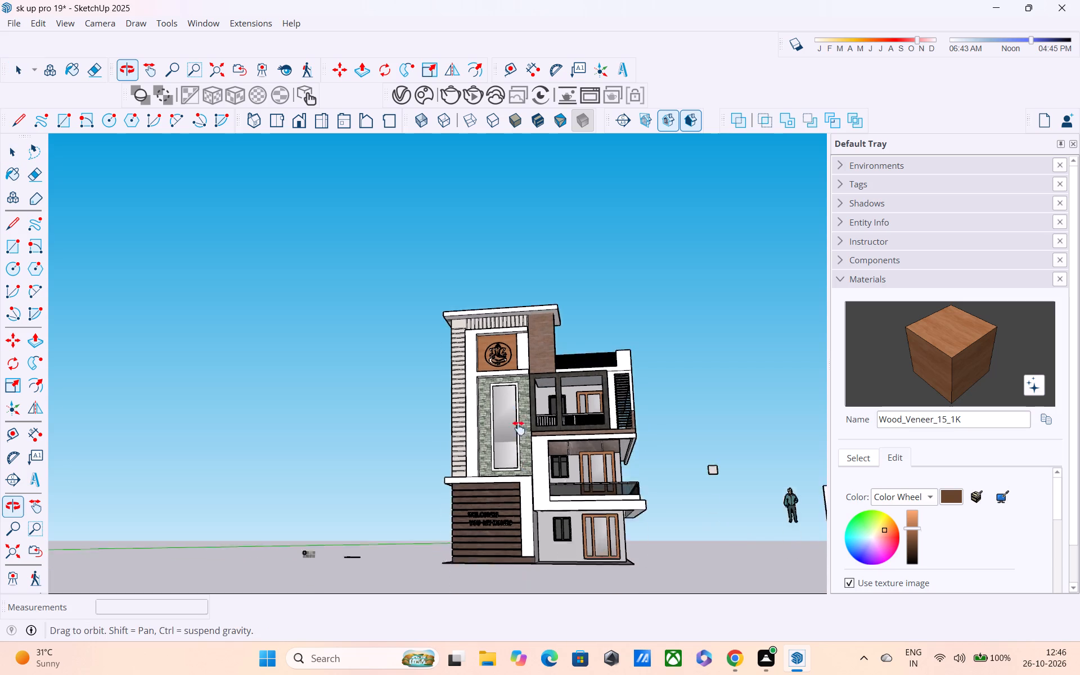
shift+middle_drag(519, 428, 506, 368)
Place a guide on the ground through the tower wall's bottom corner, parallel to the ground-floor entrance wall and 7' 9" from its base edge.
middle_drag(573, 448, 259, 612)
scroll(380, 538, up, 3)
scroll(467, 487, up, 1)
middle_drag(466, 483, 449, 439)
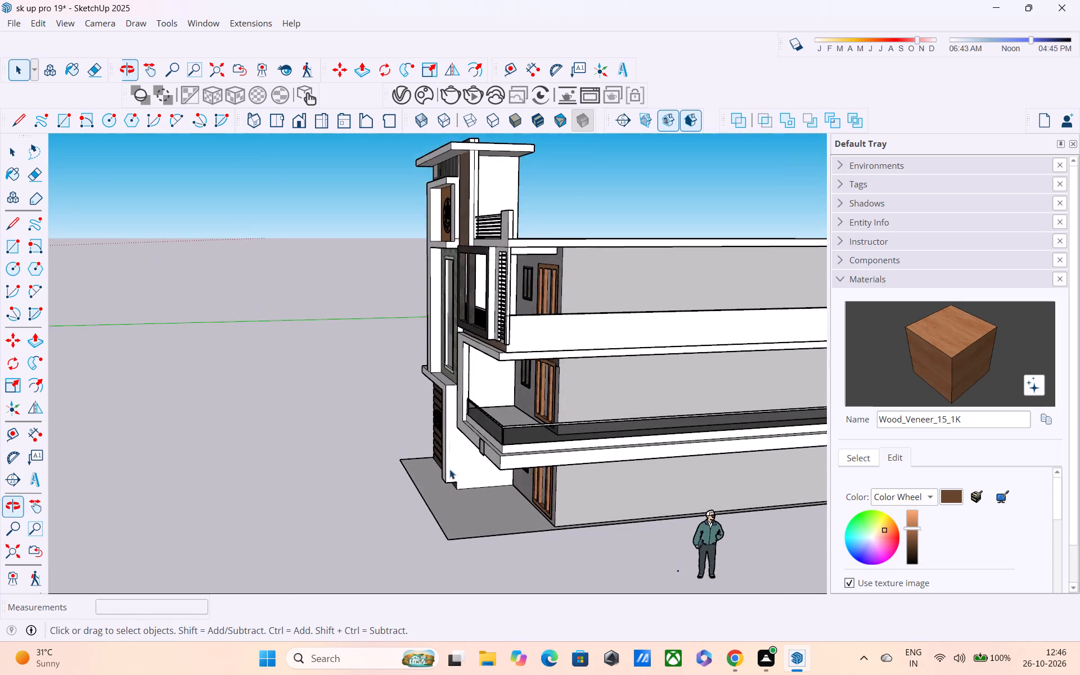
scroll(449, 497, up, 7)
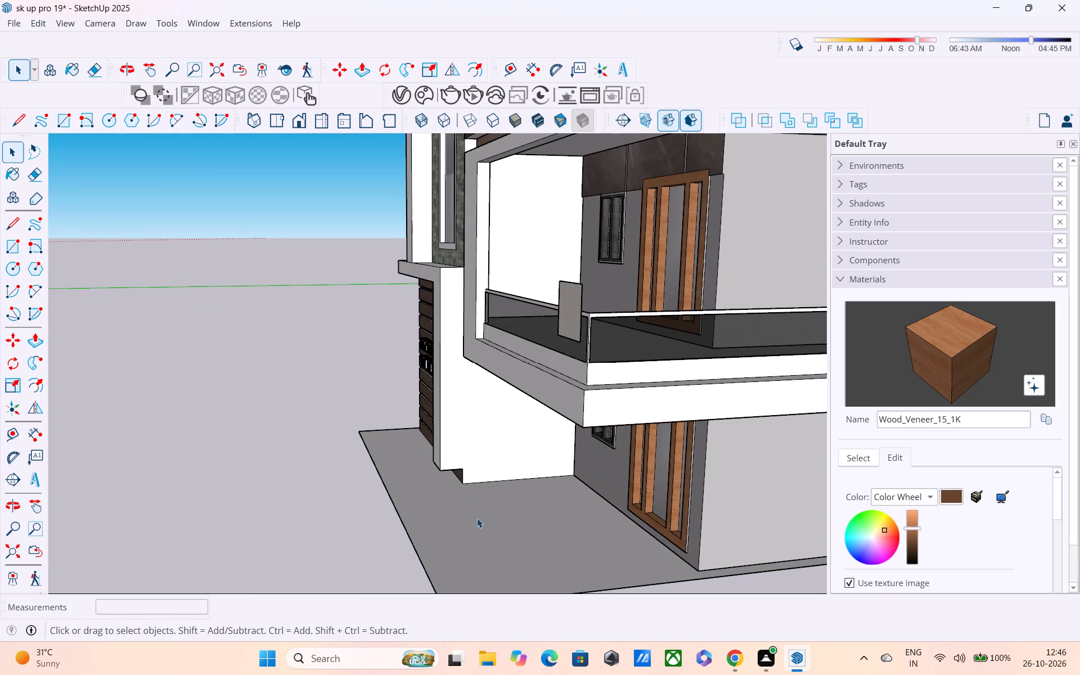
middle_drag(483, 521, 470, 471)
key(t)
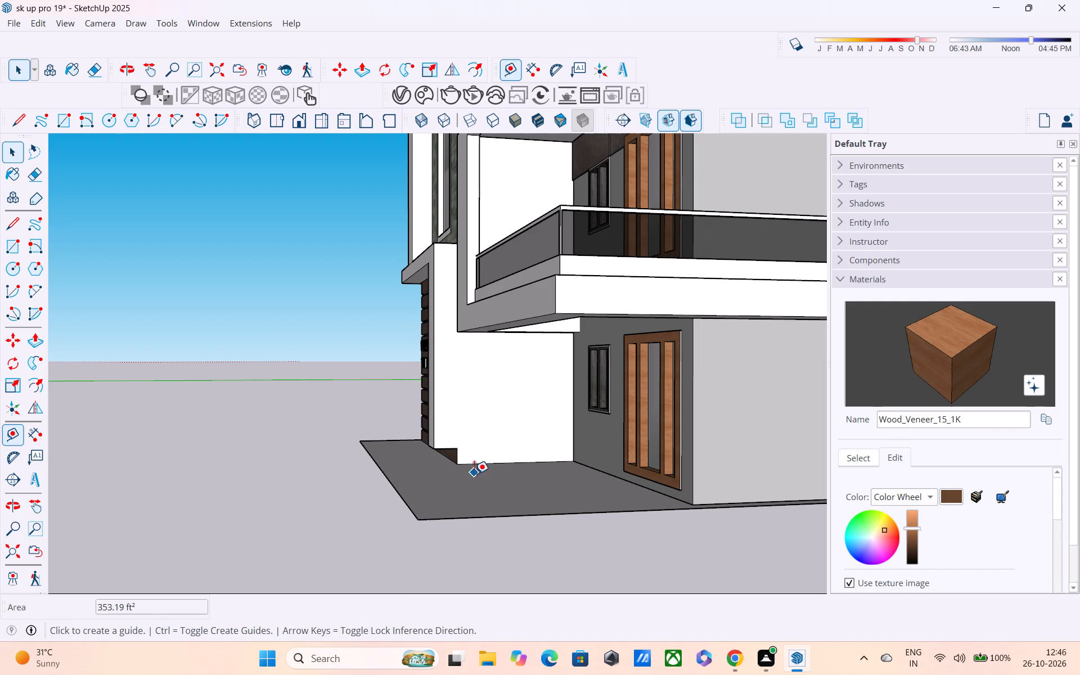
middle_drag(598, 492, 598, 554)
click(610, 525)
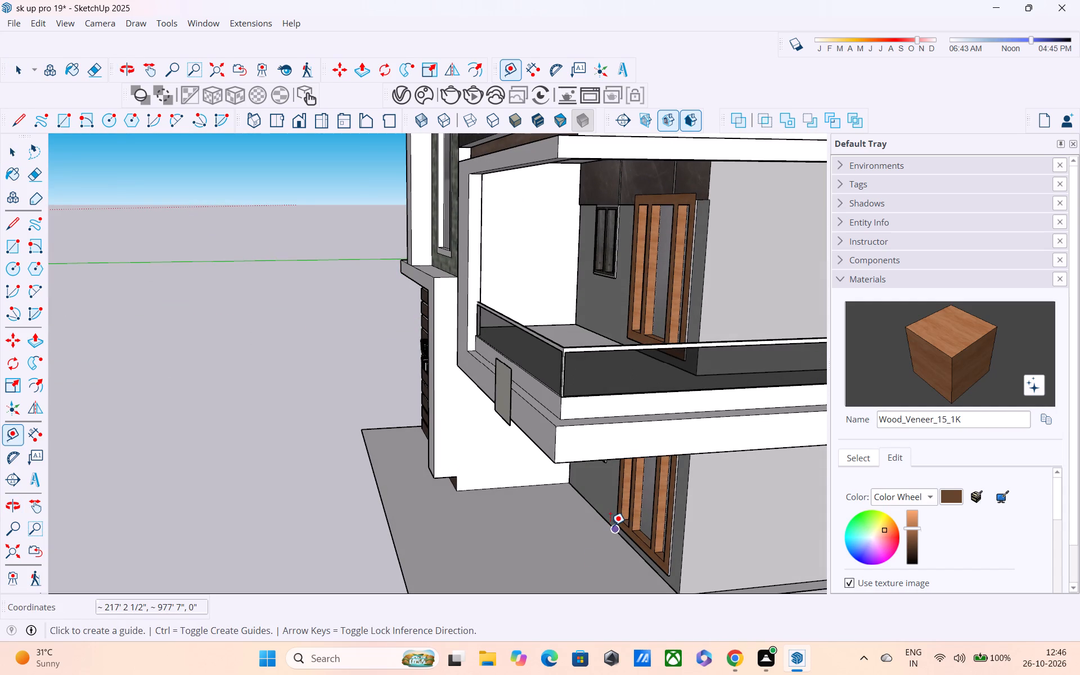
click(462, 488)
Place a second parallel guide 9" outward from the guide through the tower wall's bottom corner.
click(471, 519)
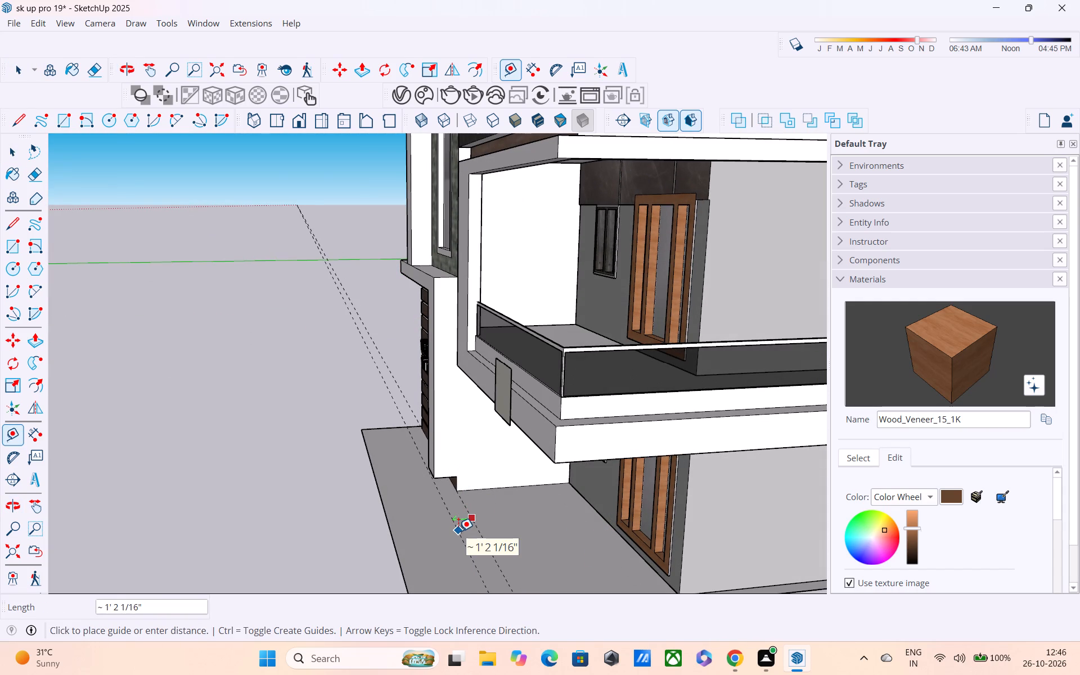
text(9")
key(Return)
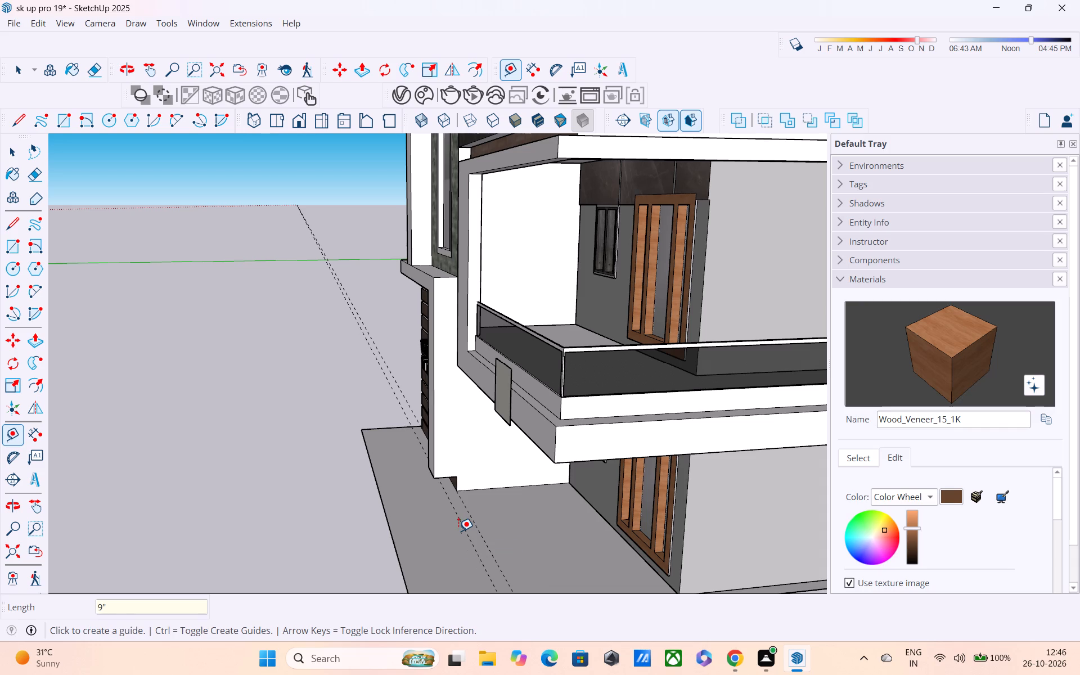
Draw a closed 1' by 9" rectangle on the ground between the two guides, starting from the tower wall's bottom corner.
middle_drag(481, 538, 642, 548)
scroll(587, 451, up, 3)
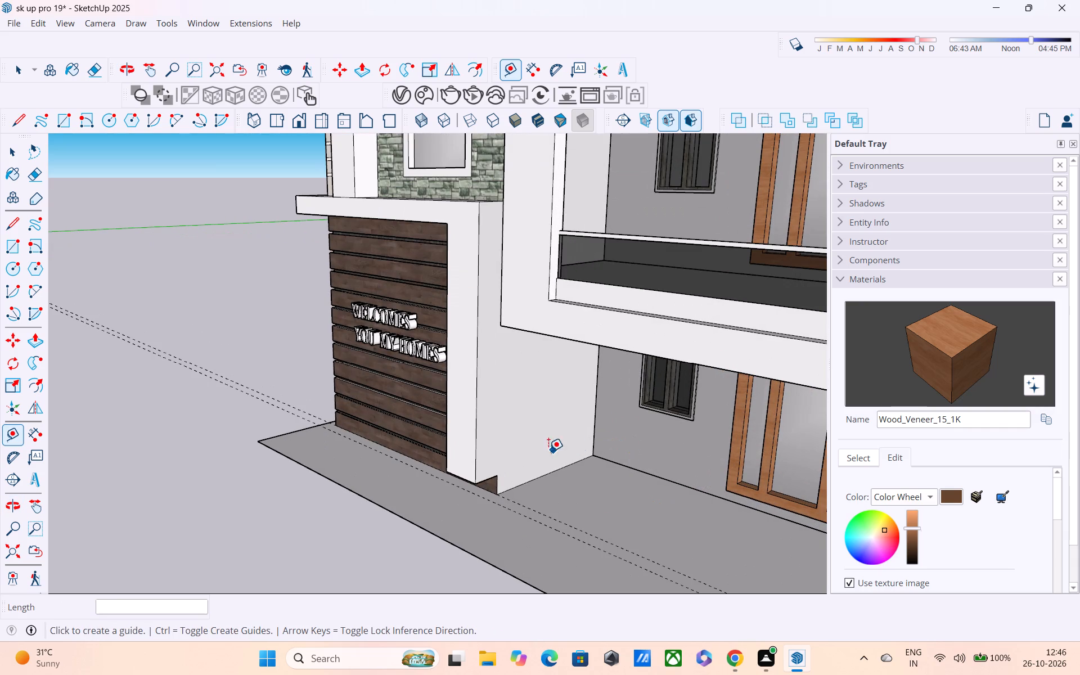
middle_drag(539, 456, 629, 544)
scroll(561, 501, up, 2)
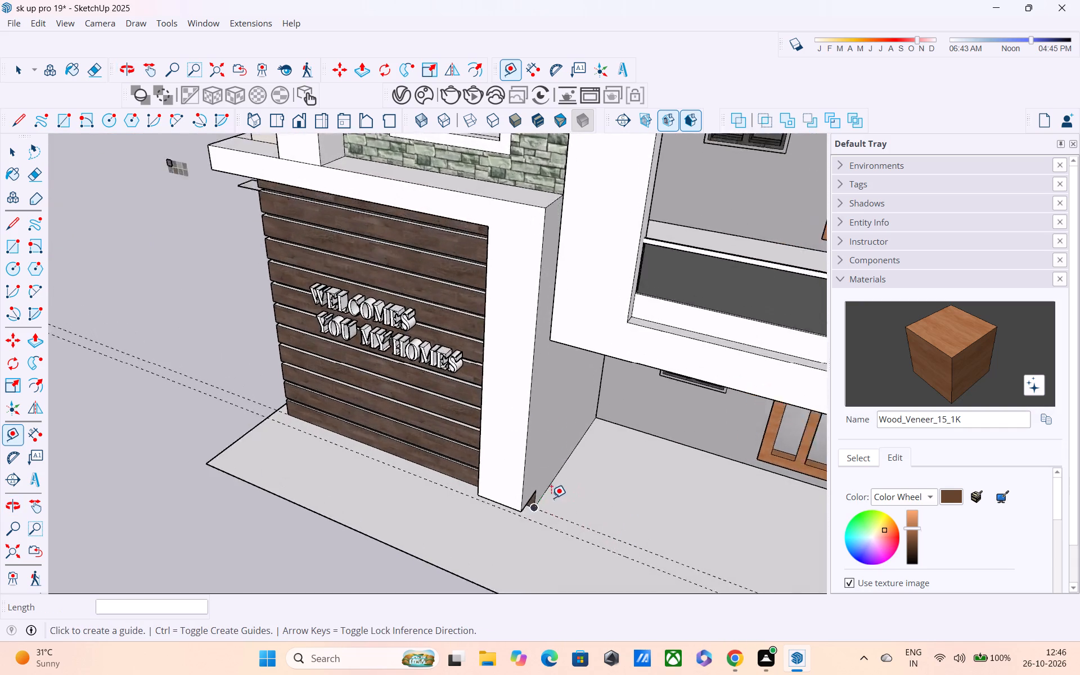
scroll(551, 498, up, 3)
middle_drag(538, 507, 530, 529)
scroll(531, 525, up, 6)
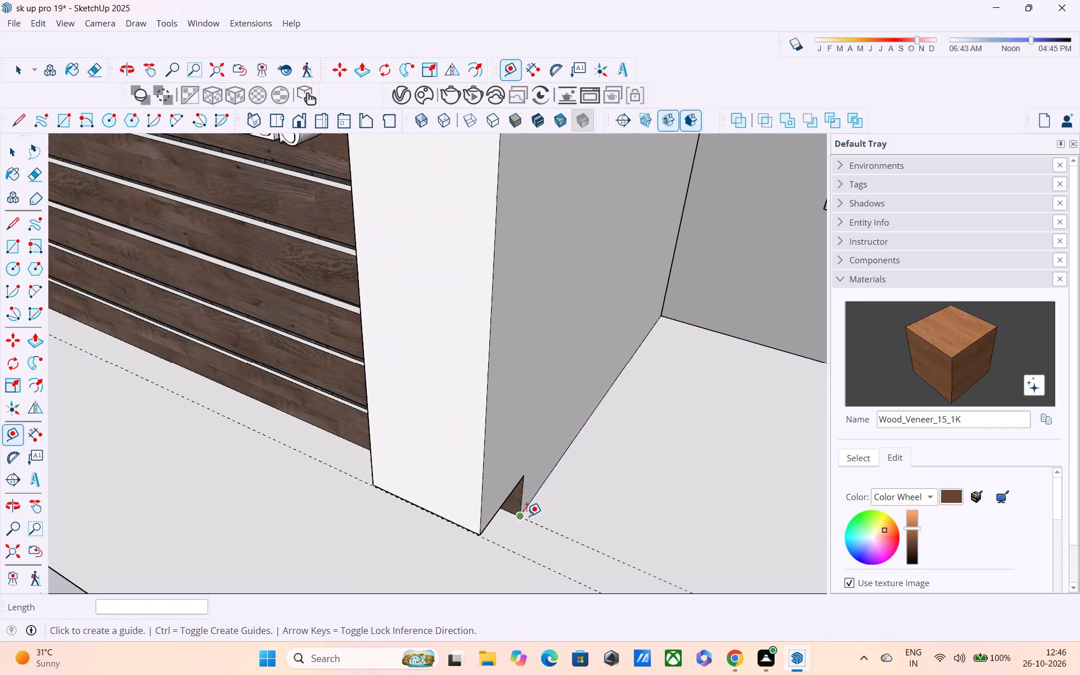
key(l)
click(520, 516)
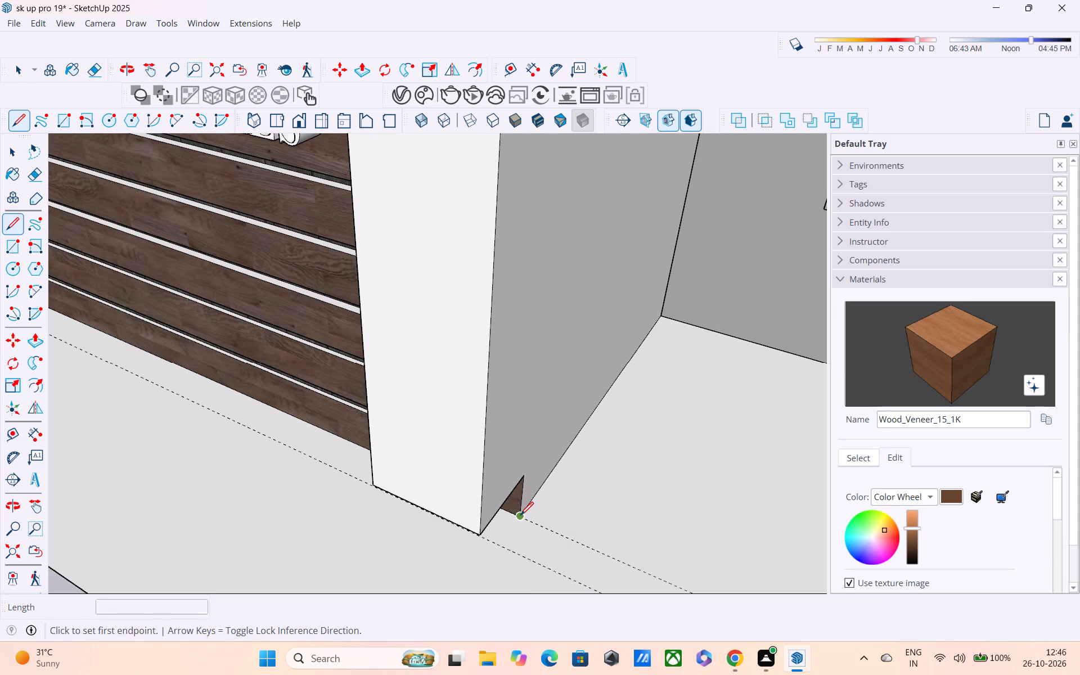
click(498, 550)
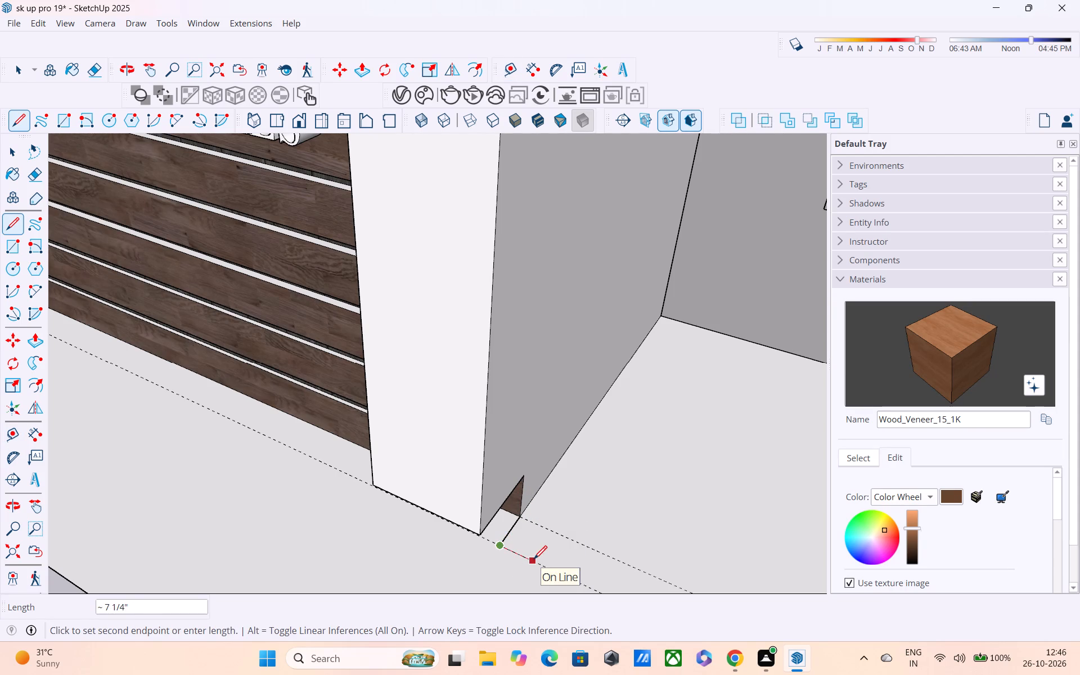
shift+middle_drag(535, 559, 492, 484)
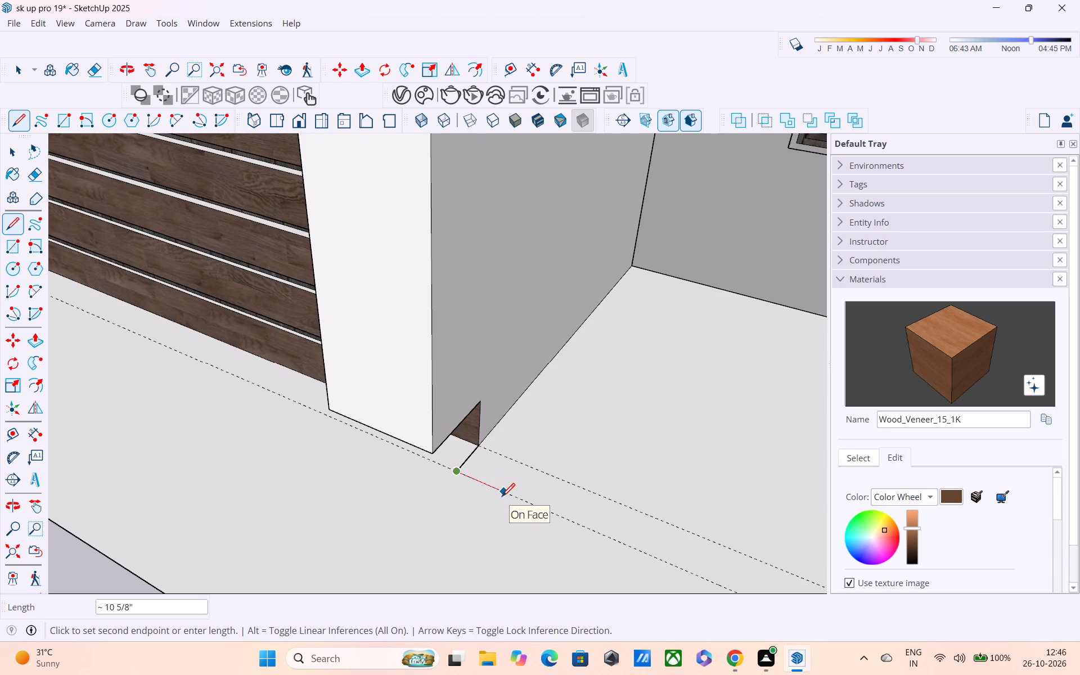
text(1')
key(Return)
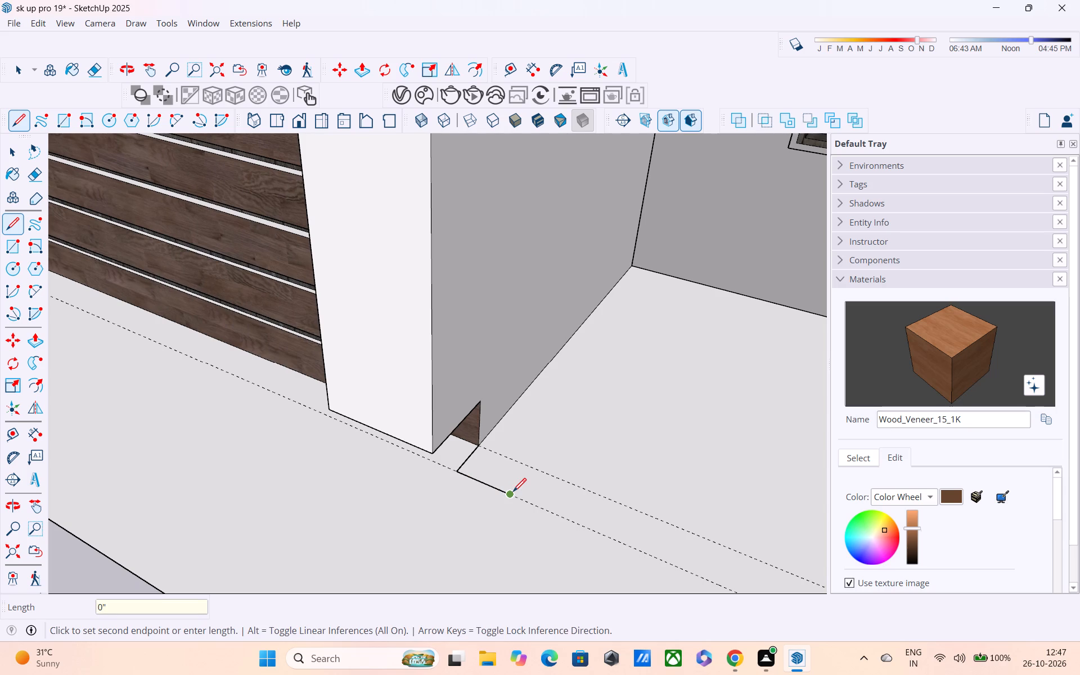
click(508, 501)
click(533, 470)
click(484, 443)
key(space)
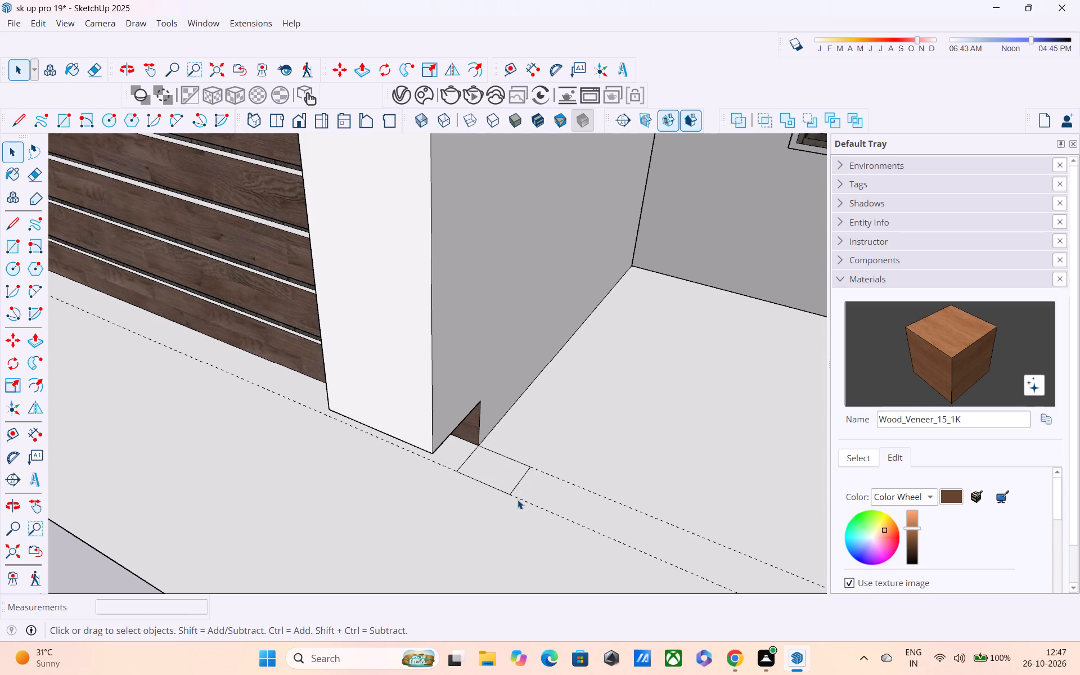
Extrude the ground rectangle beside the tower upward by 5' to form a post.
key(p)
click(506, 465)
scroll(499, 384, down, 3)
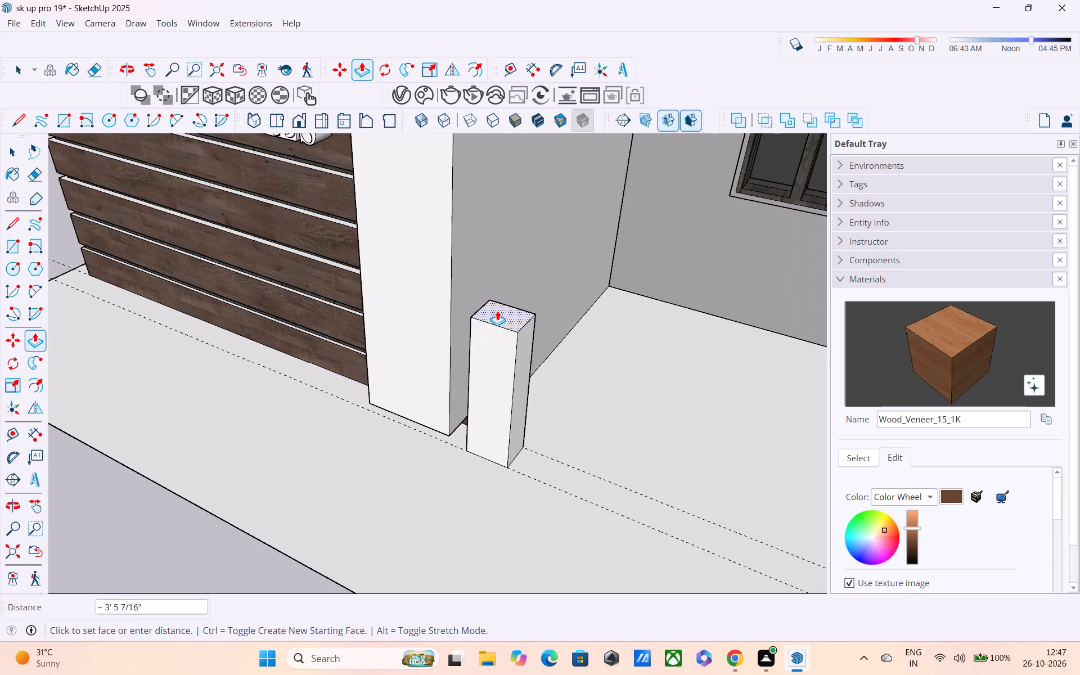
middle_drag(497, 310, 569, 201)
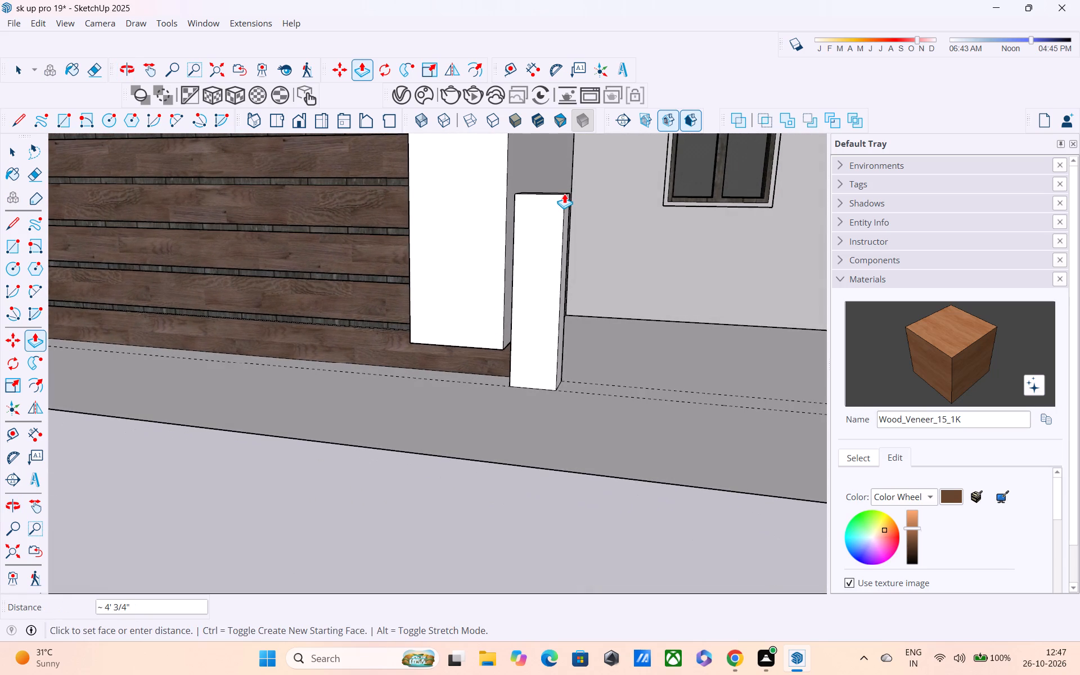
text(5')
key(Return)
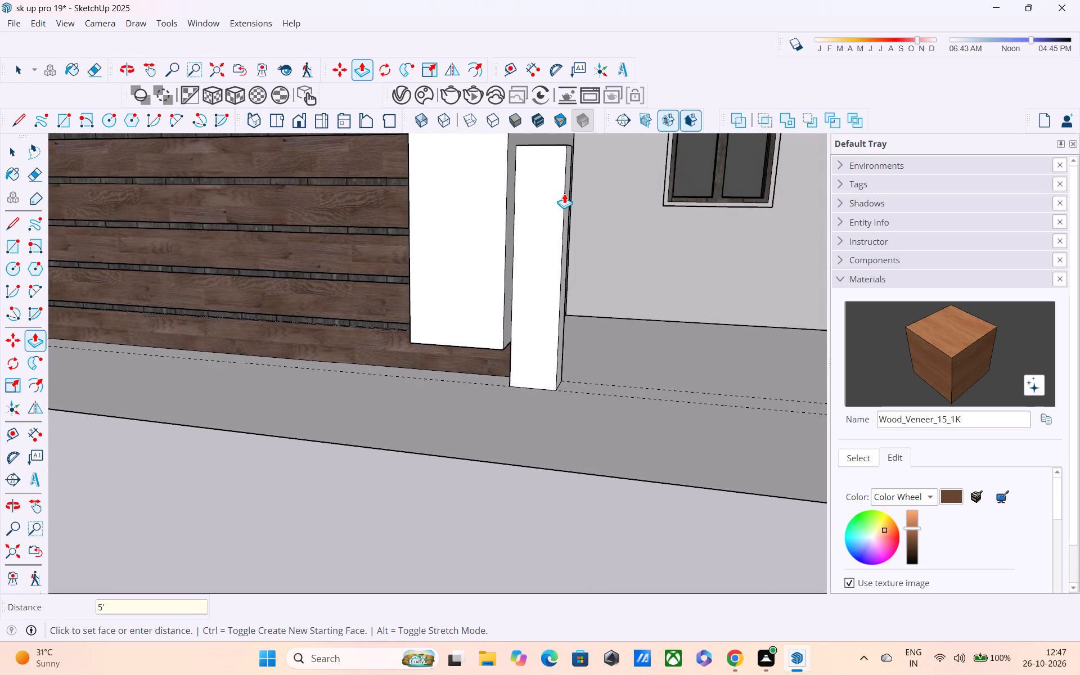
Change the post's extrusion height to 6'.
scroll(566, 192, down, 4)
shift+middle_drag(582, 205, 579, 210)
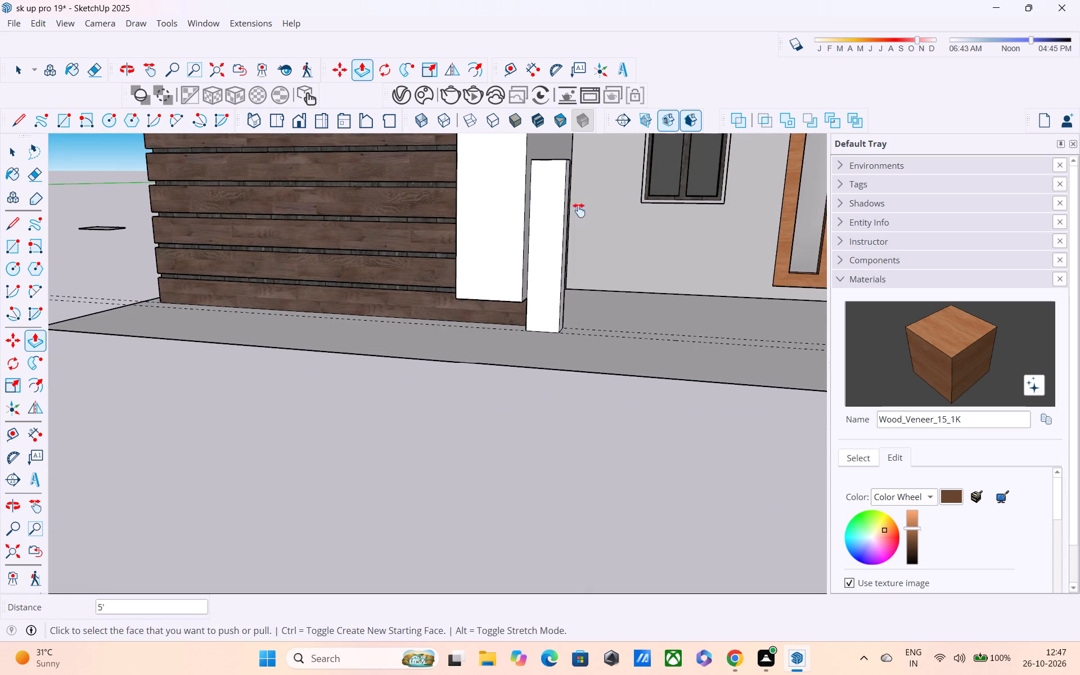
shift+middle_drag(579, 210, 529, 339)
middle_drag(532, 341, 543, 277)
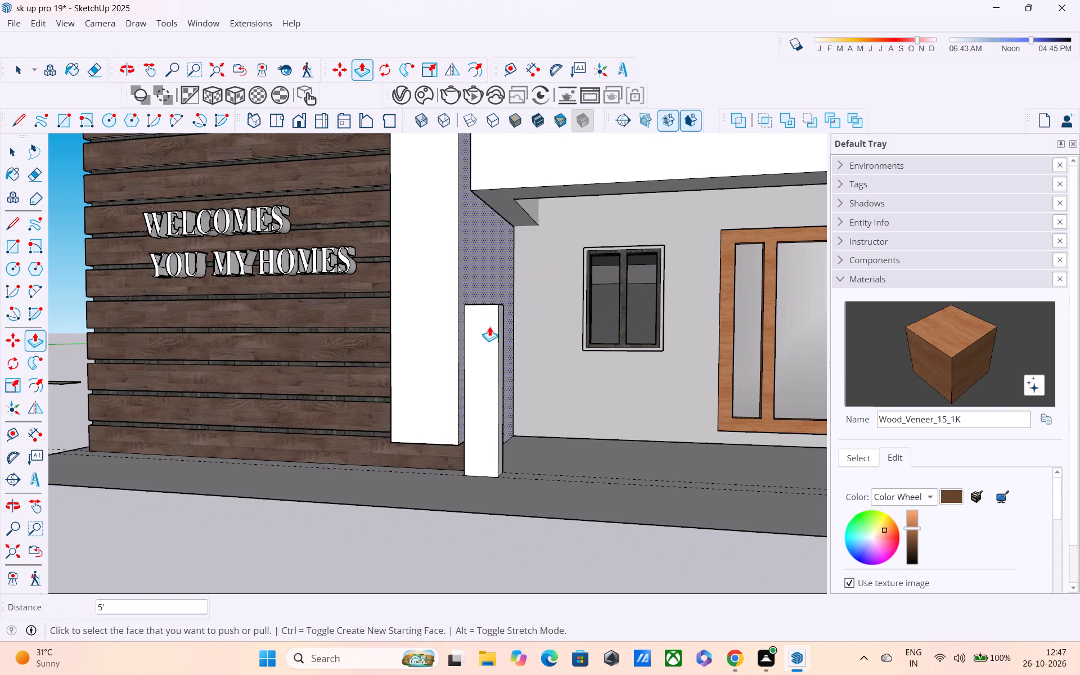
middle_drag(465, 345, 420, 487)
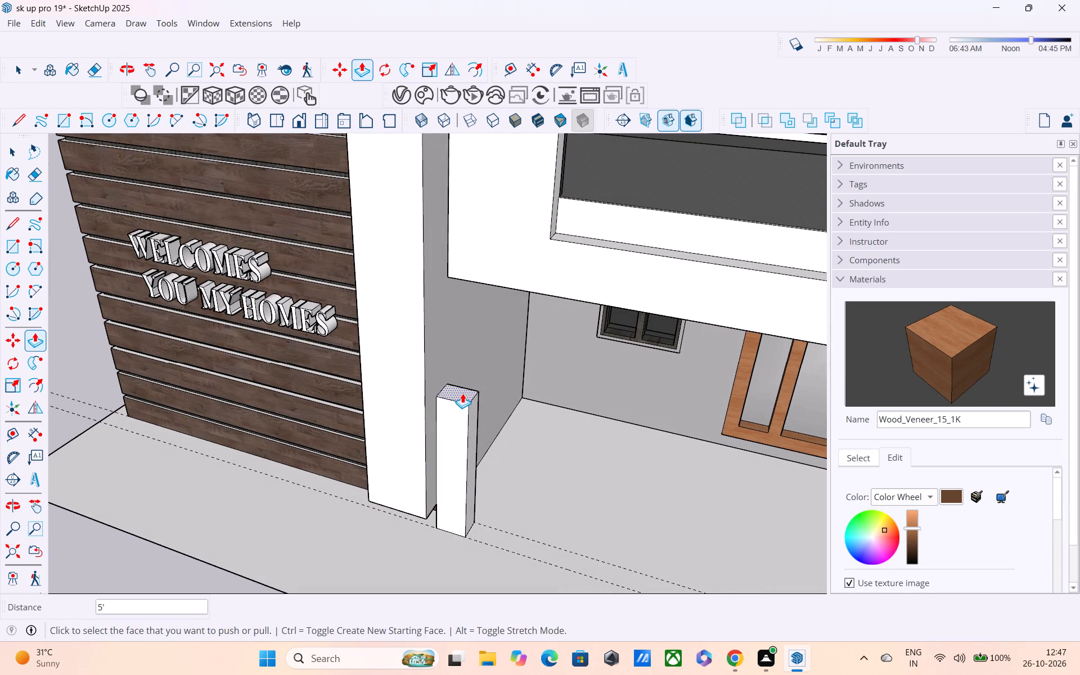
text(6')
key(Return)
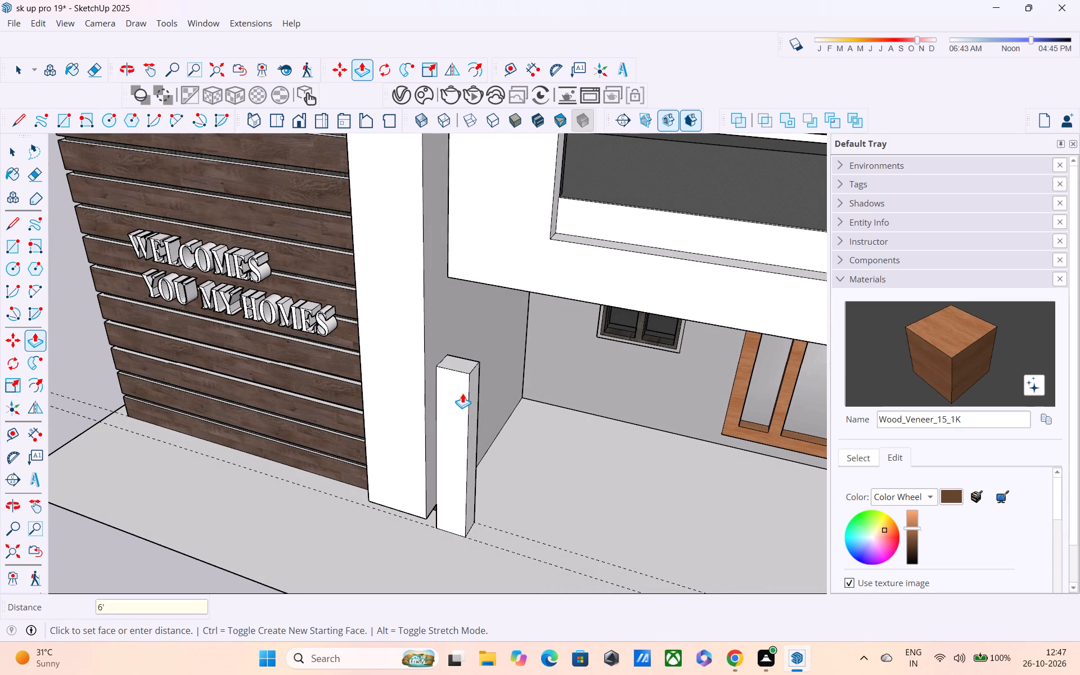
Draw edges about 3 11/16" below the post's top across its front, side and rear faces, marking off a cap band.
scroll(465, 378, up, 3)
middle_drag(460, 374, 372, 322)
scroll(379, 316, up, 4)
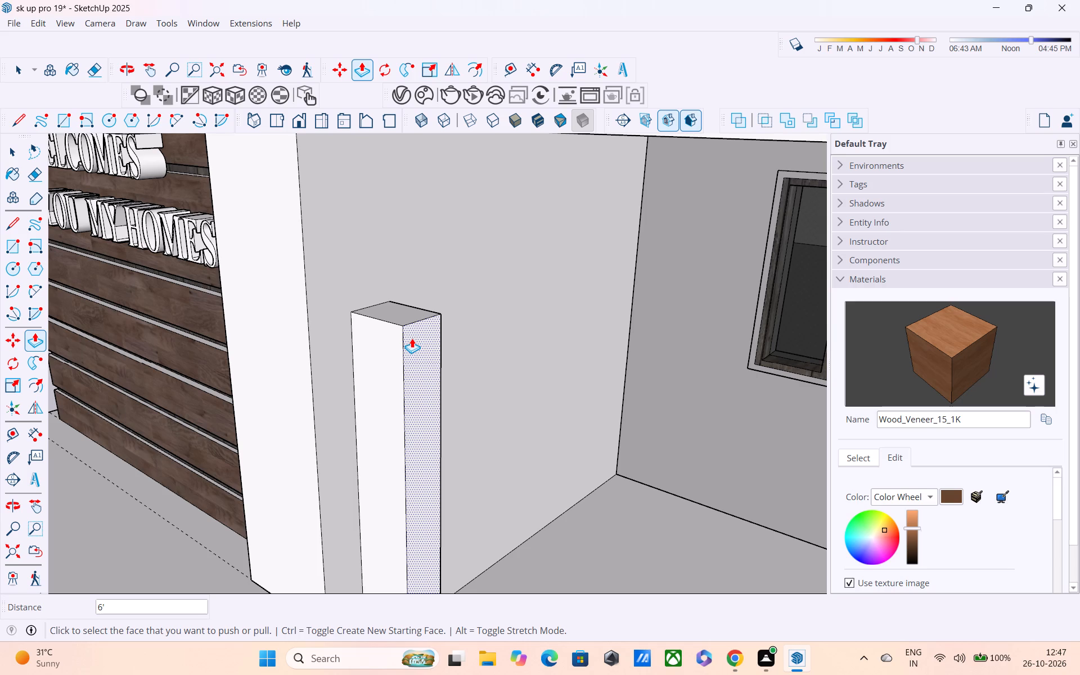
key(space)
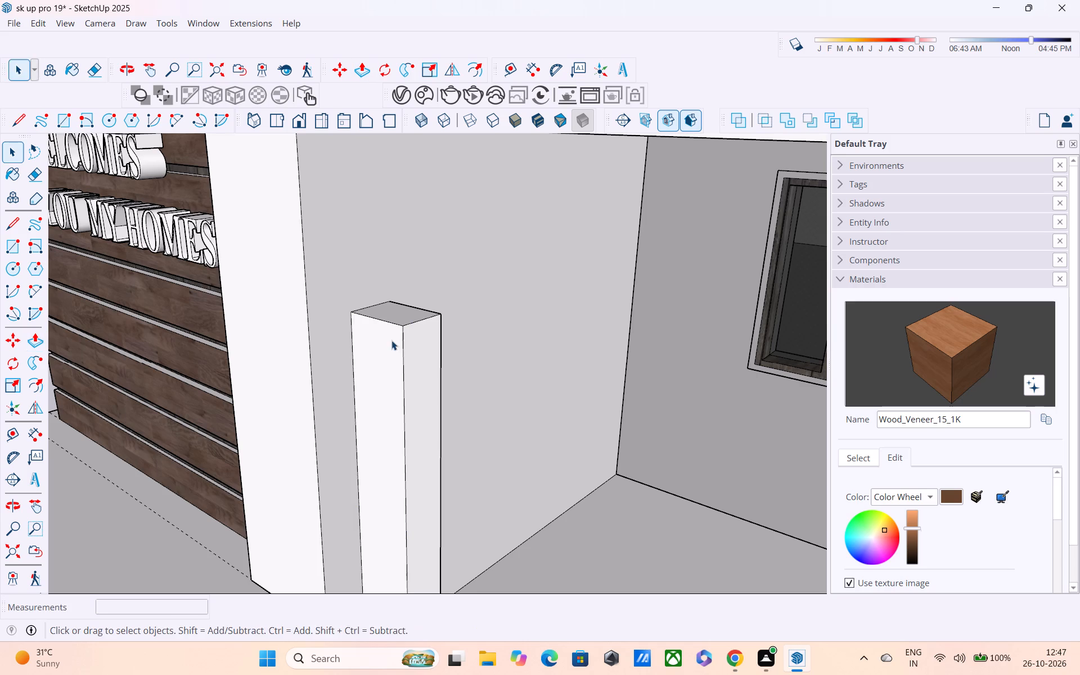
key(l)
click(402, 328)
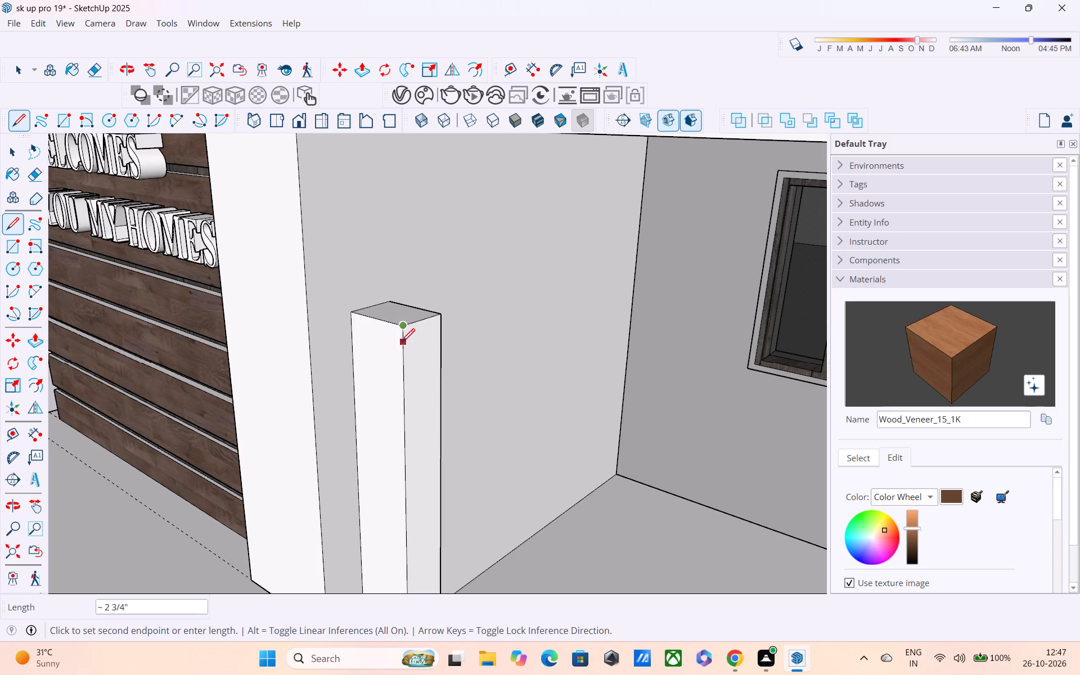
click(403, 349)
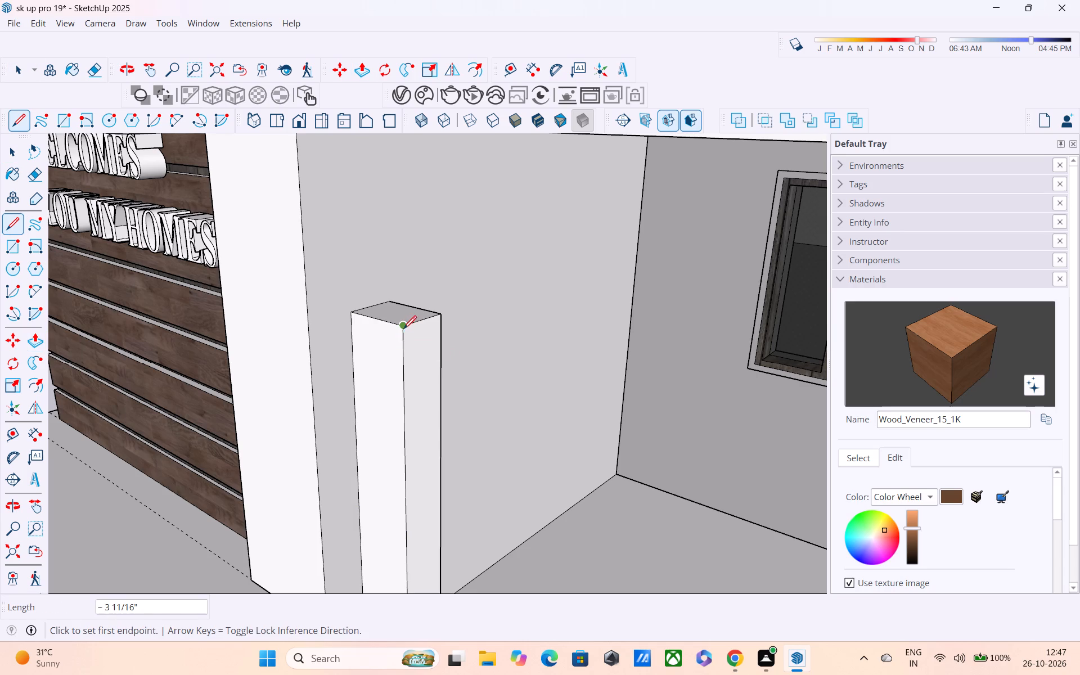
click(403, 328)
click(403, 352)
click(350, 337)
click(401, 350)
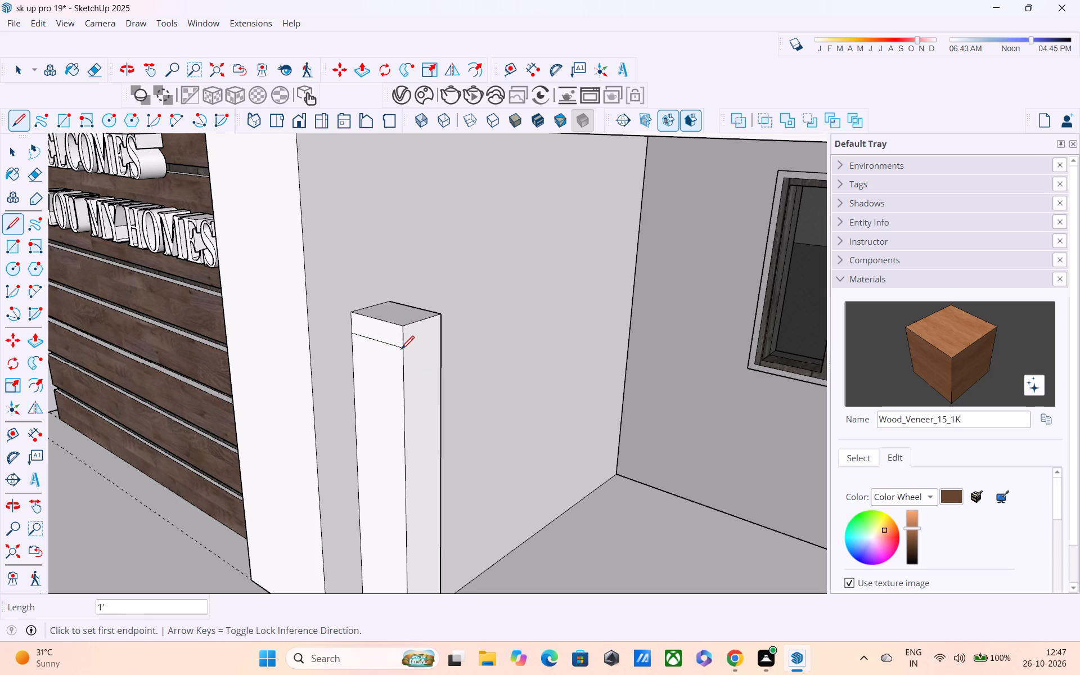
click(404, 350)
click(441, 334)
middle_drag(445, 332, 253, 290)
scroll(259, 283, up, 3)
middle_drag(287, 279, 223, 296)
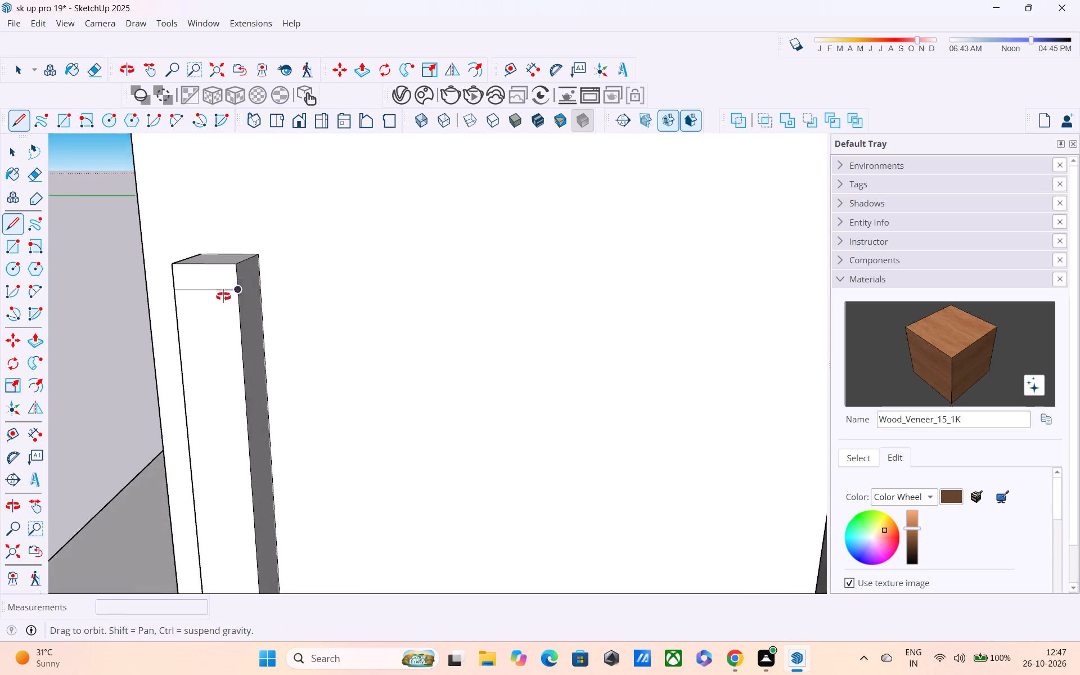
middle_drag(223, 296, 190, 300)
click(223, 292)
click(258, 278)
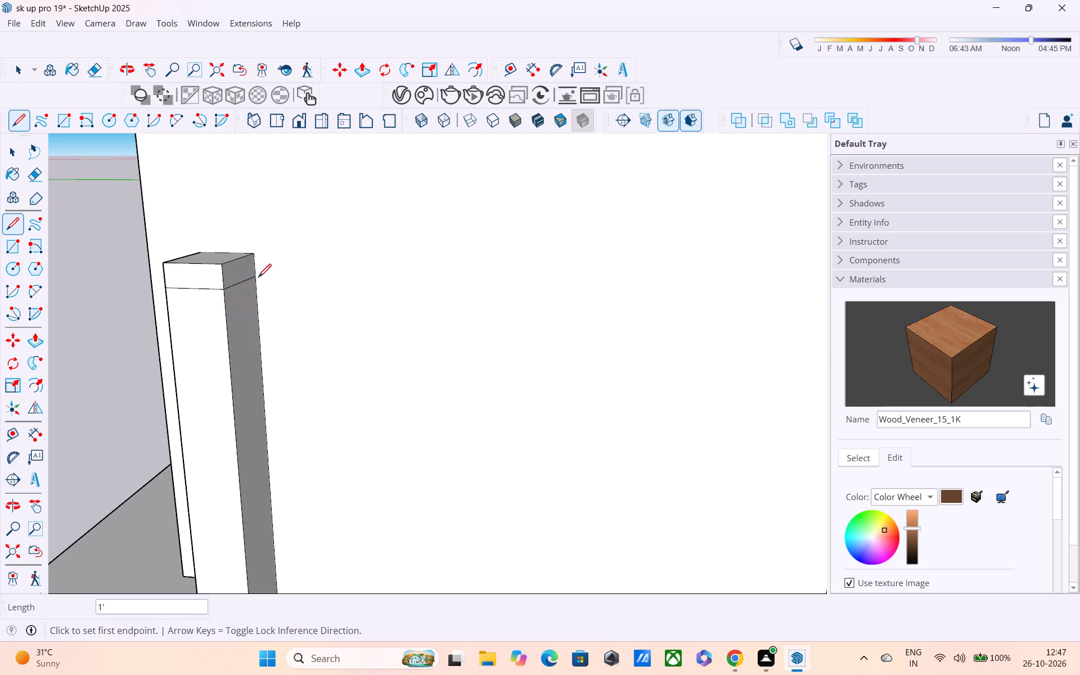
Pull the cap band's front face and its side face away from the tower outward by 5" each.
middle_drag(256, 292, 596, 282)
key(p)
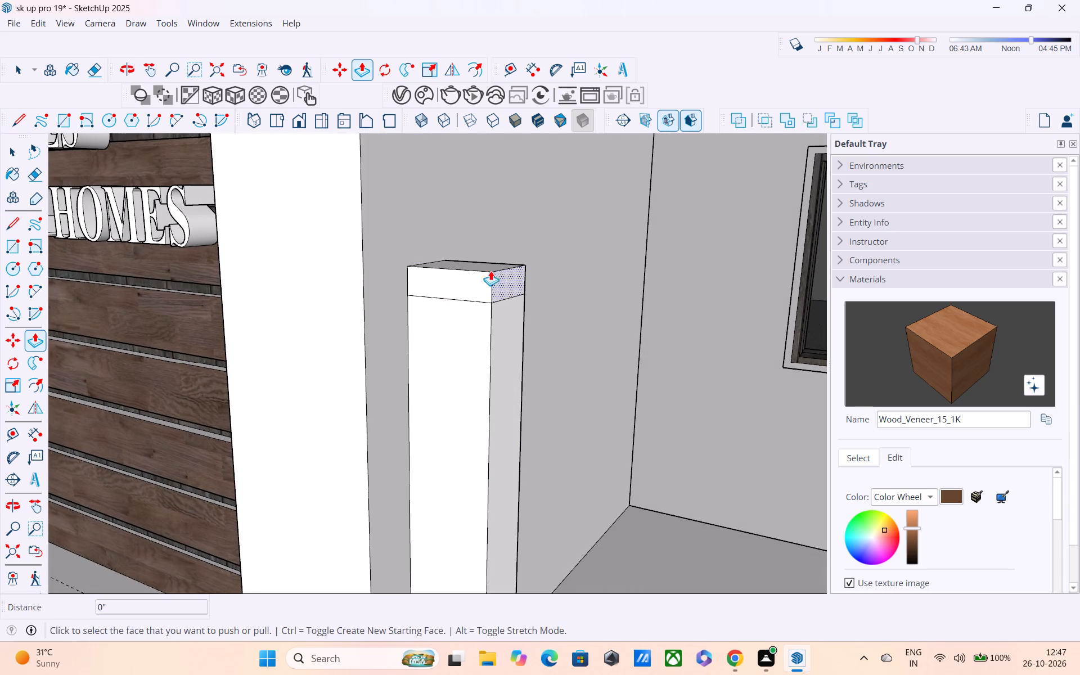
click(474, 279)
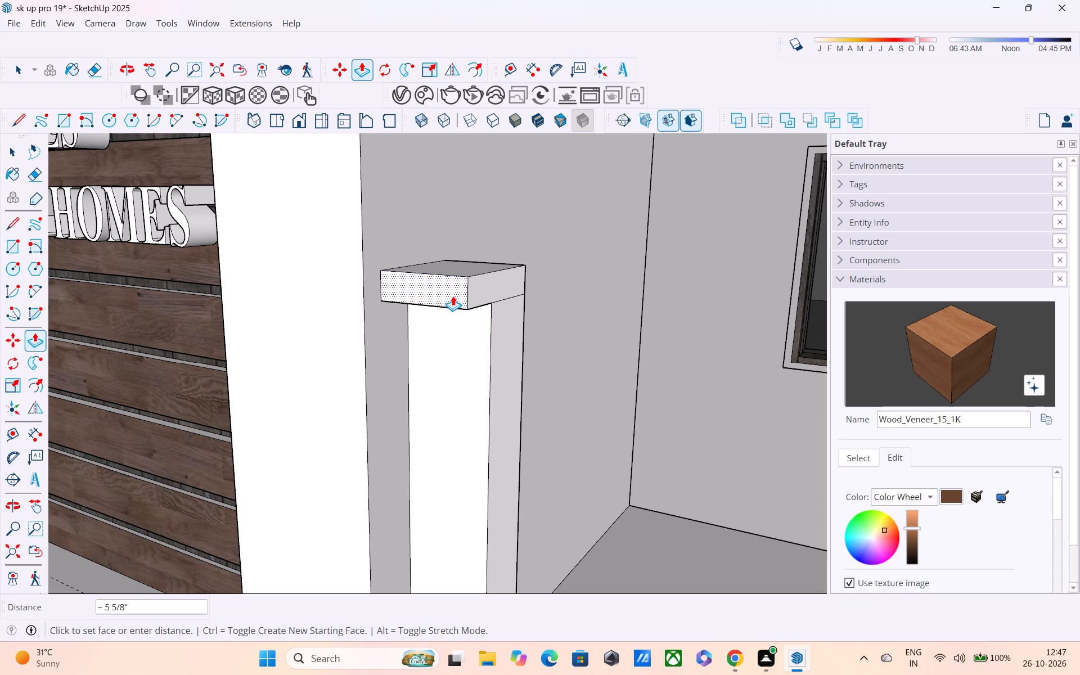
text(5")
key(Return)
double_click(479, 288)
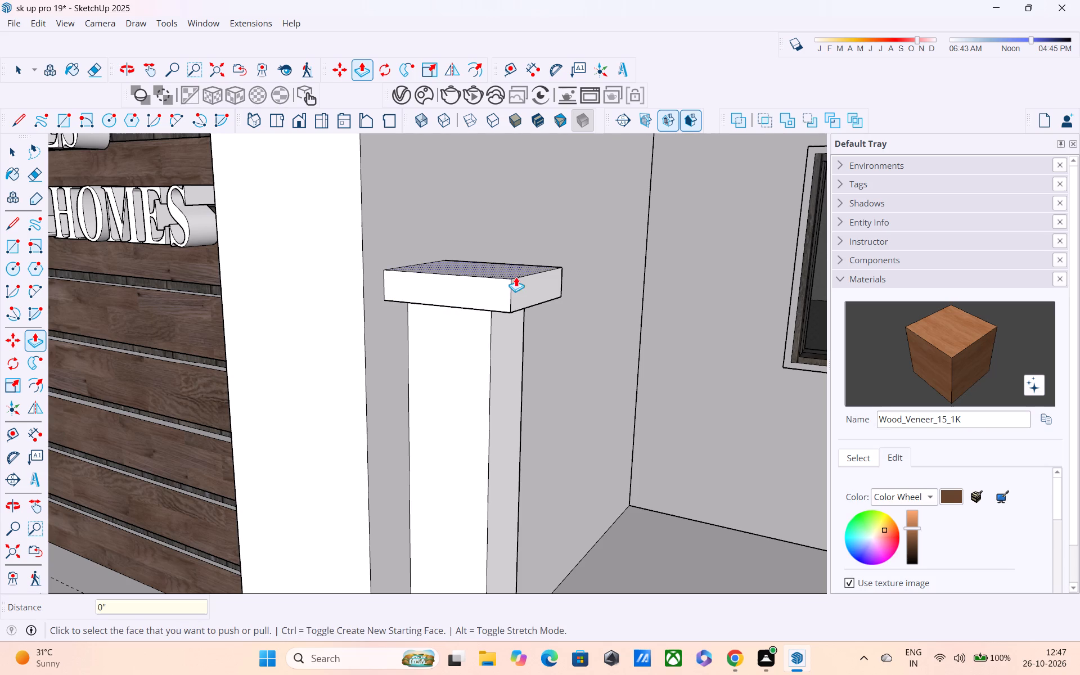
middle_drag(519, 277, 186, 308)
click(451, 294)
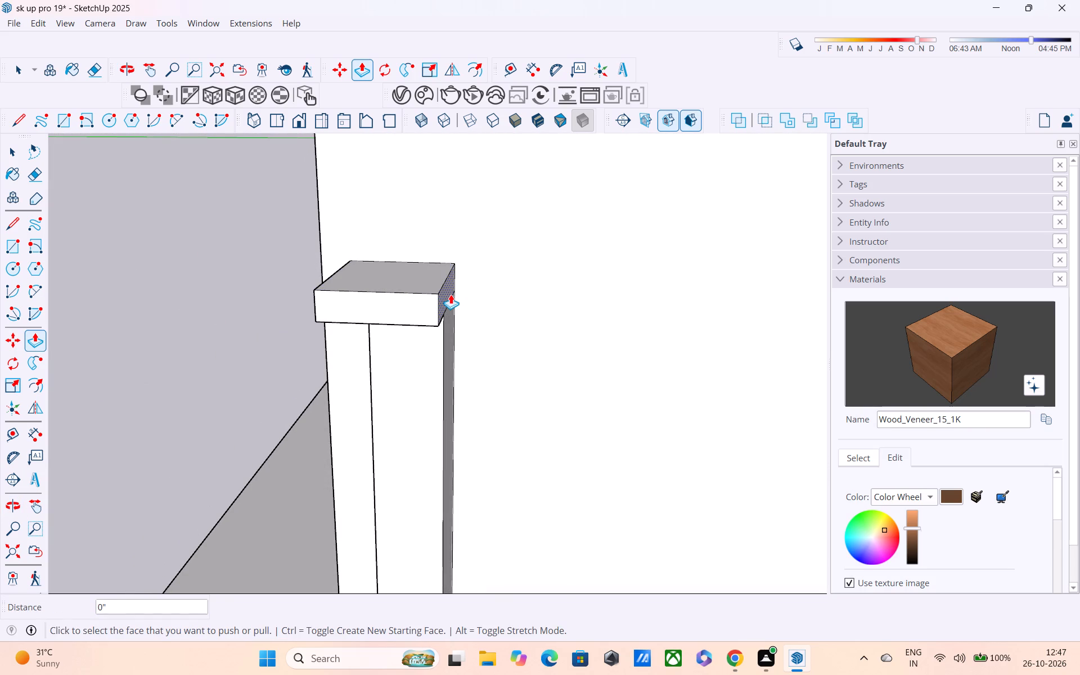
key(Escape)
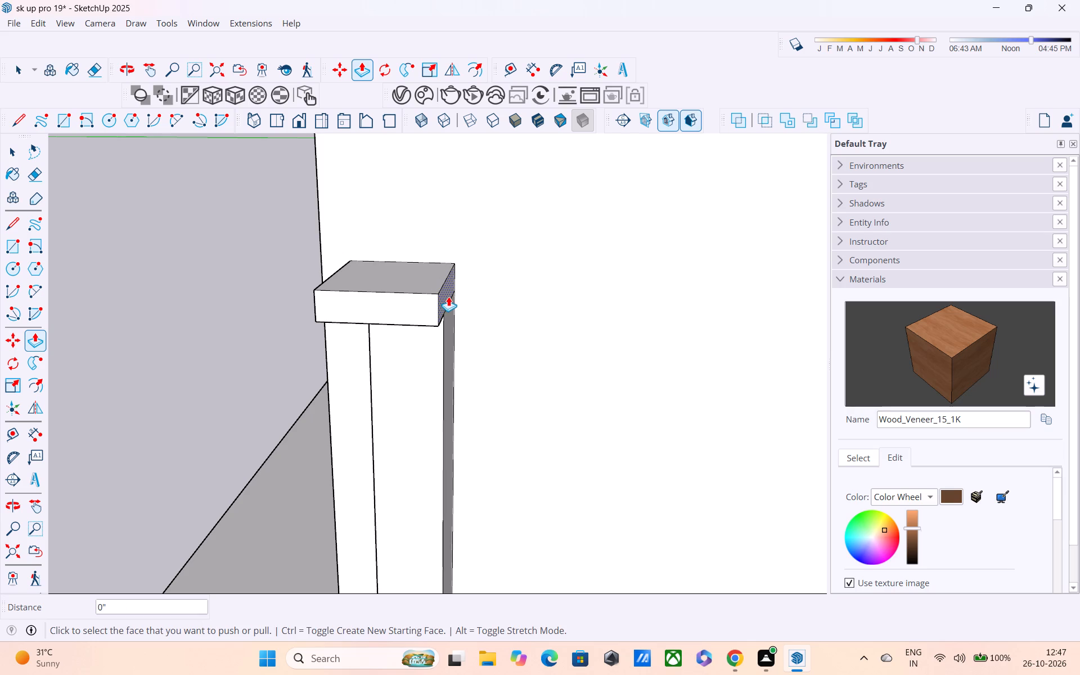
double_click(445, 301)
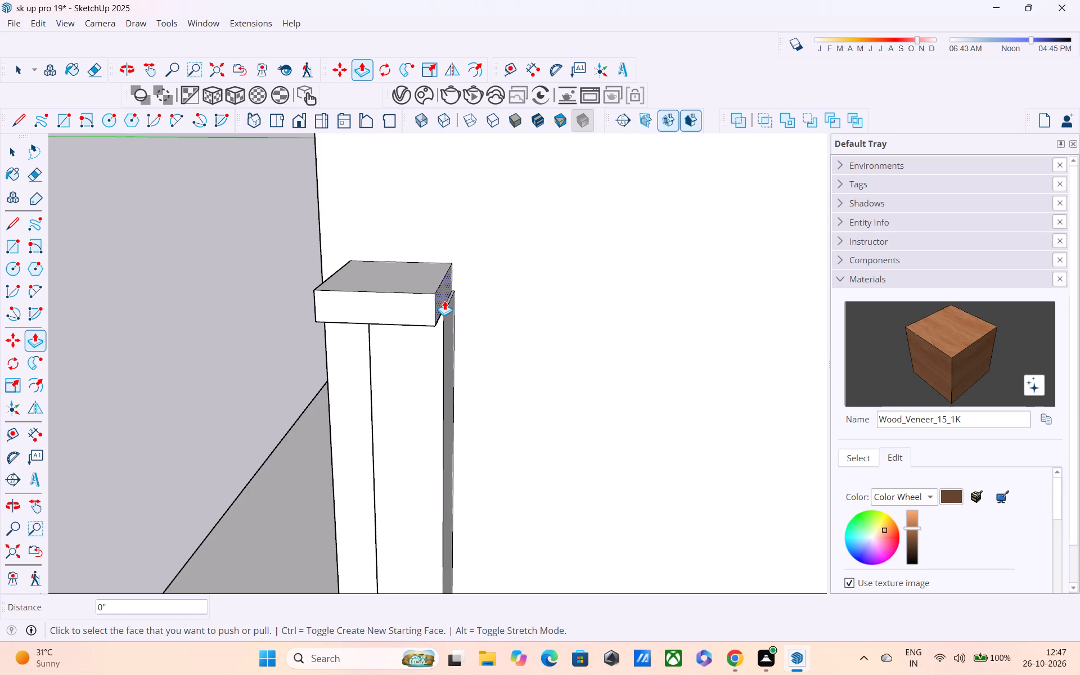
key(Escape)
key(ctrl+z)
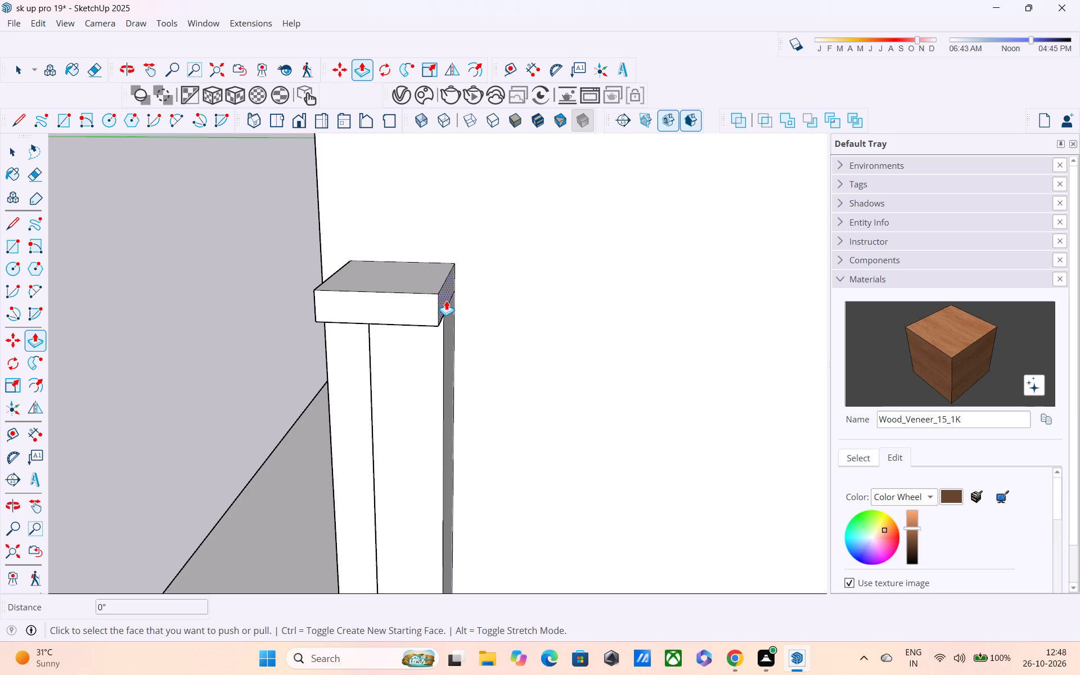
Pull the cap band's rear face, toward the house entrance wall, outward by 5".
click(446, 300)
text(5")
key(Return)
Erase the leftover seam edge on the cap's underside at its front corner away from the tower.
middle_drag(571, 335, 875, 169)
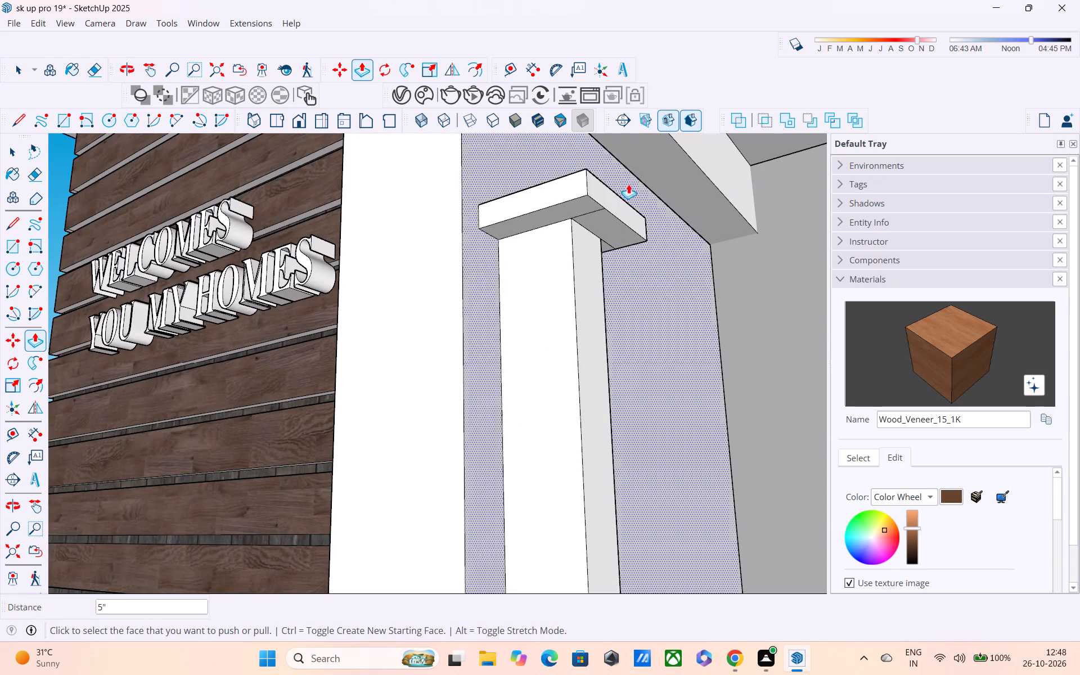
click(571, 205)
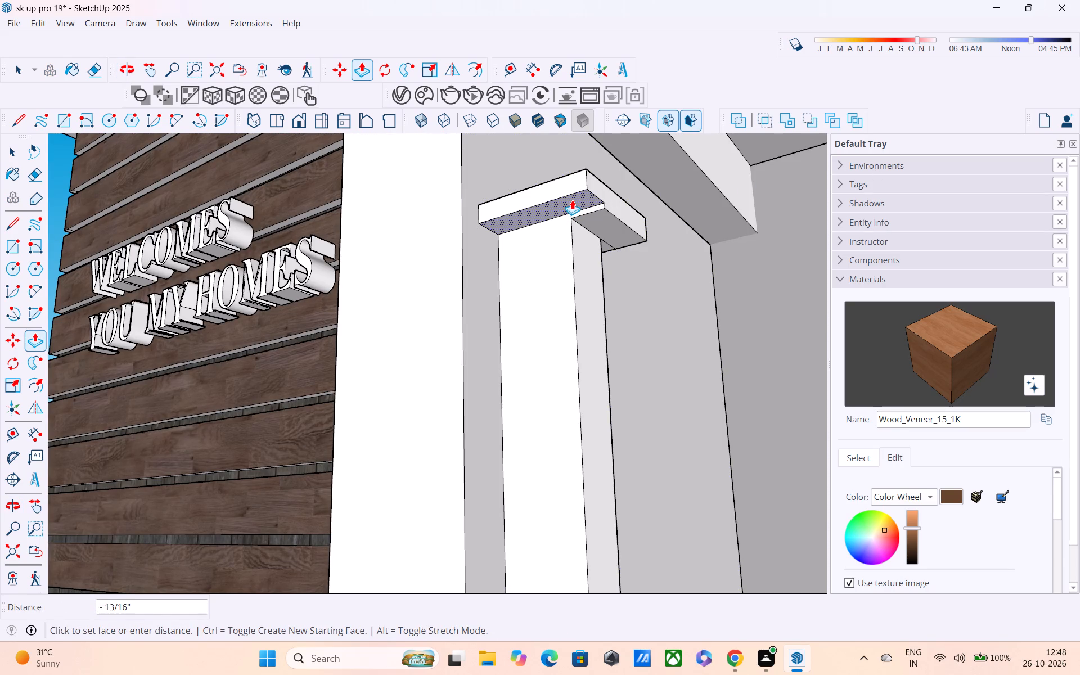
key(Escape)
key(e)
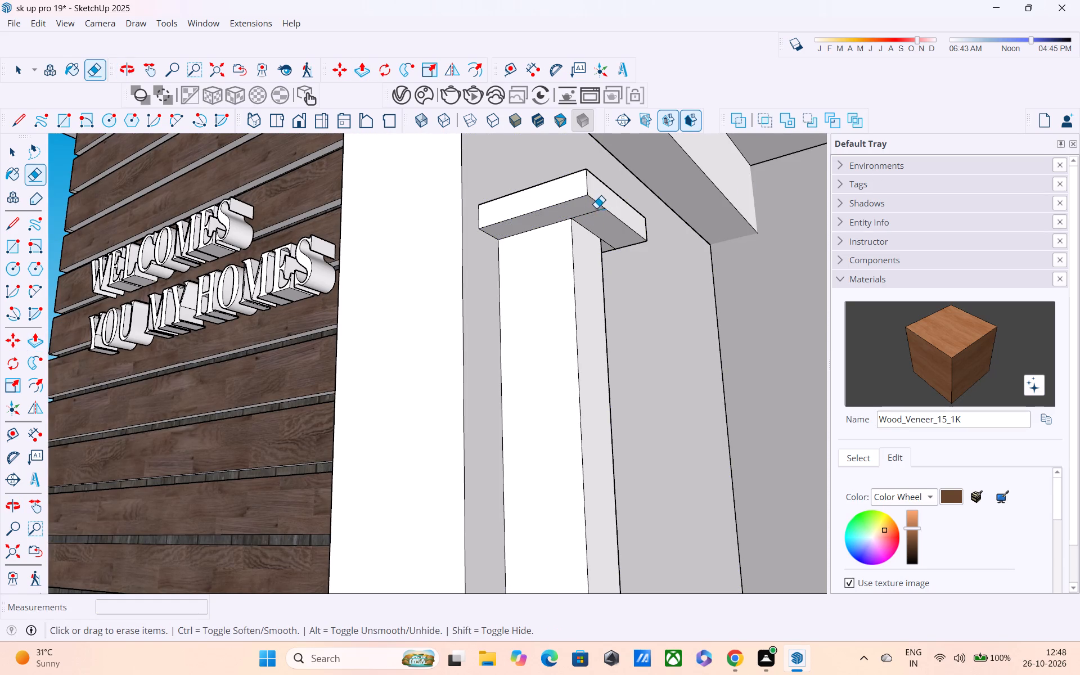
click(596, 214)
Erase the remaining seam edge on the cap's underside at its rear corner, toward the house entrance wall.
middle_drag(636, 251, 546, 186)
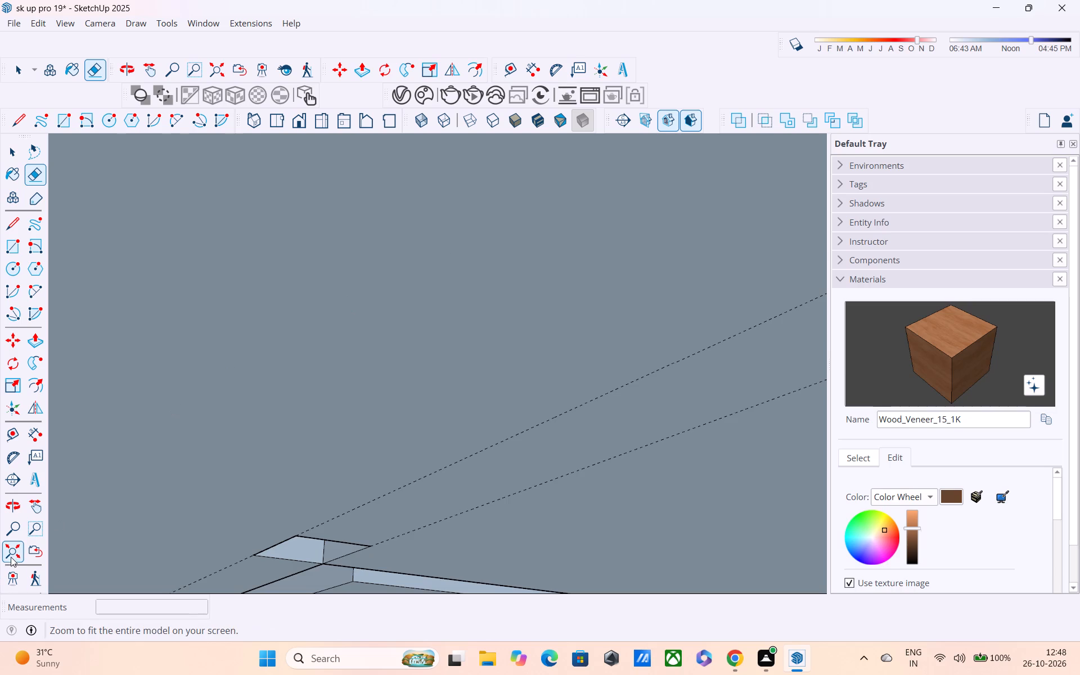
click(11, 556)
middle_drag(590, 440, 466, 528)
scroll(568, 557, up, 2)
scroll(682, 465, up, 5)
shift+middle_drag(628, 514, 535, 389)
scroll(548, 396, up, 6)
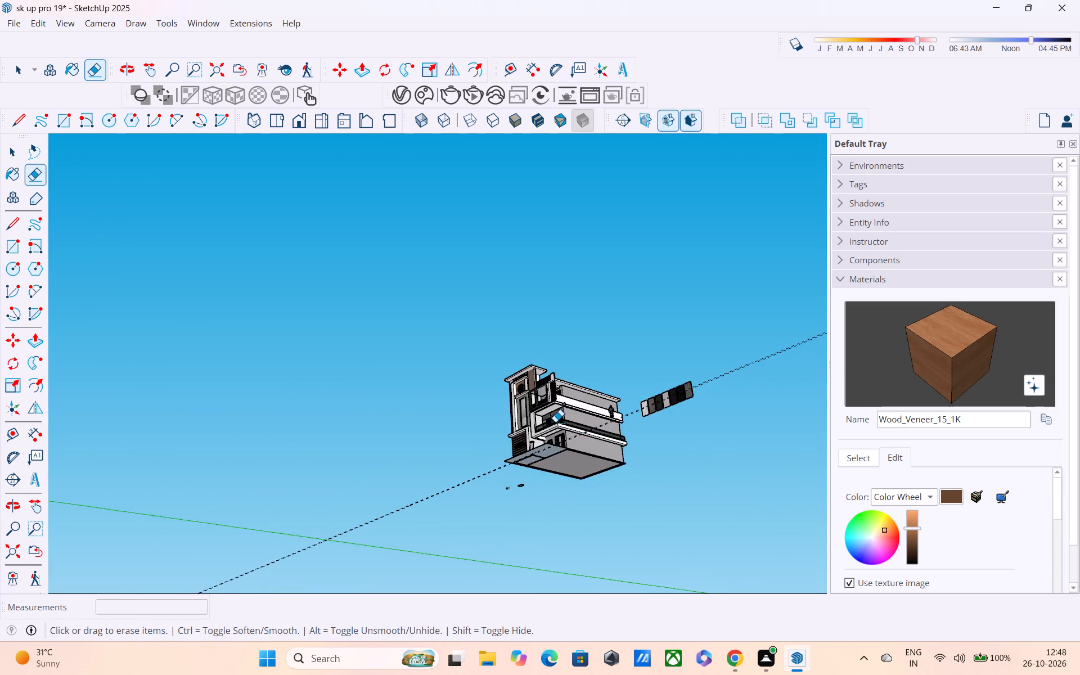
scroll(555, 422, up, 12)
middle_drag(533, 410, 503, 394)
scroll(536, 525, up, 7)
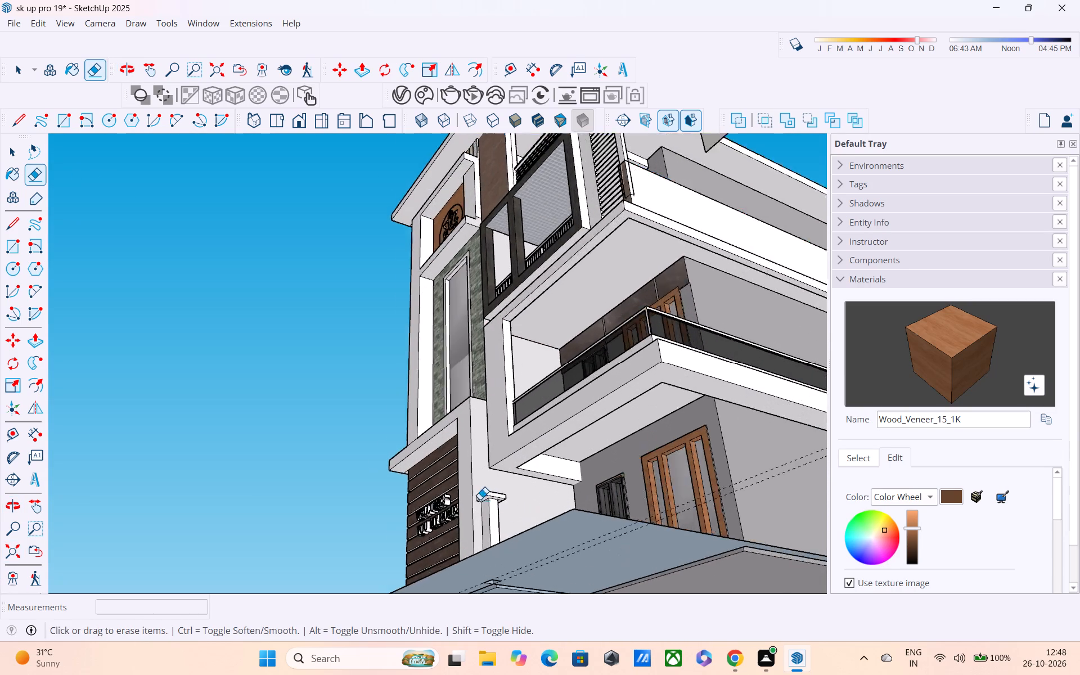
scroll(480, 499, up, 10)
middle_drag(500, 496, 481, 467)
scroll(481, 467, up, 7)
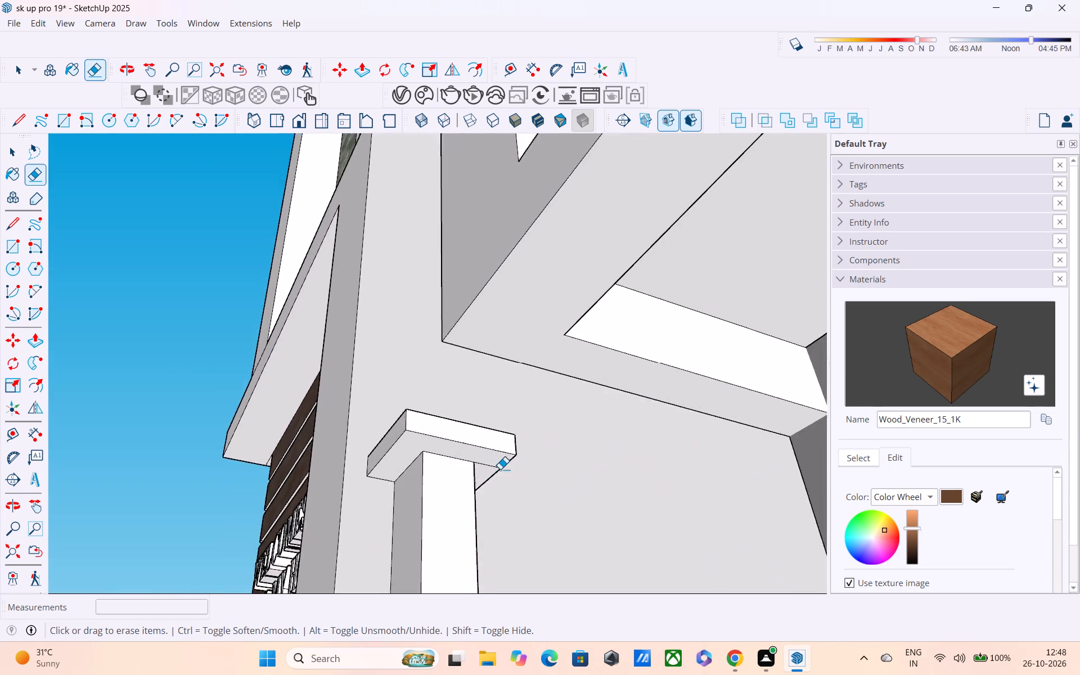
scroll(500, 469, up, 5)
click(494, 470)
click(492, 467)
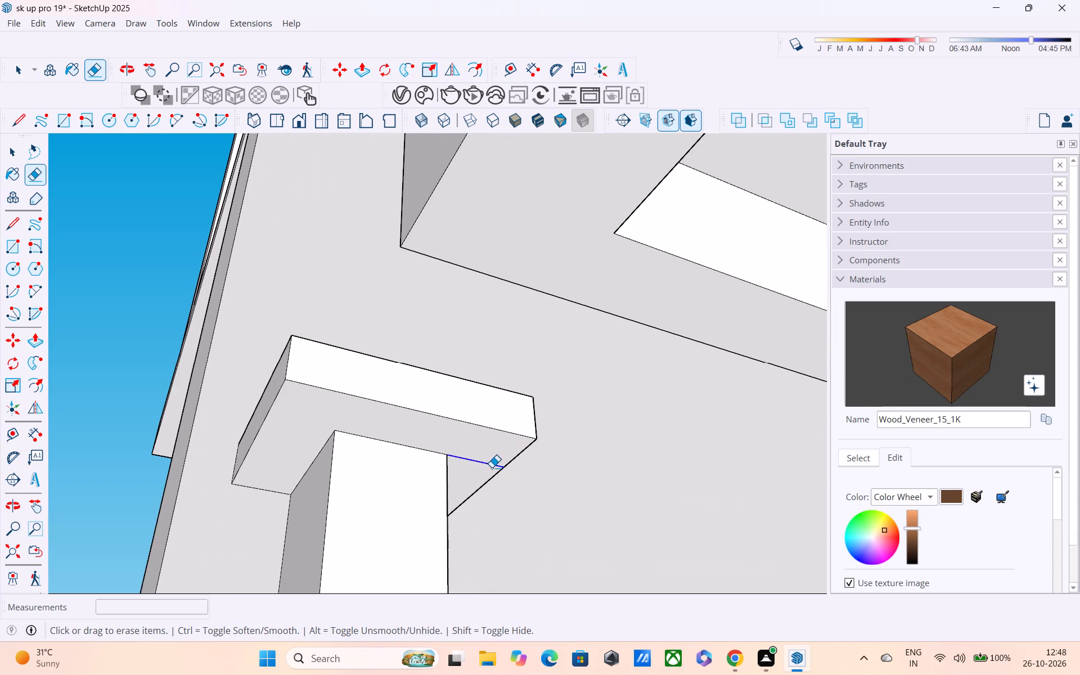
middle_drag(471, 466, 459, 450)
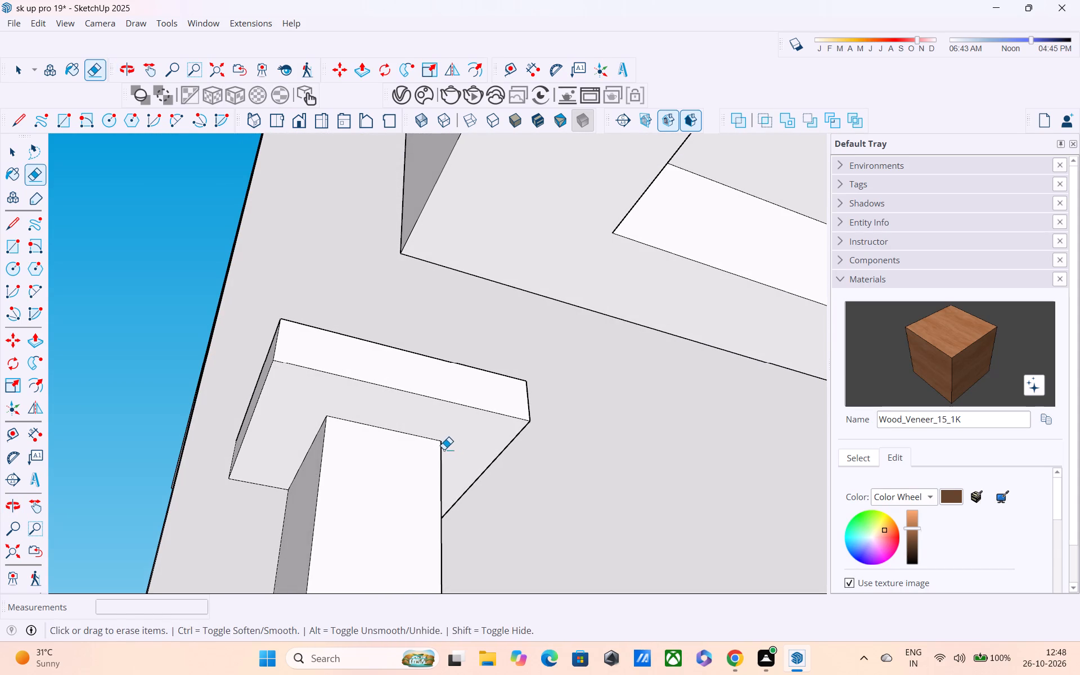
Push the cap's underside upward by about 1 5/16" to make the cap thinner.
key(p)
click(434, 425)
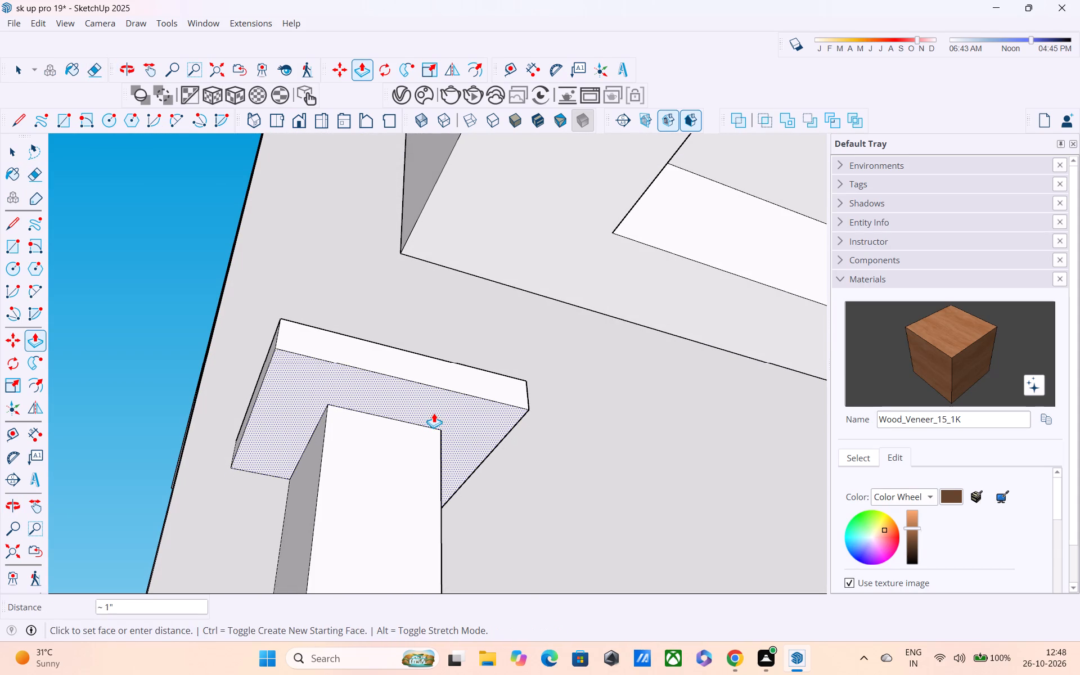
click(434, 411)
Push/Pull the cap's side face that points away from the tower by a small amount.
middle_drag(435, 413, 616, 491)
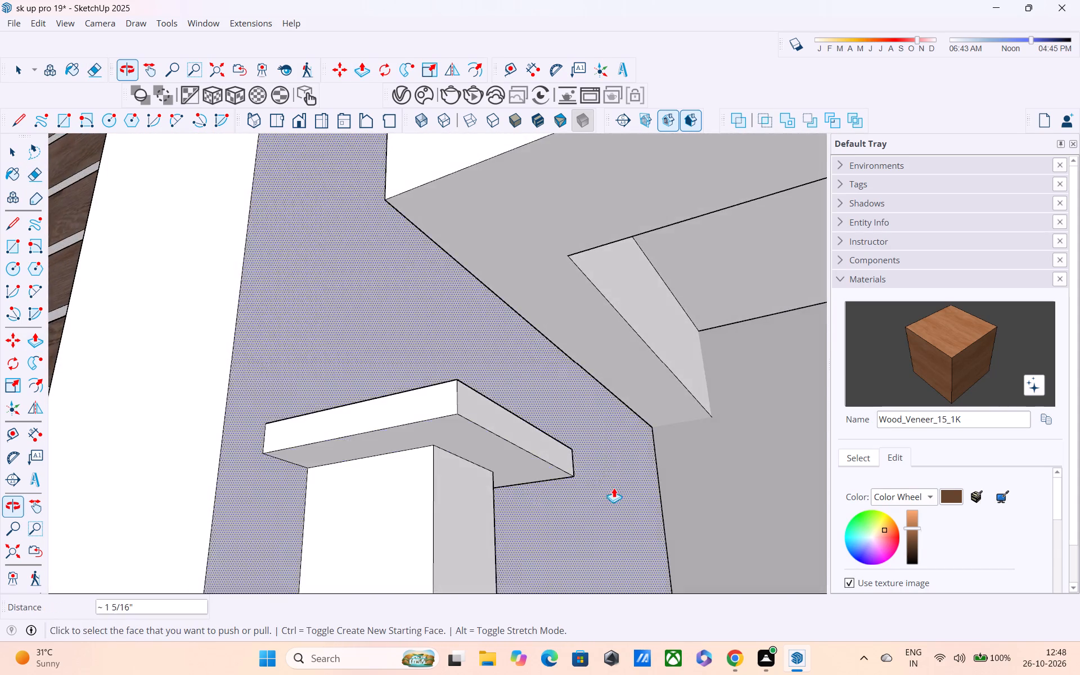
scroll(596, 471, down, 5)
middle_drag(540, 472, 601, 528)
scroll(587, 510, down, 5)
middle_drag(587, 510, 628, 534)
scroll(629, 532, up, 1)
scroll(620, 510, down, 5)
middle_drag(614, 501, 550, 495)
scroll(603, 510, up, 6)
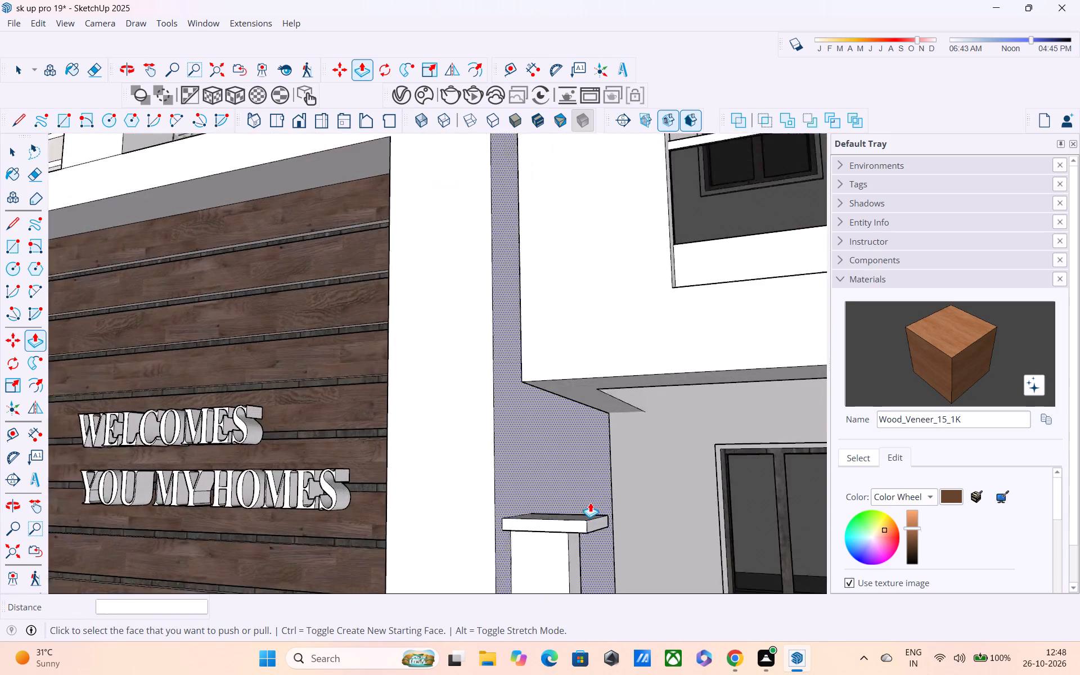
scroll(590, 502, up, 2)
middle_drag(601, 505, 515, 480)
click(458, 480)
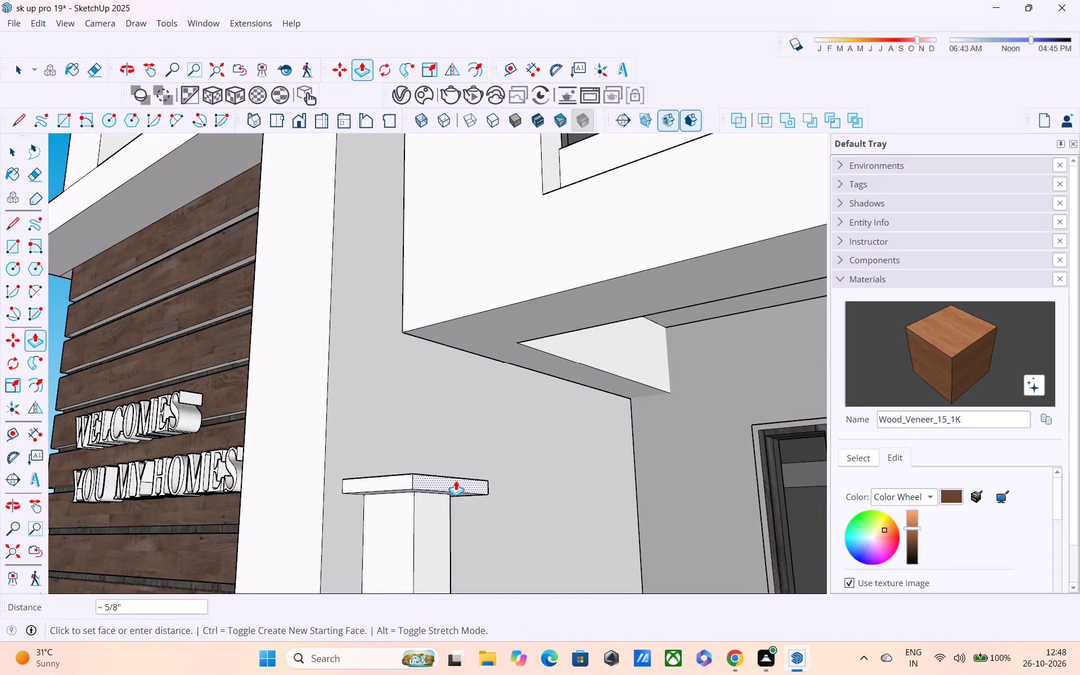
click(456, 480)
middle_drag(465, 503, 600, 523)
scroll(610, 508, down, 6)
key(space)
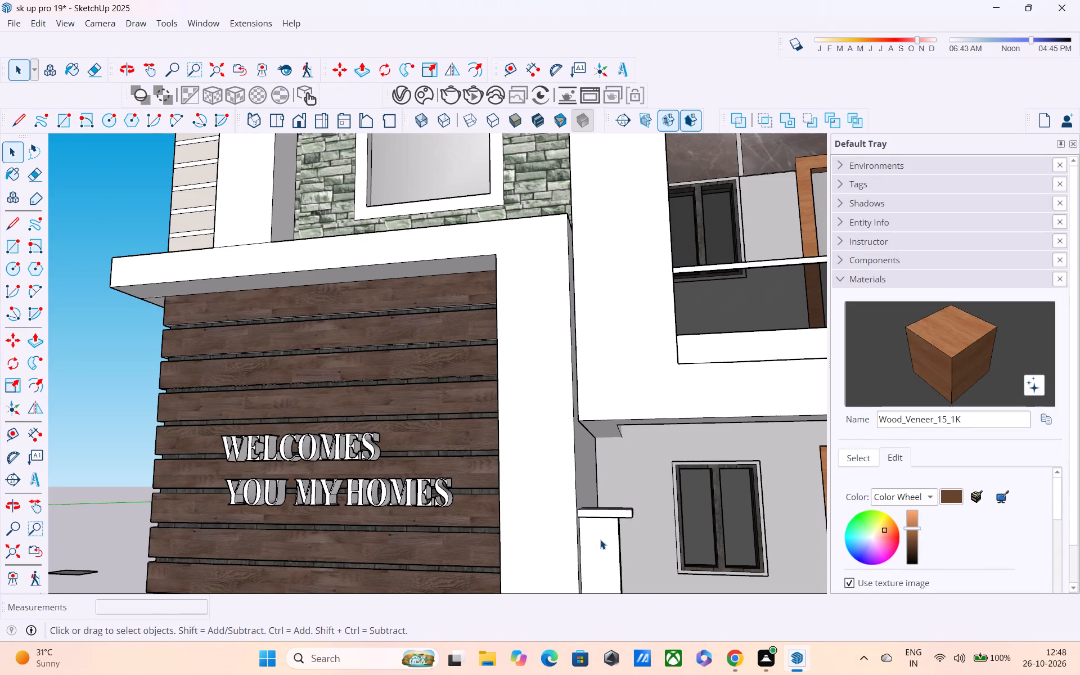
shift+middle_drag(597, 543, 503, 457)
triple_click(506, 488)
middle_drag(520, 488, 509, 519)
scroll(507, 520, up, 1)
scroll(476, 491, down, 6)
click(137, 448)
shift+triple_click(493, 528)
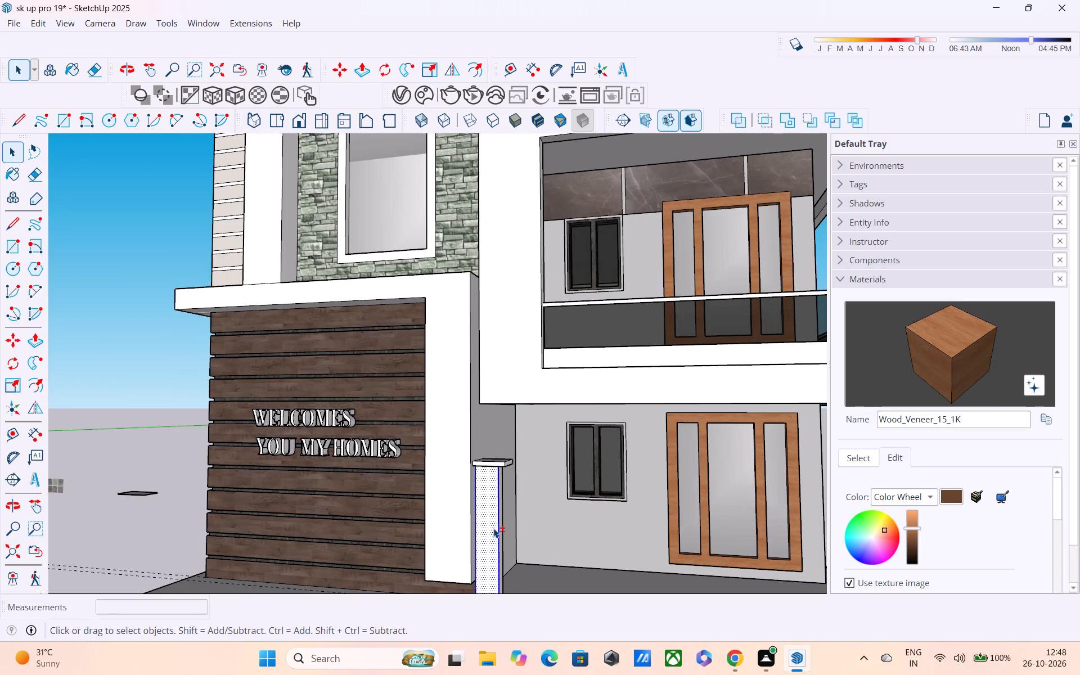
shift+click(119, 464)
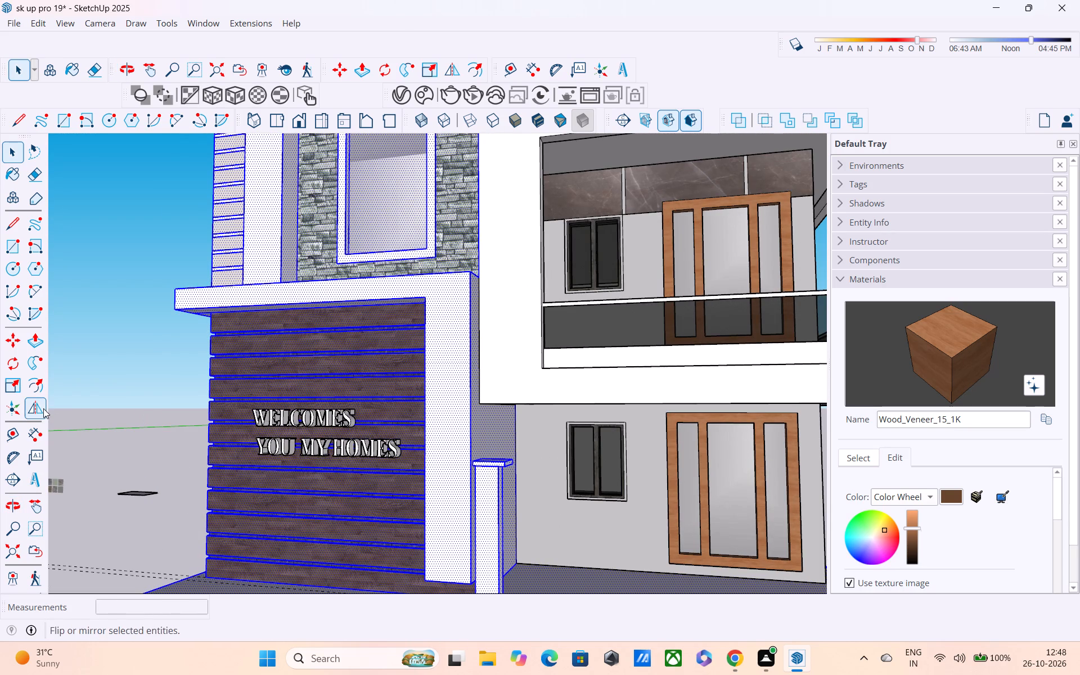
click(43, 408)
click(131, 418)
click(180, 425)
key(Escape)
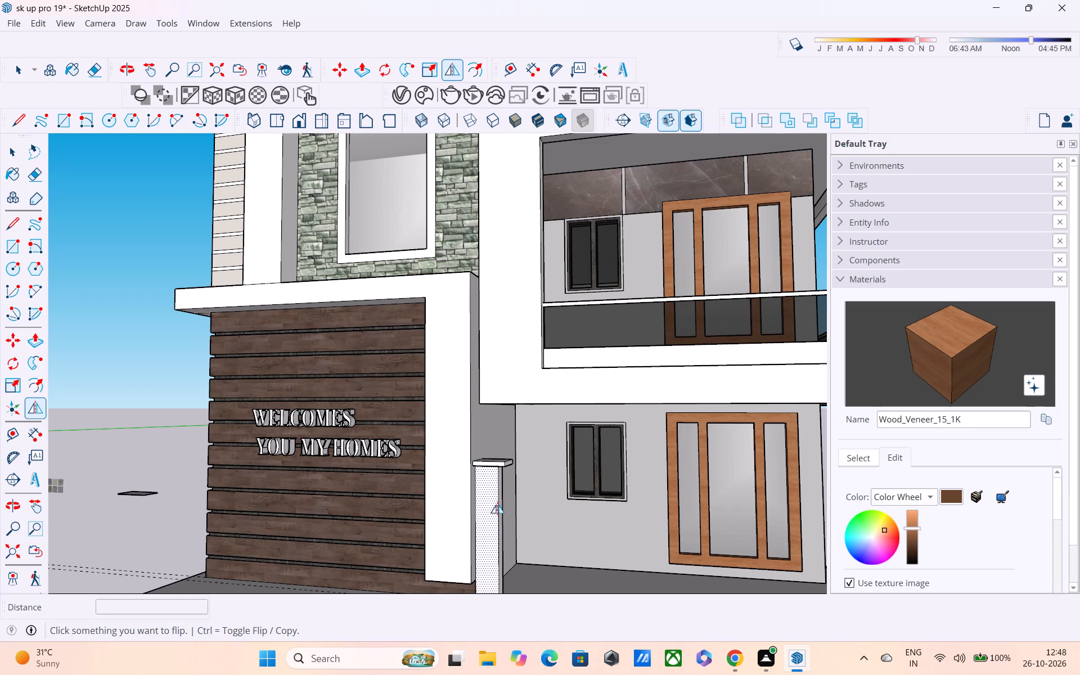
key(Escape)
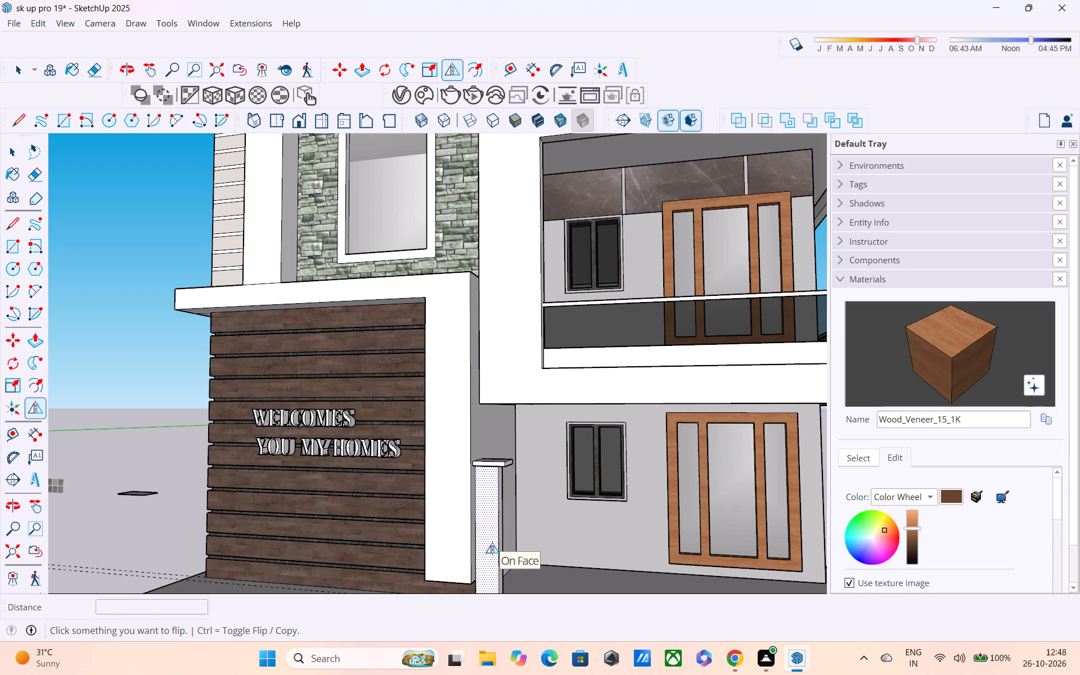
Select the post shaft's front face and its side face away from the tower, together with their vertical edges.
key(space)
click(491, 542)
shift+click(491, 542)
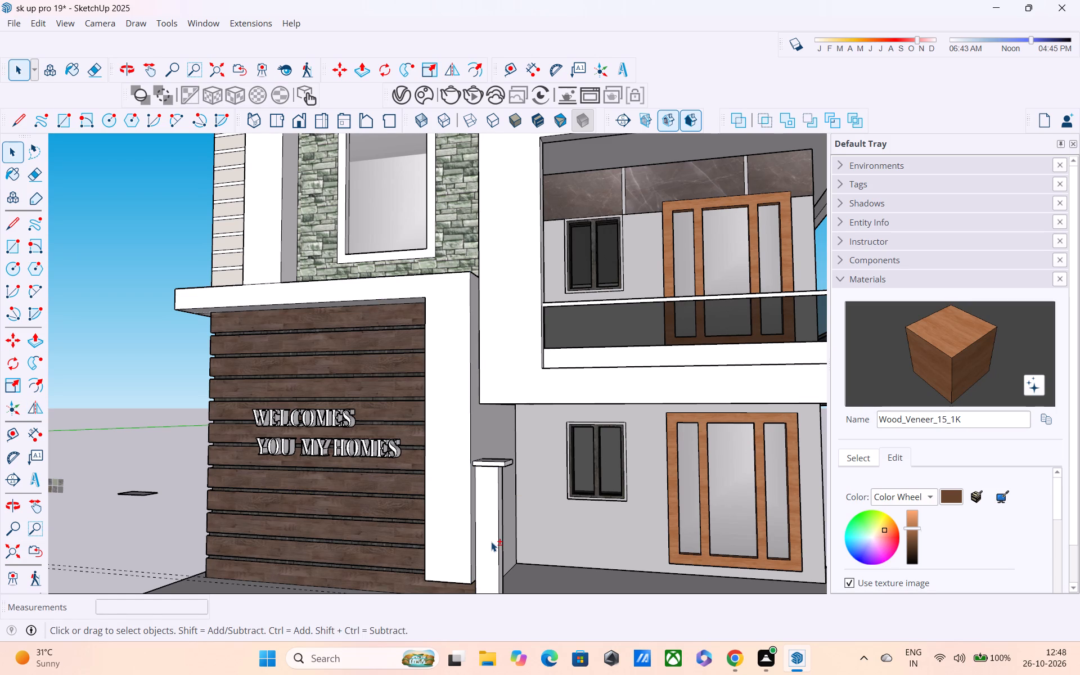
shift+click(492, 542)
shift+click(500, 523)
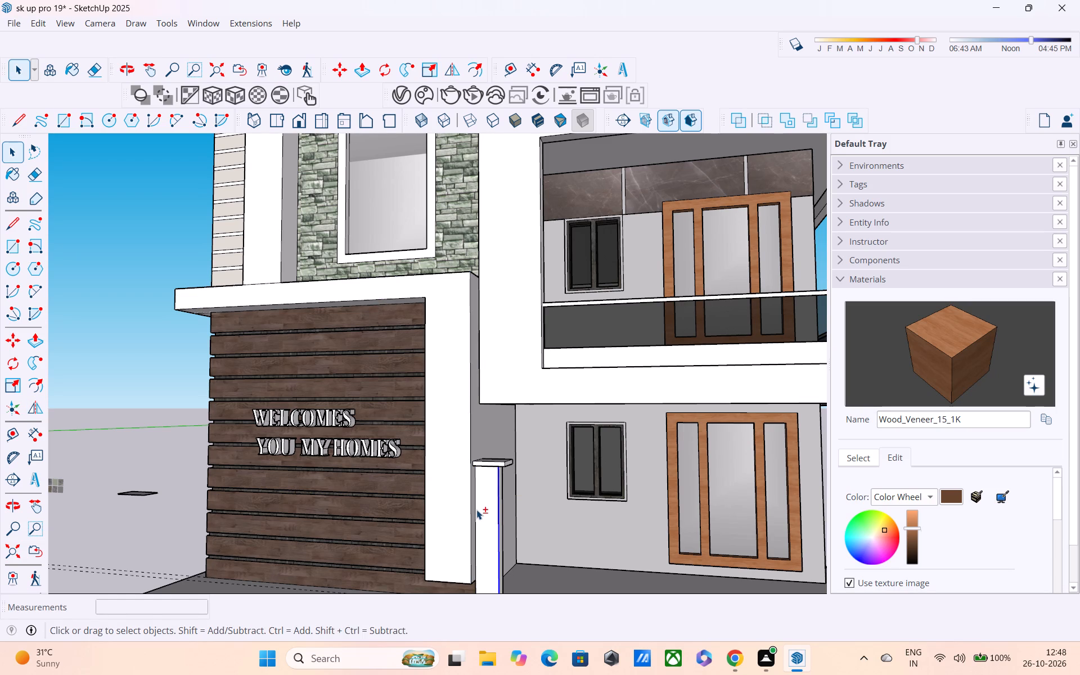
shift+click(476, 510)
shift+click(486, 517)
shift+middle_drag(498, 512, 340, 473)
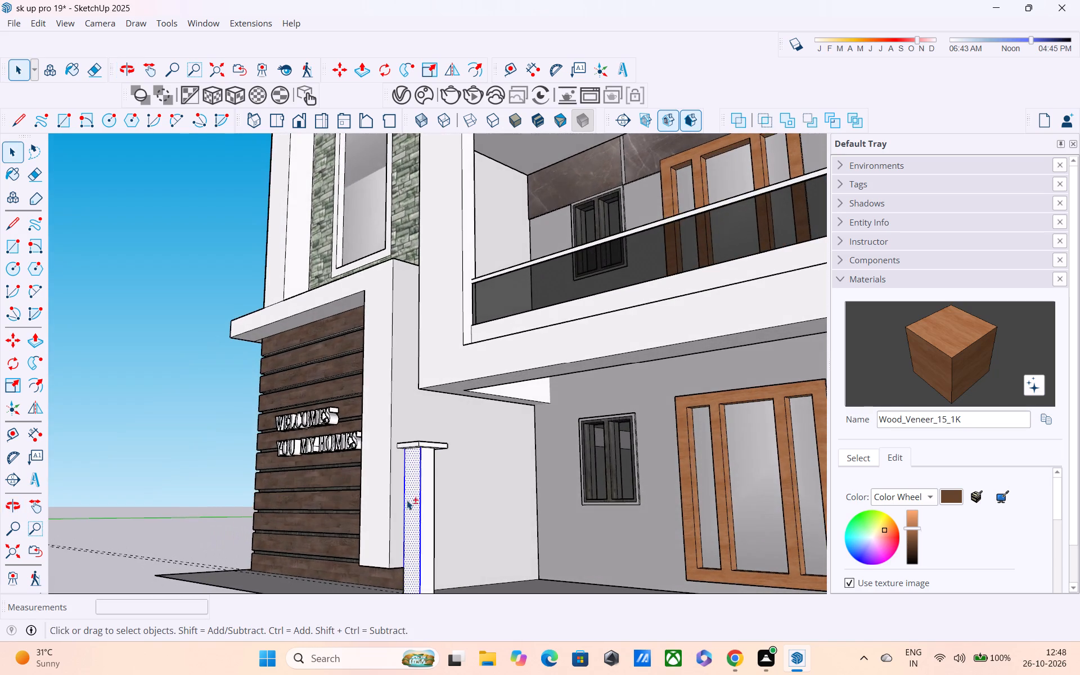
shift+scroll(426, 507, up, 2)
shift+click(426, 507)
shift+middle_drag(435, 510, 363, 436)
shift+scroll(371, 489, up, 2)
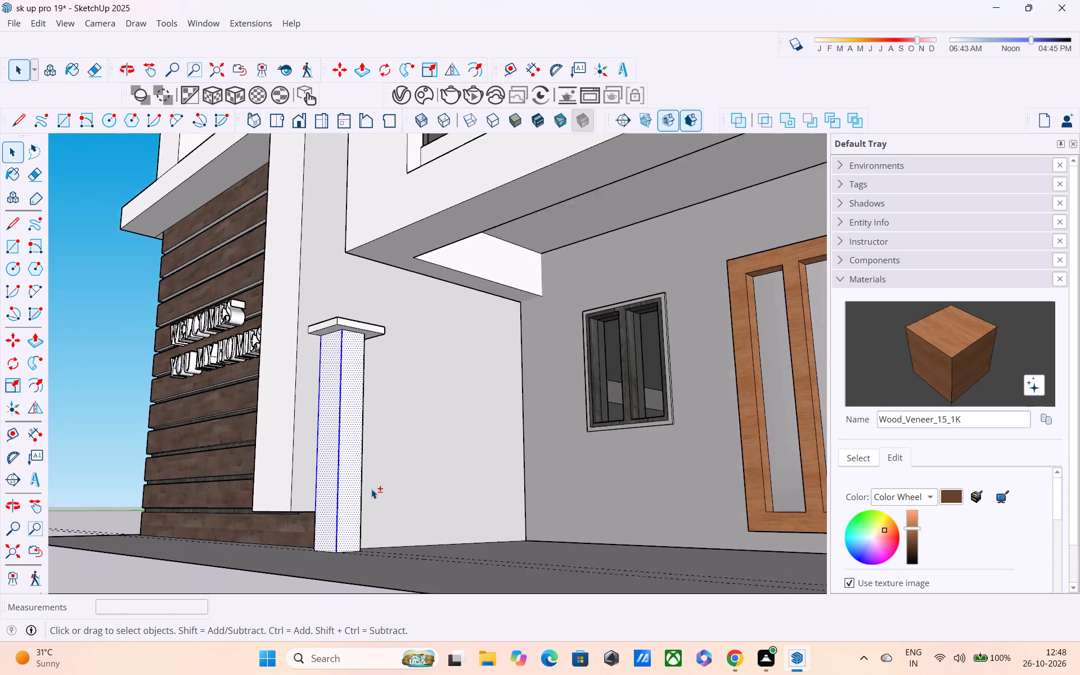
shift+scroll(371, 489, up, 1)
shift+click(361, 482)
Add the post shaft's rear face, toward the house entrance wall, and its outer vertical edge to the selection.
middle_drag(362, 483, 203, 534)
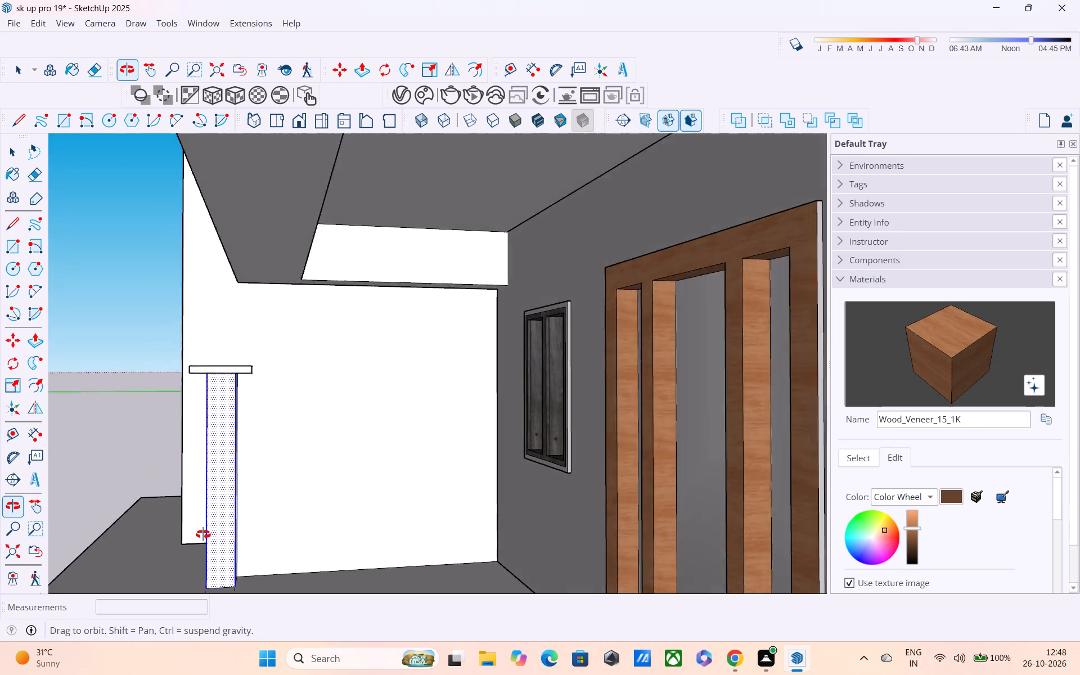
middle_drag(203, 534, 132, 514)
shift+scroll(169, 507, up, 3)
middle_drag(170, 492, 103, 498)
shift+scroll(125, 488, up, 2)
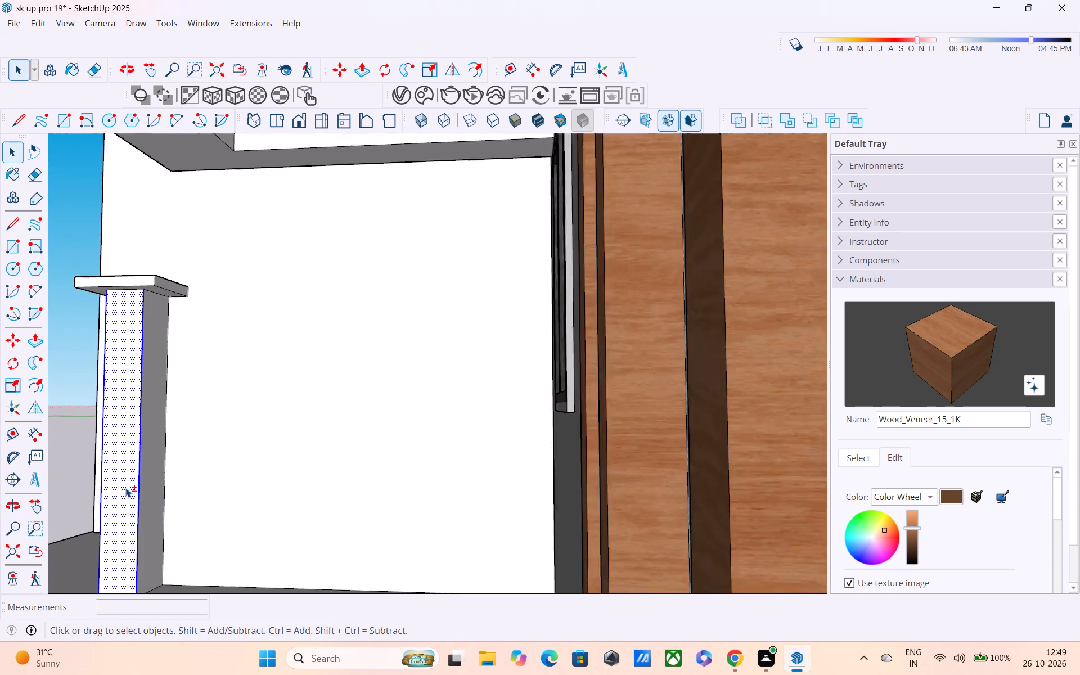
shift+scroll(125, 488, up, 4)
shift+click(161, 498)
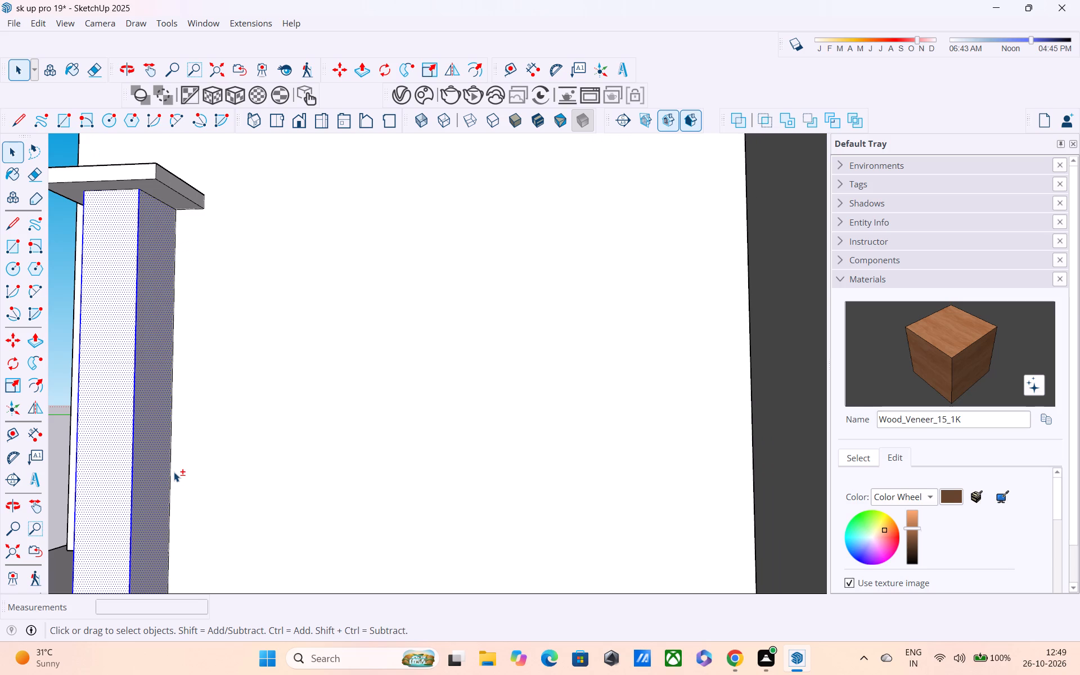
shift+click(172, 466)
Add the post shaft's rear outer vertical edge and the bottom edge of its side face away from the tower to the selection.
shift+middle_drag(172, 466, 175, 435)
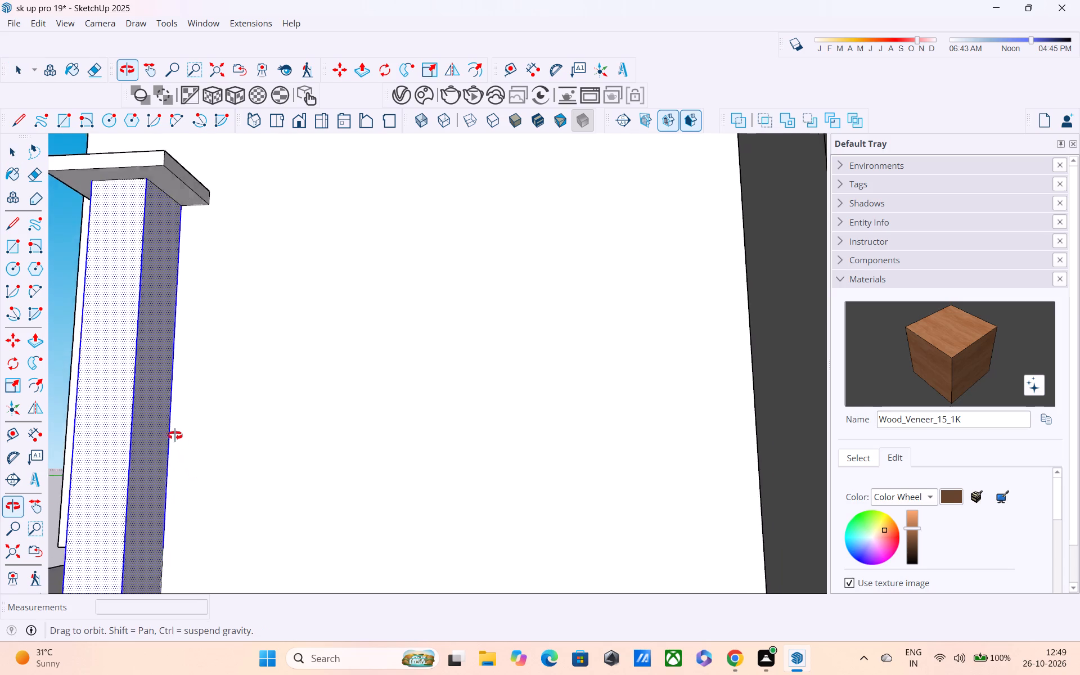
shift+middle_drag(175, 435, 207, 321)
shift+middle_drag(215, 328, 242, 397)
middle_drag(228, 388, 247, 488)
scroll(246, 480, down, 1)
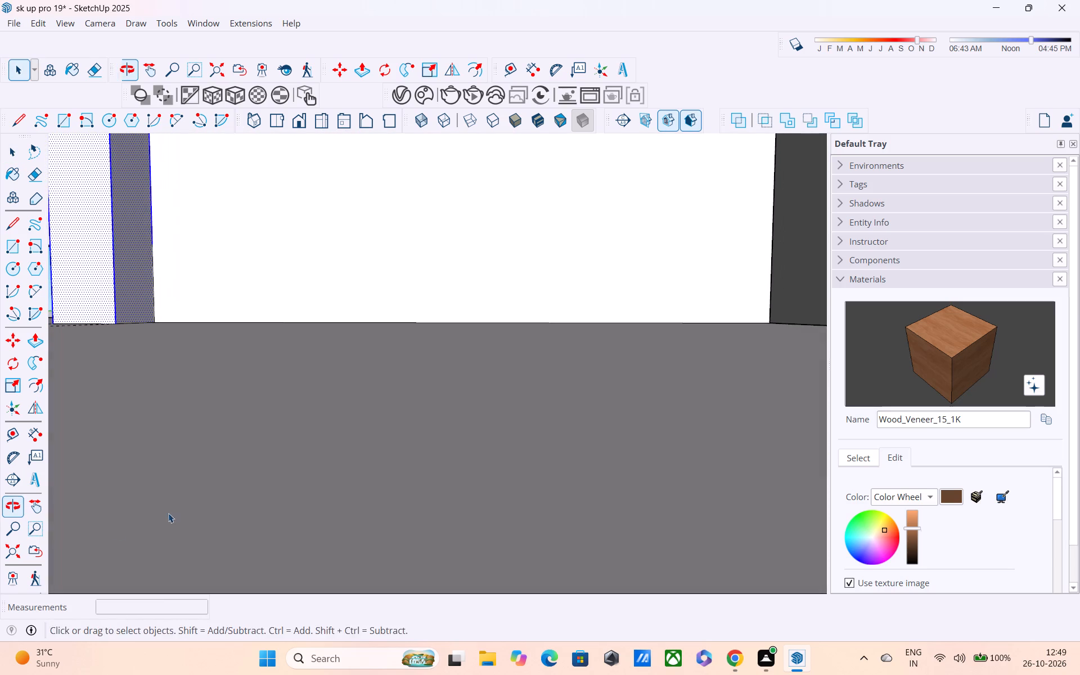
shift+click(15, 559)
scroll(717, 347, up, 1)
shift+middle_drag(717, 348, 664, 375)
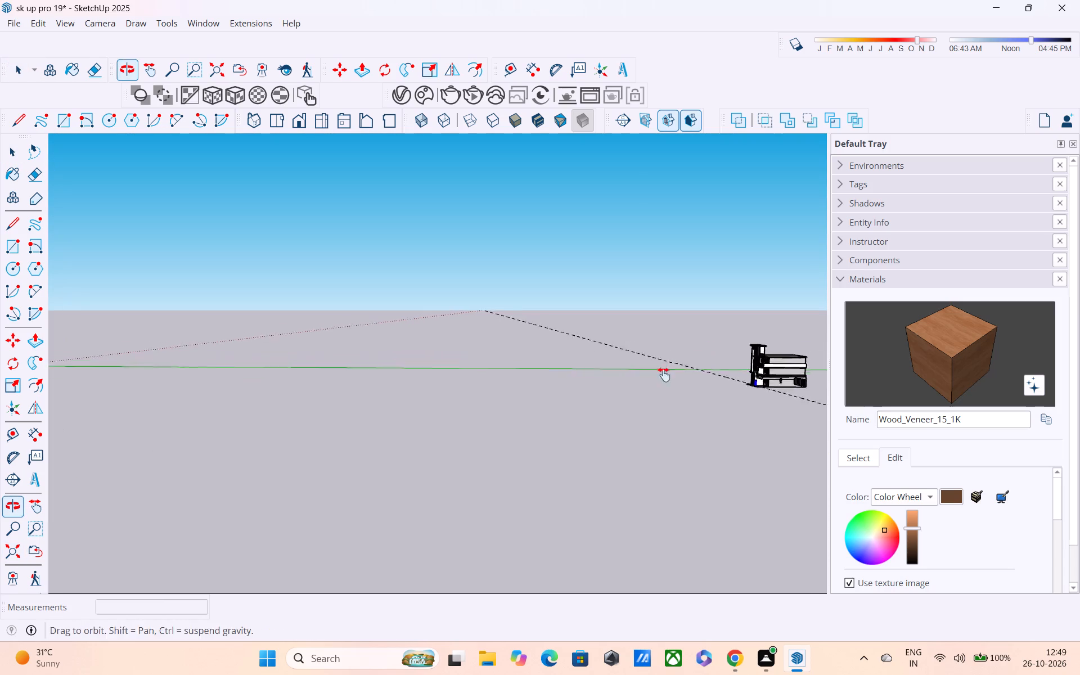
shift+middle_drag(664, 375, 465, 417)
scroll(488, 470, up, 13)
middle_drag(527, 438, 478, 421)
scroll(525, 438, up, 1)
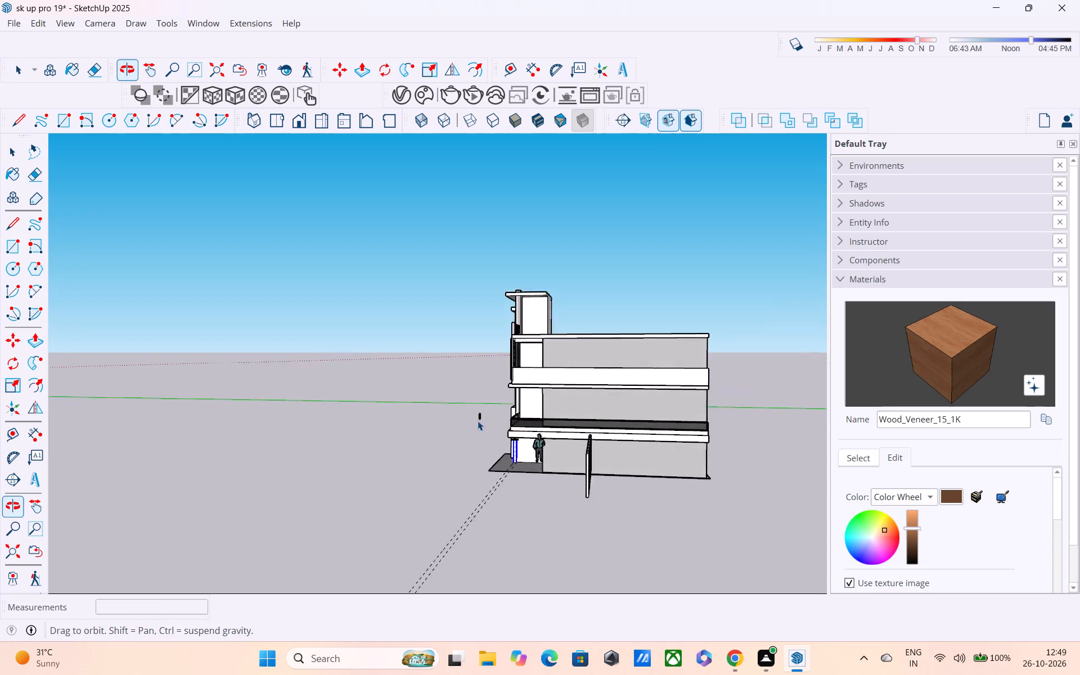
middle_drag(478, 421, 479, 421)
scroll(499, 442, up, 15)
middle_drag(544, 461, 461, 409)
scroll(468, 511, up, 5)
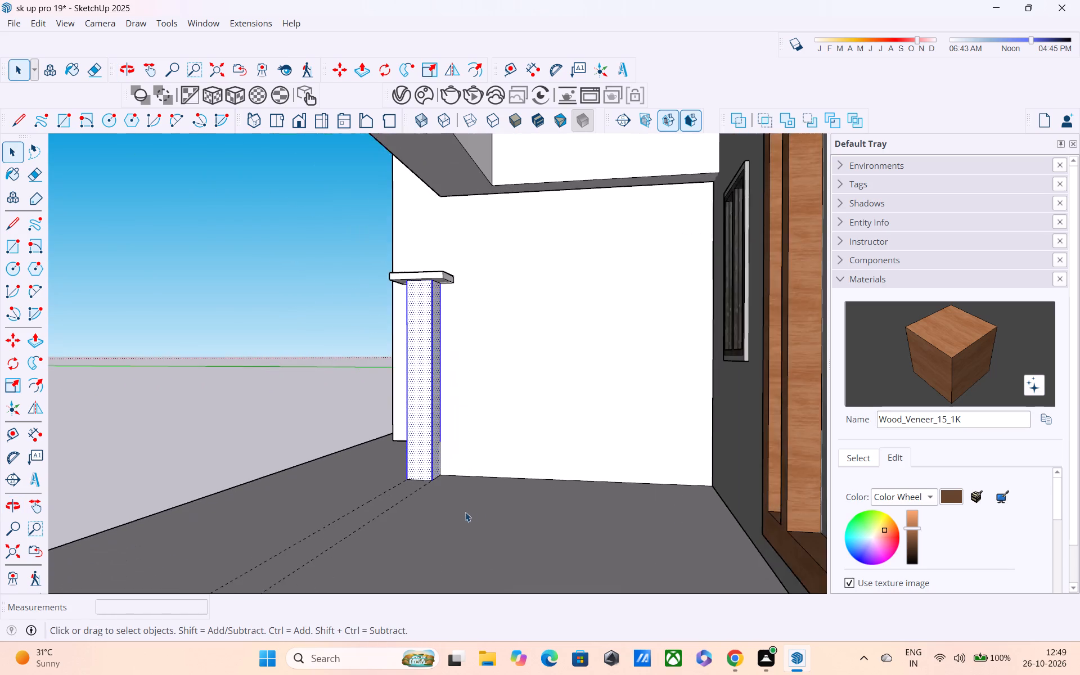
scroll(452, 461, up, 7)
shift+click(434, 453)
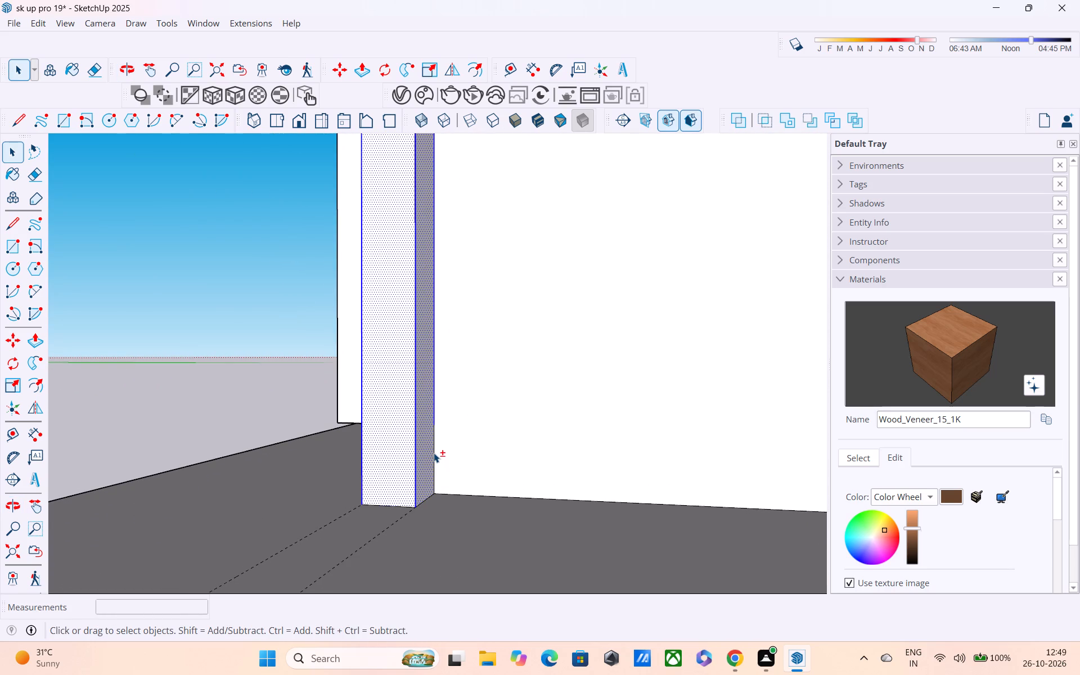
shift+click(424, 502)
shift+click(396, 508)
Add the shaft's front bottom edge and the exposed lower face on its tower side to the selection.
middle_drag(396, 507, 707, 513)
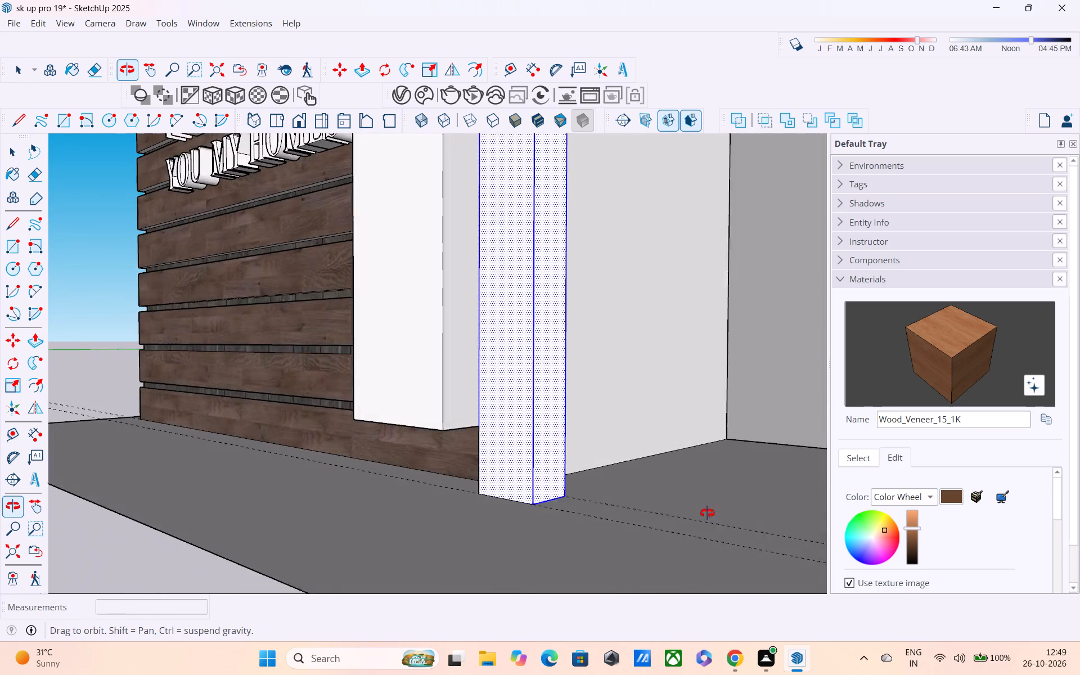
middle_drag(707, 513, 708, 512)
shift+scroll(529, 510, up, 3)
shift+click(512, 497)
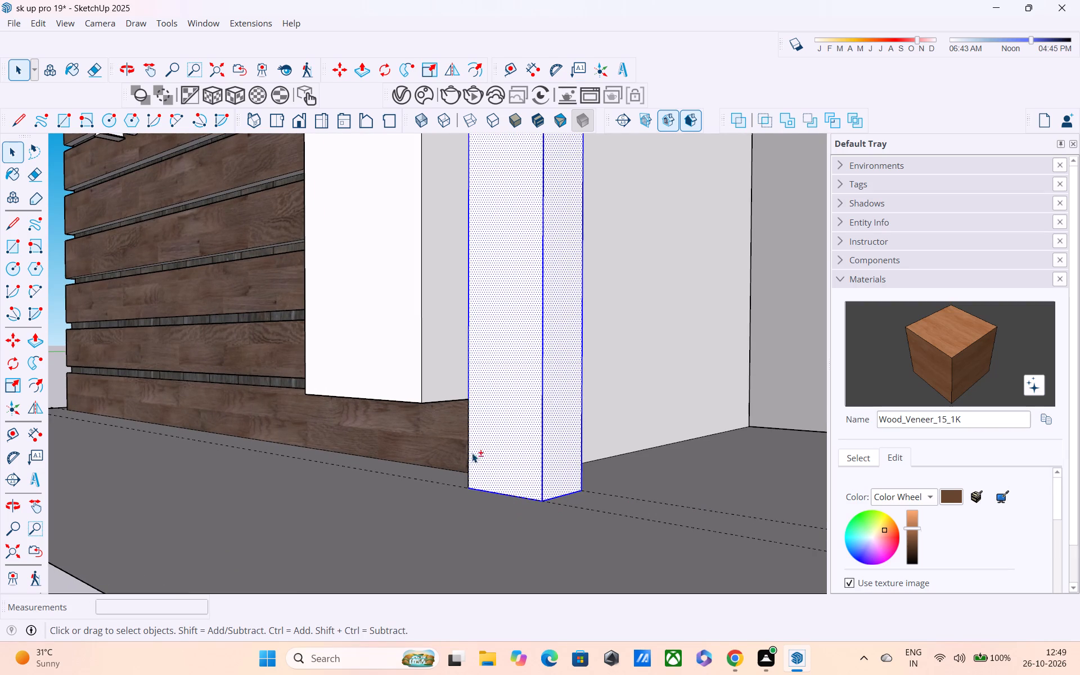
shift+click(469, 445)
shift+middle_drag(477, 449, 348, 472)
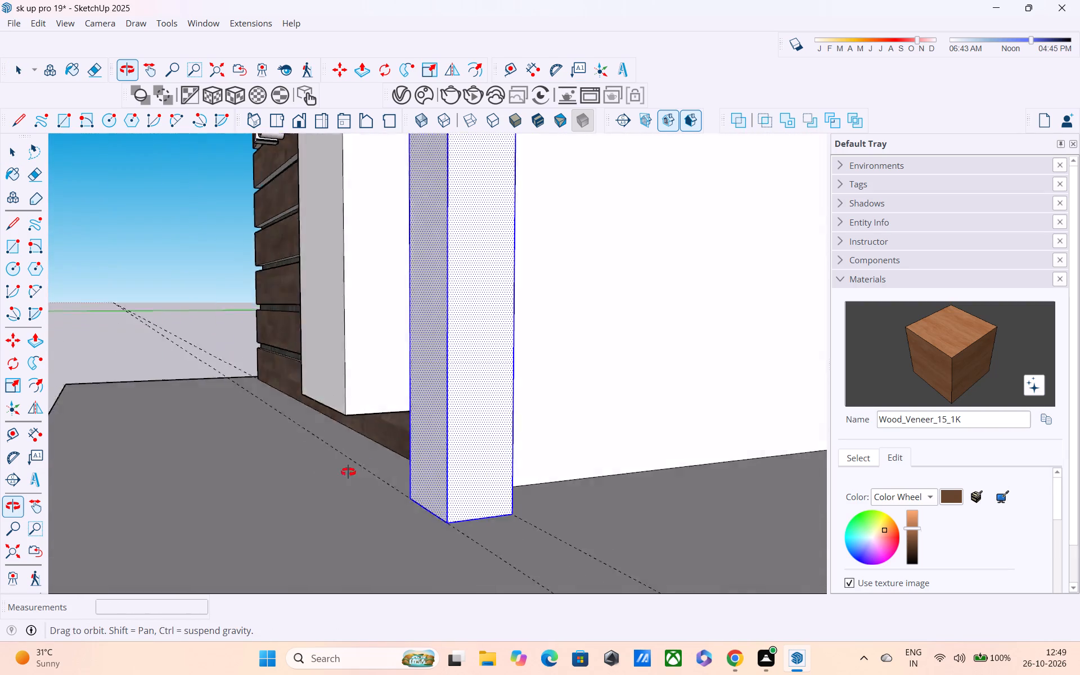
shift+middle_drag(348, 472, 902, 408)
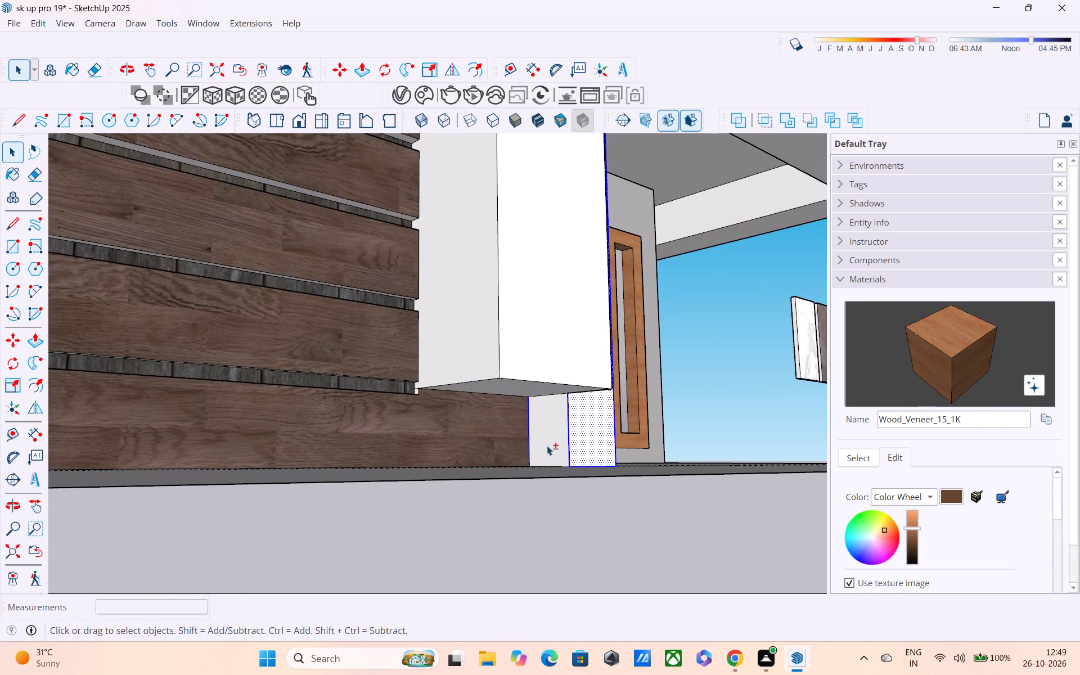
shift+click(547, 445)
Copy the selected post shaft about 6' 1 5/8" away from the tower along the ground guide lines.
scroll(564, 444, down, 1)
middle_drag(552, 445, 168, 512)
scroll(207, 503, down, 4)
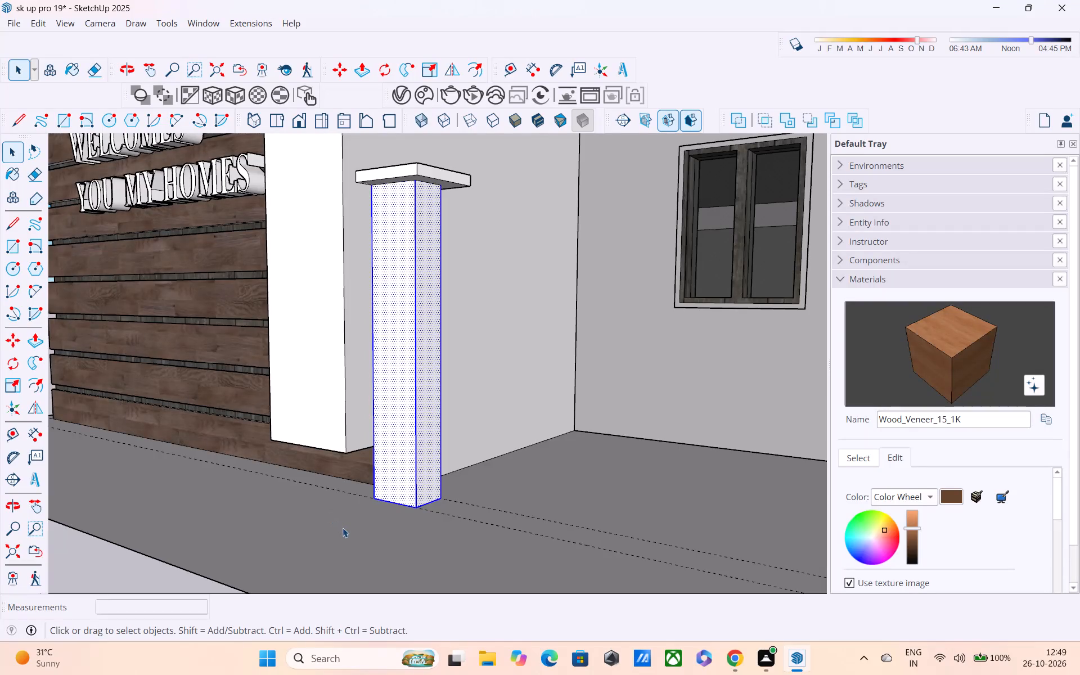
key(m)
click(411, 507)
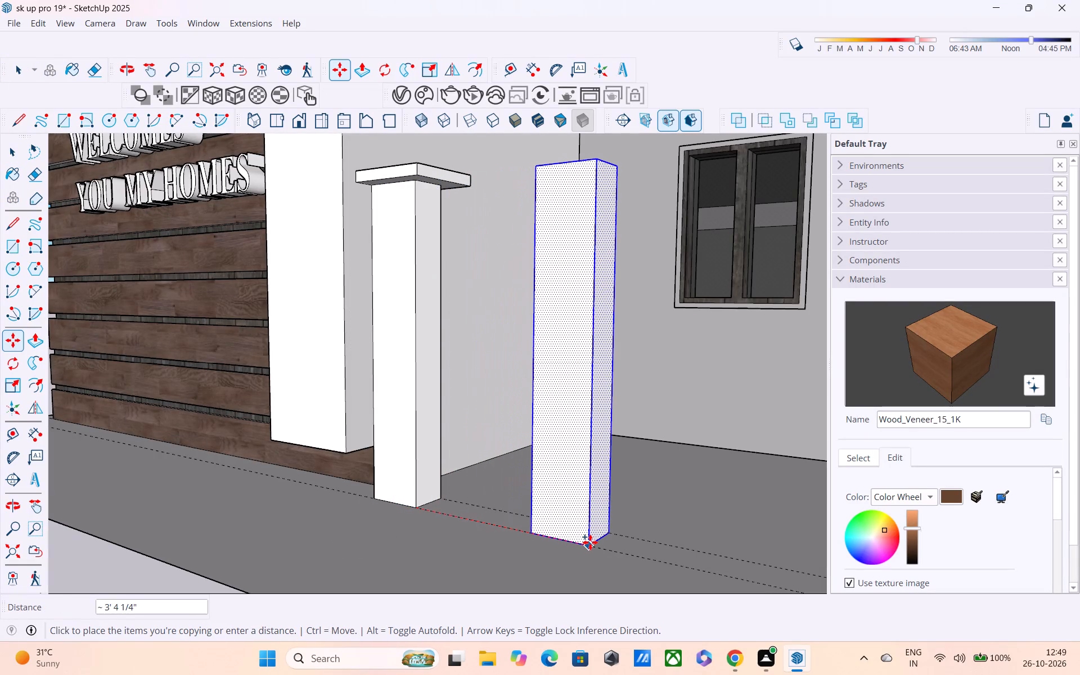
scroll(517, 539, down, 1)
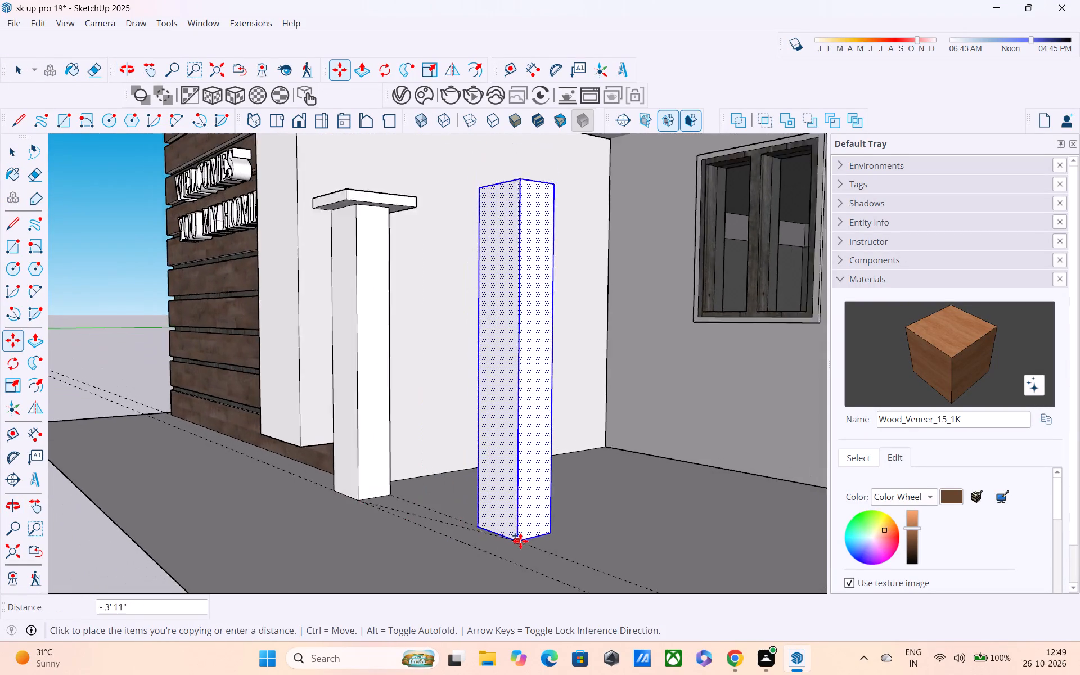
scroll(520, 541, down, 2)
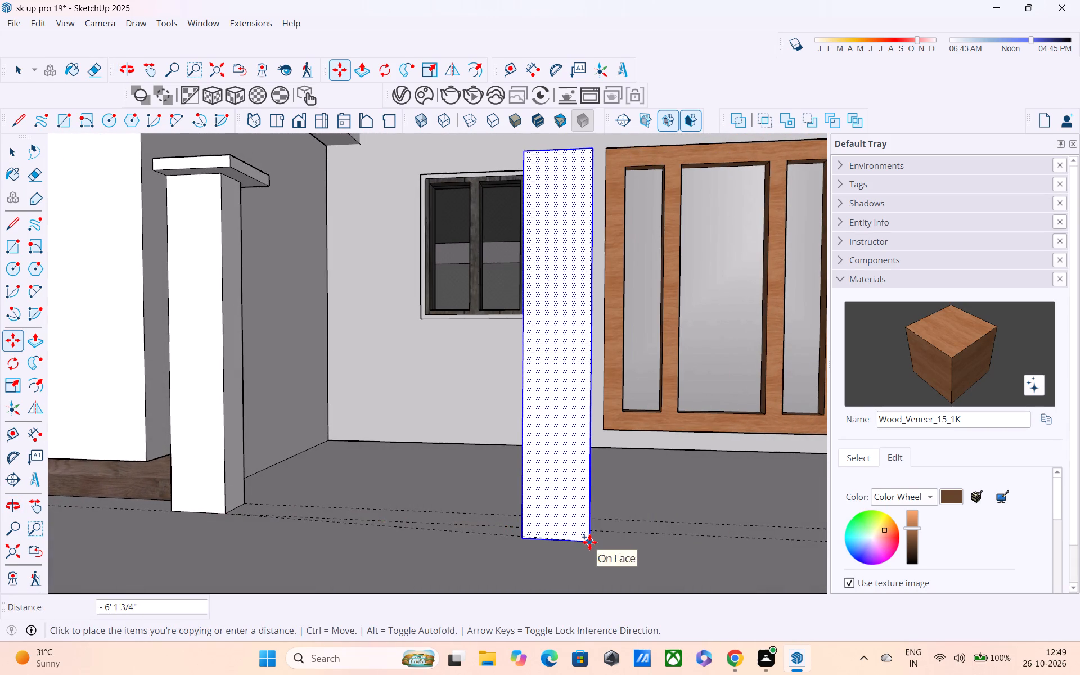
click(599, 535)
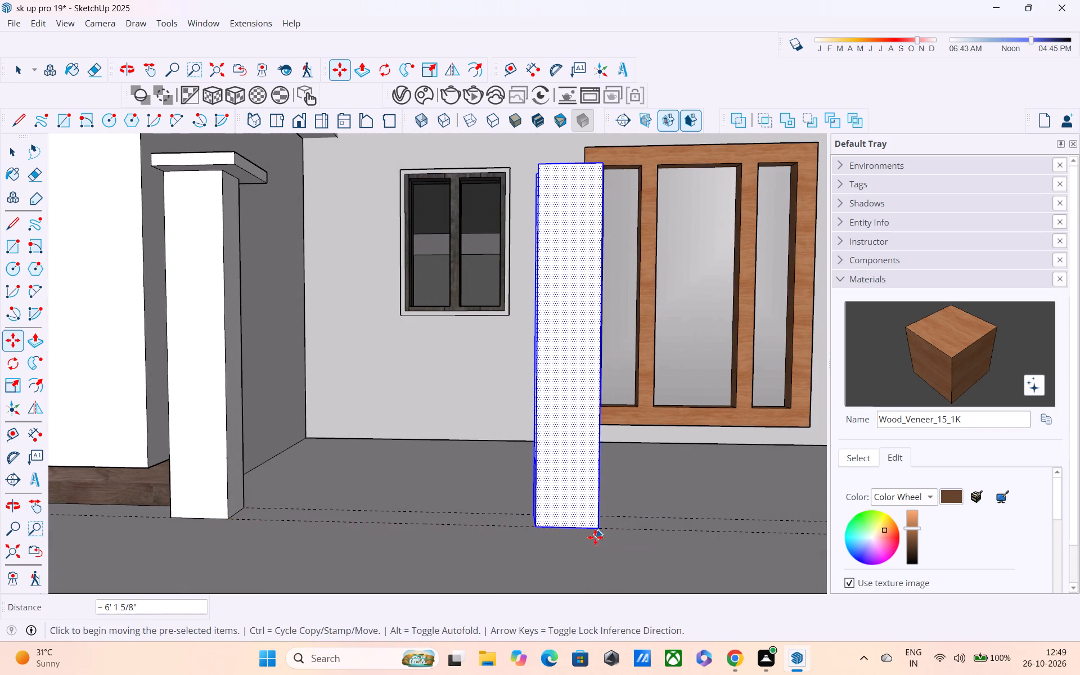
Draw a 9" wide rectangle to close the opening above the small lower face on the copied shaft's tower-facing side.
scroll(543, 531, down, 2)
middle_drag(543, 530, 635, 595)
key(space)
middle_drag(503, 518, 638, 520)
click(688, 279)
middle_drag(512, 345, 562, 341)
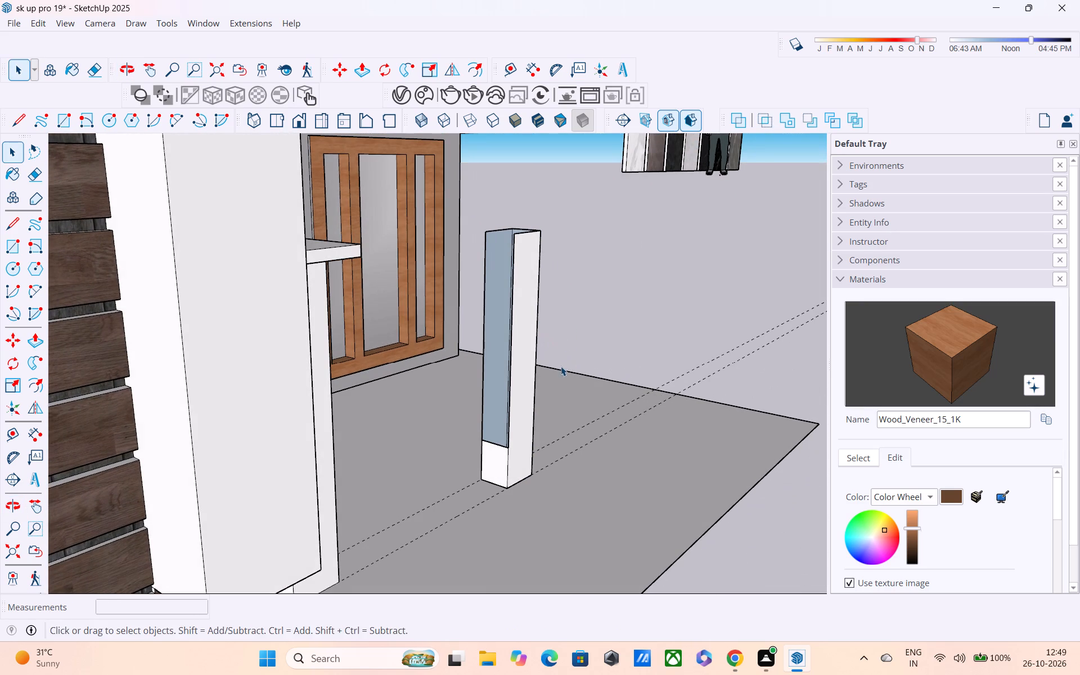
key(r)
click(486, 237)
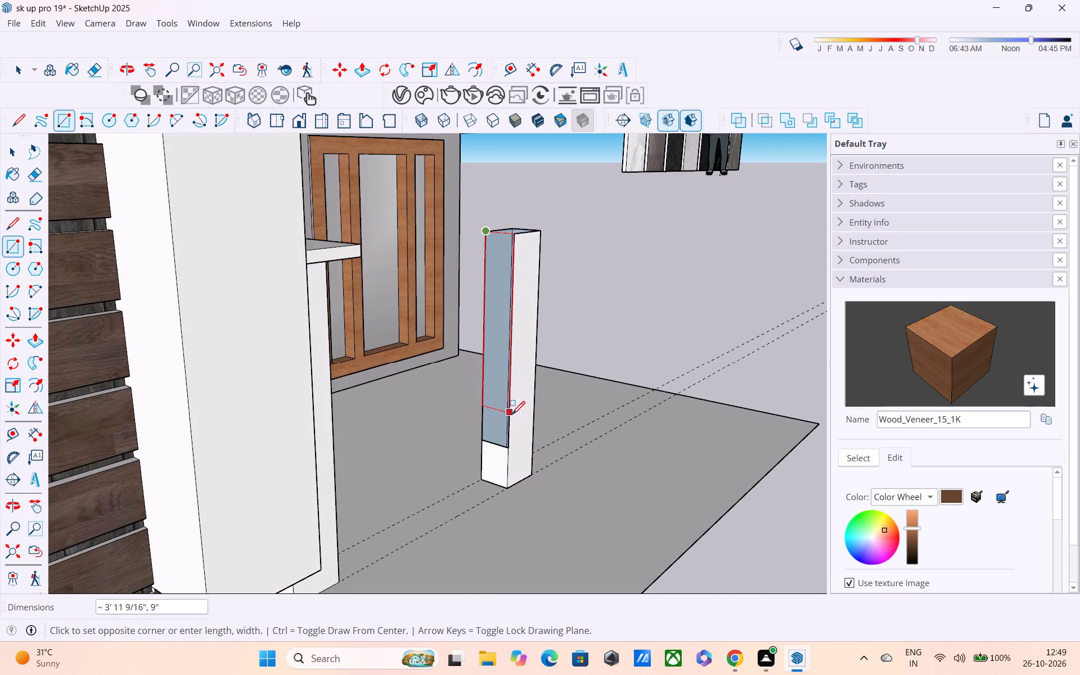
click(510, 447)
Select the original post cap's front face, top face and side face away from the tower, together with their edges.
middle_drag(521, 434, 448, 550)
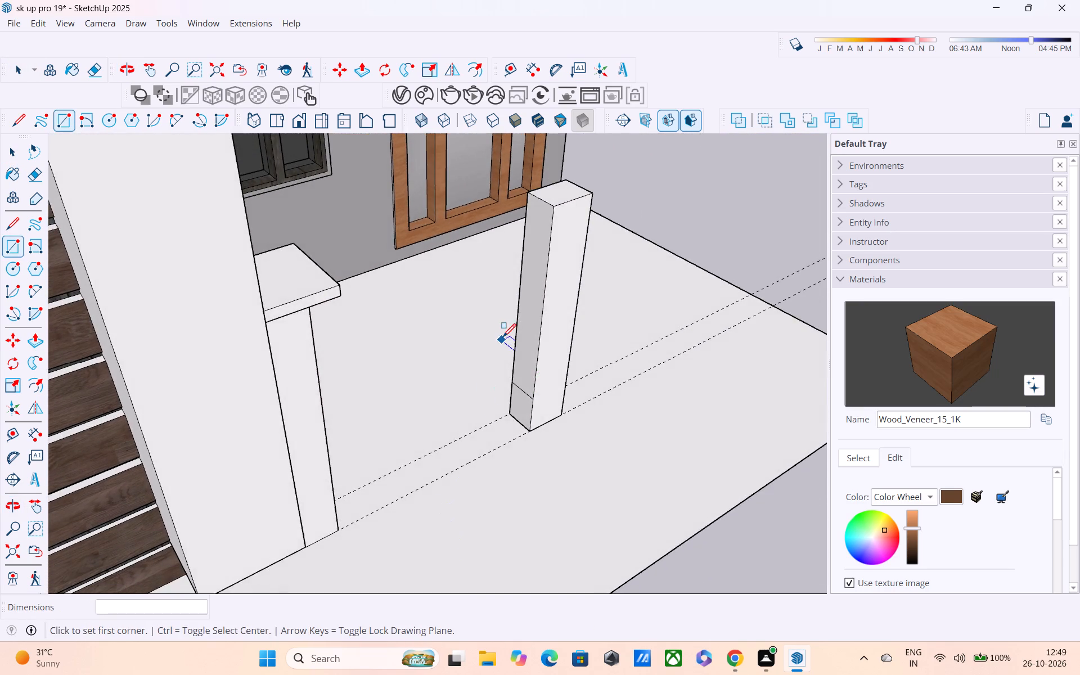
scroll(503, 338, down, 2)
middle_drag(503, 337, 376, 318)
scroll(371, 309, up, 1)
middle_drag(369, 304, 363, 268)
key(space)
double_click(366, 272)
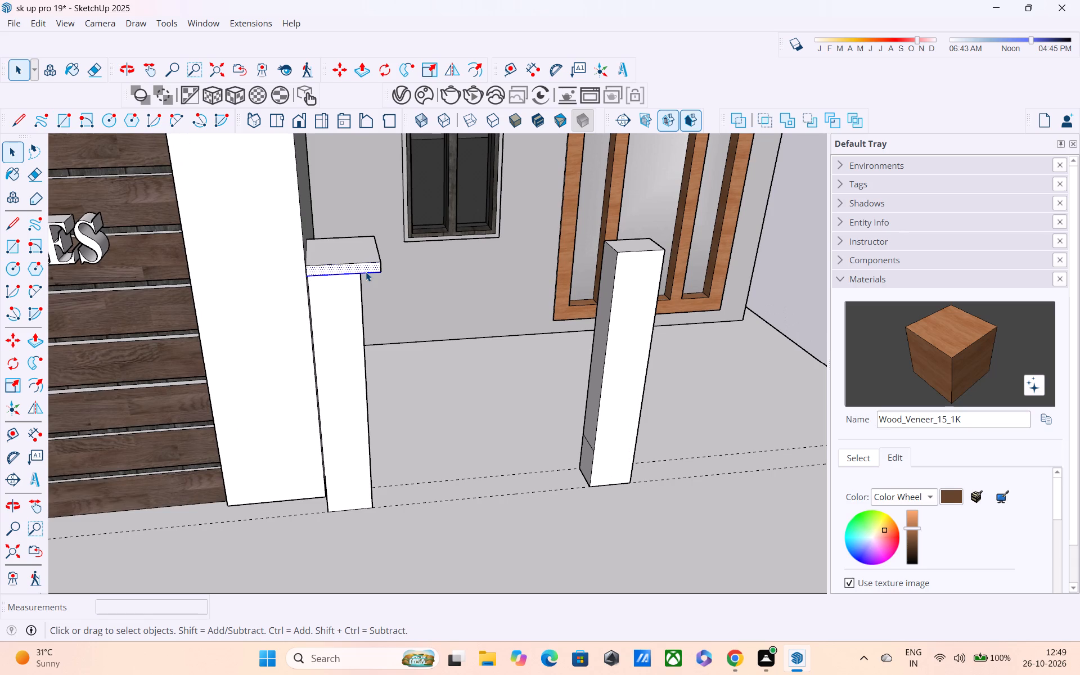
double_click(366, 272)
click(462, 362)
click(367, 262)
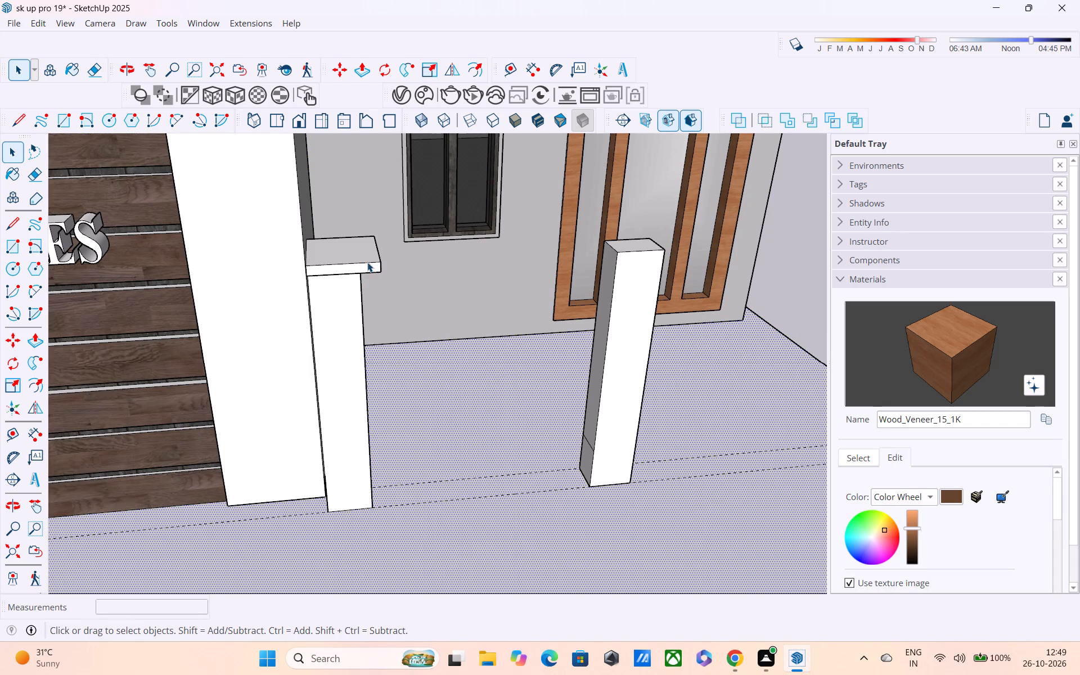
shift+click(366, 271)
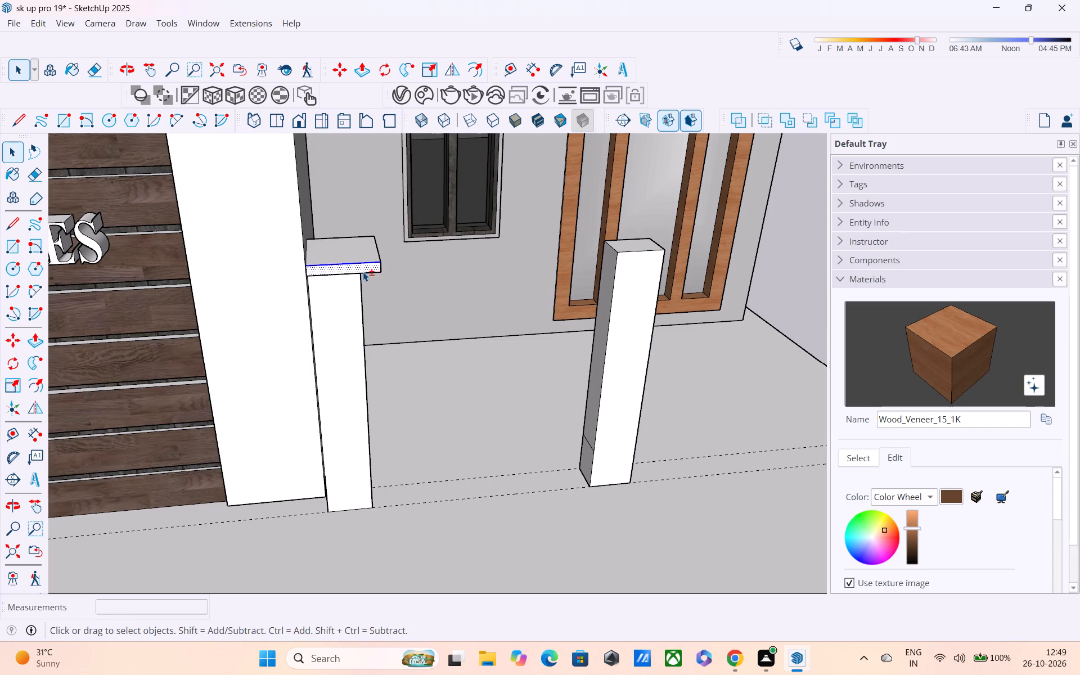
shift+click(364, 273)
shift+middle_drag(376, 269, 240, 282)
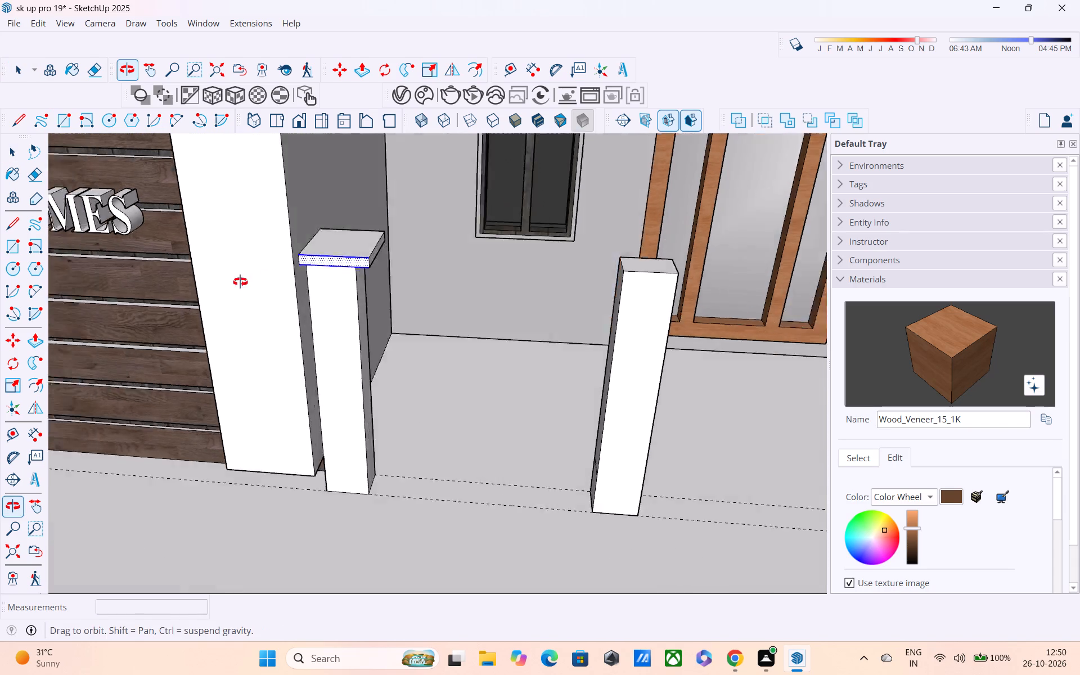
shift+middle_drag(240, 282, 129, 285)
shift+double_click(377, 238)
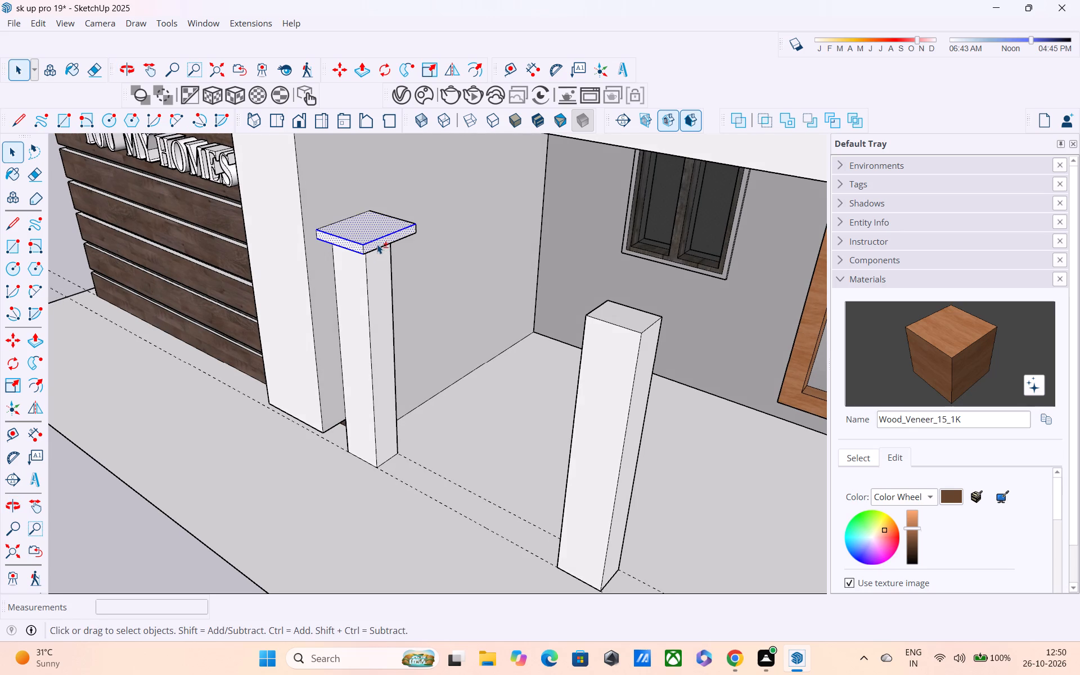
shift+click(379, 247)
Add the cap's underside and its remaining corner and lower edges at the tower side and rear to the selection.
middle_drag(372, 245, 380, 189)
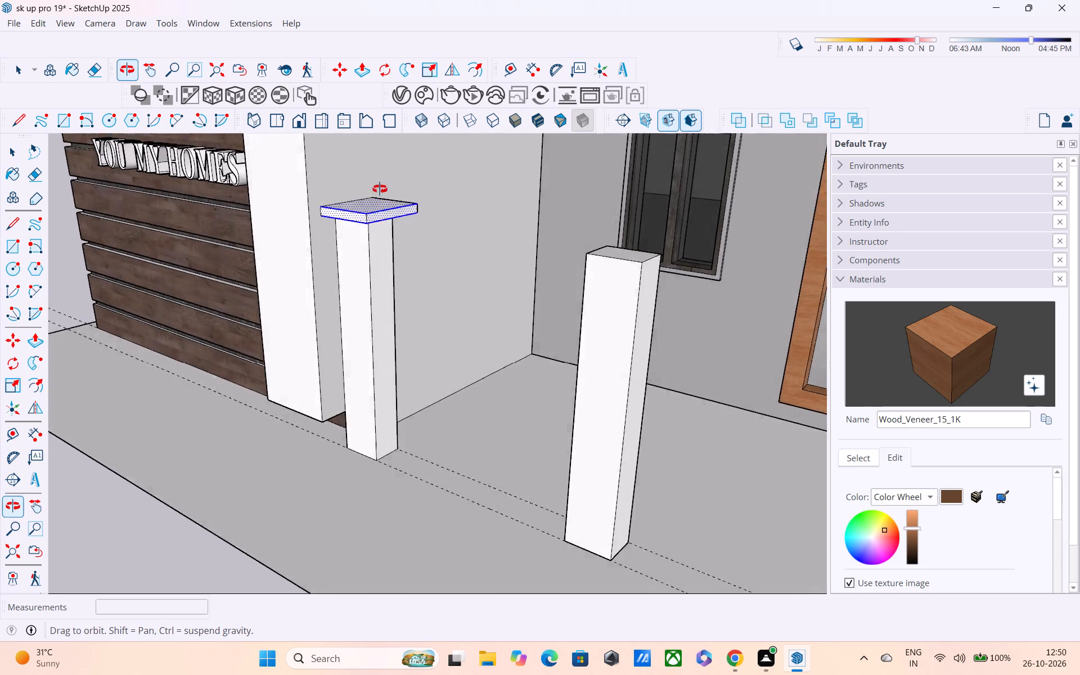
middle_drag(380, 189, 378, 181)
scroll(335, 282, up, 2)
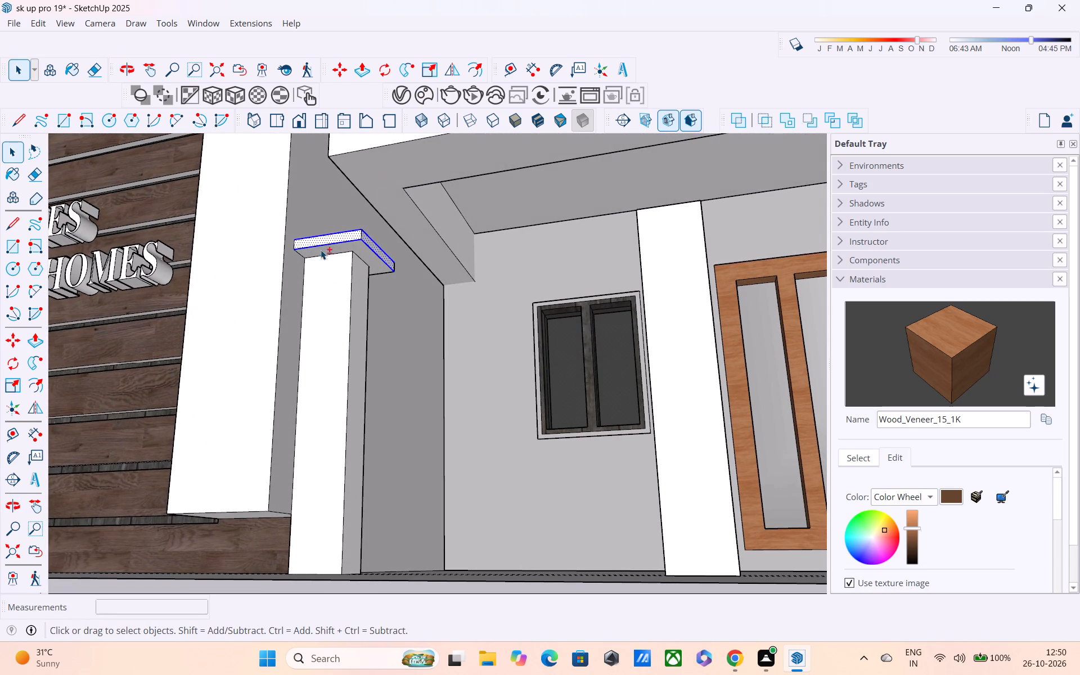
shift+click(321, 245)
shift+click(318, 251)
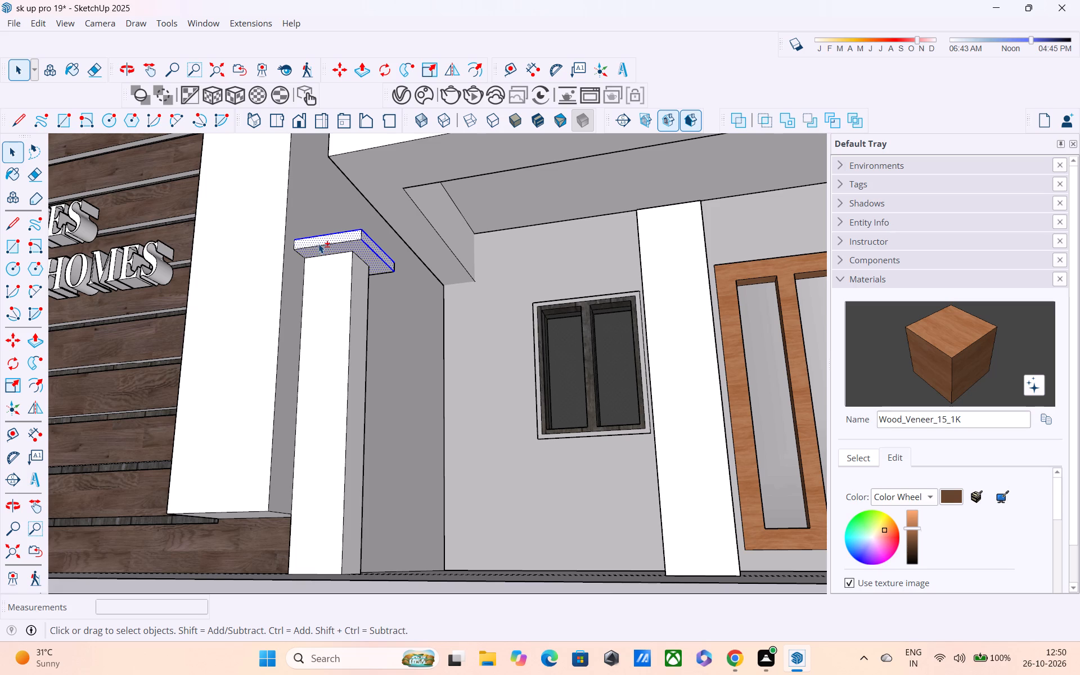
shift+click(318, 246)
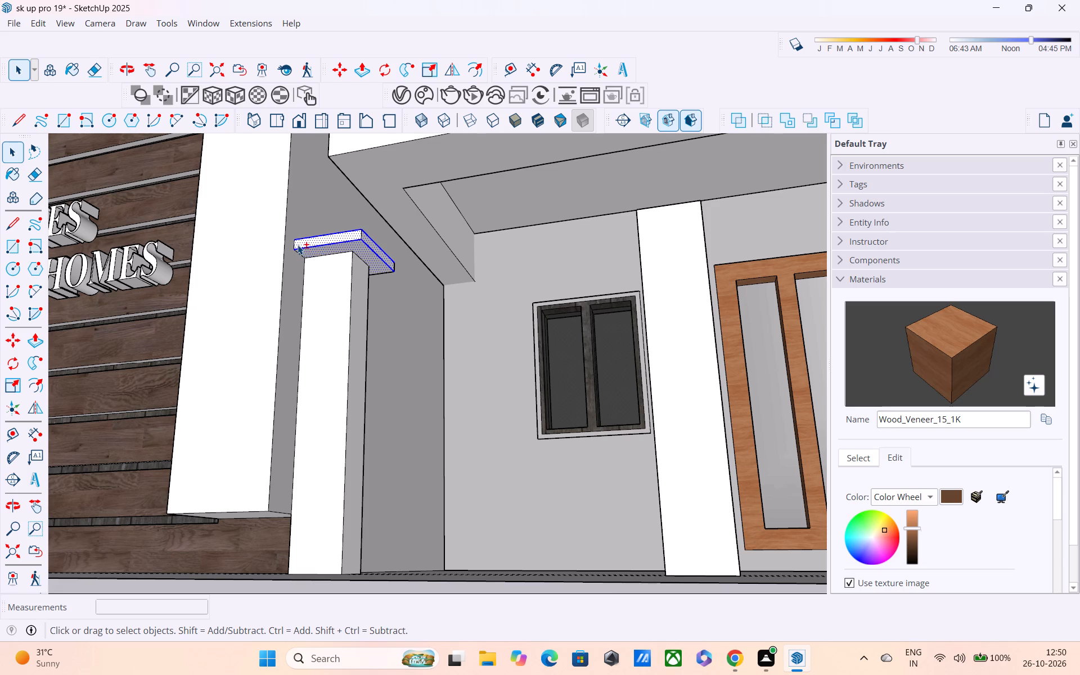
shift+click(294, 242)
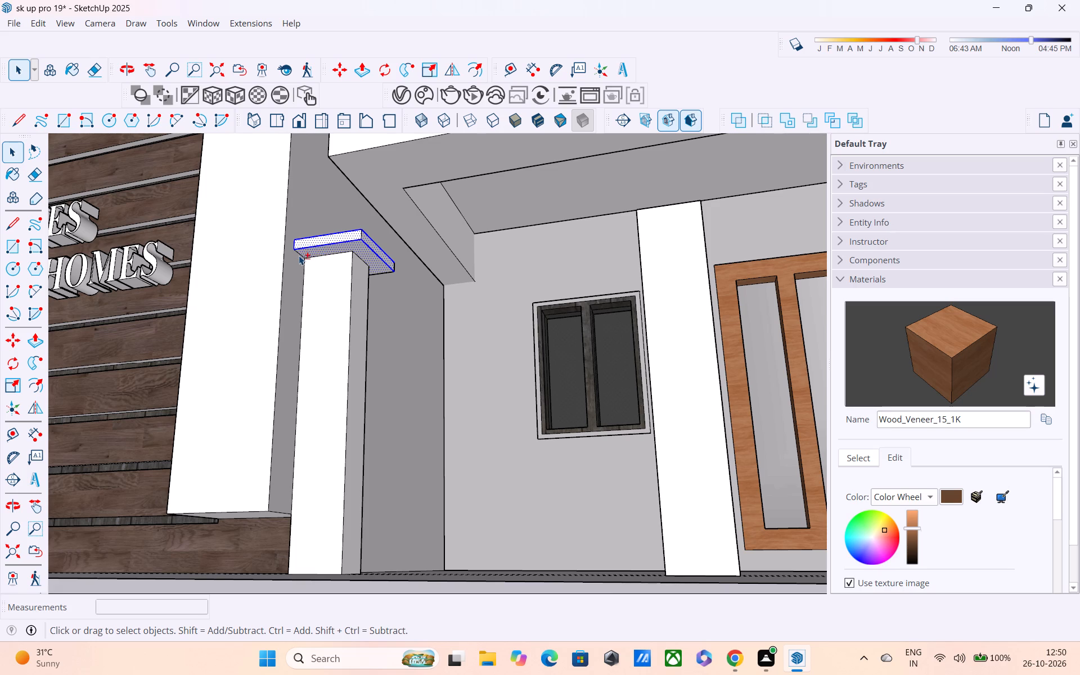
shift+click(299, 254)
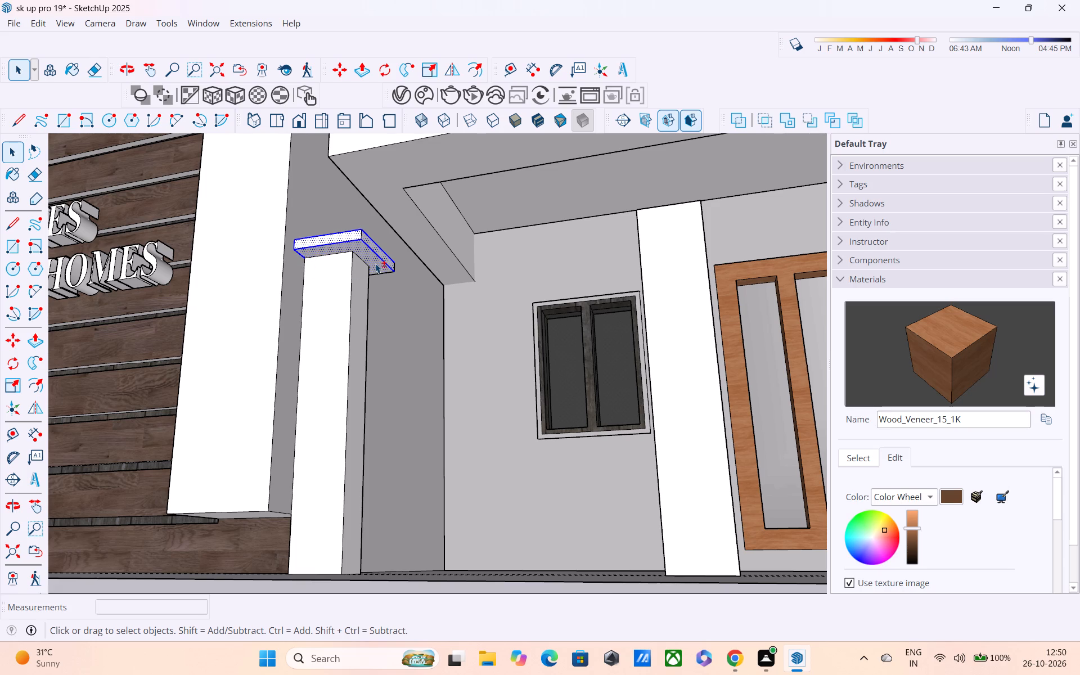
shift+click(379, 273)
Add the original post cap's rear face and its surrounding edges to the selection.
middle_drag(388, 263, 106, 352)
scroll(197, 317, up, 1)
scroll(306, 296, up, 1)
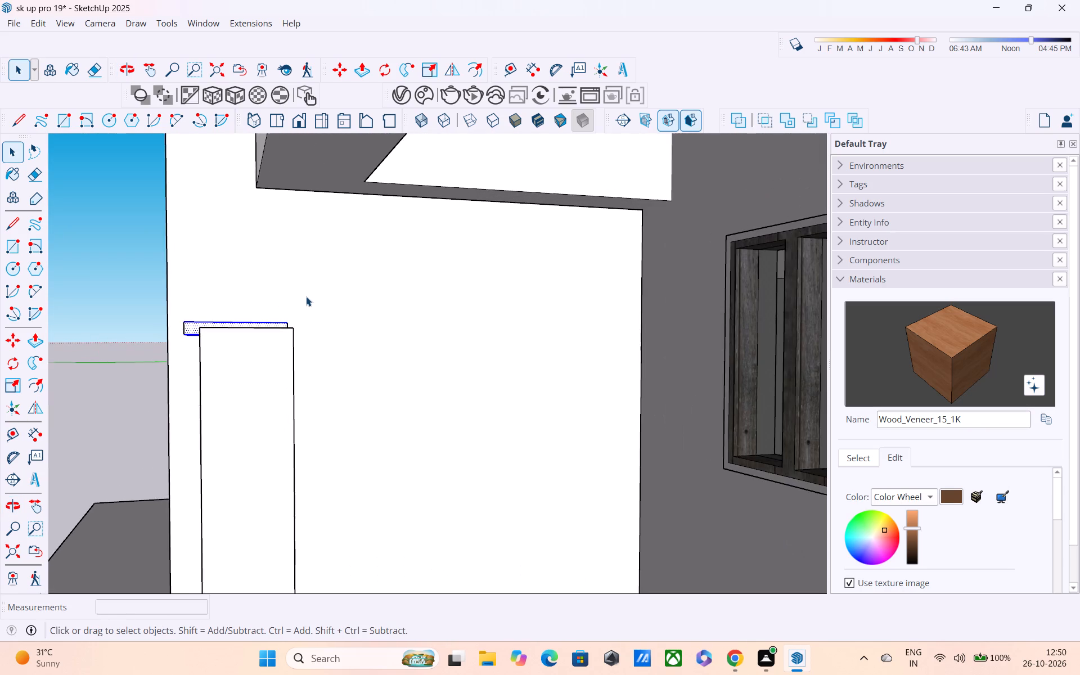
scroll(306, 296, up, 1)
middle_drag(306, 296, 266, 323)
shift+scroll(224, 368, up, 3)
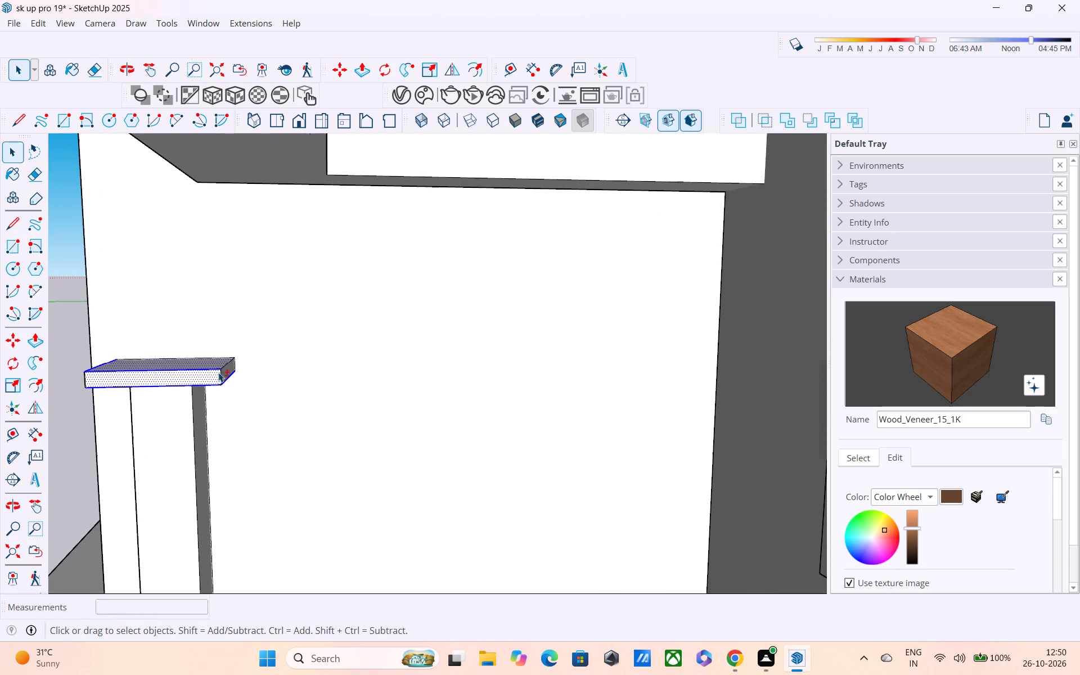
shift+scroll(229, 373, up, 2)
shift+click(226, 374)
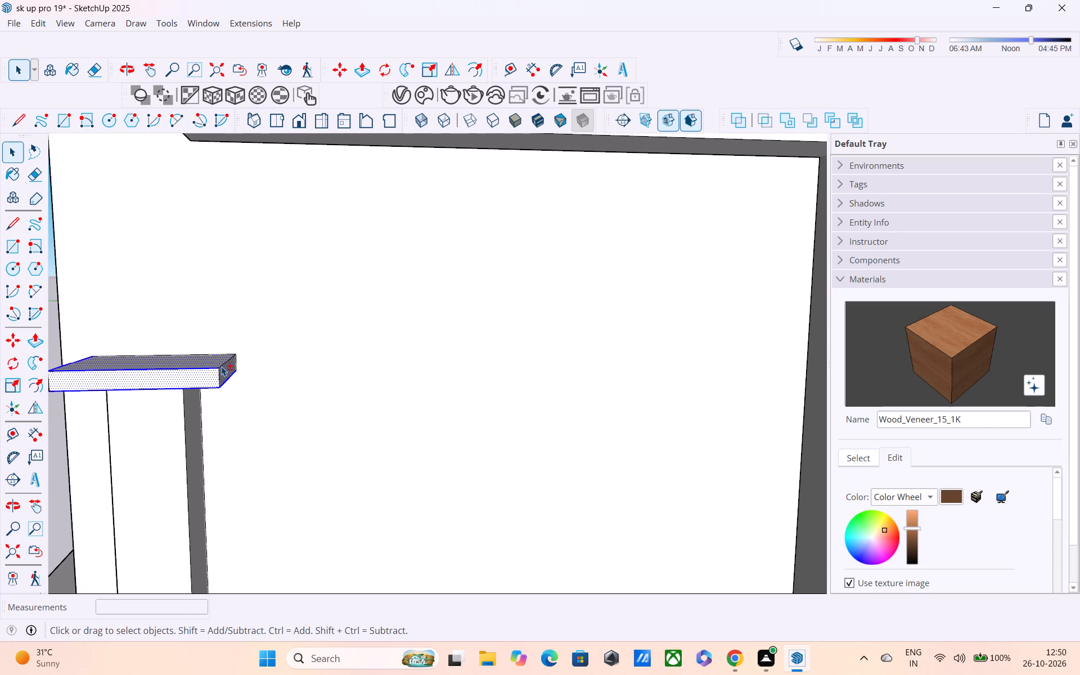
shift+click(221, 366)
shift+scroll(204, 347, up, 3)
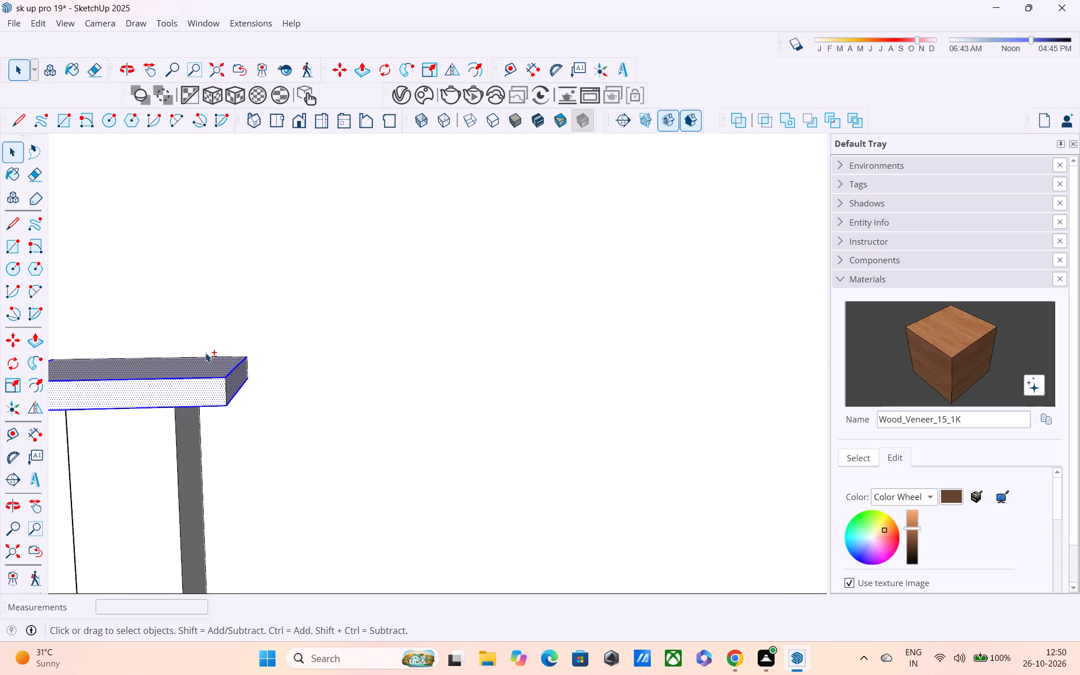
shift+middle_drag(206, 354, 218, 441)
shift+scroll(218, 446, up, 4)
shift+click(220, 444)
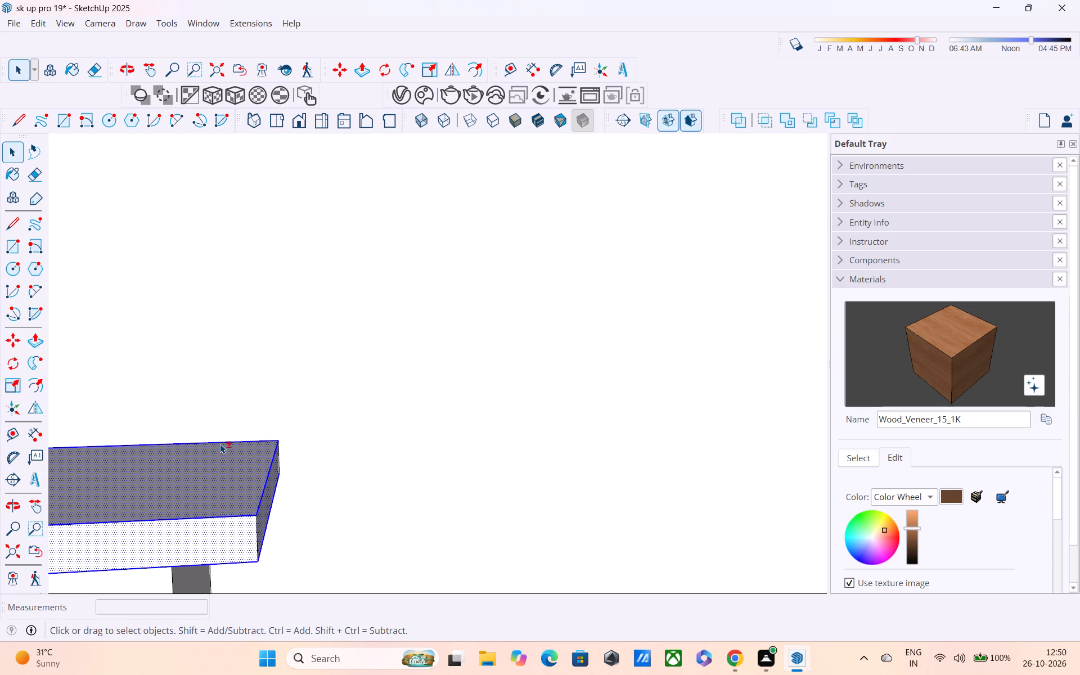
shift+click(278, 456)
shift+middle_drag(281, 459, 314, 458)
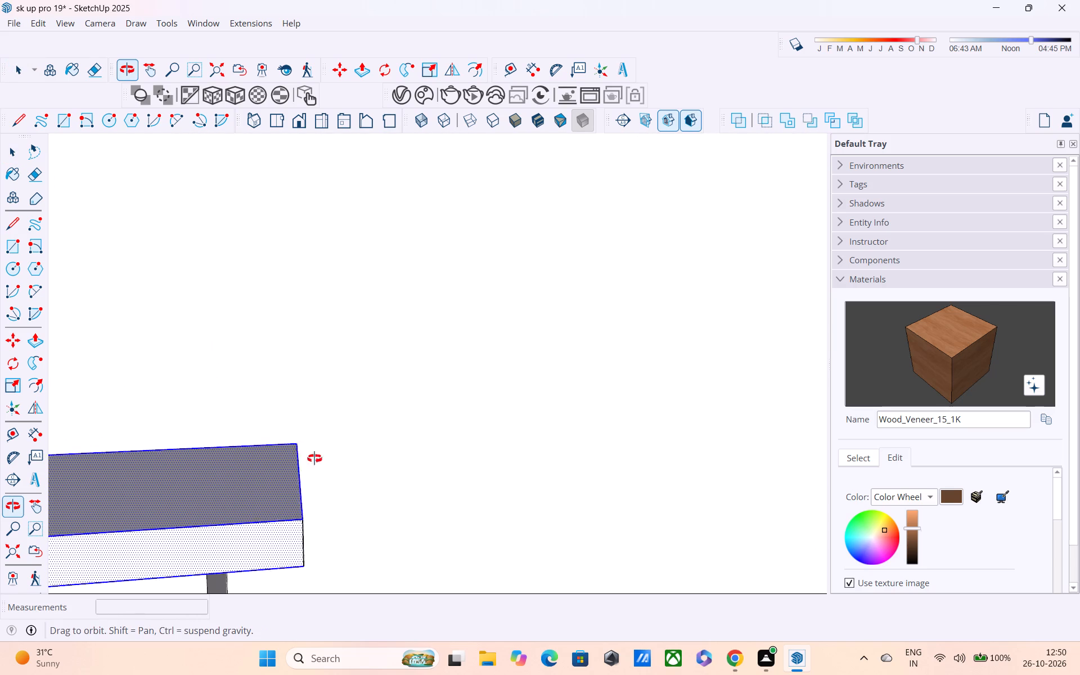
shift+middle_drag(314, 458, 569, 378)
Copy the selected cap about 6' 2" away from the tower onto the top of the copied post shaft.
key(m)
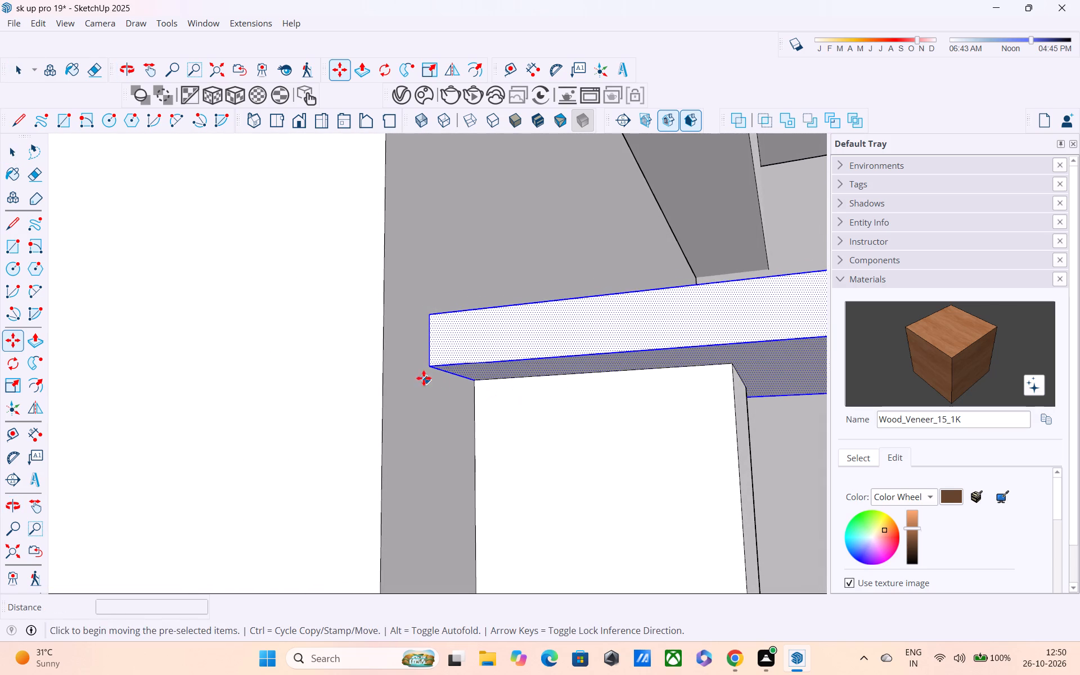
click(432, 366)
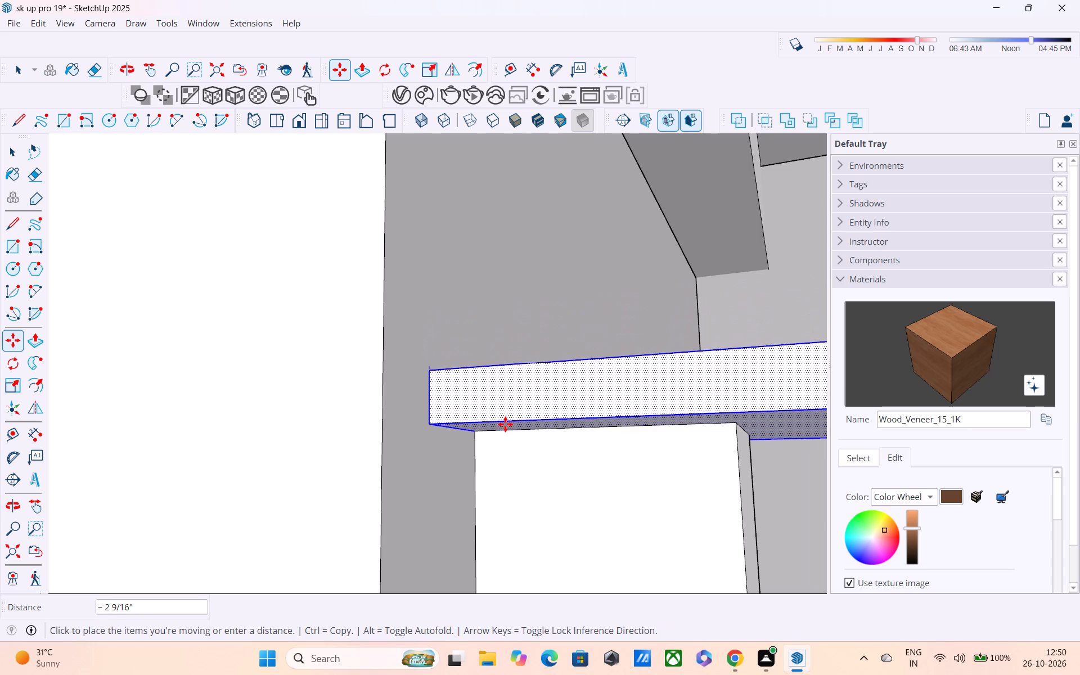
shift+middle_drag(577, 415, 353, 416)
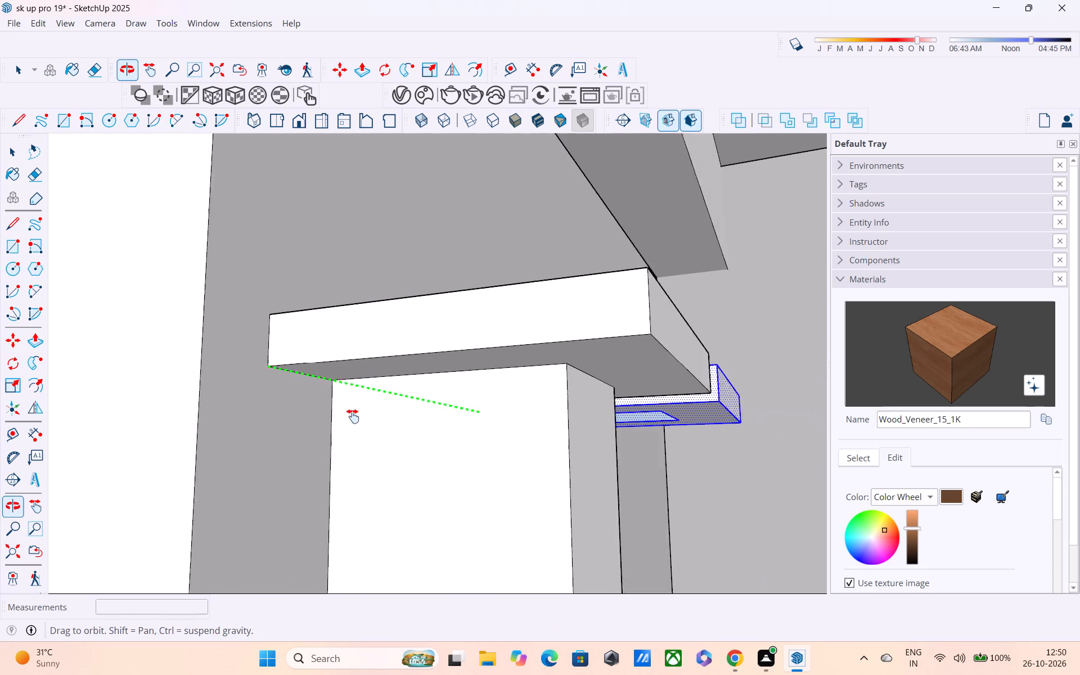
shift+middle_drag(353, 416, 158, 420)
scroll(169, 421, down, 5)
middle_drag(478, 425, 232, 374)
scroll(337, 350, down, 3)
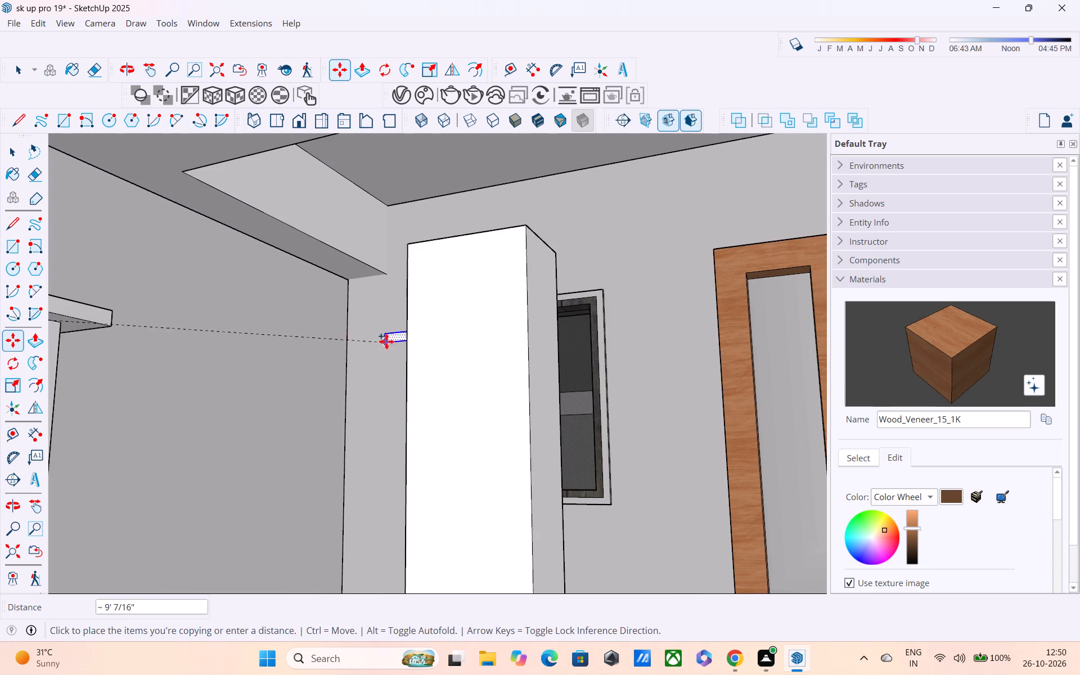
middle_drag(420, 317, 442, 444)
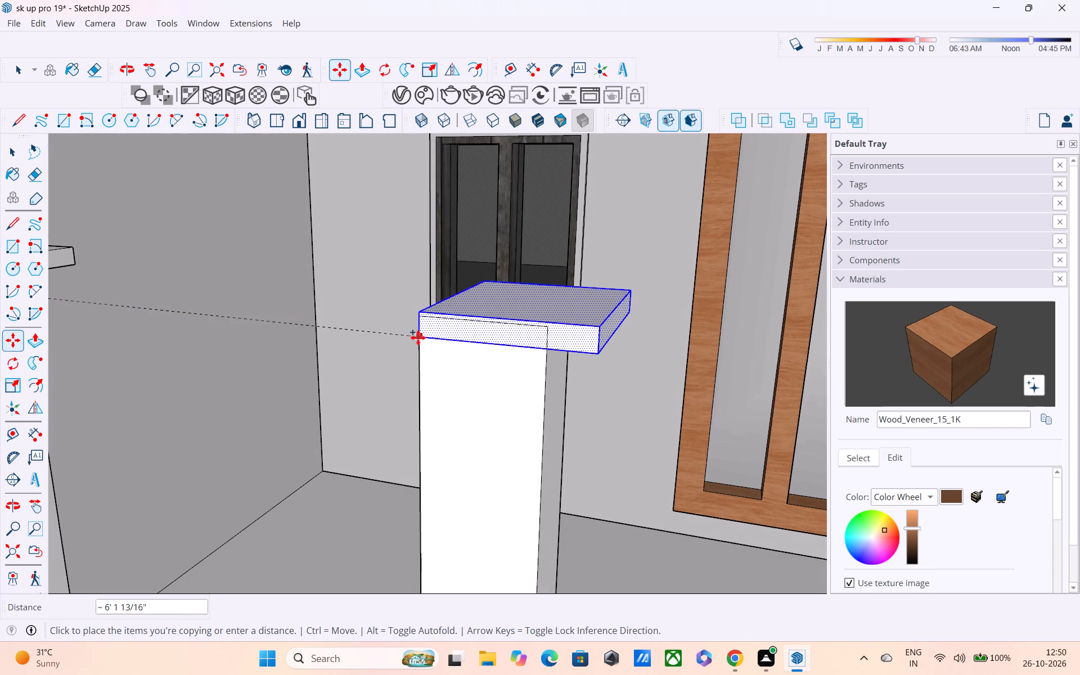
click(408, 335)
Draw a rectangle about 2 3/8" by 1' 7" to close the copied cap's open tower-facing side.
middle_drag(454, 343, 617, 273)
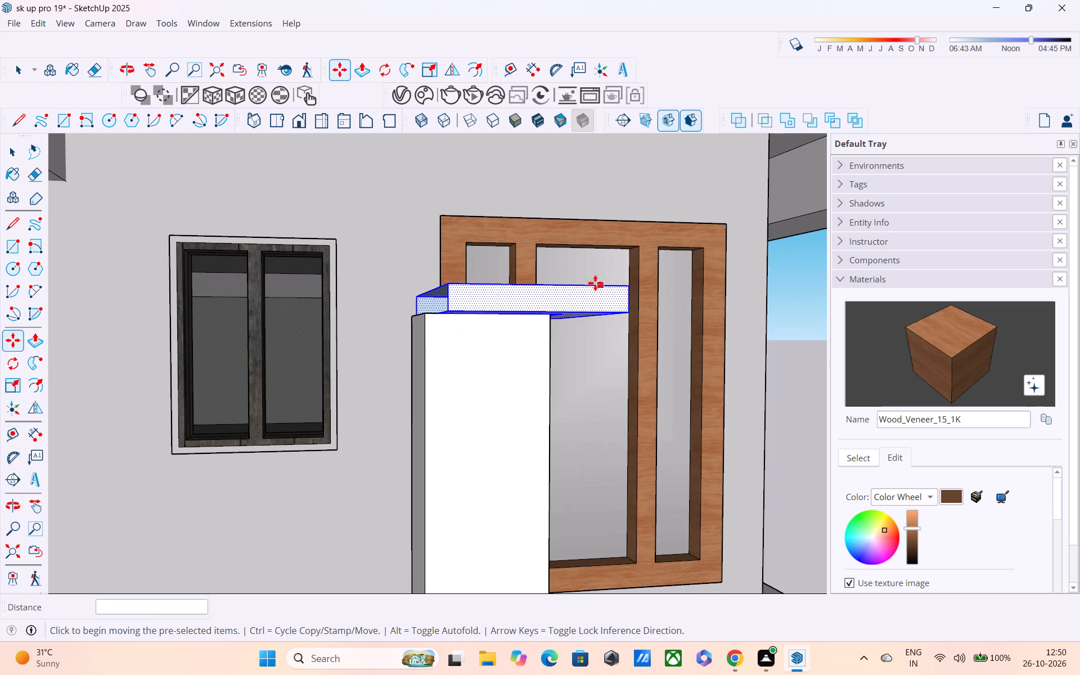
middle_drag(476, 301, 660, 408)
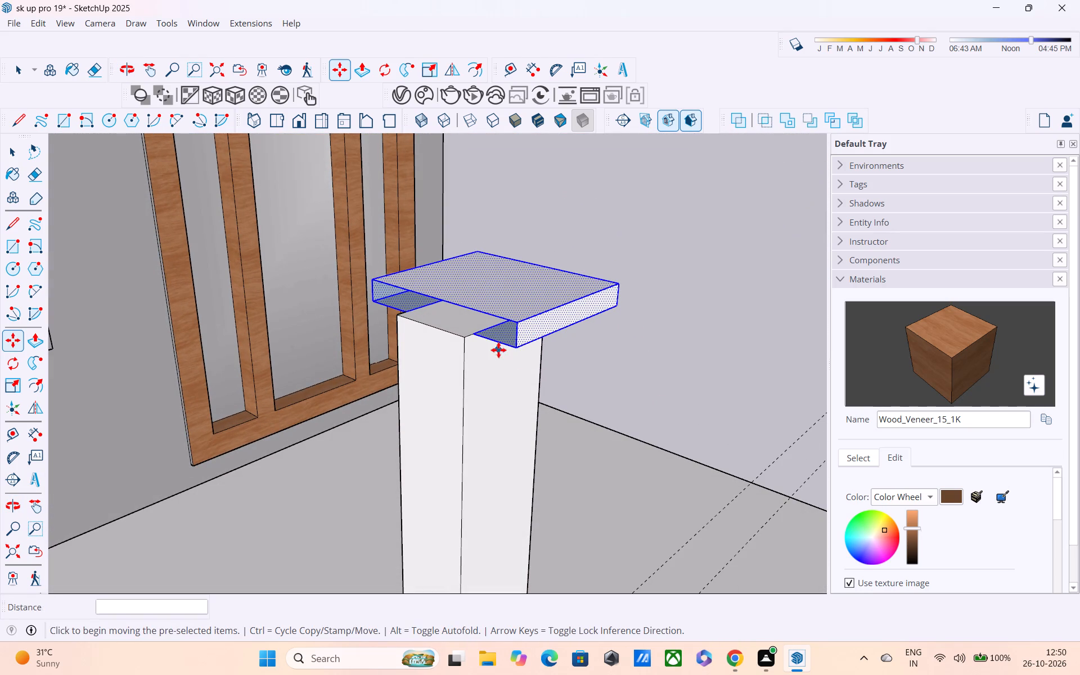
key(r)
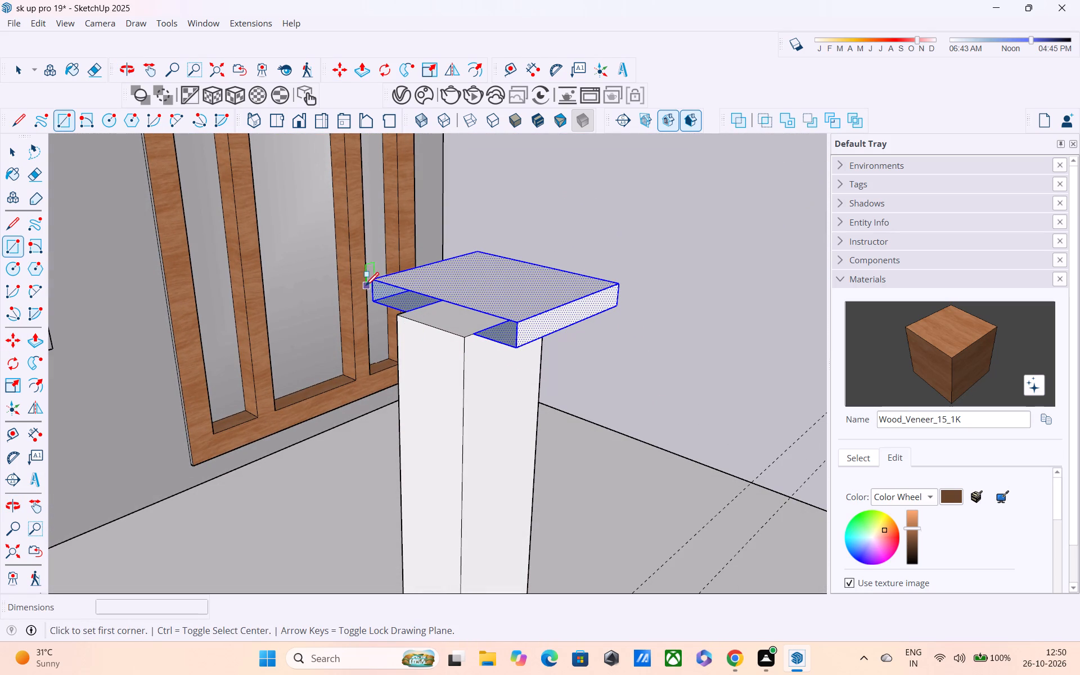
click(371, 282)
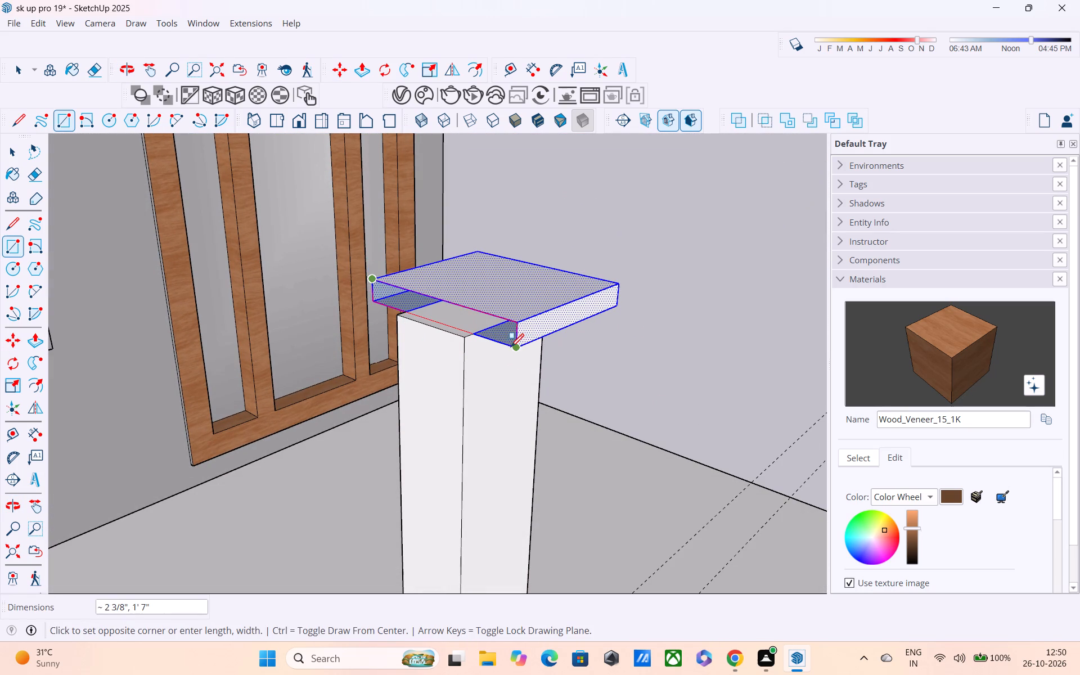
click(512, 348)
Push/pull the copied cap's tower-facing side face outward by 5".
key(p)
click(484, 327)
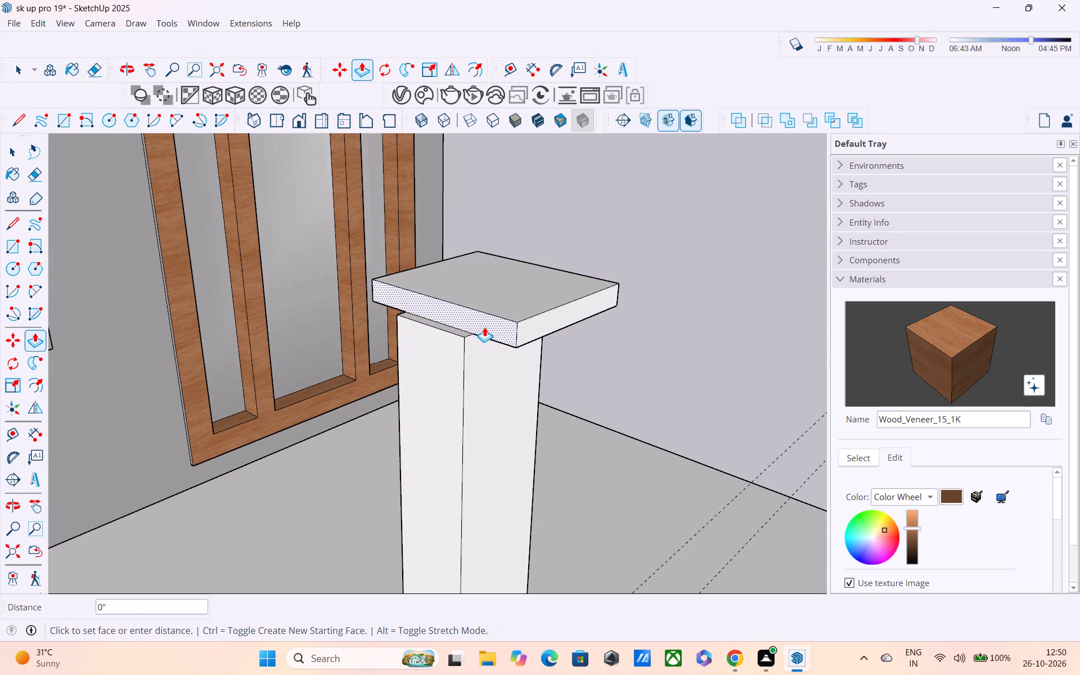
middle_drag(443, 340, 334, 288)
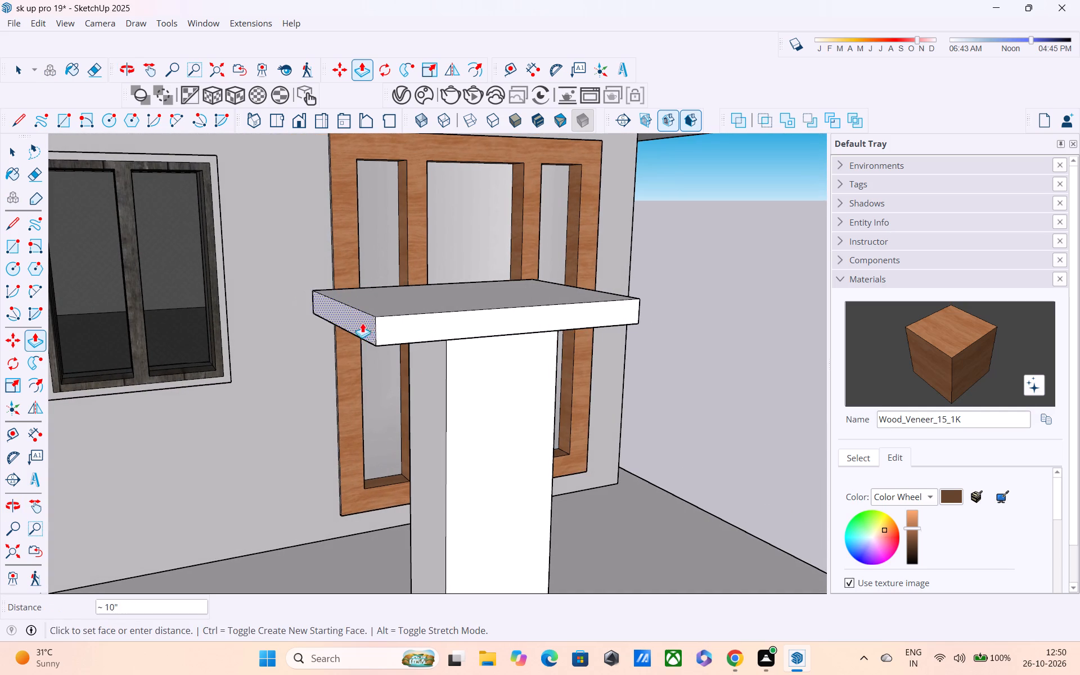
text(5")
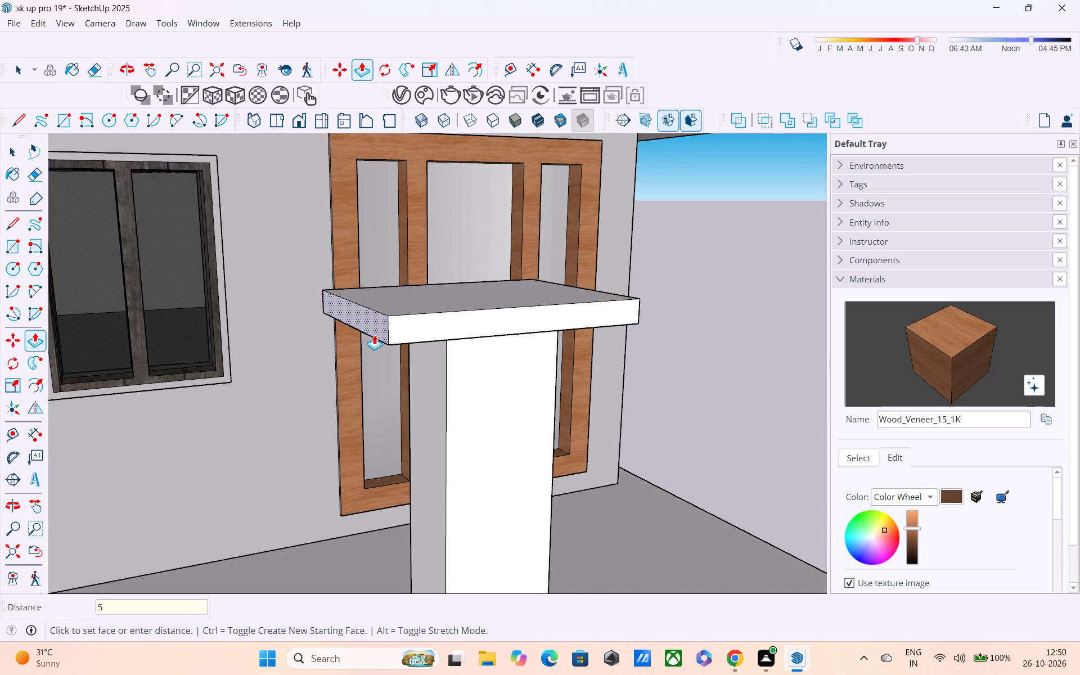
key(Return)
Draw a rectangle about 9" by 3 3/4" to close the opening in the copied cap's underside on the tower side.
scroll(640, 216, down, 3)
middle_drag(601, 249, 411, 193)
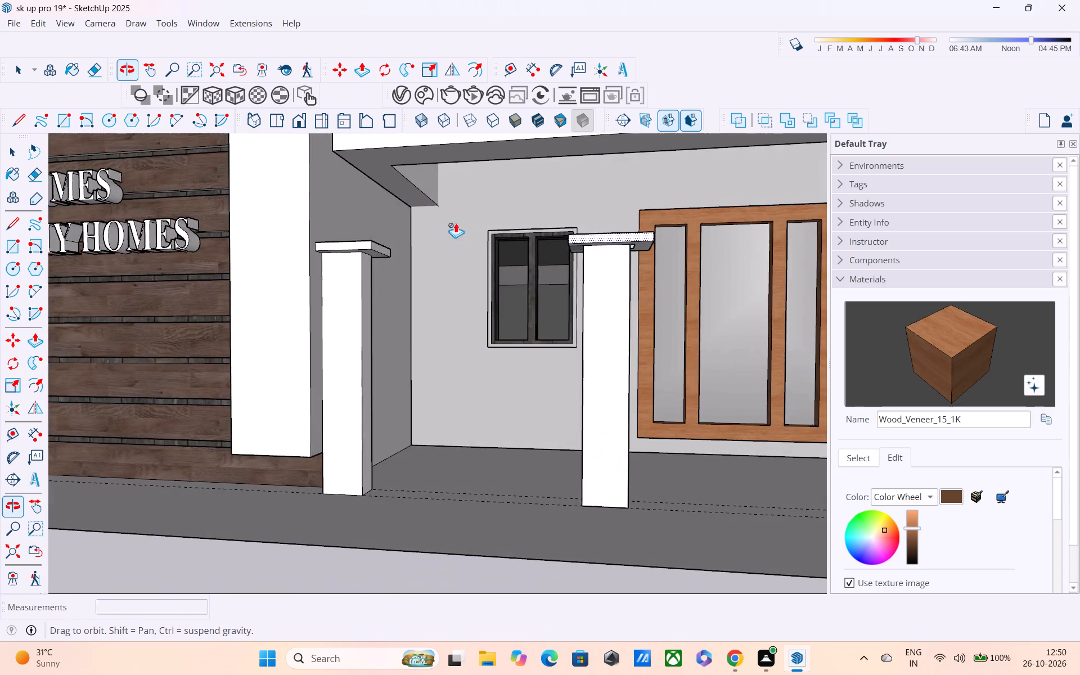
scroll(486, 227, down, 4)
scroll(559, 223, up, 2)
middle_drag(582, 225, 511, 192)
scroll(582, 256, up, 8)
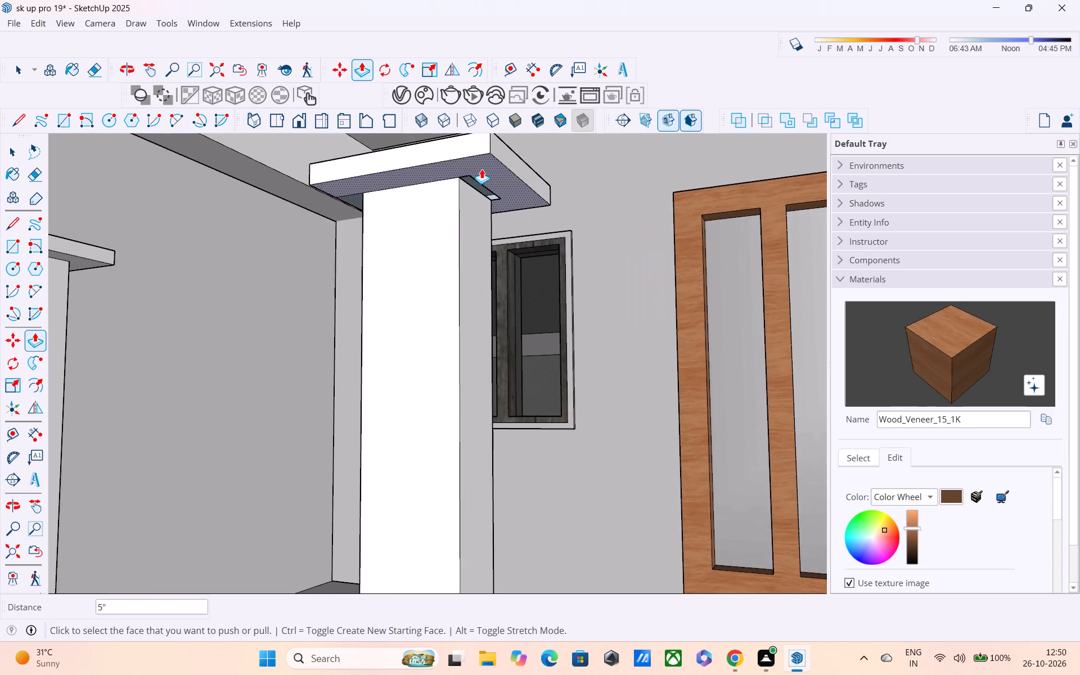
scroll(481, 169, up, 3)
middle_drag(472, 167, 548, 44)
middle_drag(407, 196, 411, 164)
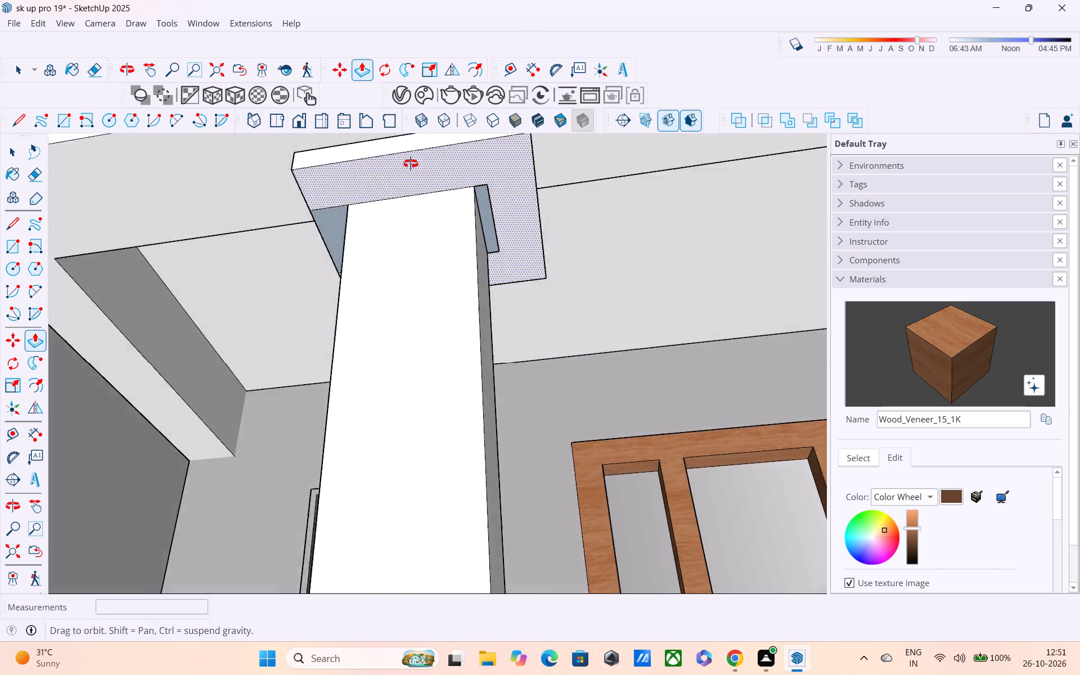
middle_drag(411, 164, 619, 143)
key(r)
scroll(318, 266, up, 1)
click(371, 217)
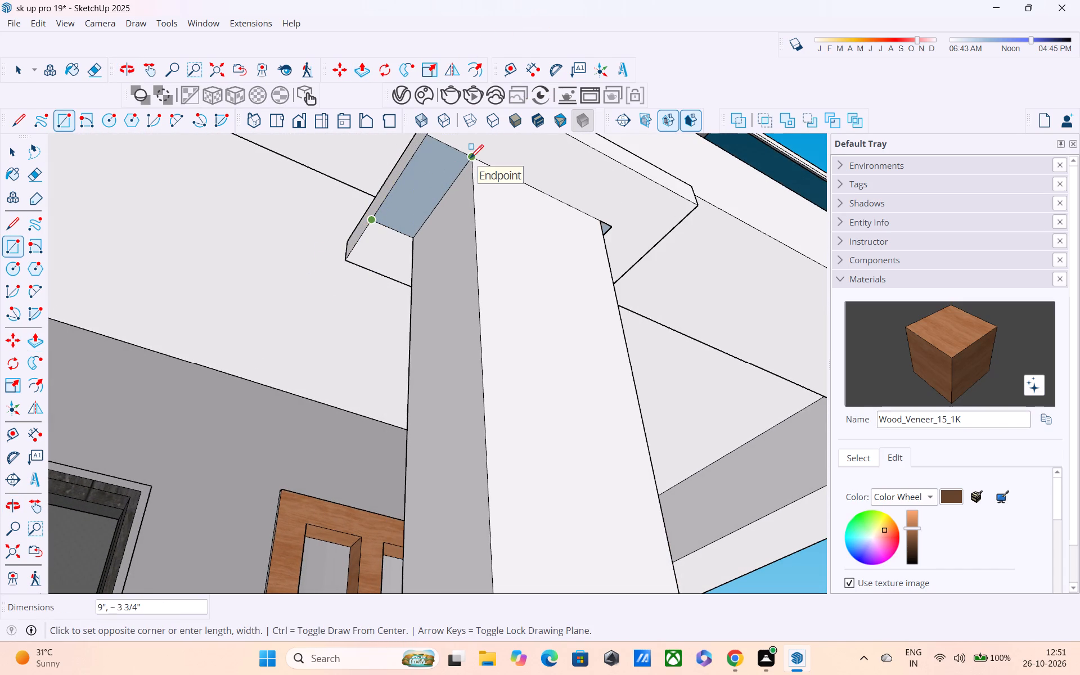
click(471, 159)
Reverse the new underside face on the tower side of the copied cap.
middle_drag(421, 216, 550, 301)
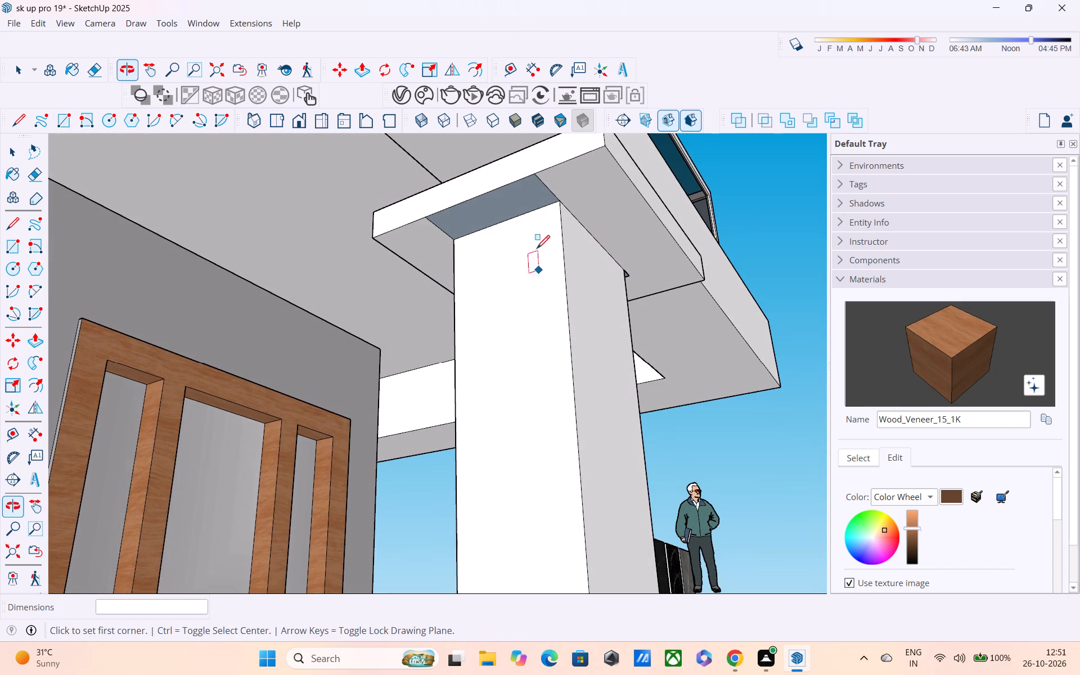
key(v)
key(space)
click(532, 197)
right_click(529, 196)
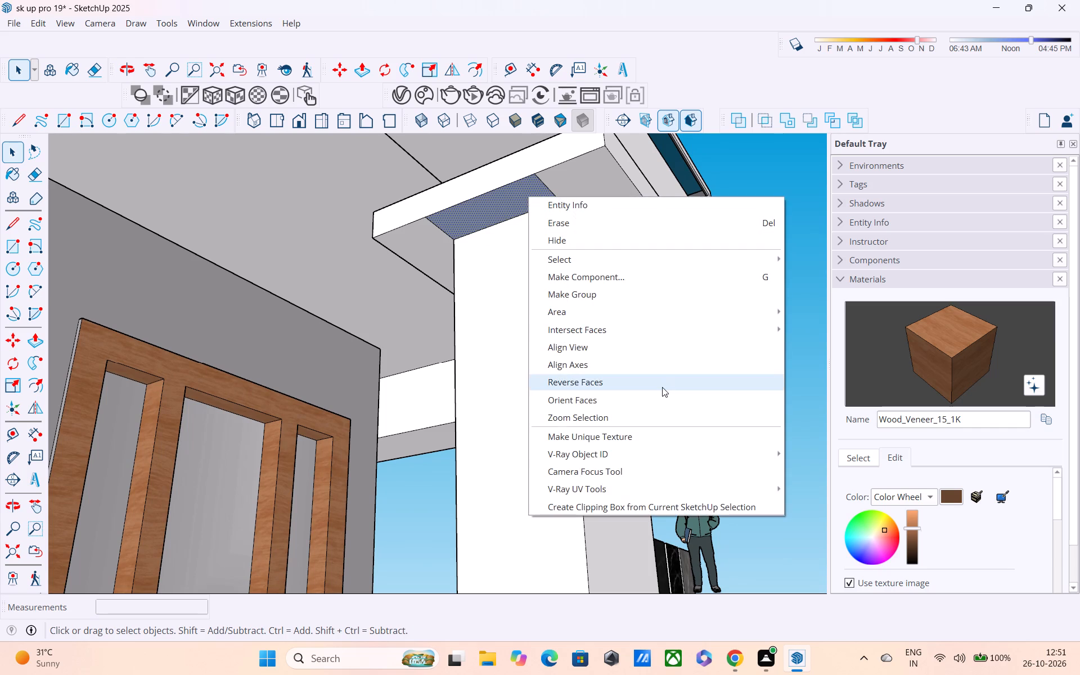
click(659, 387)
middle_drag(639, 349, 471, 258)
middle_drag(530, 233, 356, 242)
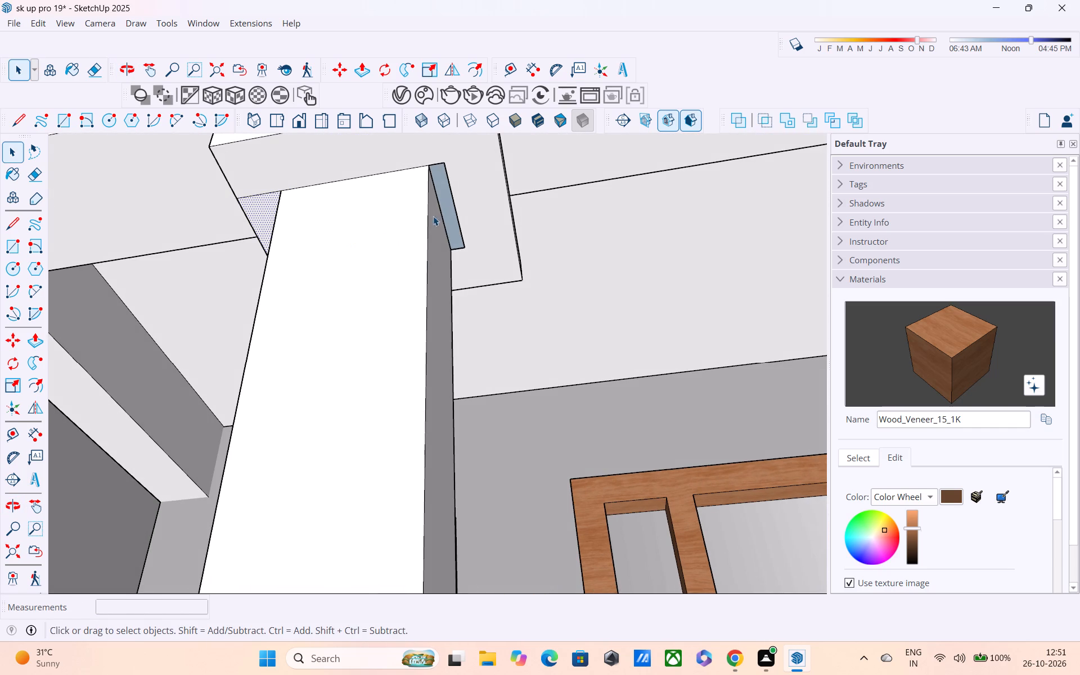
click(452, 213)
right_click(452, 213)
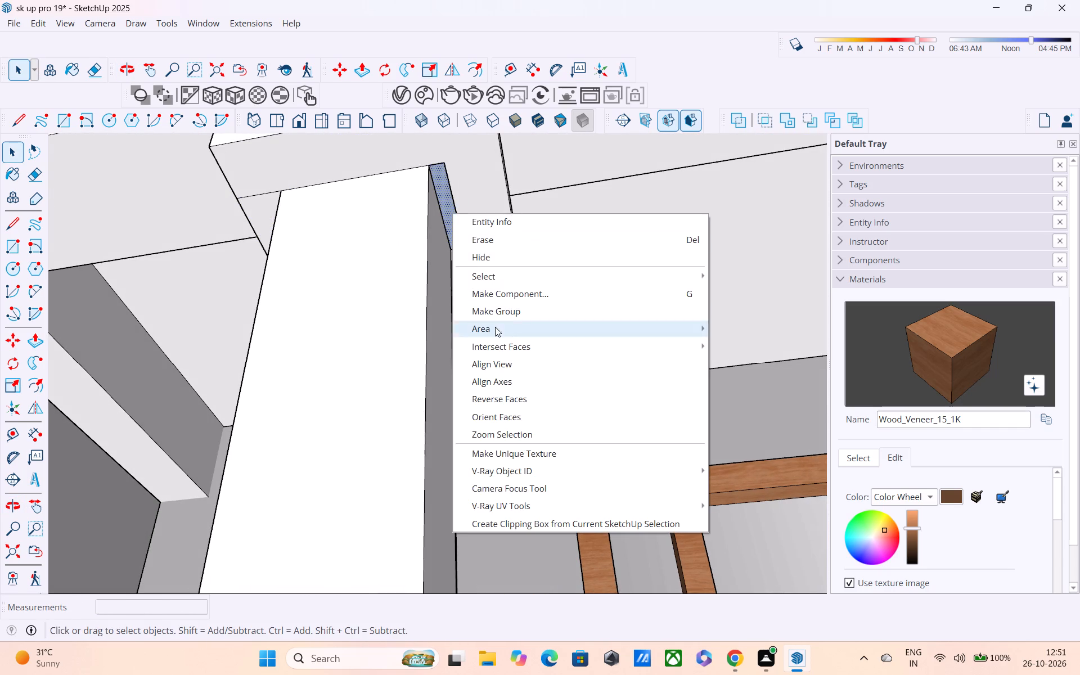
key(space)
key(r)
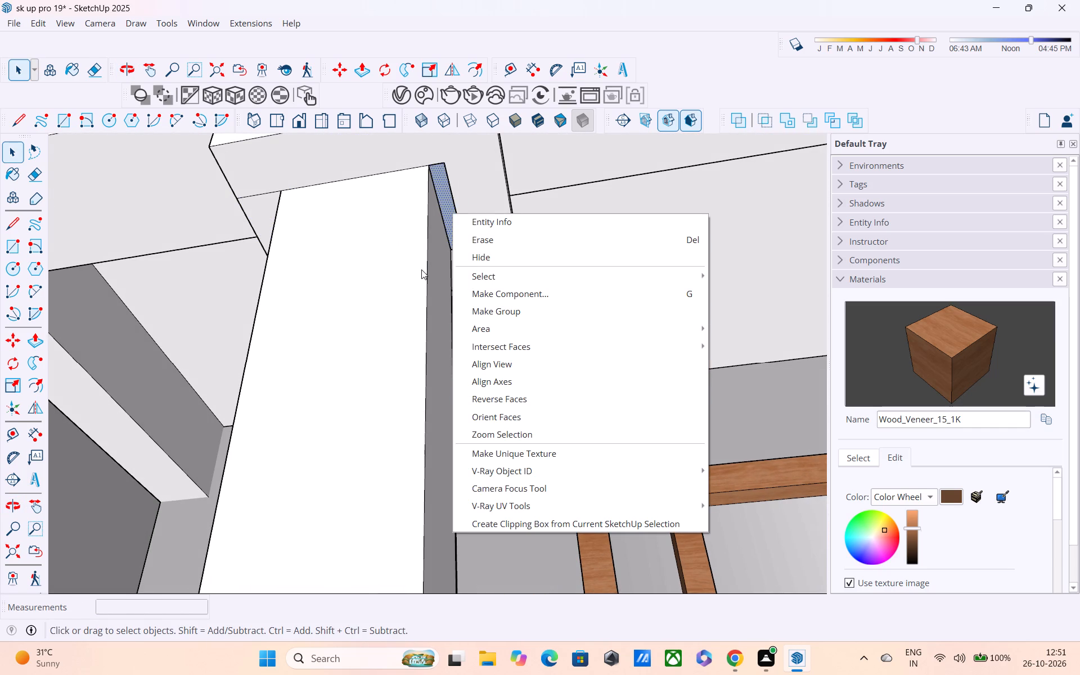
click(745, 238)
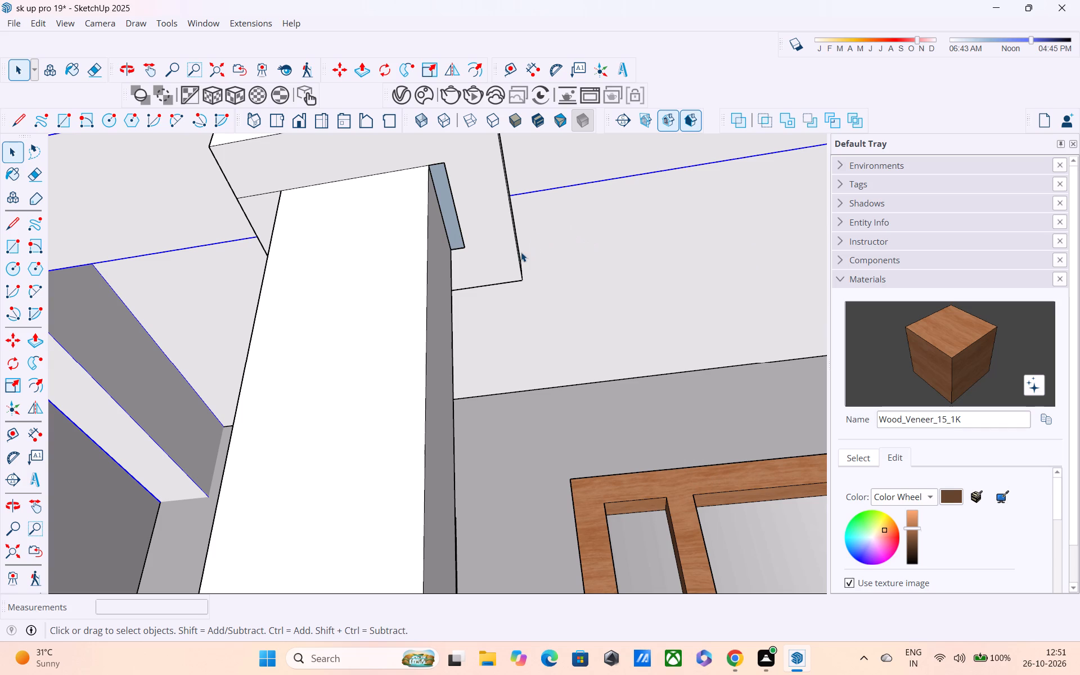
Draw a rectangle over the narrow gap in the copied cap's underside, beside the shaft's side away from the tower.
key(r)
click(428, 169)
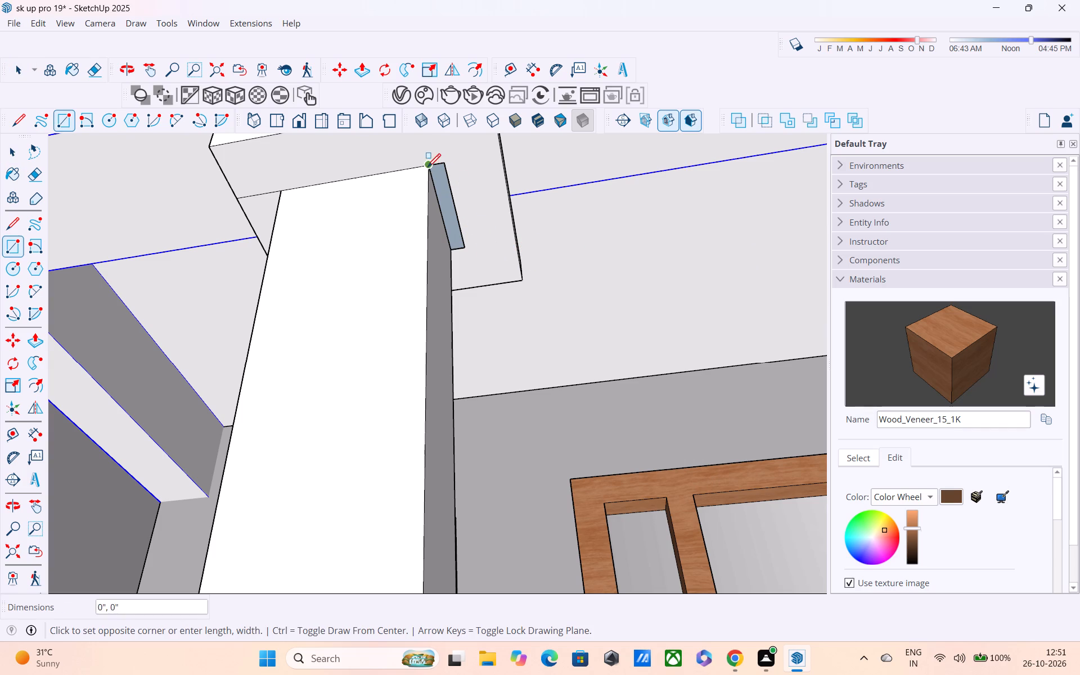
click(466, 245)
key(space)
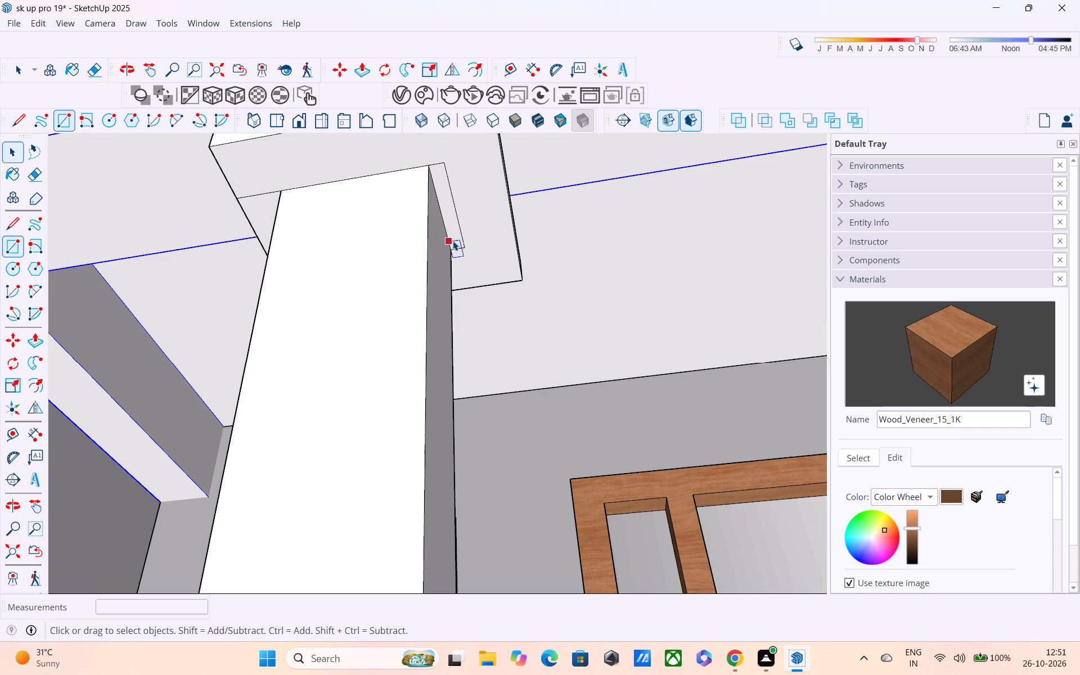
Erase the leftover dividing edges on the copied cap's underside on both sides of the shaft.
scroll(454, 238, down, 5)
key(e)
scroll(408, 206, up, 3)
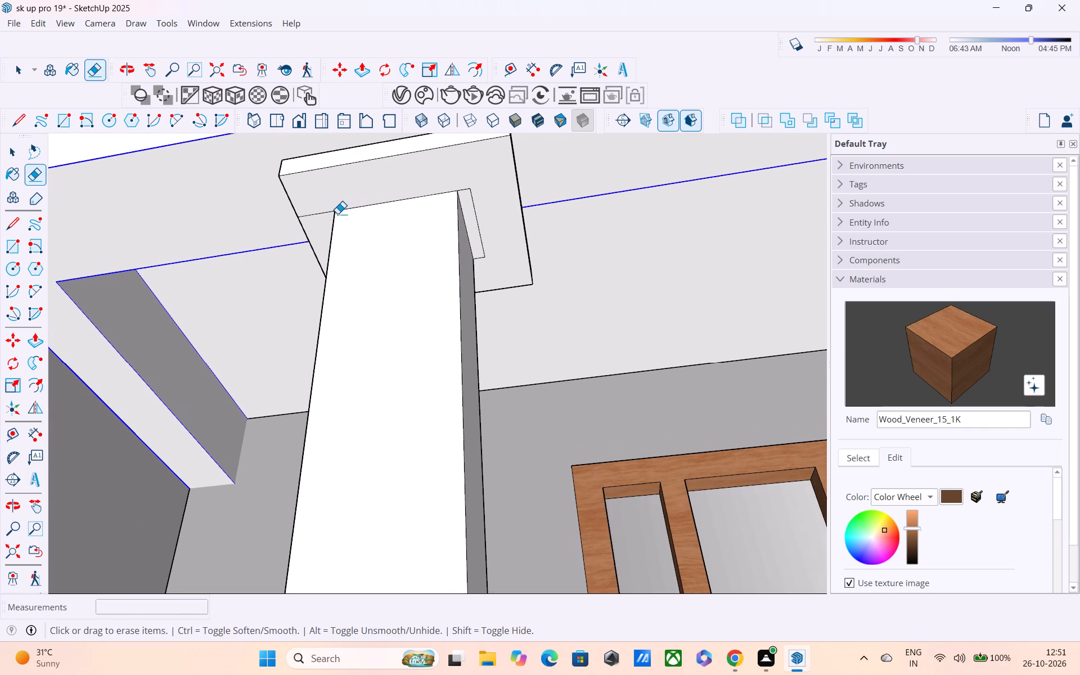
click(317, 215)
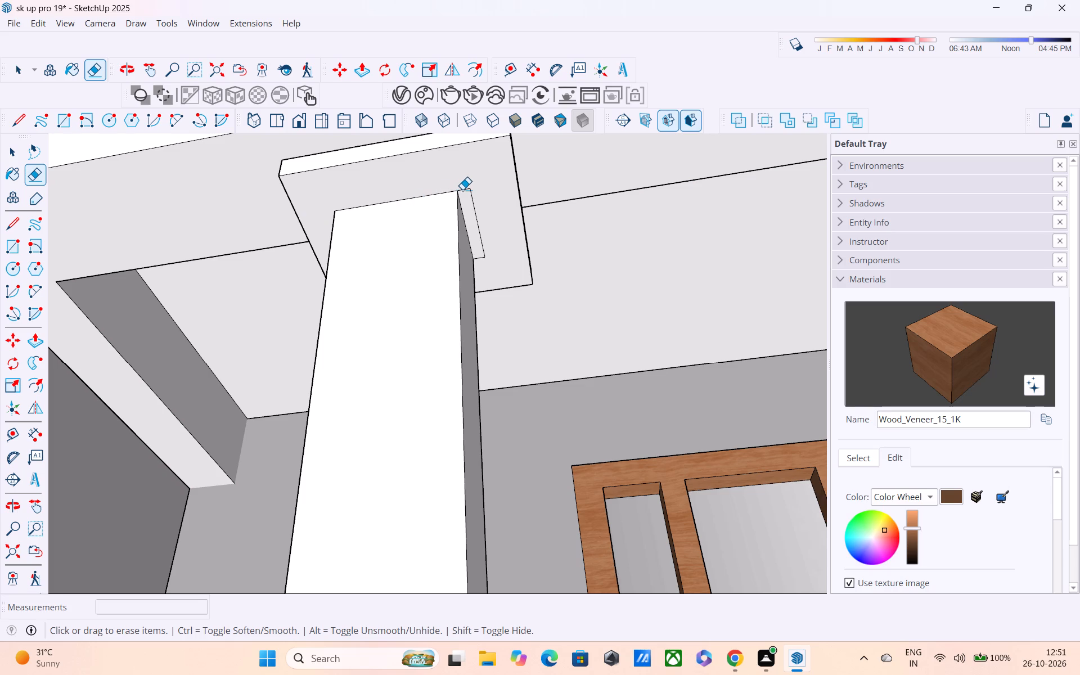
click(464, 192)
click(473, 198)
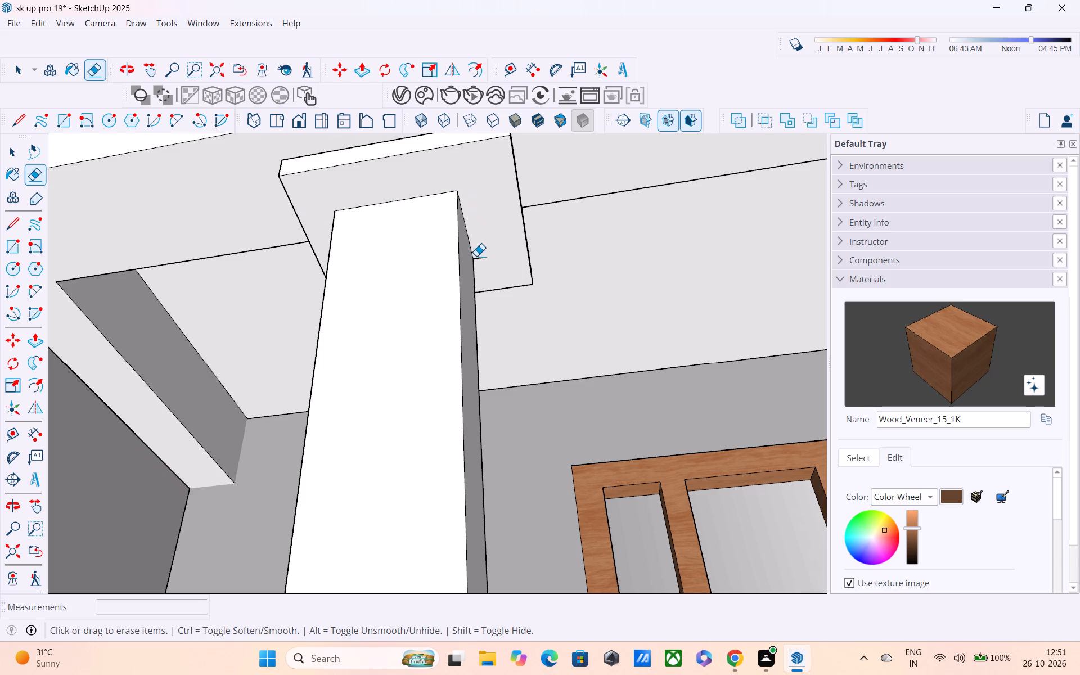
click(479, 259)
middle_drag(490, 264, 678, 270)
middle_drag(568, 269, 602, 280)
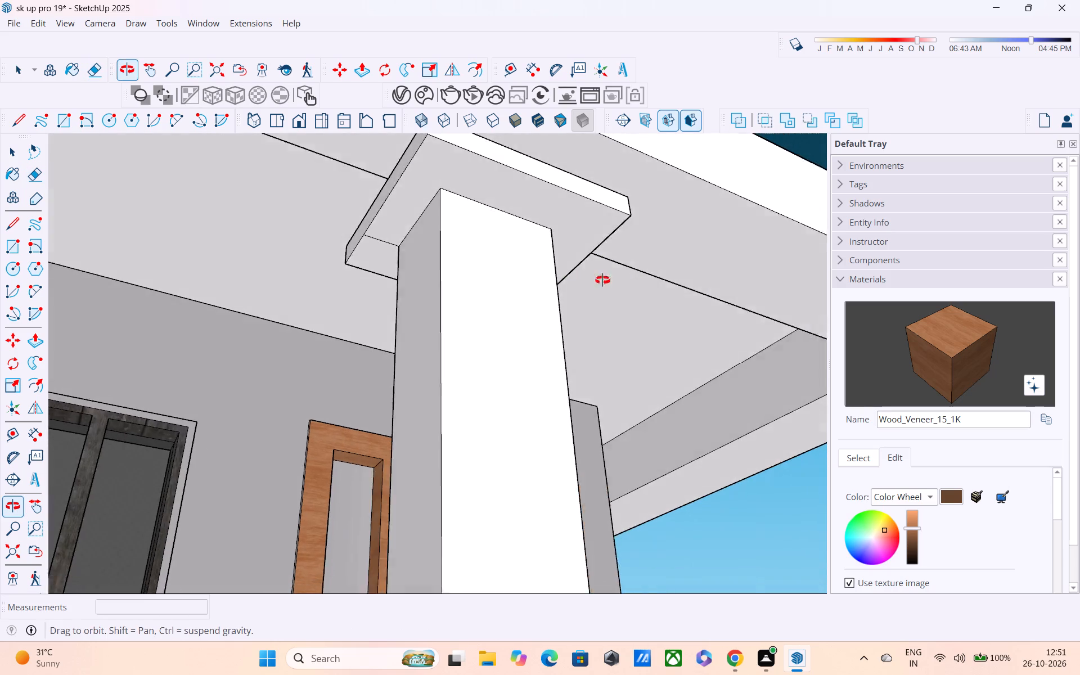
middle_drag(602, 280, 620, 285)
scroll(357, 242, up, 2)
click(400, 235)
middle_drag(449, 235, 343, 352)
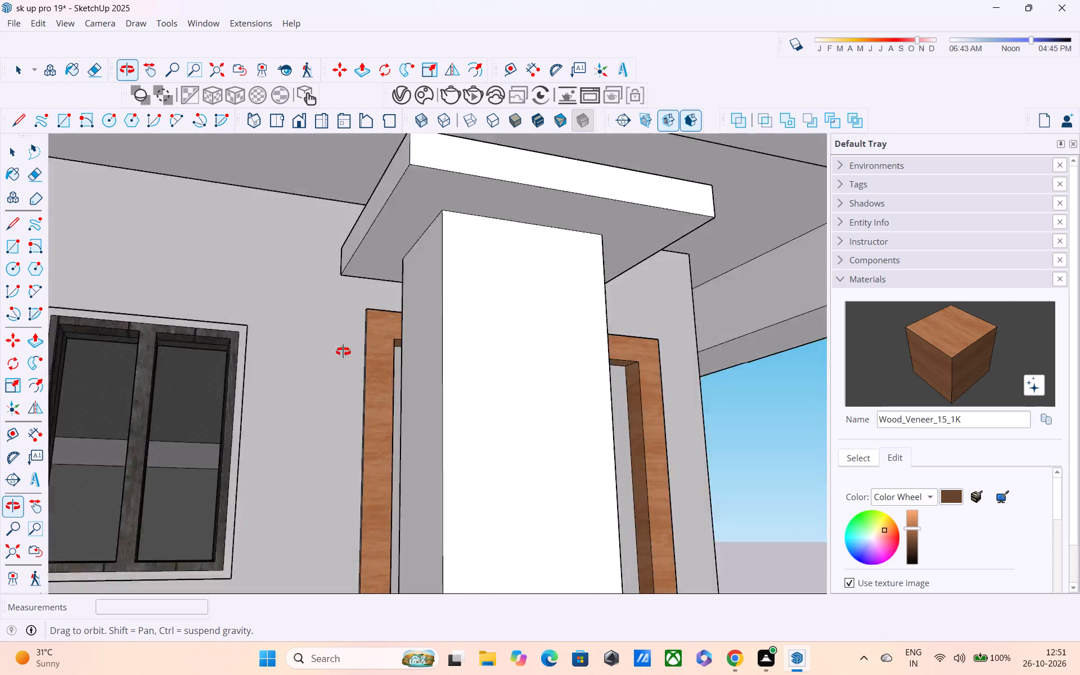
Copy the capped post beside the entrance about 8' 4 3/8" along the guide lines to the porch floor's outer edge.
middle_drag(343, 352, 313, 396)
scroll(313, 395, down, 8)
middle_drag(444, 358, 371, 415)
scroll(371, 411, down, 5)
middle_drag(444, 385, 445, 384)
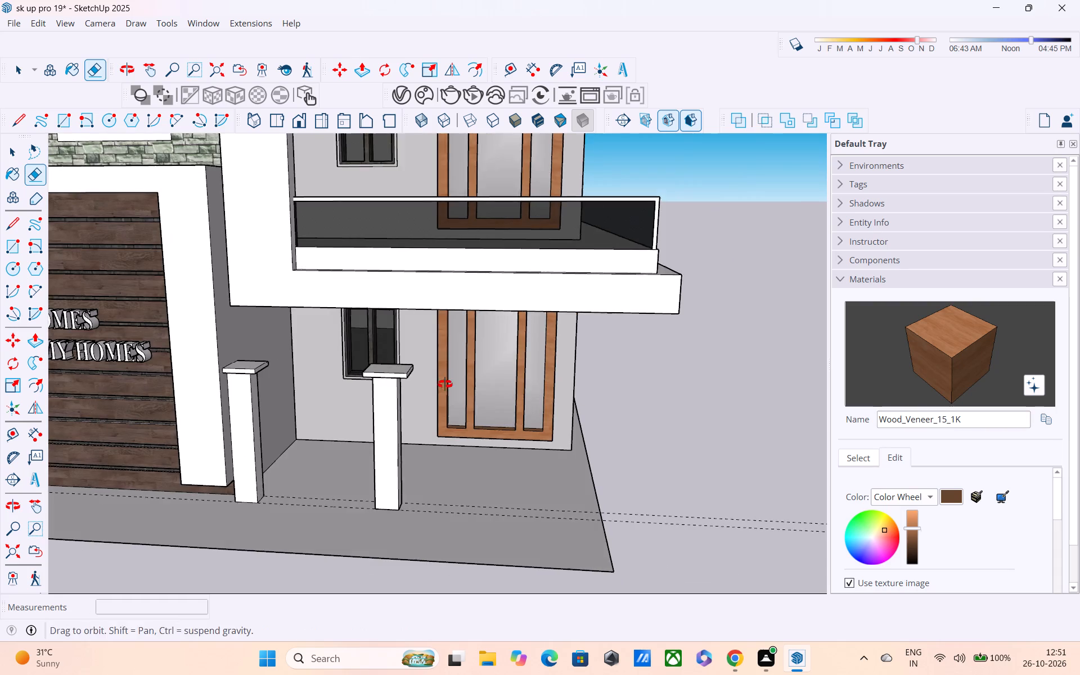
middle_drag(445, 384, 445, 363)
scroll(445, 363, down, 2)
middle_drag(446, 367, 413, 339)
key(space)
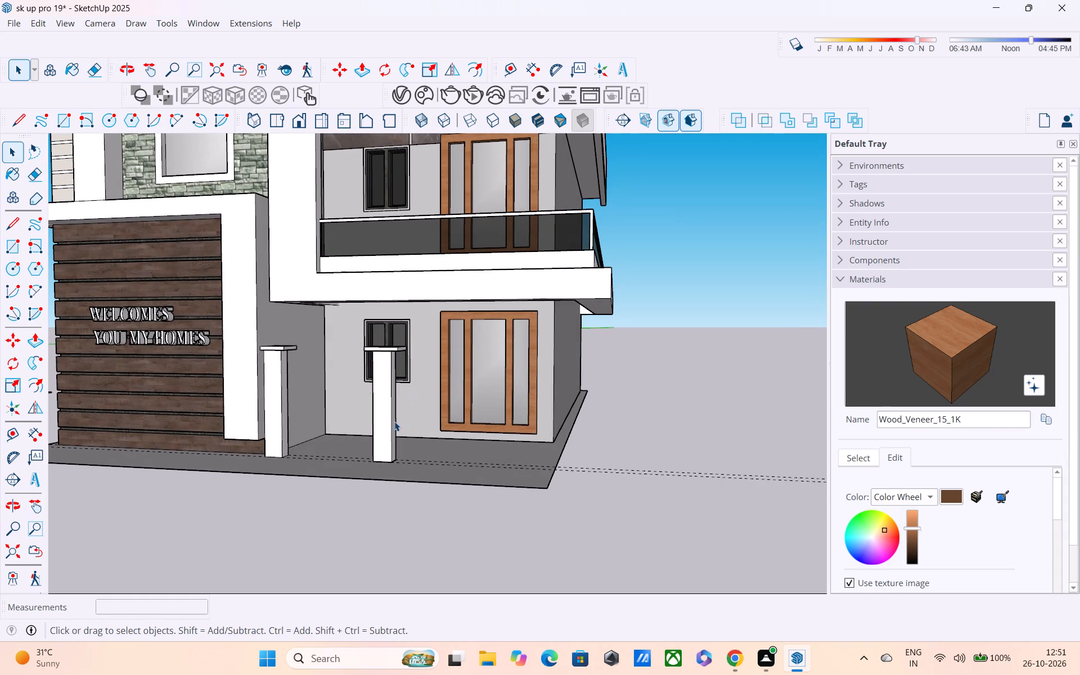
double_click(390, 389)
triple_click(390, 394)
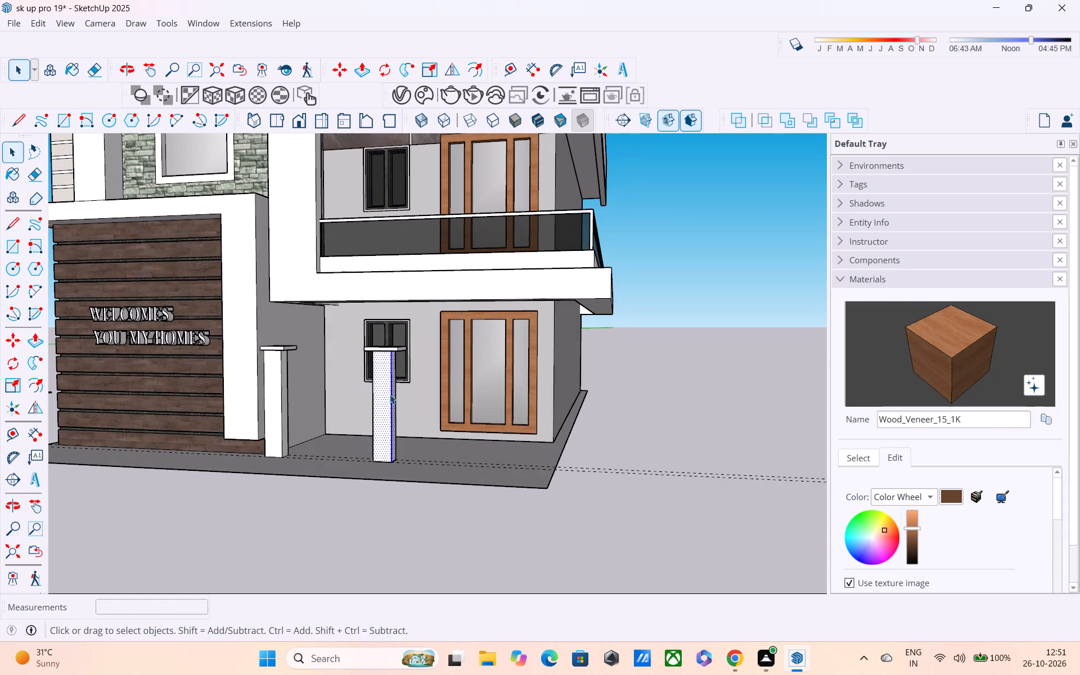
key(m)
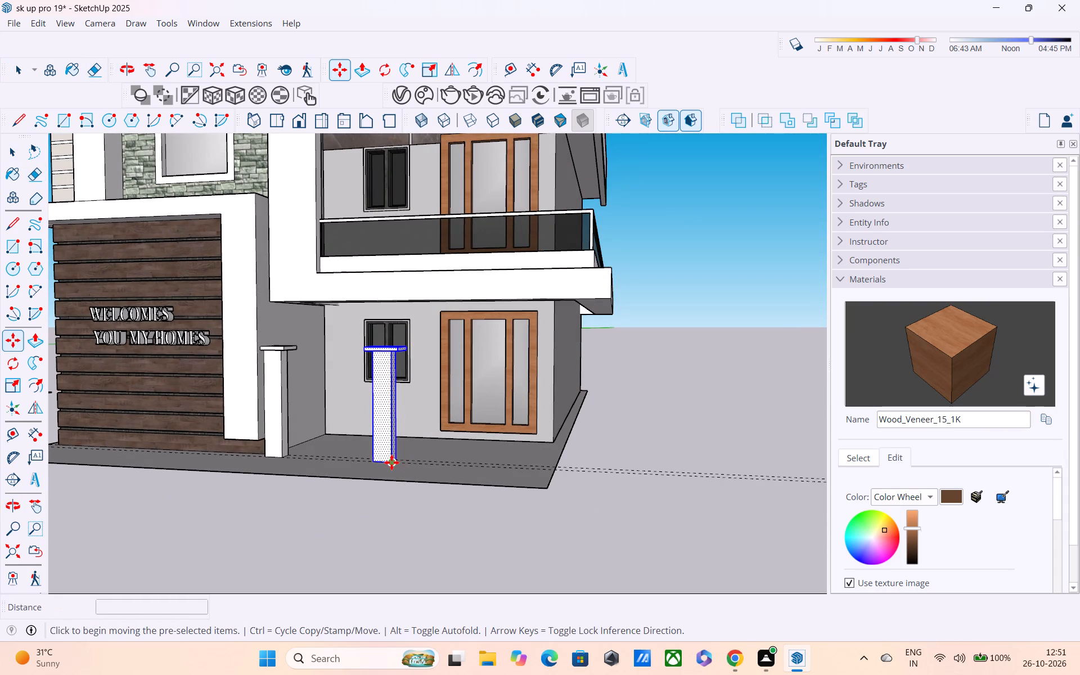
click(389, 465)
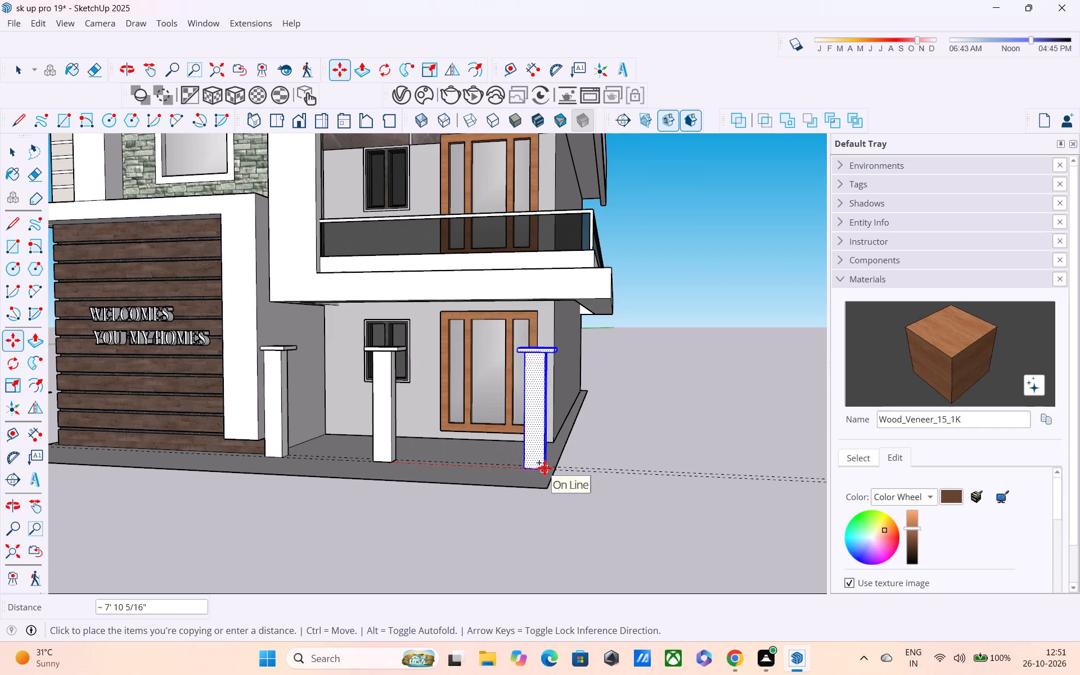
shift+middle_drag(546, 468, 492, 459)
middle_drag(494, 462, 503, 468)
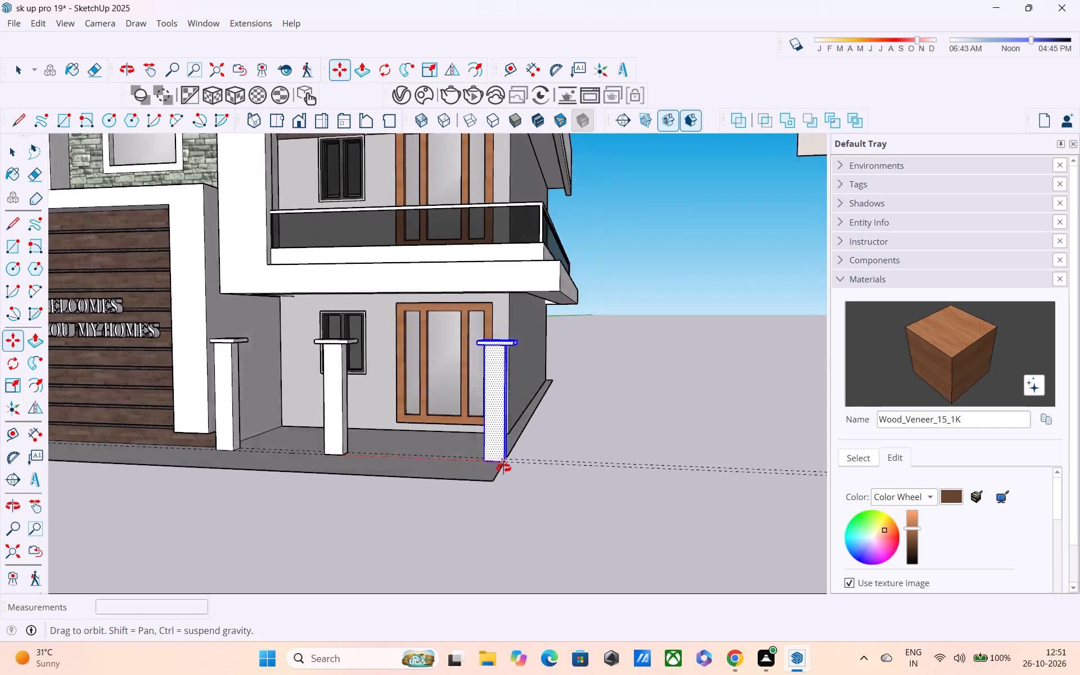
middle_drag(503, 468, 565, 485)
scroll(534, 476, up, 5)
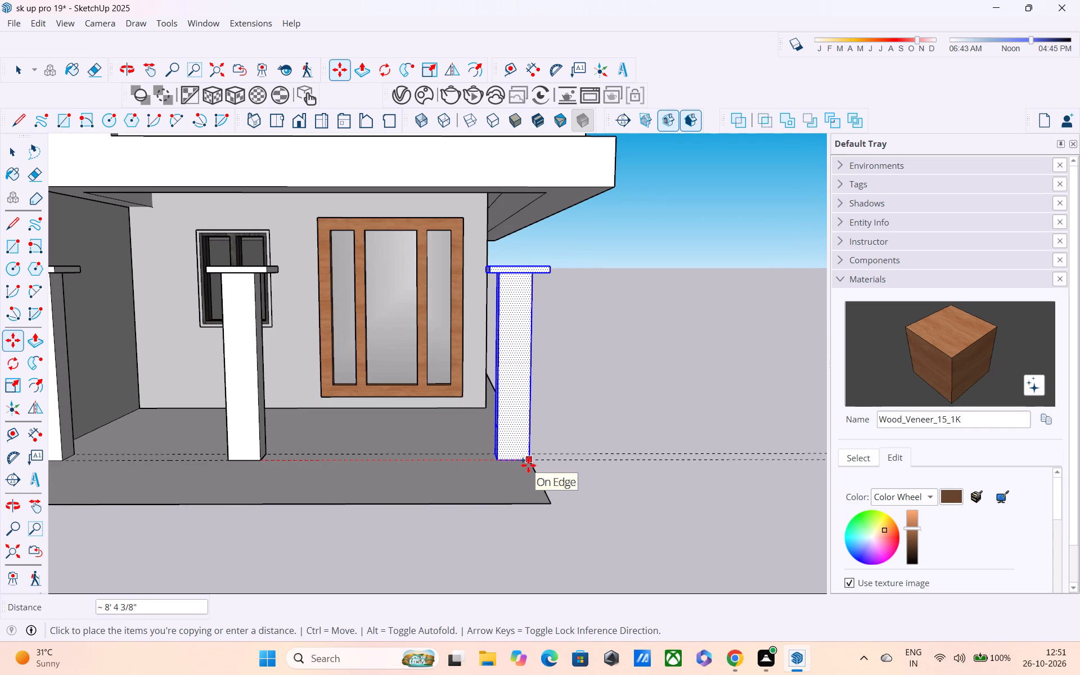
click(528, 465)
middle_drag(530, 465, 225, 497)
middle_drag(524, 470, 399, 483)
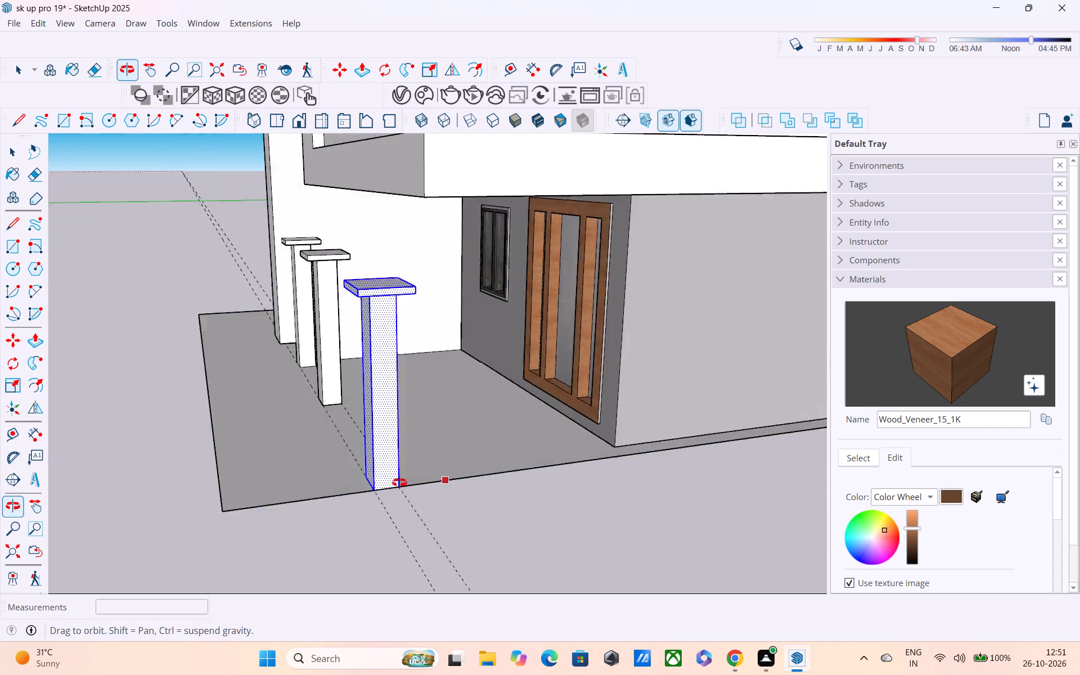
middle_drag(399, 483, 912, 447)
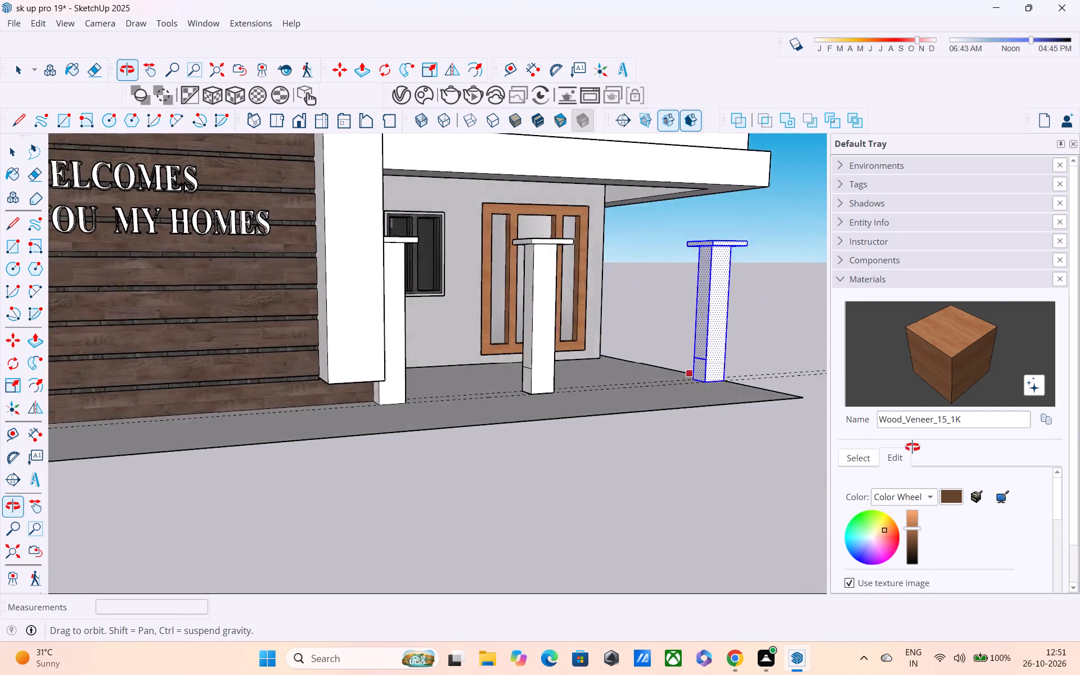
middle_drag(912, 447, 793, 436)
key(space)
click(764, 293)
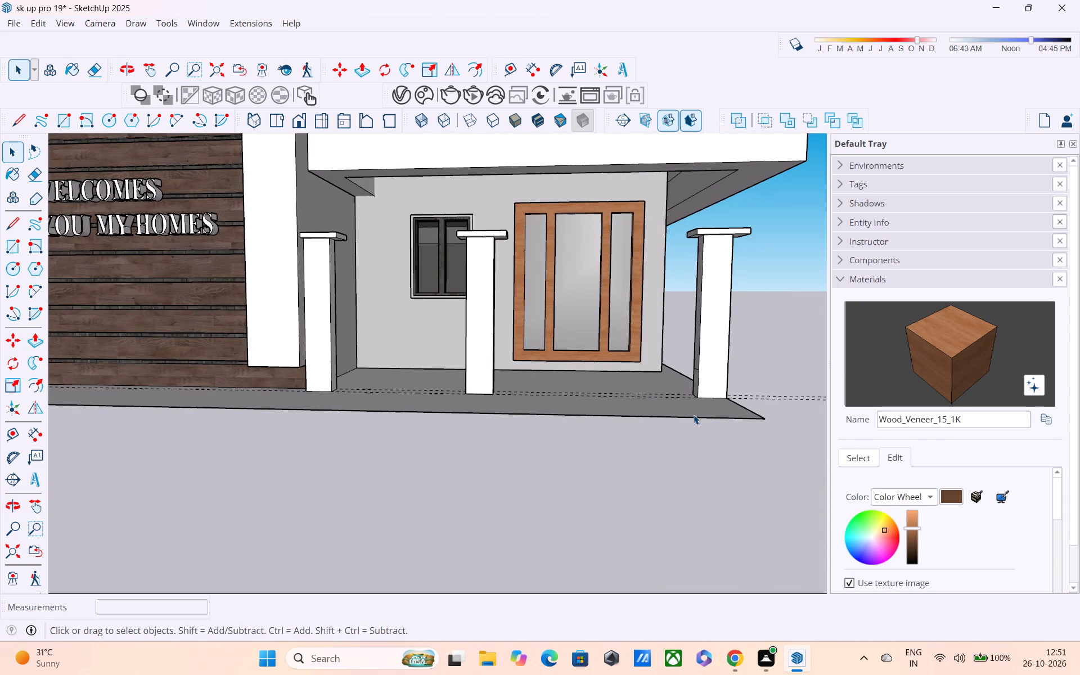
Draw an upright rectangle about 7' 4 3/8" by 4' 3 9/16" between the middle post and the outer post.
key(r)
scroll(667, 382, up, 1)
middle_drag(640, 375, 354, 393)
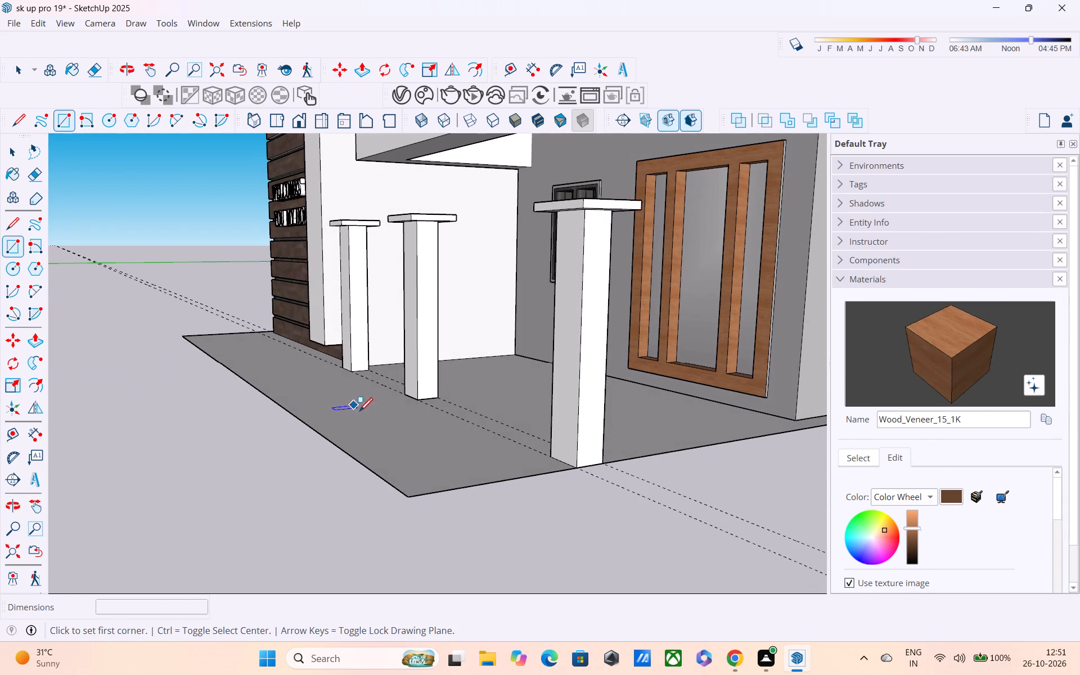
scroll(426, 399, up, 8)
click(427, 400)
scroll(517, 421, down, 5)
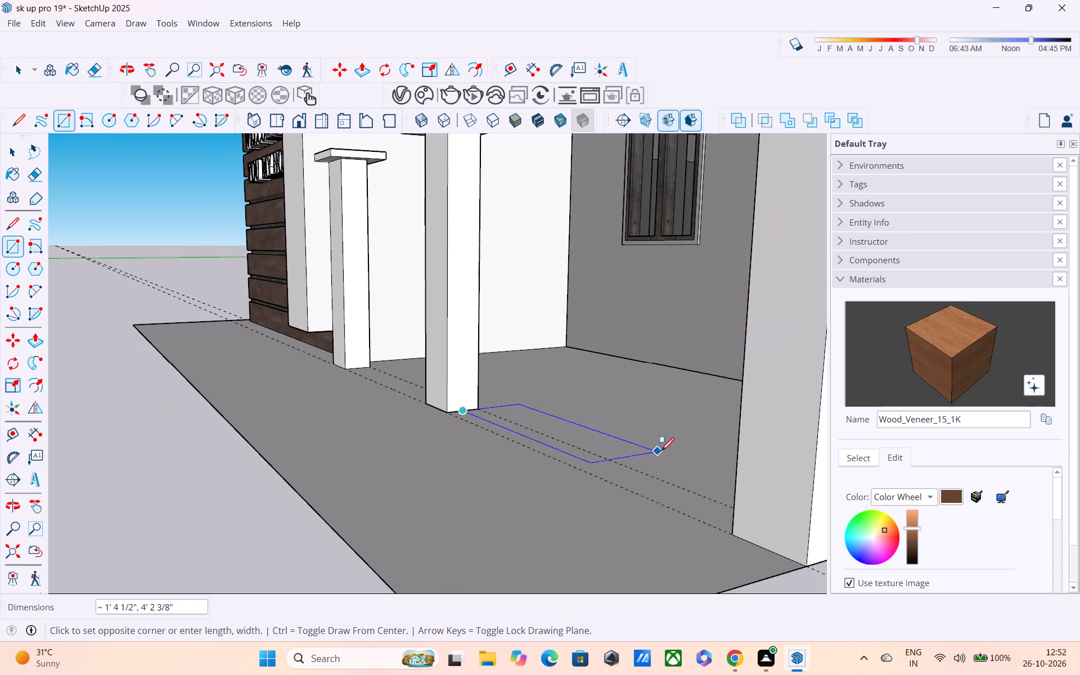
middle_drag(850, 489, 887, 479)
middle_drag(721, 474, 889, 490)
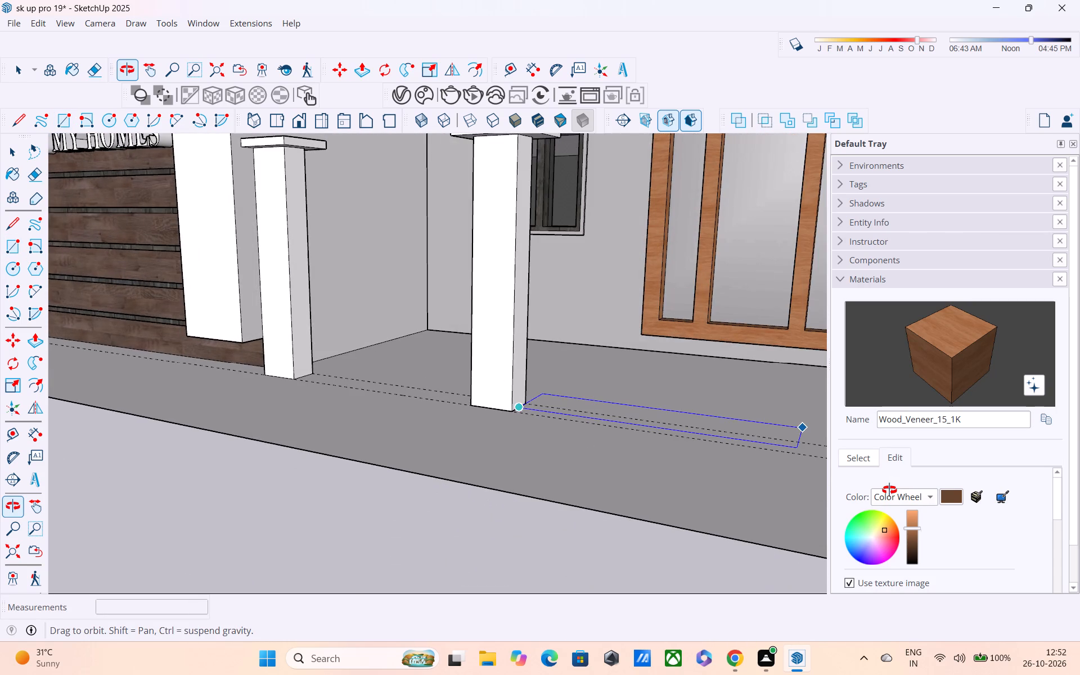
middle_drag(889, 490, 539, 481)
middle_drag(542, 479, 767, 484)
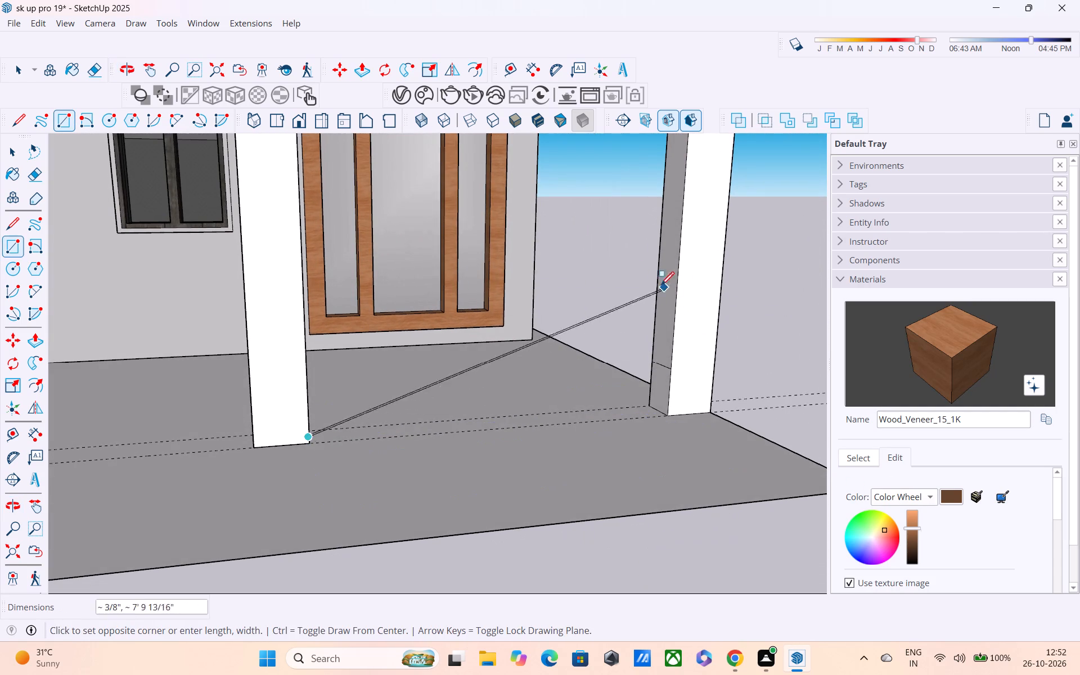
shift+middle_drag(647, 302, 604, 444)
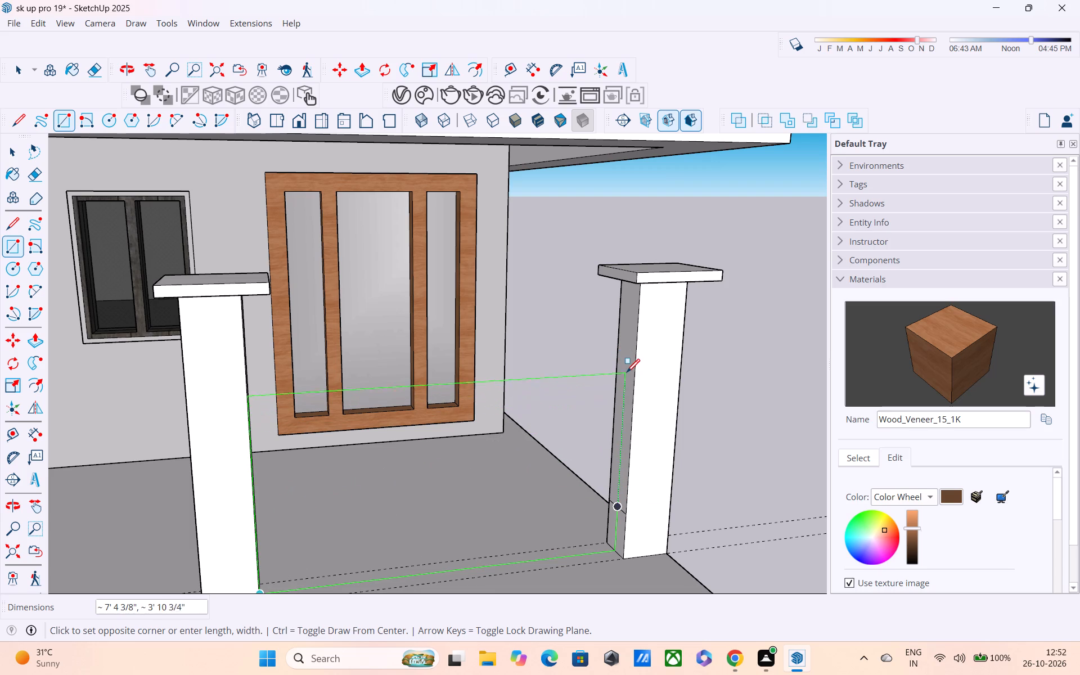
click(625, 354)
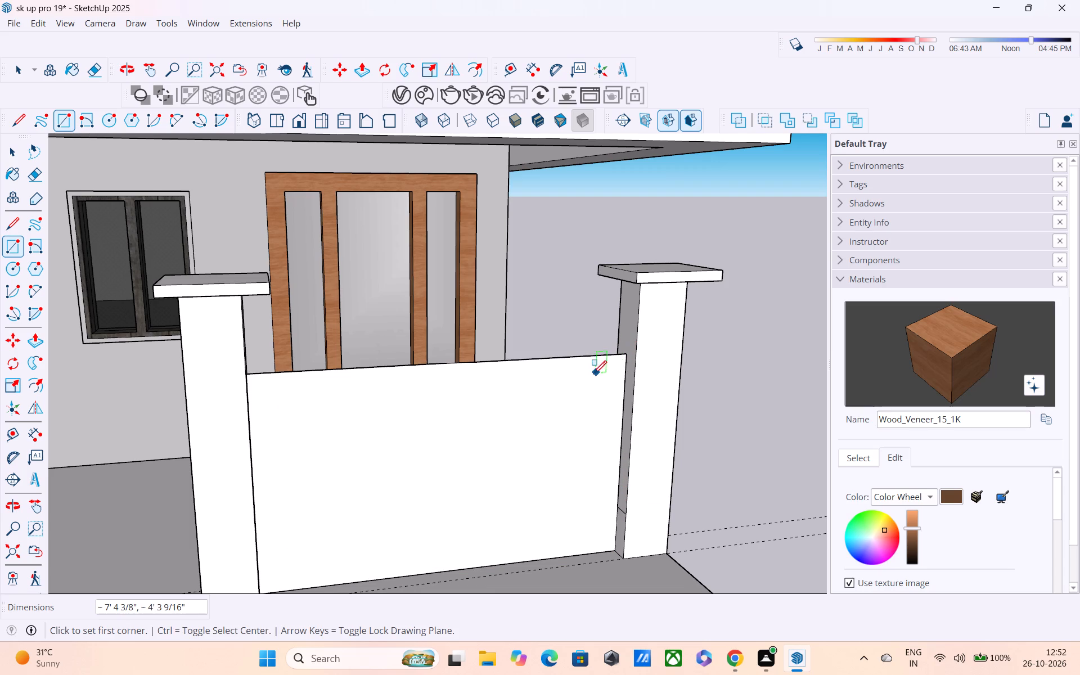
Scale the new wall panel between the posts upward from its top edge to make it slightly taller.
key(space)
double_click(546, 380)
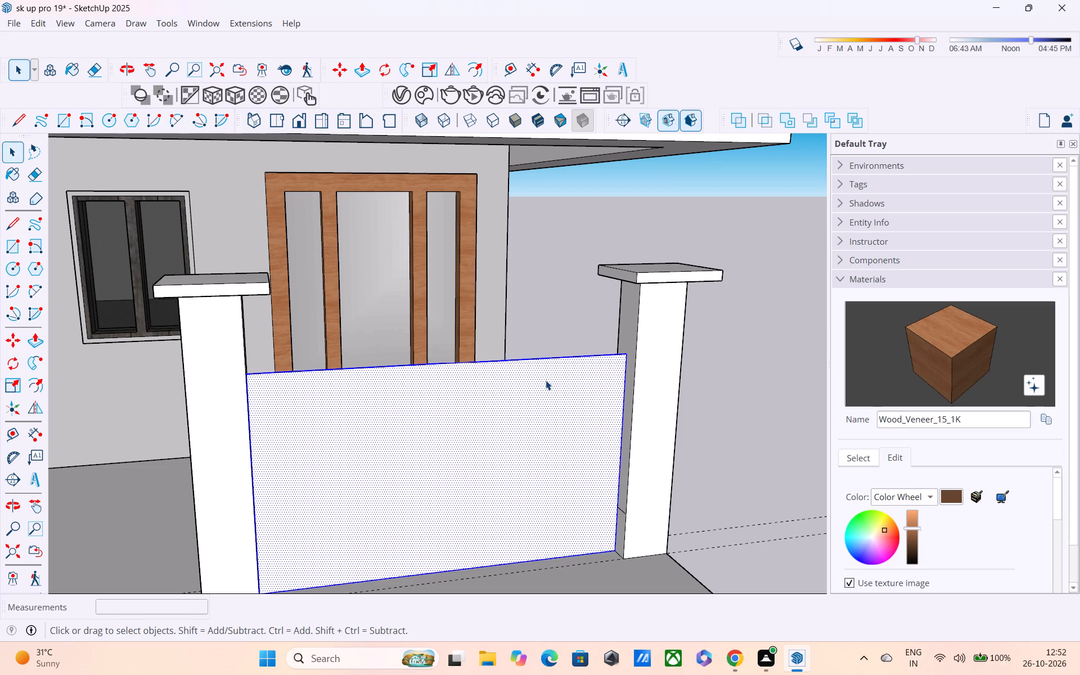
key(s)
click(452, 361)
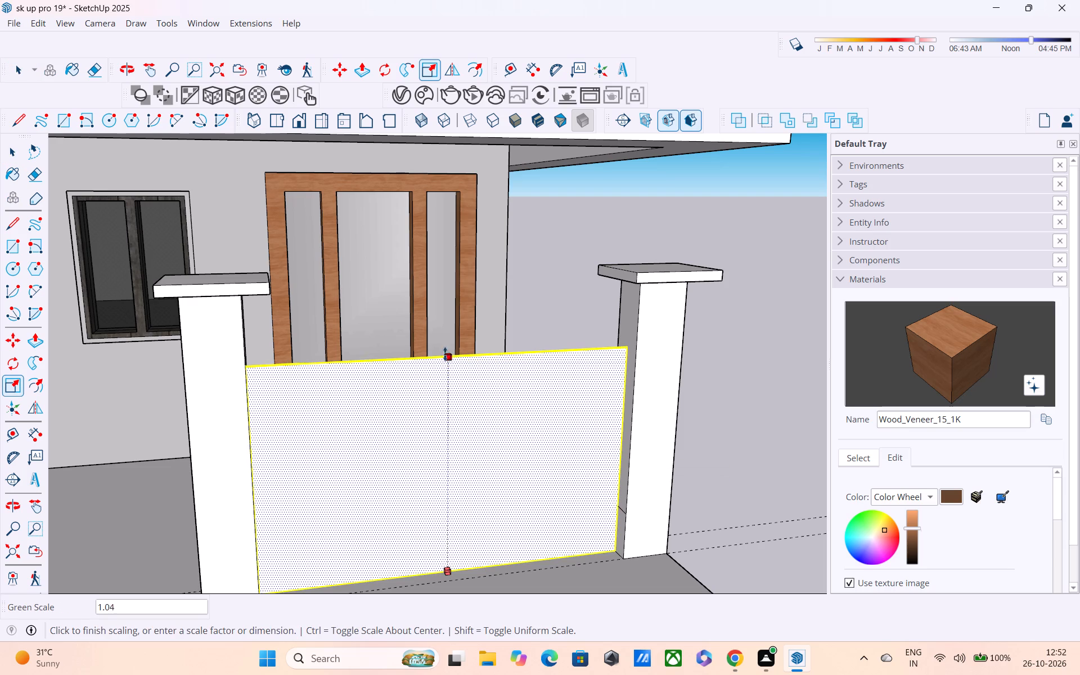
click(437, 337)
middle_drag(465, 365, 513, 260)
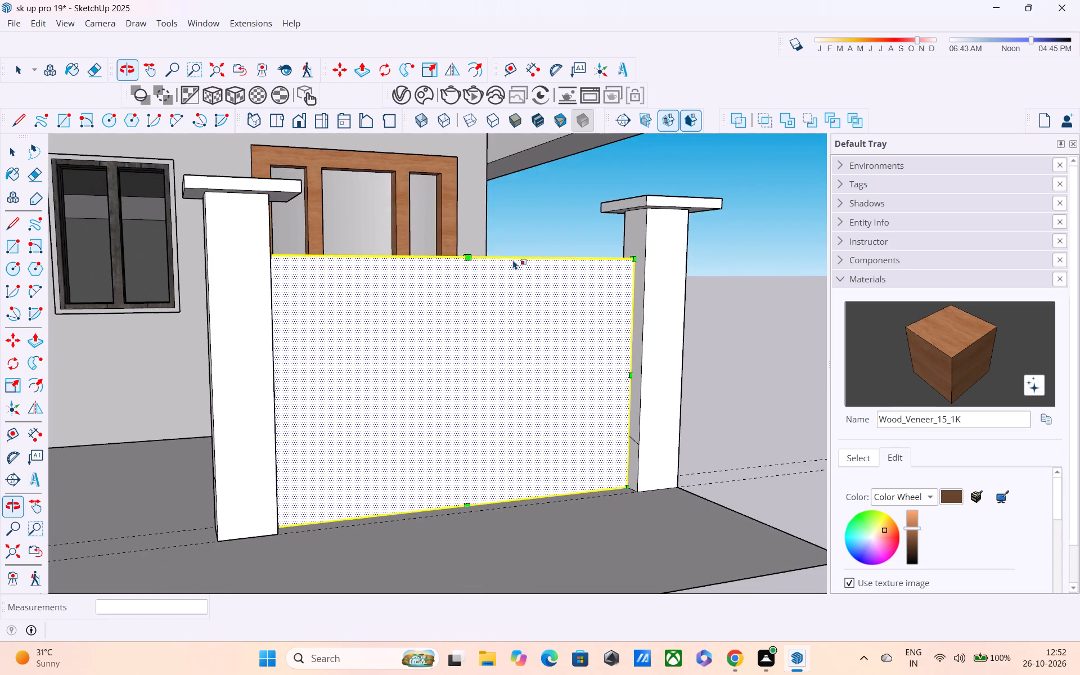
scroll(513, 261, down, 4)
middle_drag(539, 311, 356, 310)
scroll(357, 313, up, 1)
scroll(361, 317, down, 4)
middle_drag(492, 372, 447, 420)
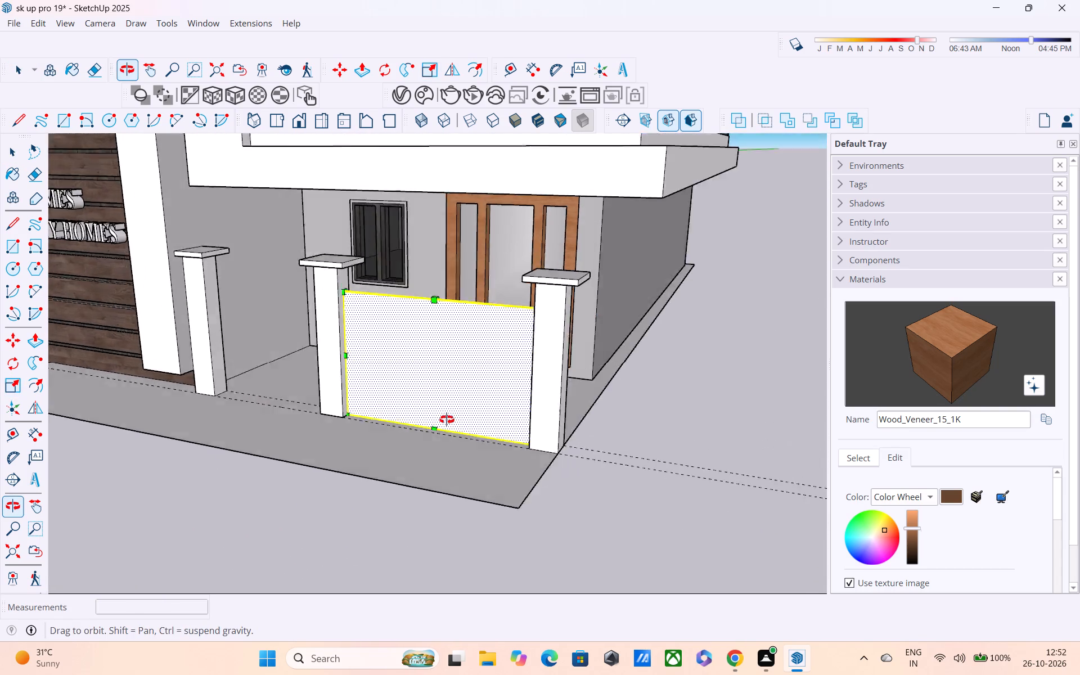
middle_drag(447, 420, 430, 400)
scroll(437, 409, down, 2)
scroll(521, 321, up, 4)
key(space)
scroll(551, 278, up, 3)
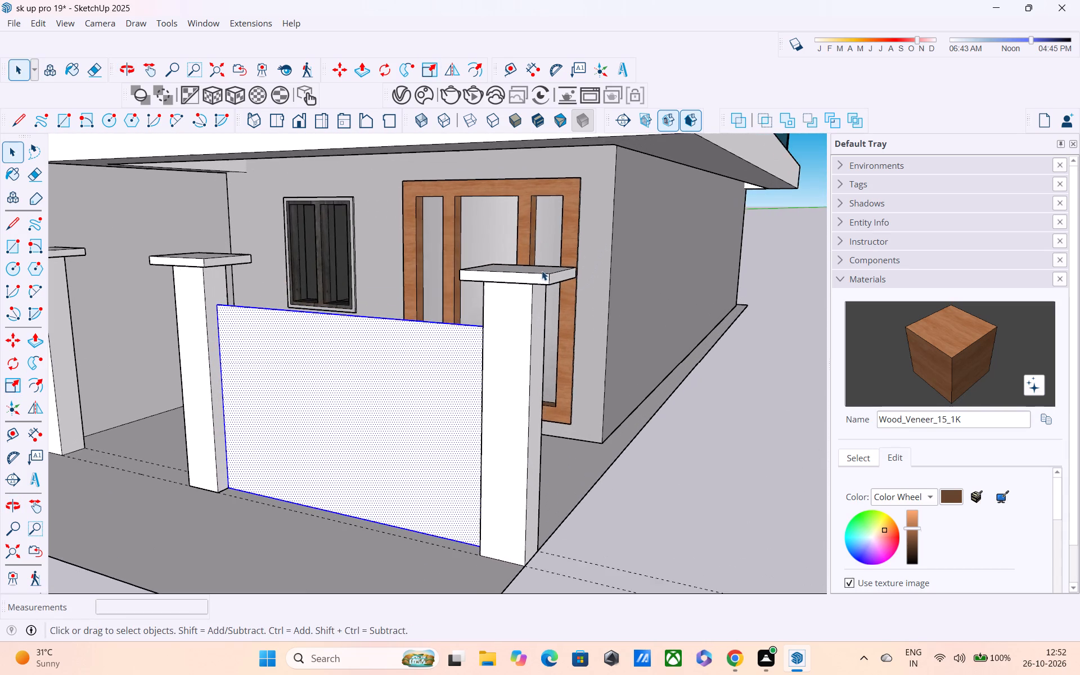
Push the outer post cap's end face away from the tower inward by about 3" with Push/Pull.
middle_drag(546, 274, 425, 283)
double_click(472, 291)
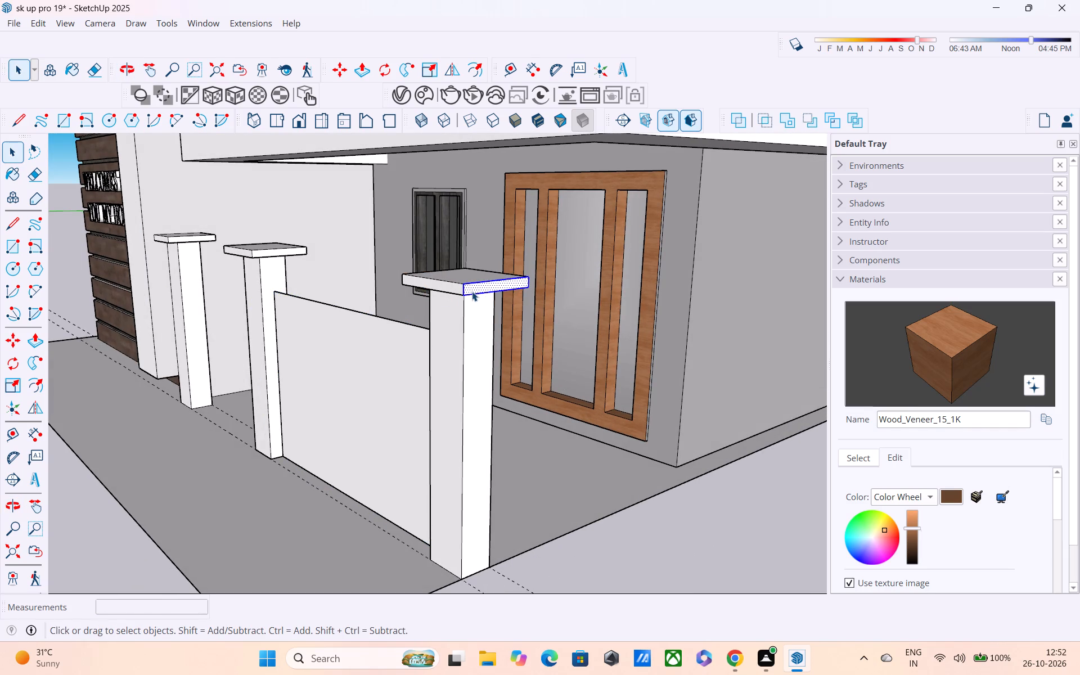
key(p)
click(472, 285)
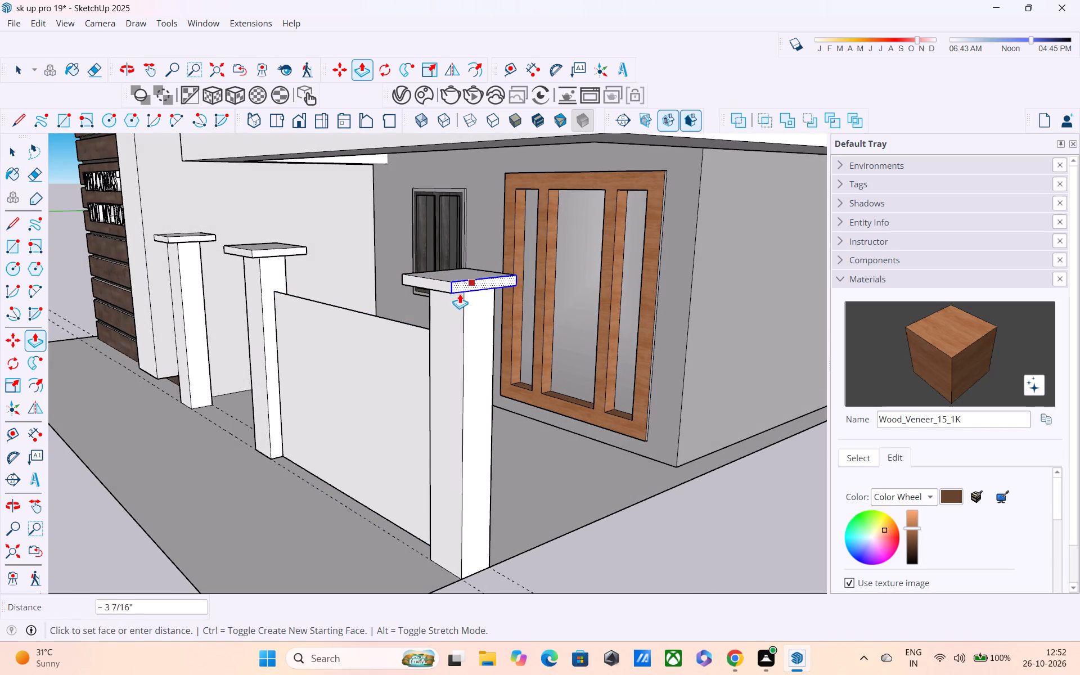
click(460, 294)
middle_drag(468, 294, 561, 248)
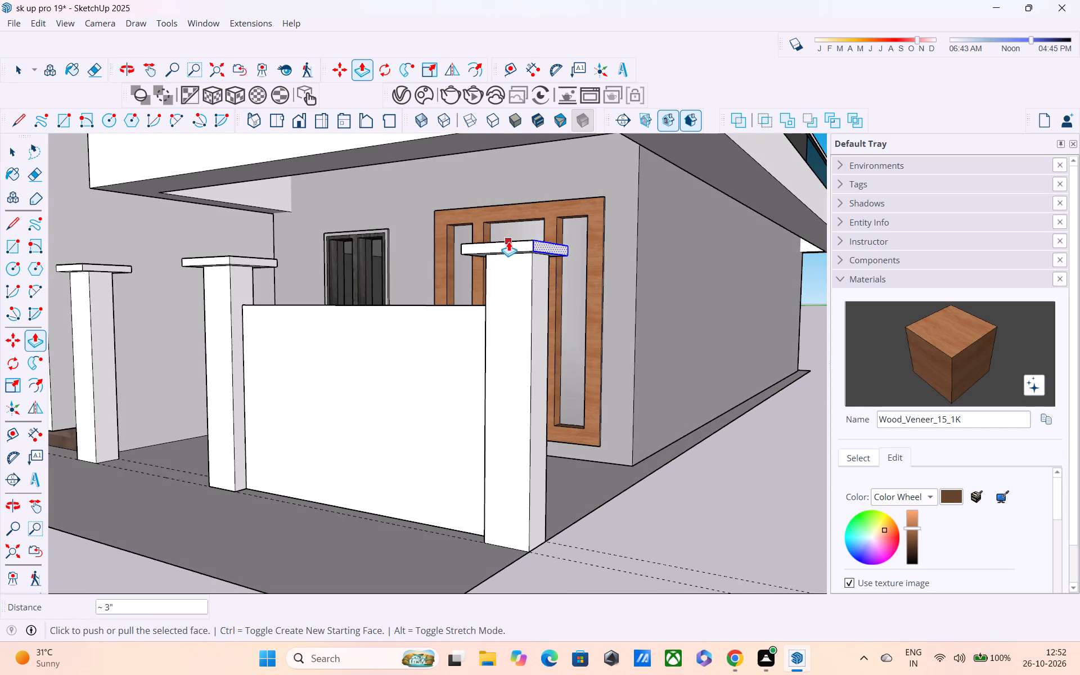
click(510, 240)
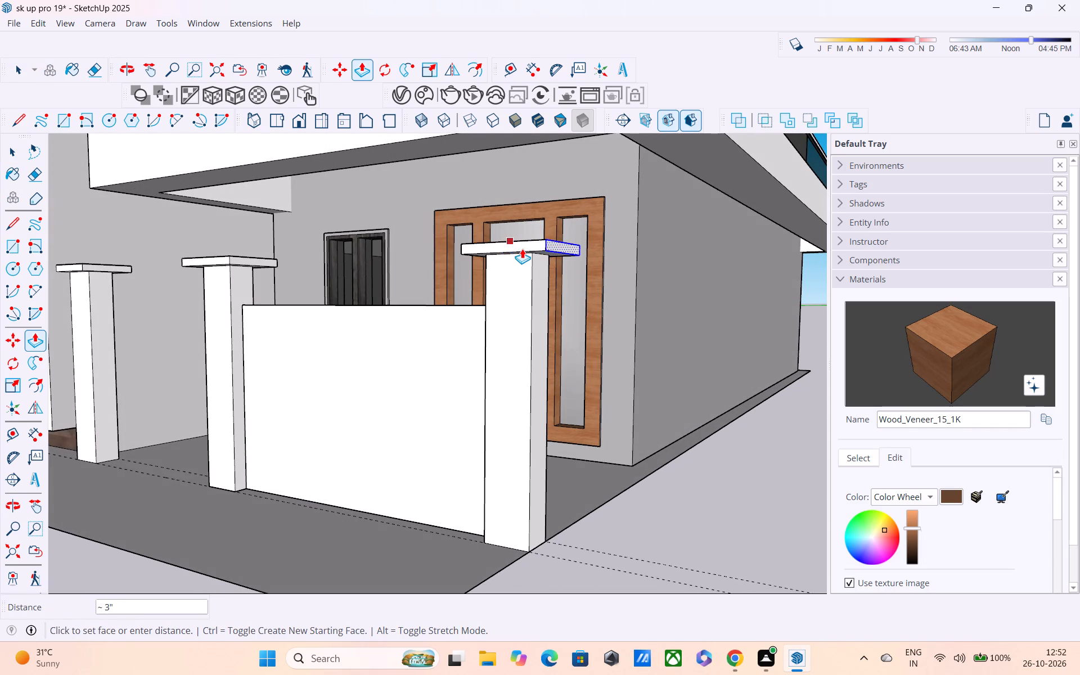
key(Escape)
click(515, 240)
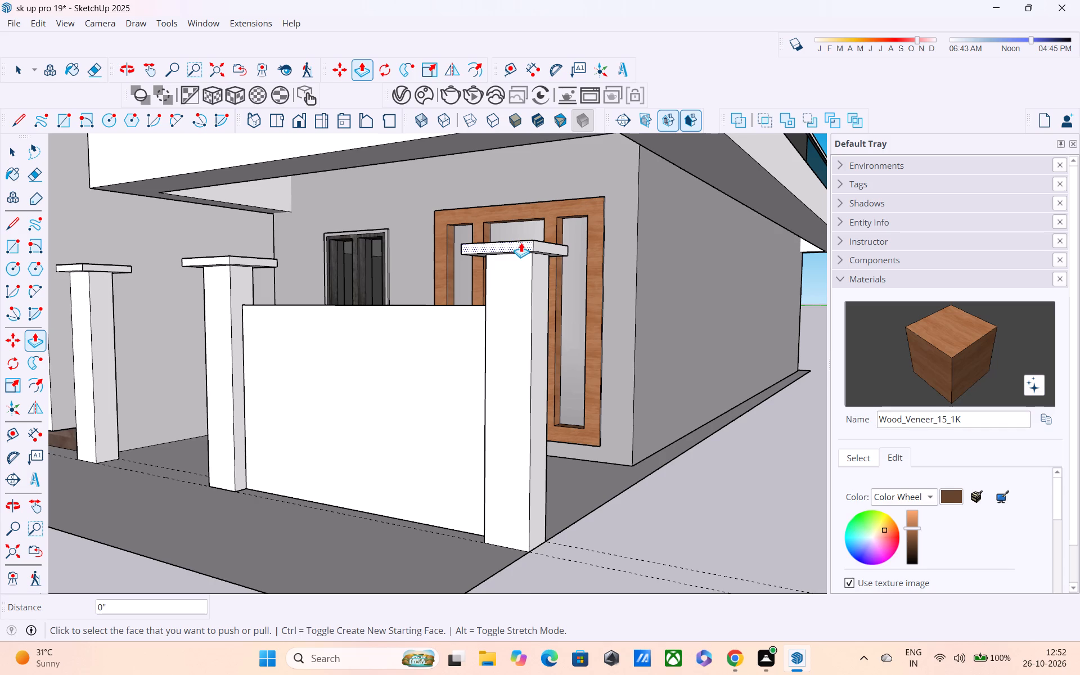
Push the outer post cap's tower-side face in about 1" and its front face in about 1 9/16".
middle_drag(521, 242, 640, 265)
middle_drag(602, 265, 754, 286)
scroll(572, 267, up, 3)
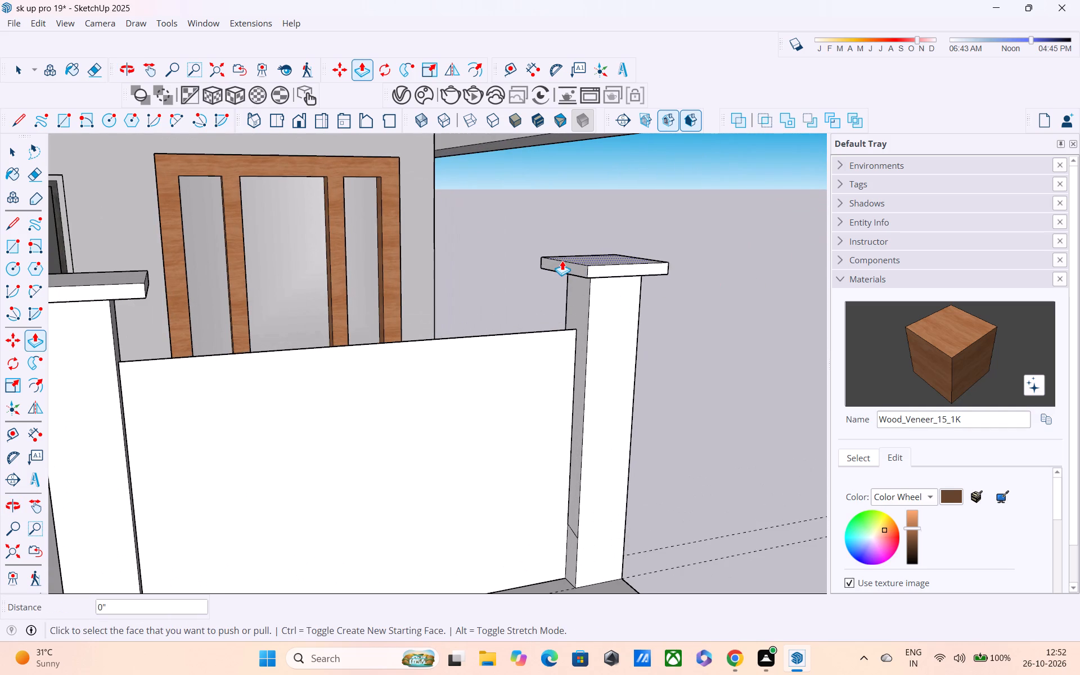
click(573, 266)
click(577, 266)
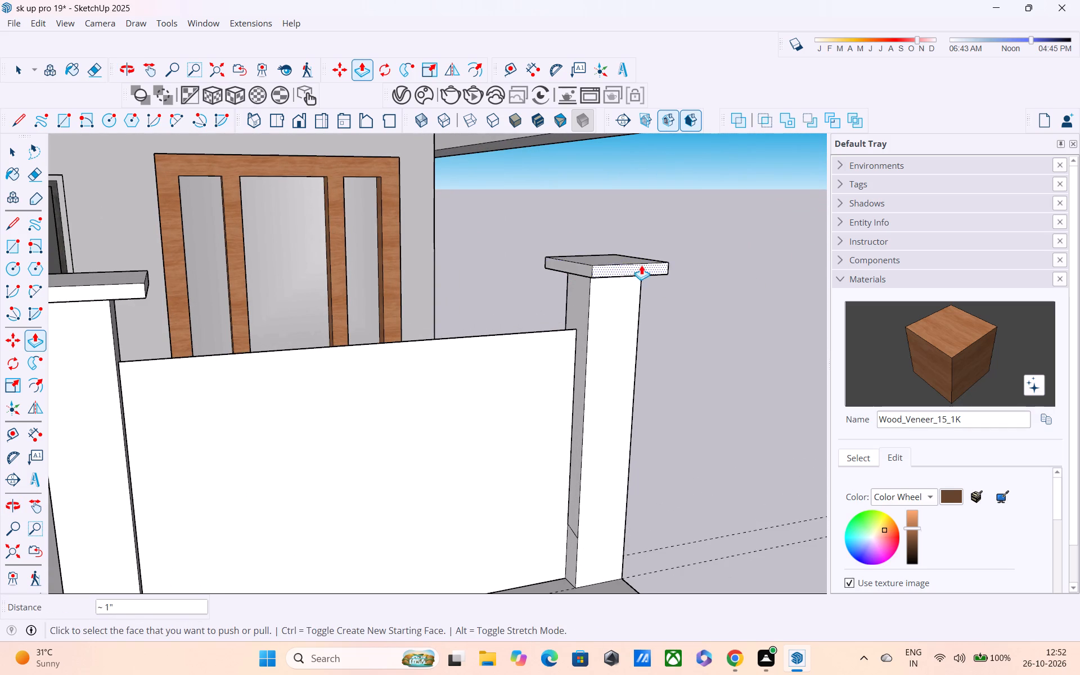
middle_drag(631, 259, 556, 238)
scroll(615, 269, up, 3)
click(613, 264)
click(609, 260)
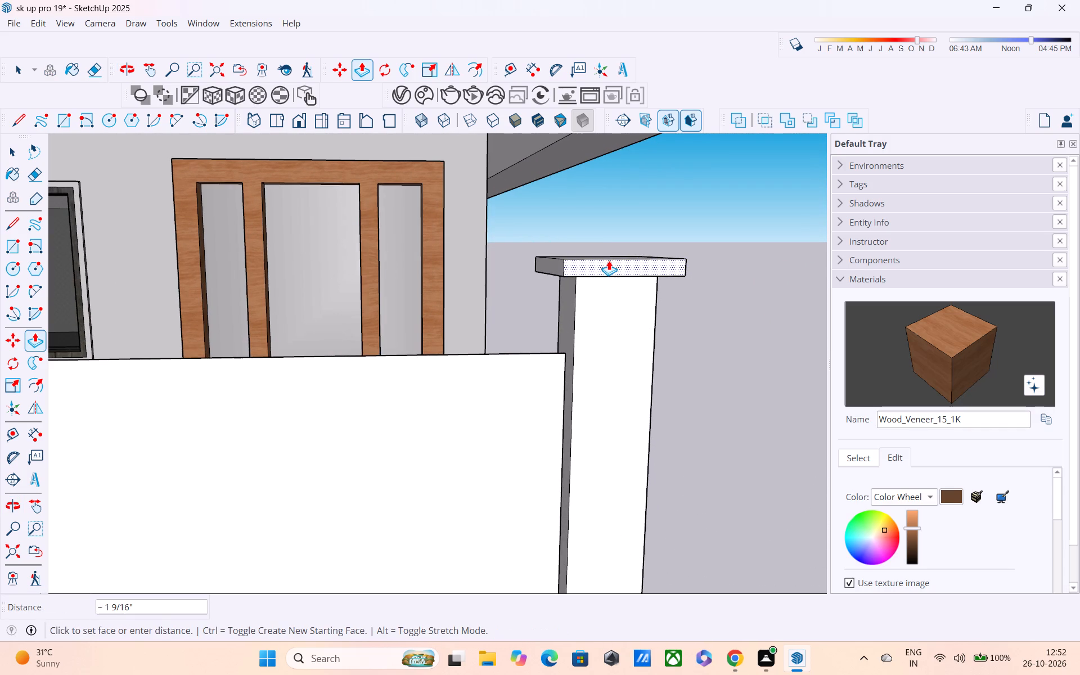
Push the outer post cap's end face away from the tower inward by another 3/8" or so.
middle_drag(640, 280, 412, 278)
click(649, 268)
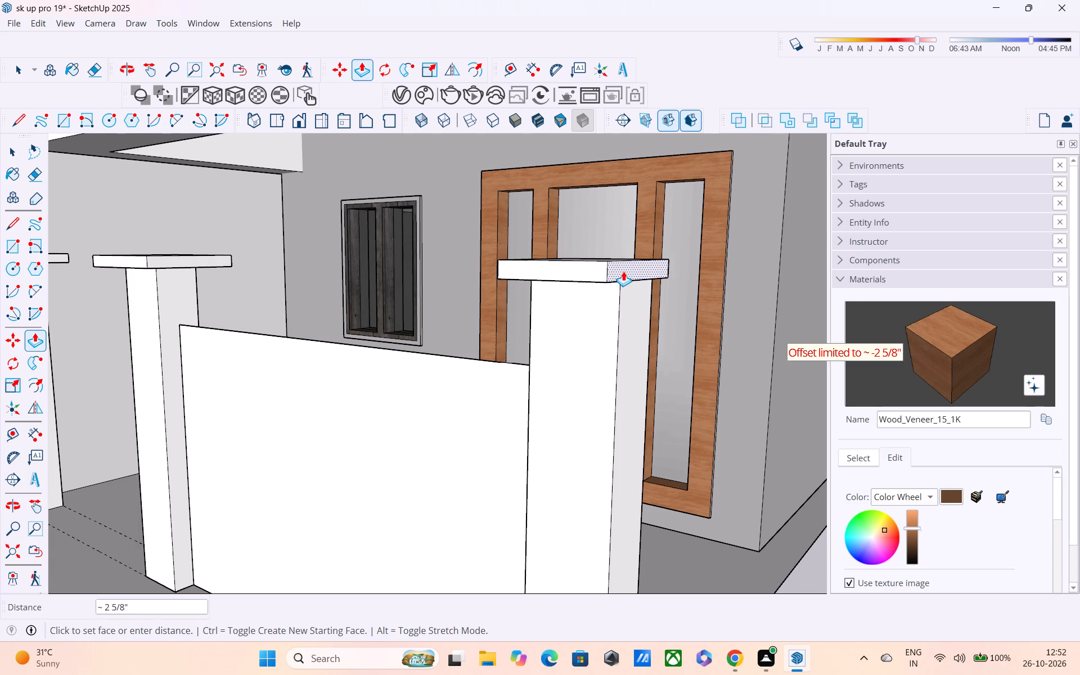
click(645, 269)
middle_drag(587, 273, 601, 232)
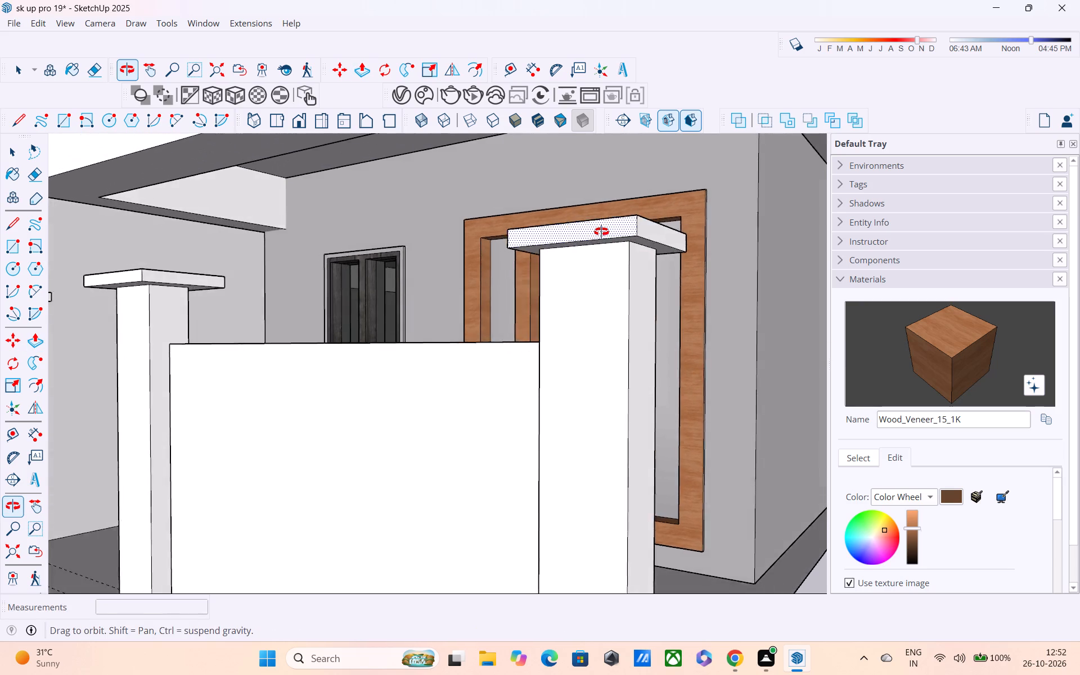
middle_drag(601, 232, 592, 222)
middle_drag(589, 223, 738, 270)
scroll(673, 272, down, 2)
scroll(565, 296, down, 3)
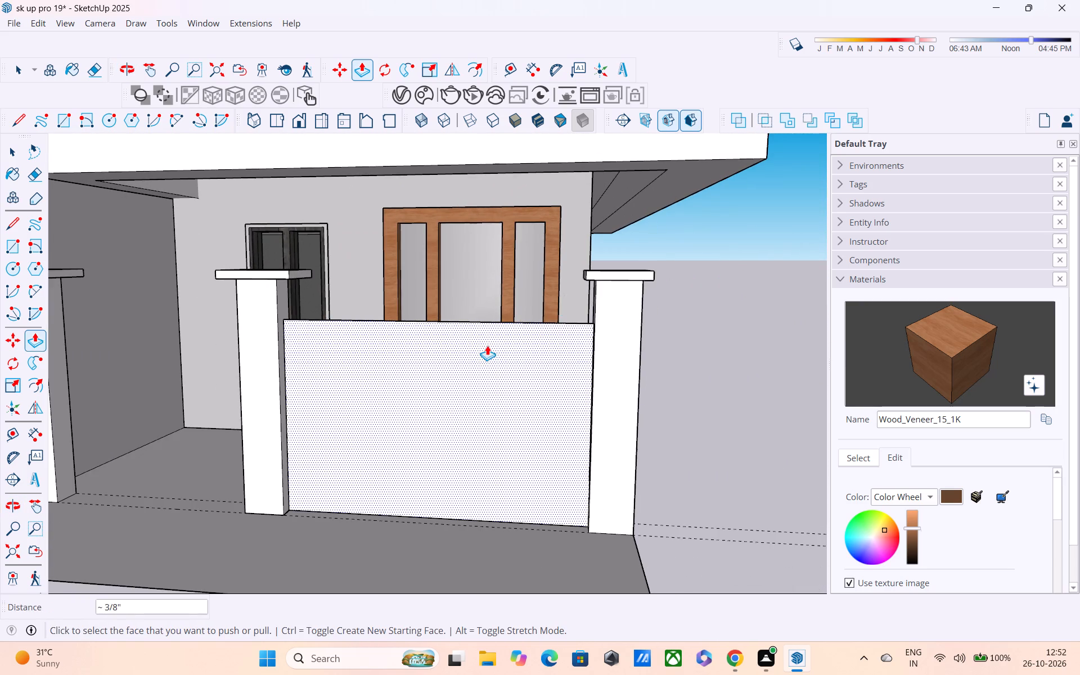
Push the middle post cap's front face in about 1 15/16" and its panel-side face in about 2 11/16" with Push/Pull.
middle_drag(483, 348, 575, 352)
click(363, 273)
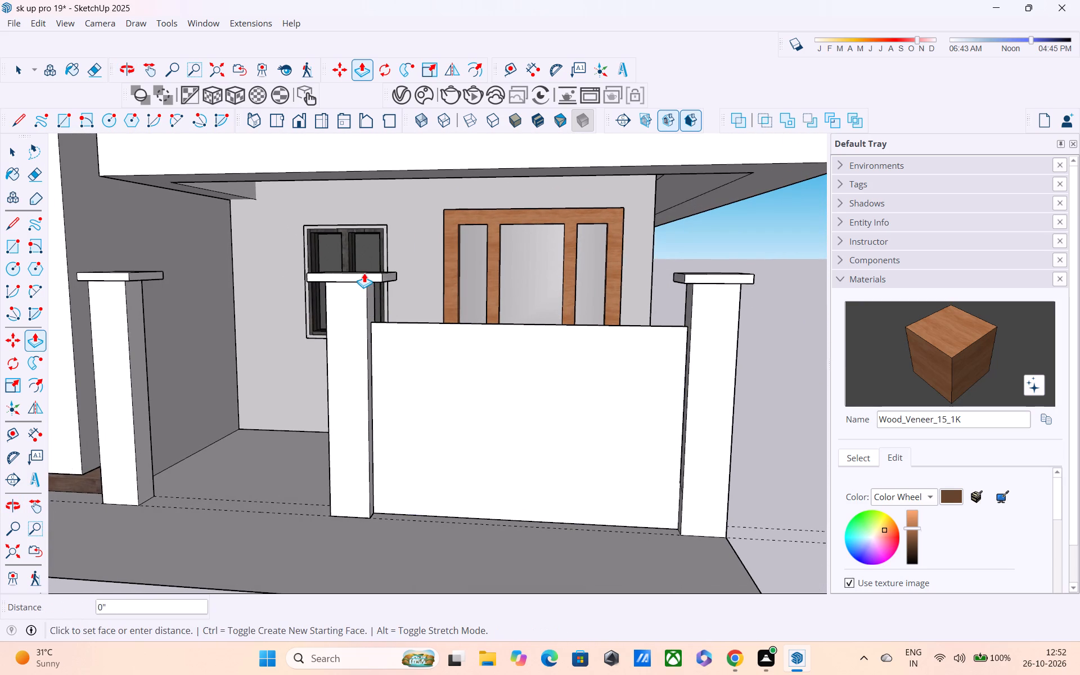
key(Escape)
middle_drag(383, 278, 251, 275)
scroll(381, 271, up, 4)
middle_drag(352, 269, 352, 233)
scroll(343, 222, up, 2)
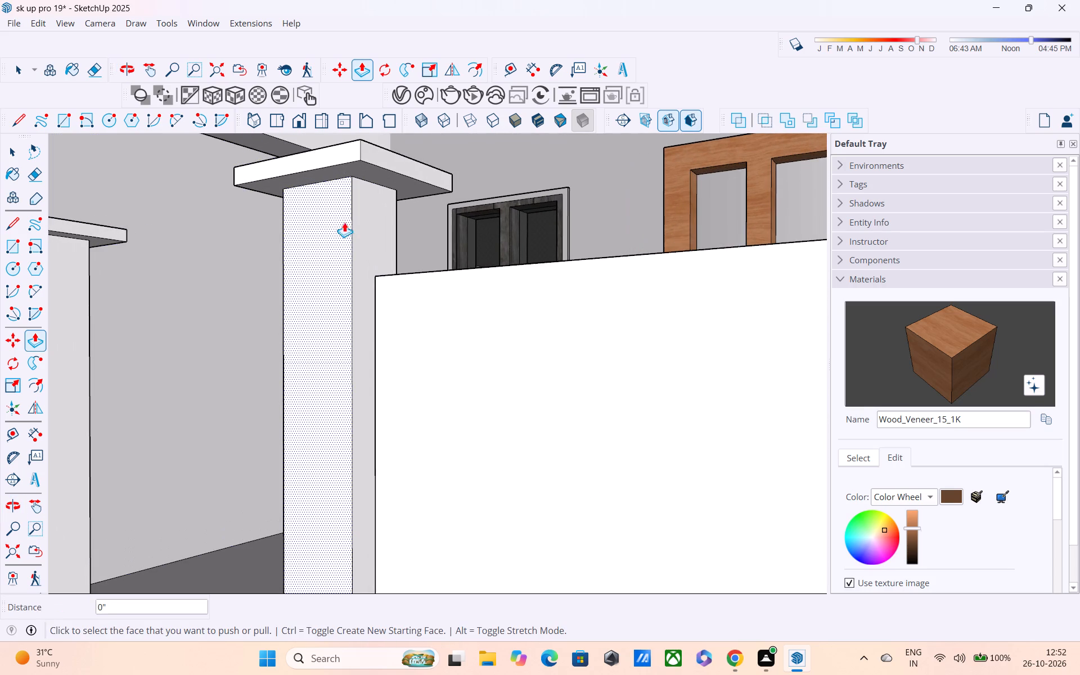
shift+middle_drag(363, 247, 415, 364)
shift+scroll(436, 366, up, 1)
click(359, 271)
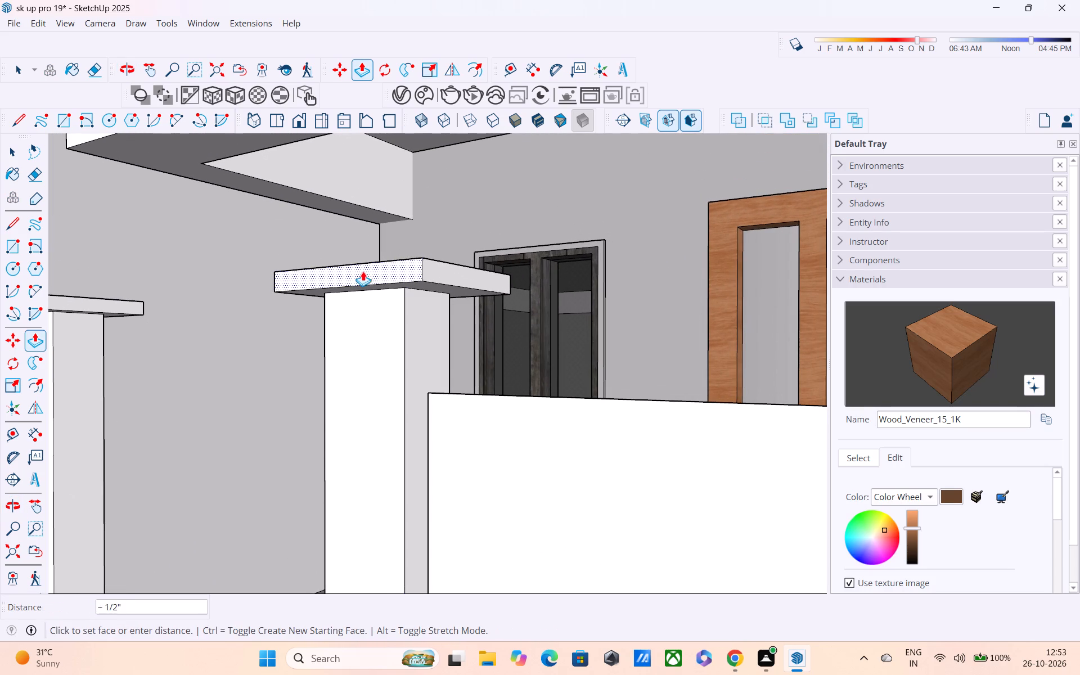
click(370, 274)
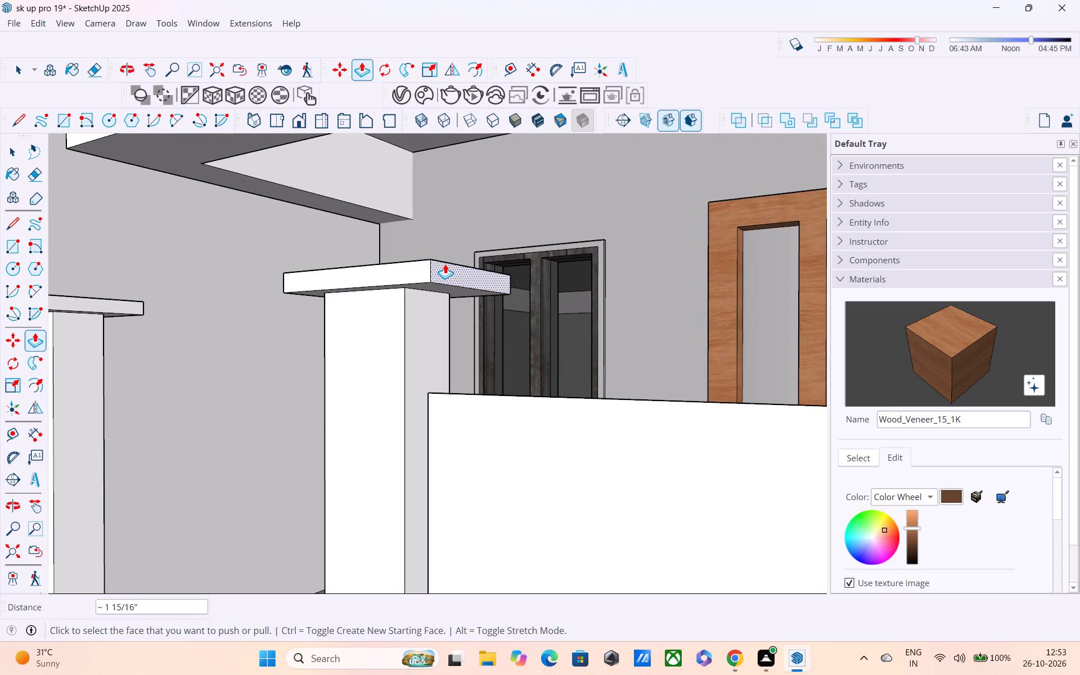
click(445, 264)
click(425, 277)
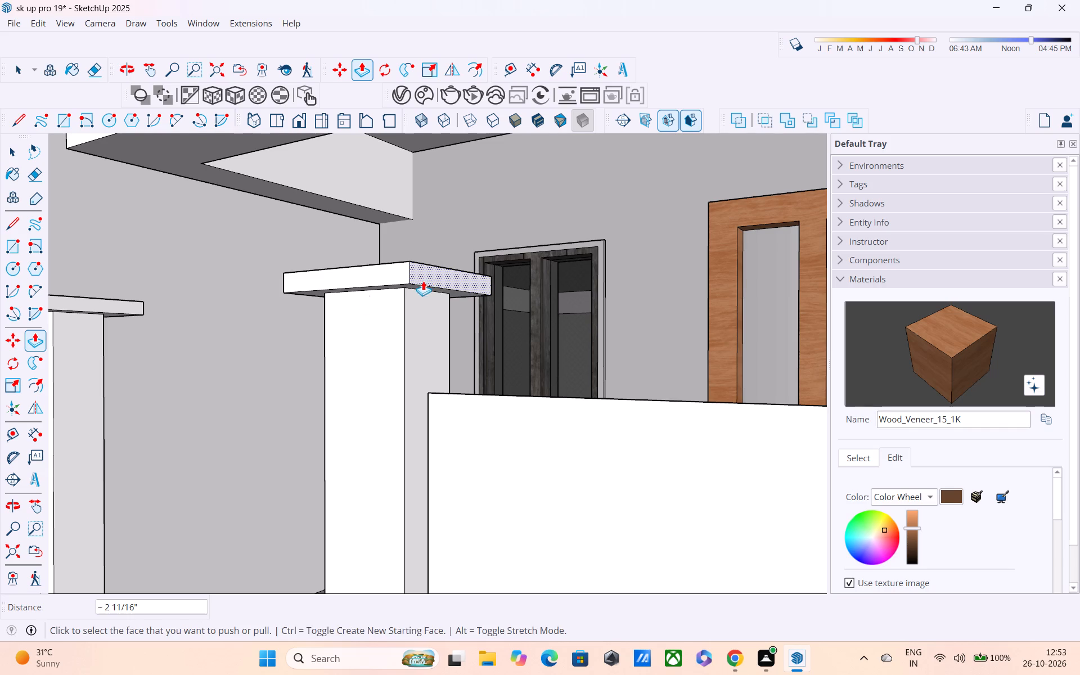
Push the middle post cap's tower-side face in about 1 3/16" and its house-side face in about 2 3/16".
middle_drag(357, 296, 715, 330)
click(470, 300)
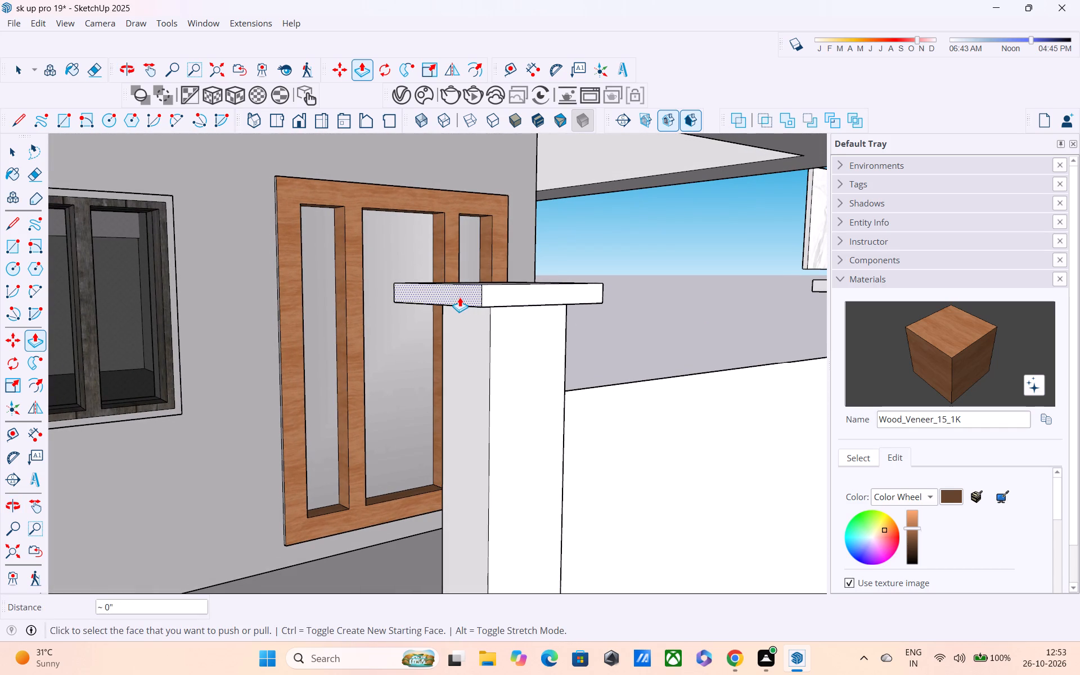
drag(457, 295, 466, 294)
middle_drag(472, 287, 479, 205)
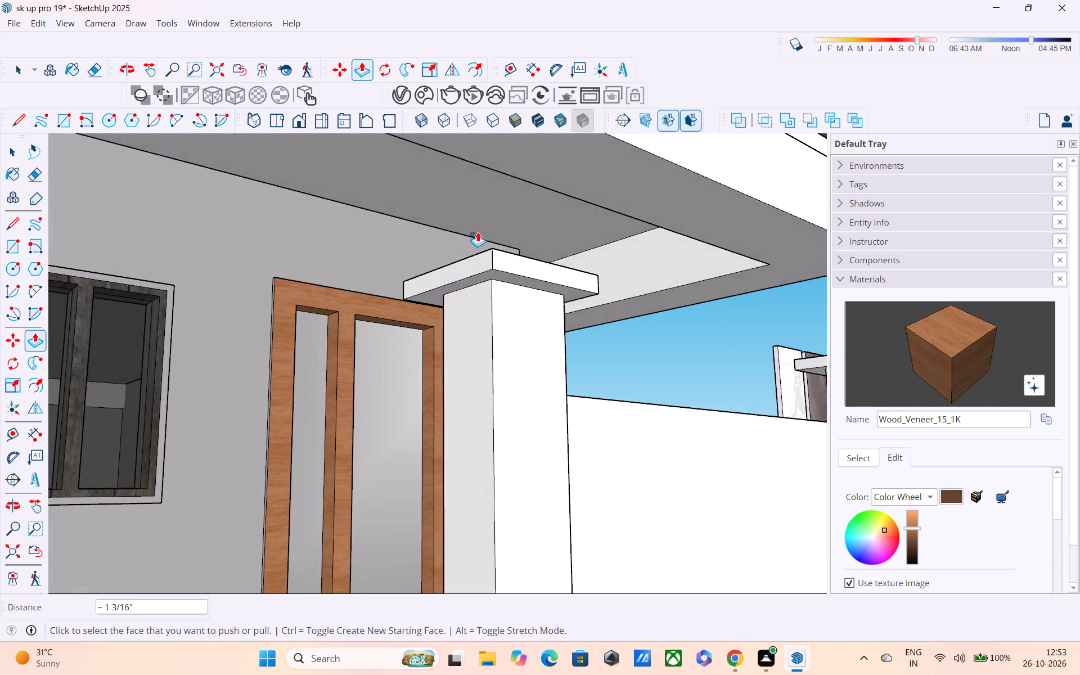
middle_drag(478, 232, 593, 285)
scroll(477, 301, up, 3)
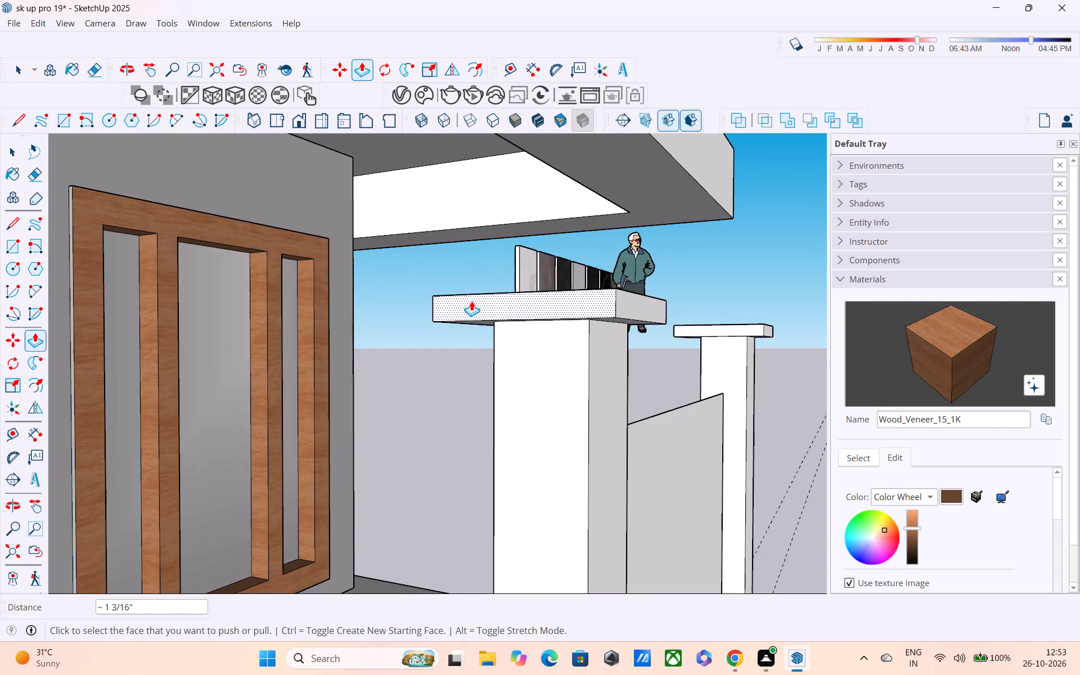
middle_drag(471, 301, 683, 291)
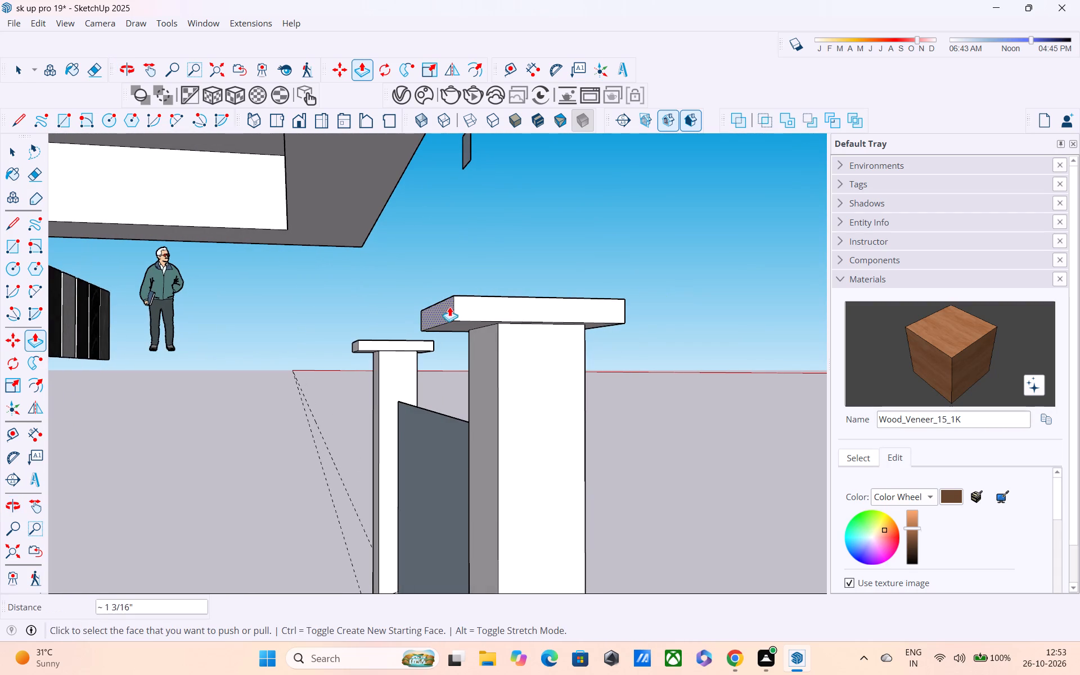
click(449, 307)
click(471, 309)
Push the outer post cap's house-side face in about 15/16".
middle_drag(538, 322, 253, 359)
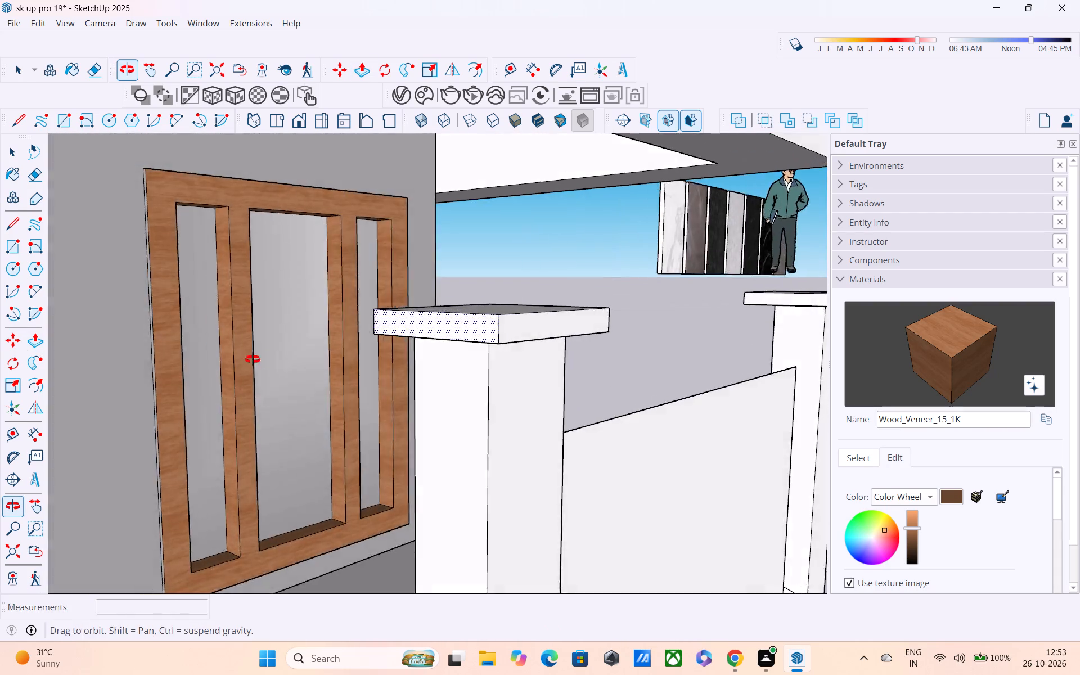
middle_drag(253, 359, 170, 359)
scroll(170, 359, up, 1)
scroll(289, 356, down, 5)
middle_drag(589, 357, 349, 356)
scroll(350, 358, down, 5)
middle_drag(543, 367, 541, 364)
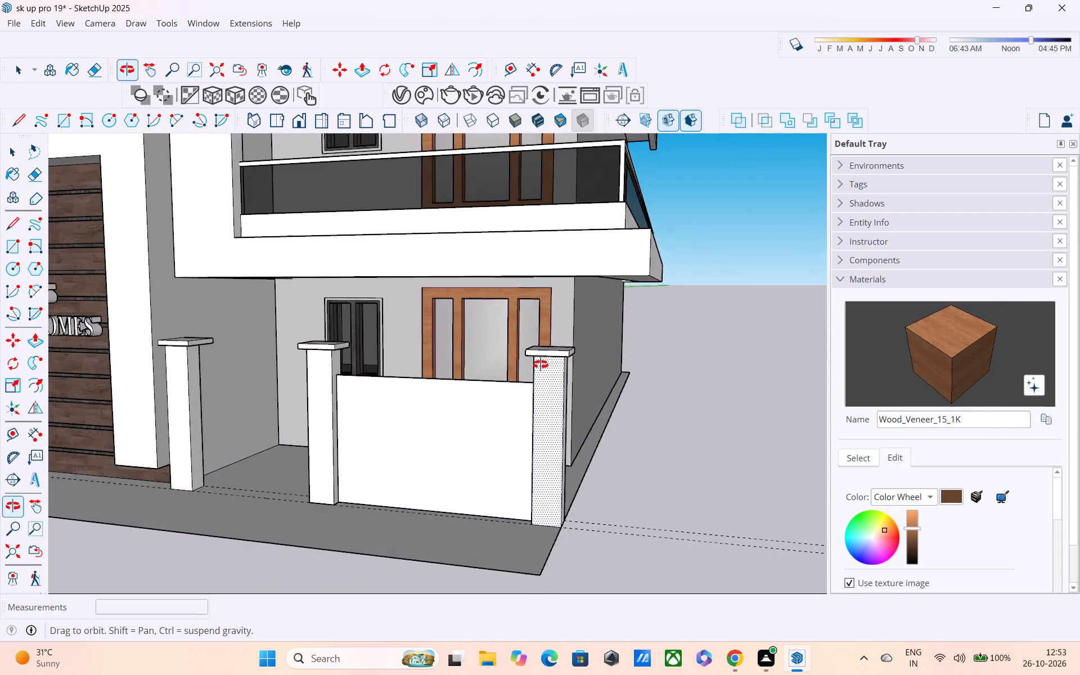
middle_drag(541, 364, 472, 355)
scroll(547, 339, up, 3)
middle_drag(530, 339, 204, 400)
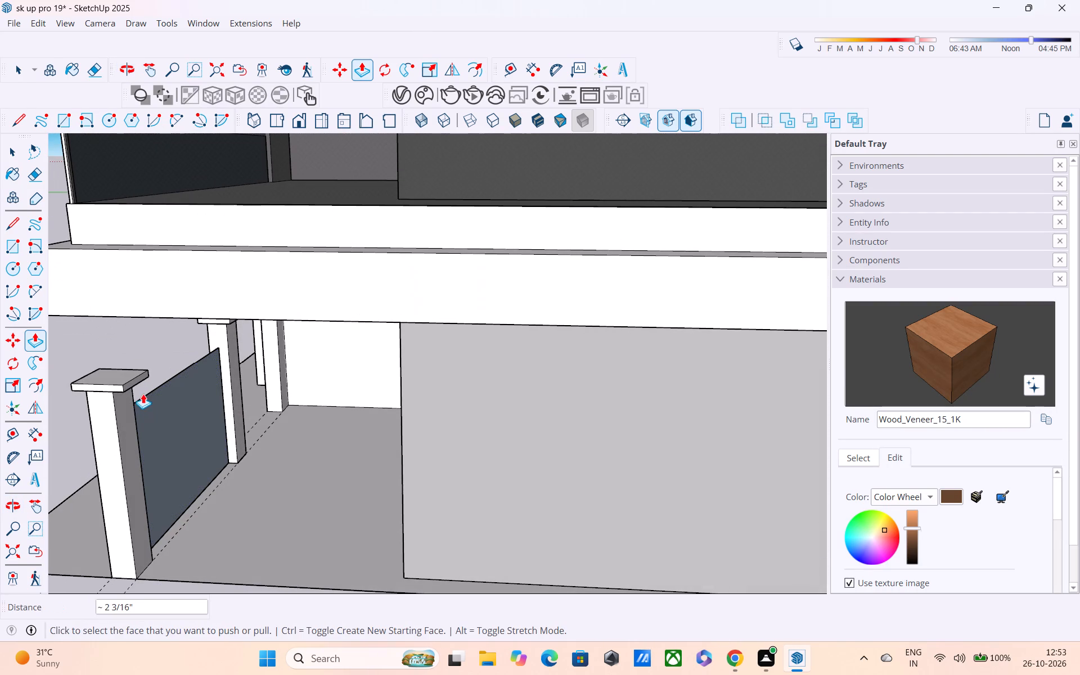
click(134, 382)
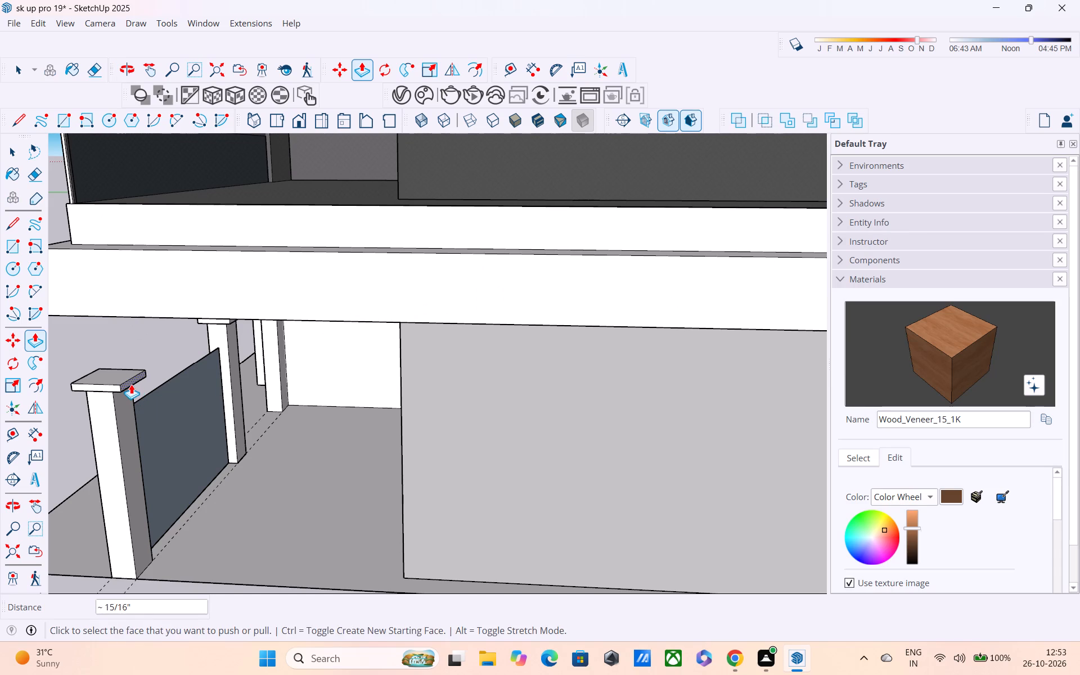
click(131, 384)
Push in the cap face toward the middle post by about 1 15/16" on the post beside the tower.
middle_drag(94, 415, 530, 369)
scroll(304, 318, up, 3)
middle_drag(301, 307, 357, 319)
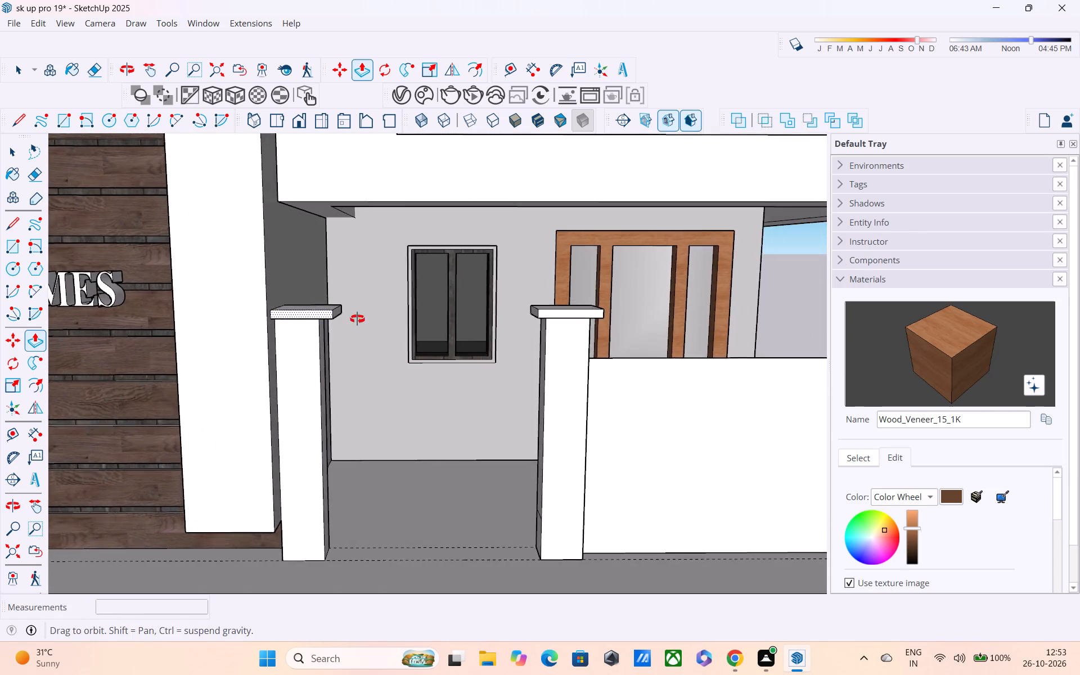
middle_drag(357, 319, 358, 319)
scroll(317, 311, up, 3)
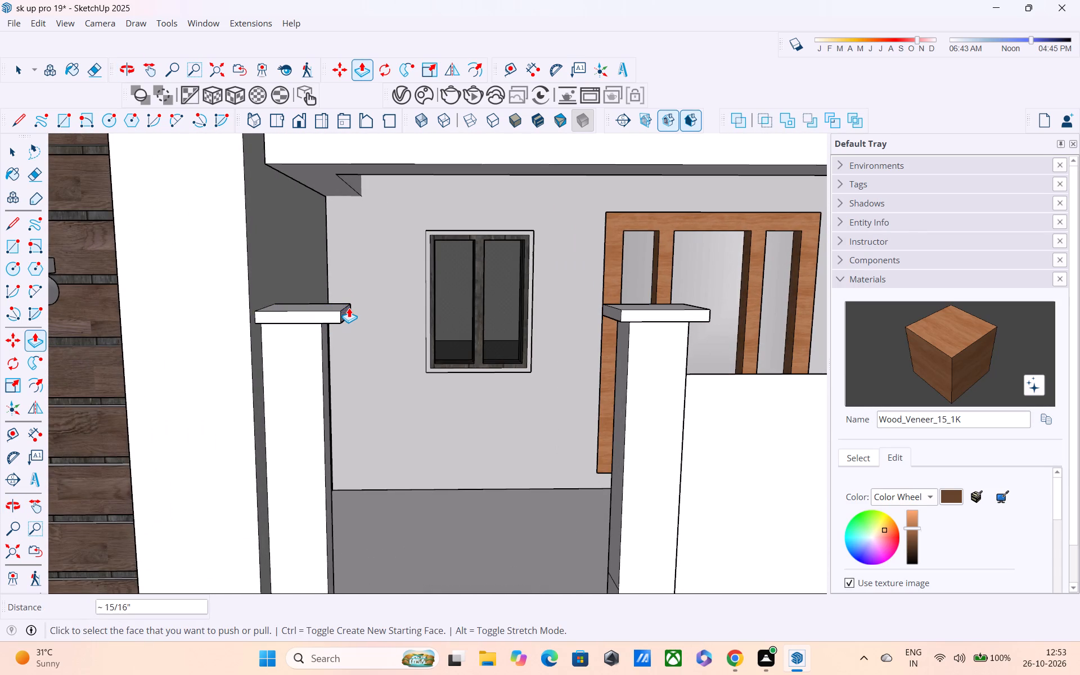
click(349, 308)
click(339, 314)
scroll(362, 335, down, 5)
key(space)
scroll(603, 402, down, 4)
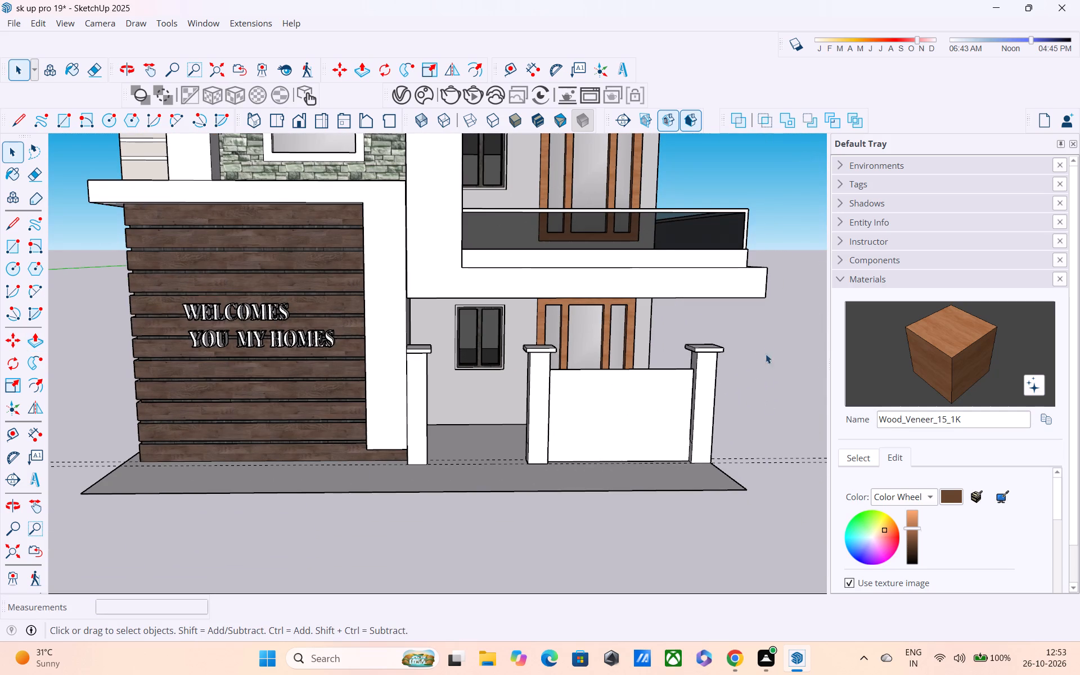
click(764, 334)
Draw an upright rectangle from the base of the post beside the tower across to the middle post as a second wall panel.
middle_drag(706, 402, 665, 381)
middle_click(413, 454)
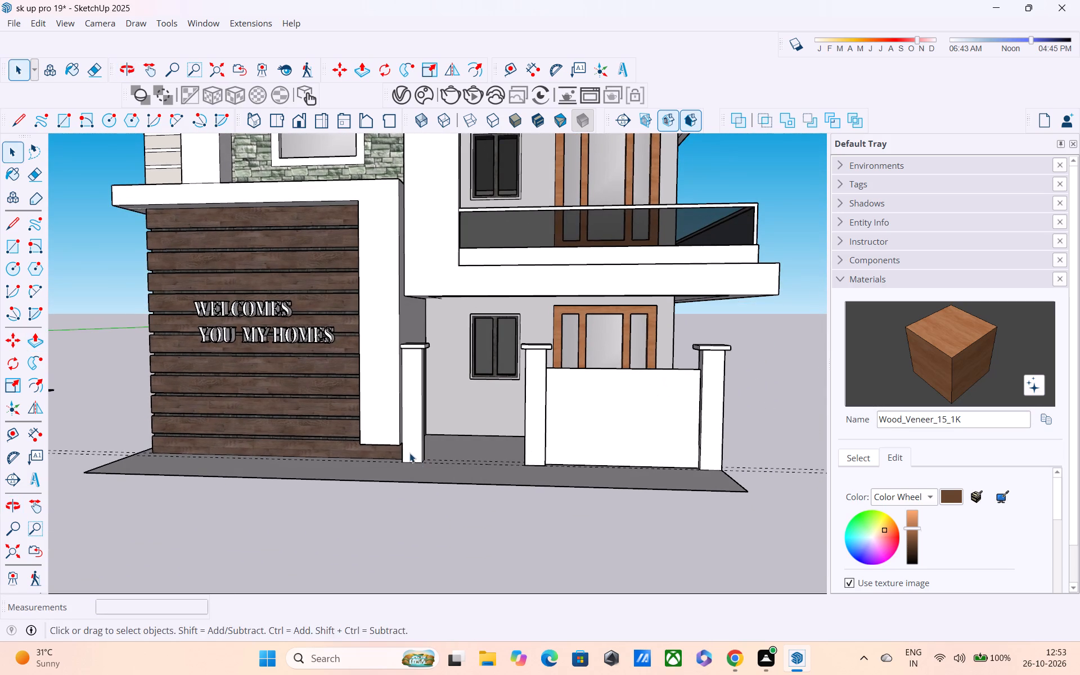
key(r)
scroll(465, 455, up, 3)
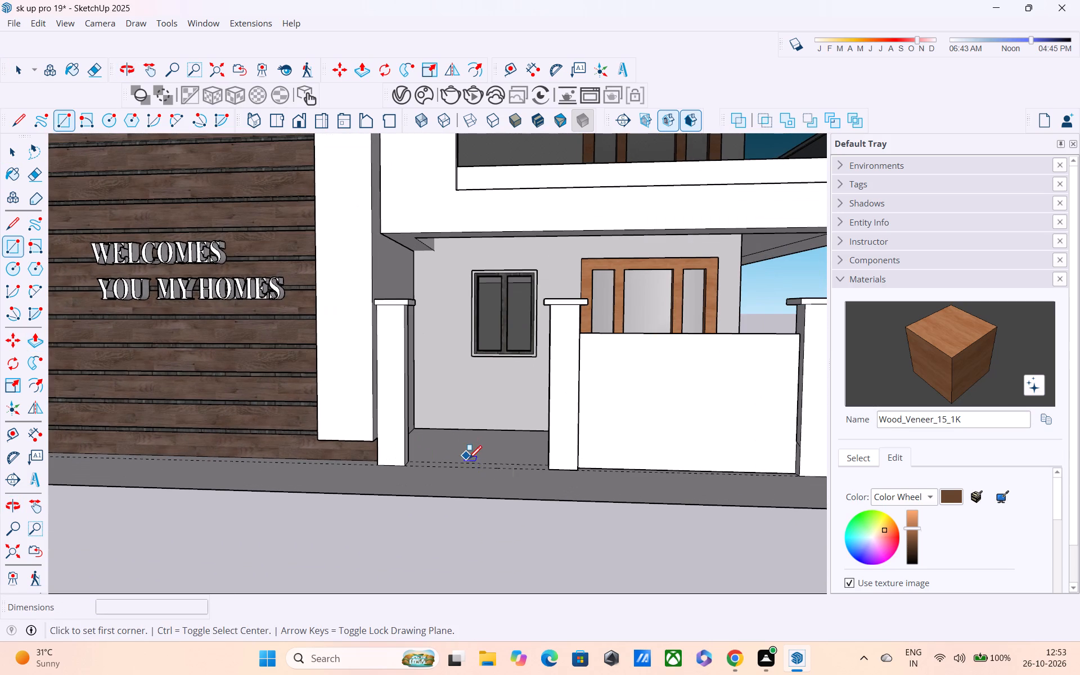
scroll(469, 460, up, 3)
middle_drag(415, 452, 200, 490)
scroll(318, 446, up, 3)
click(335, 462)
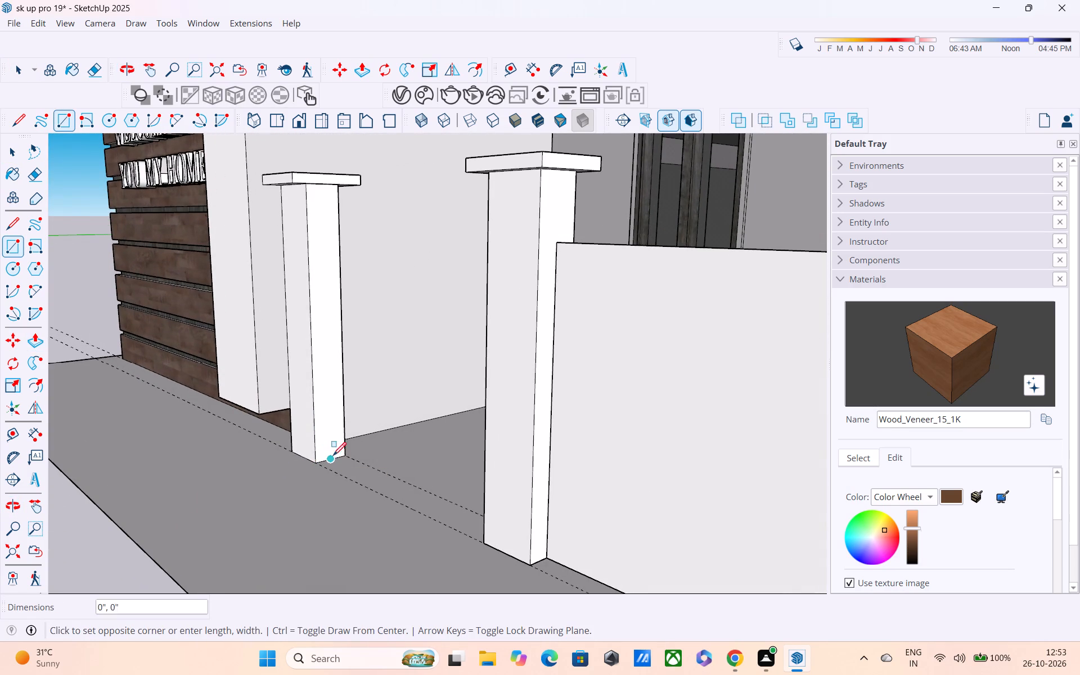
middle_drag(336, 281, 340, 283)
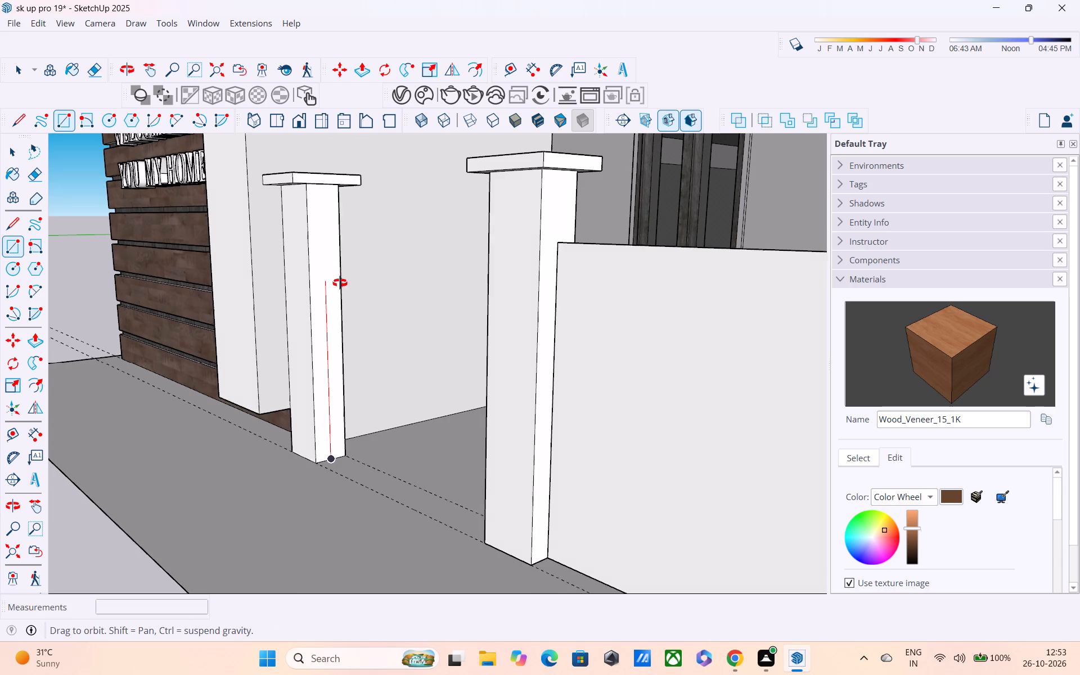
middle_drag(340, 283, 573, 296)
shift+middle_drag(665, 310, 457, 310)
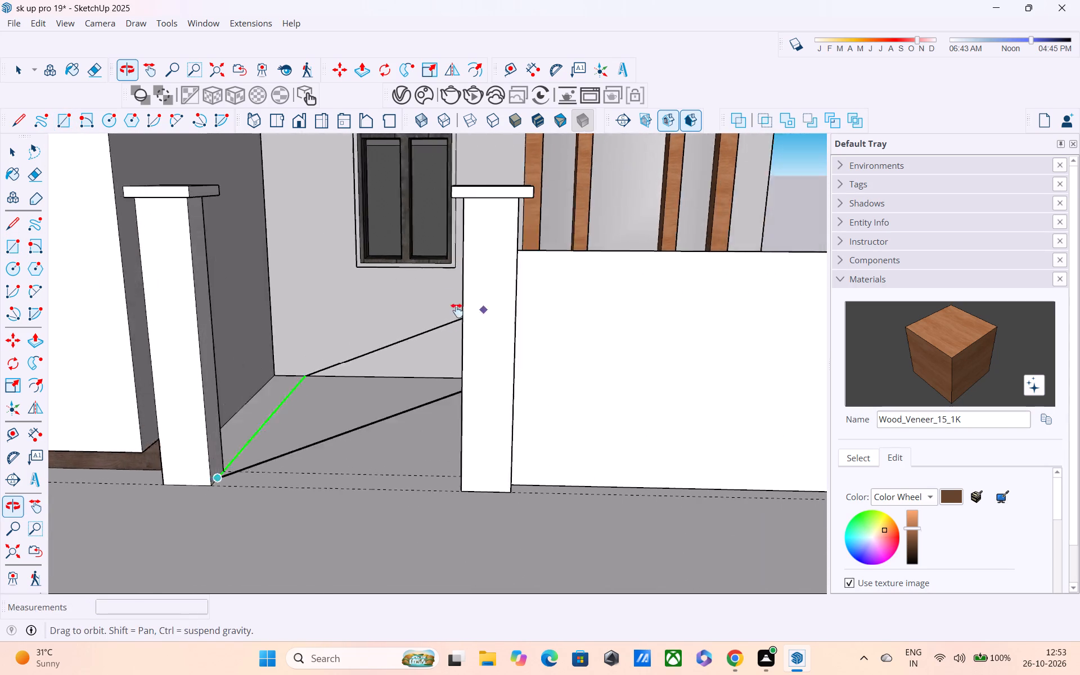
shift+middle_drag(457, 310, 417, 310)
middle_drag(424, 364, 665, 358)
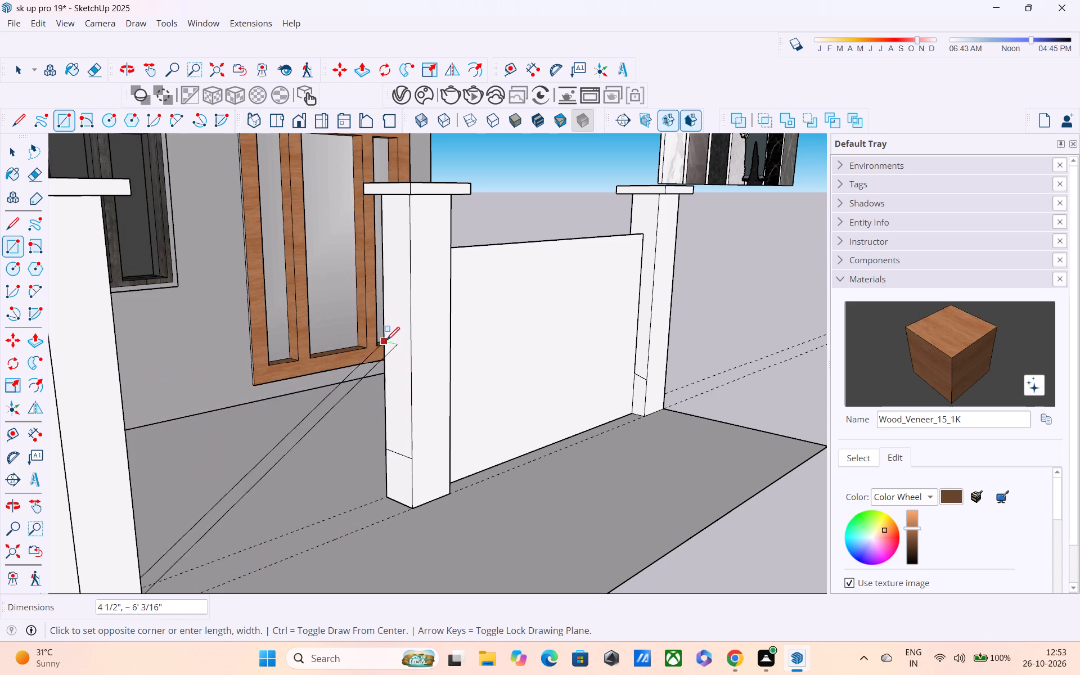
click(398, 358)
Scale the new wall panel upward from its top edge by a factor of about 1.65 to approach the neighbouring panel's height.
key(s)
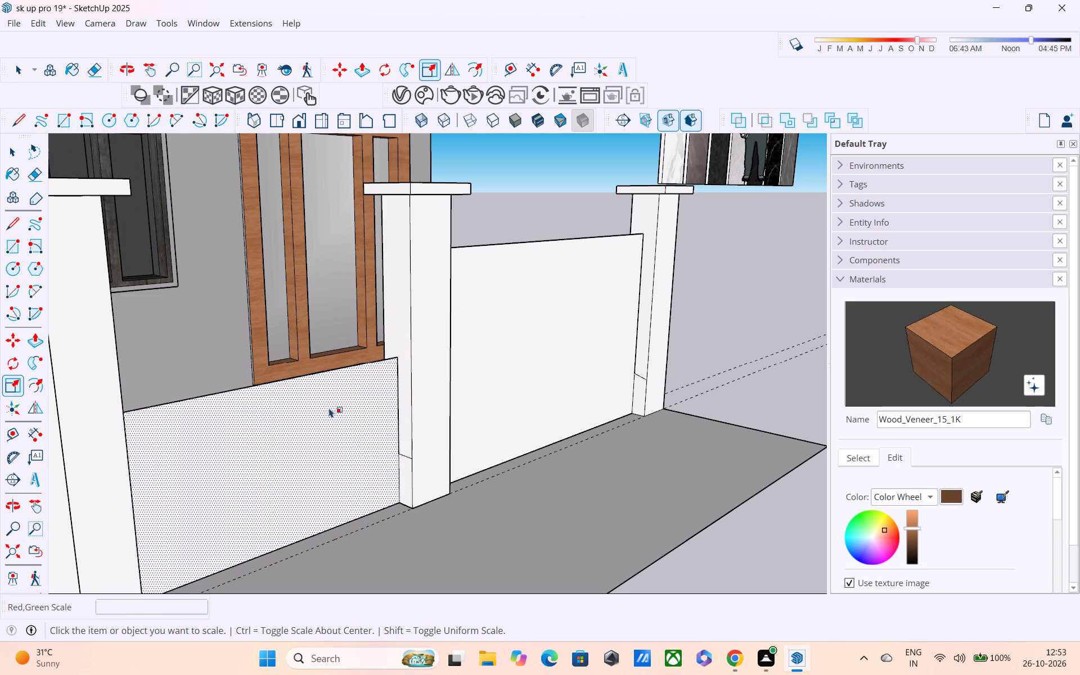
key(space)
double_click(325, 406)
key(s)
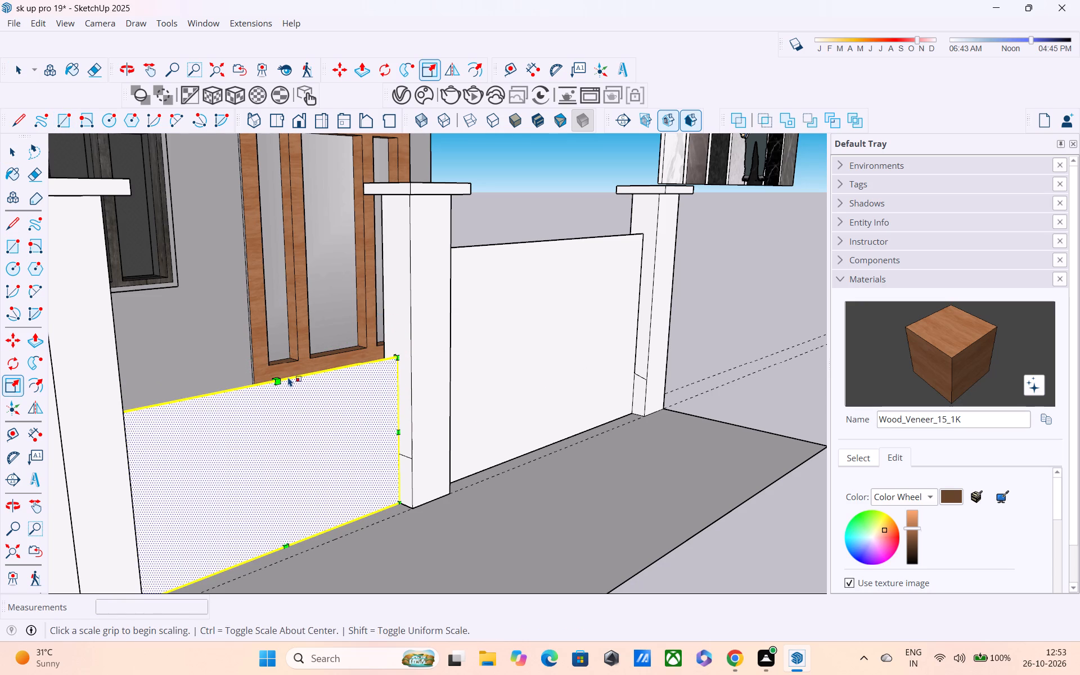
click(280, 379)
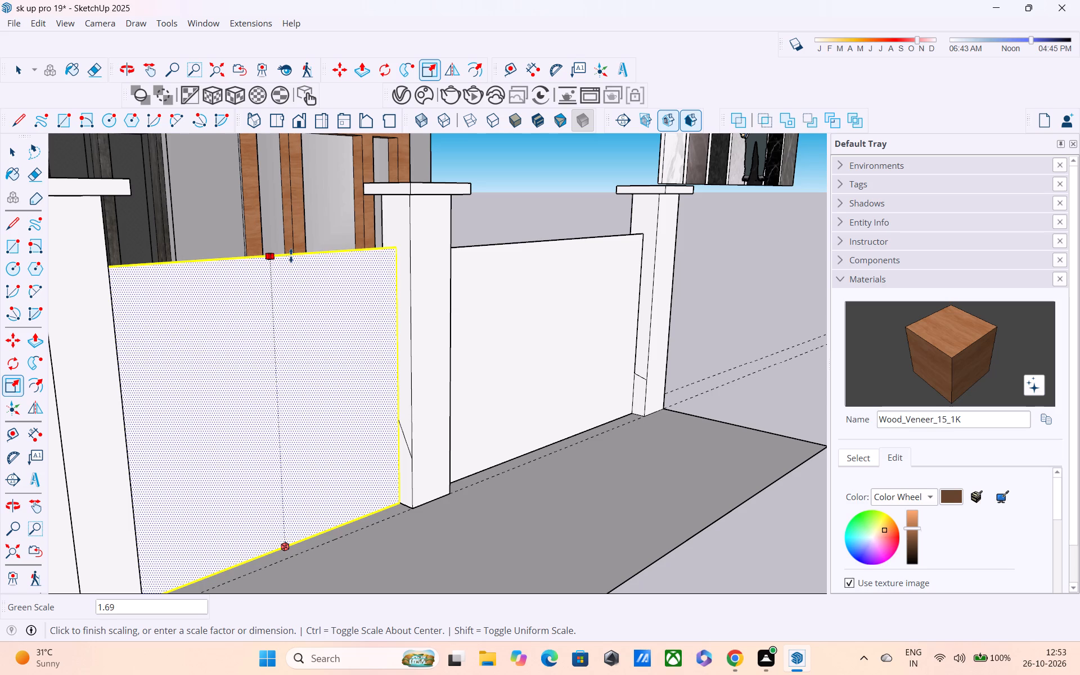
click(298, 261)
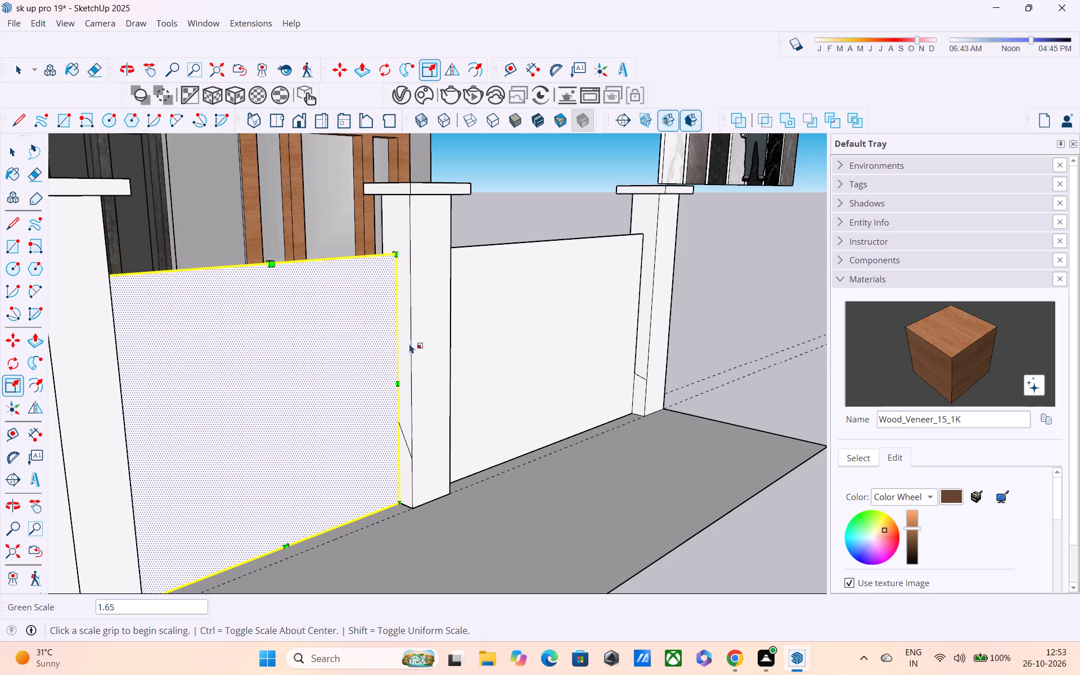
middle_drag(409, 344, 232, 327)
scroll(244, 345, down, 4)
key(space)
click(712, 521)
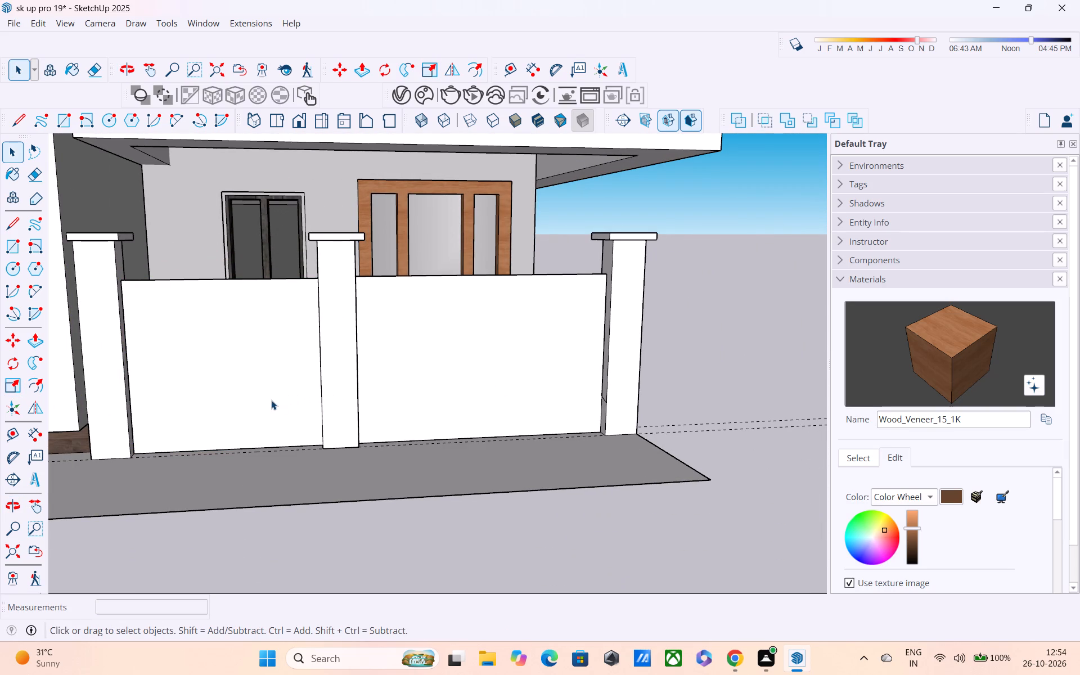
Offset the outline of the new wall panel inward by about 11 1/2" to form an inner rectangle.
key(f)
click(275, 435)
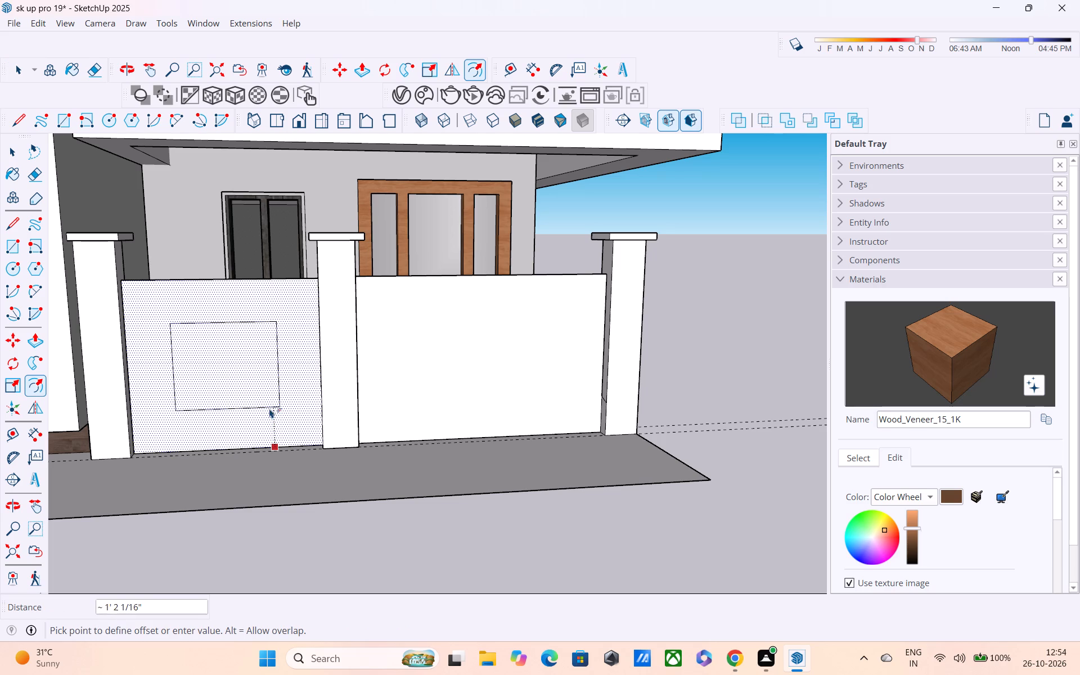
click(272, 415)
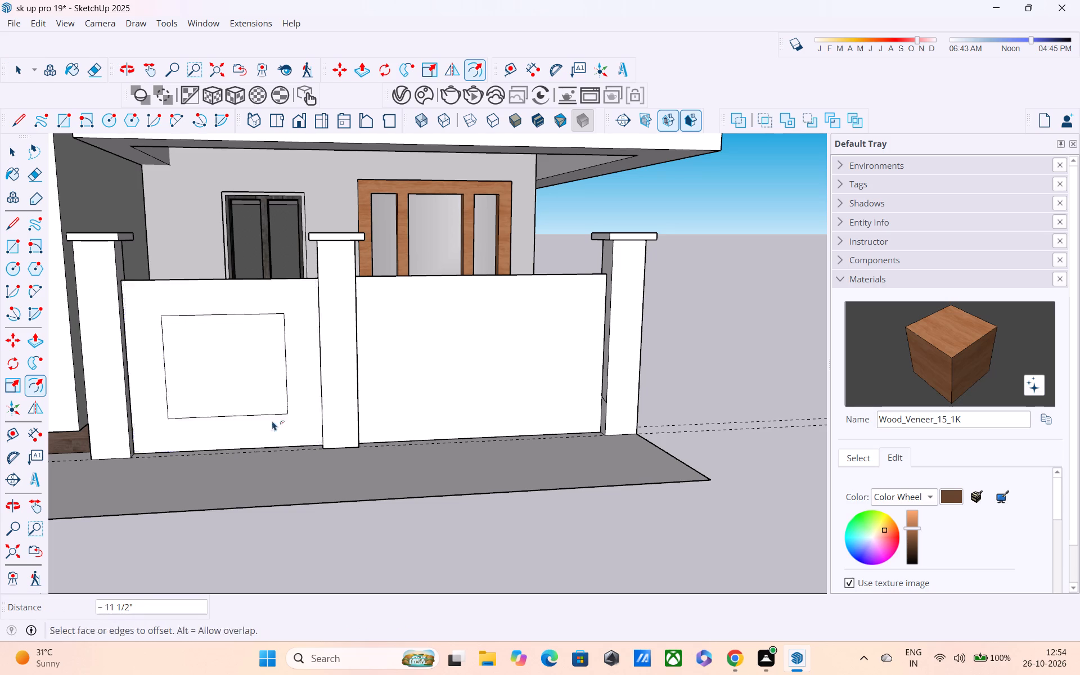
key(space)
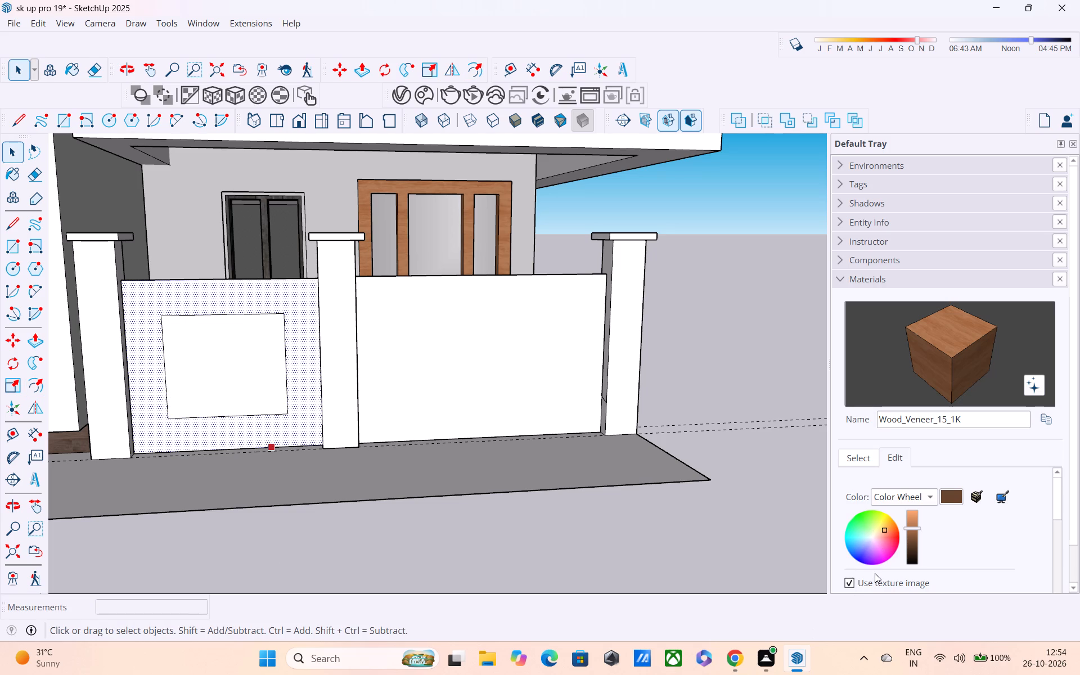
Switch from editing the wood veneer to choosing another material collection.
click(863, 456)
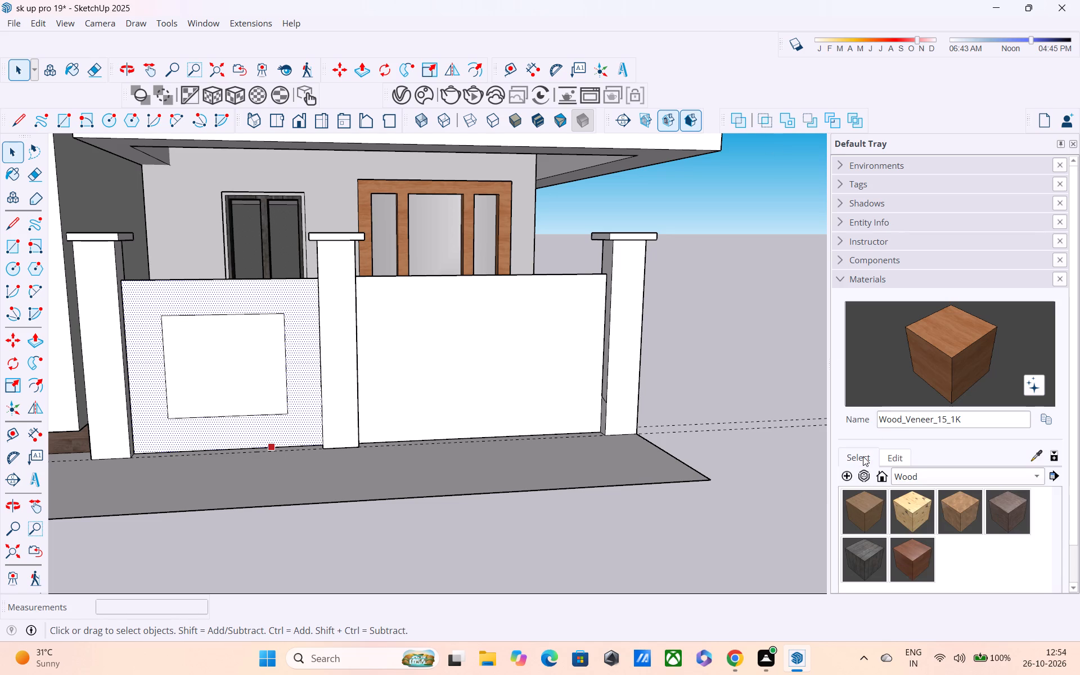
click(906, 478)
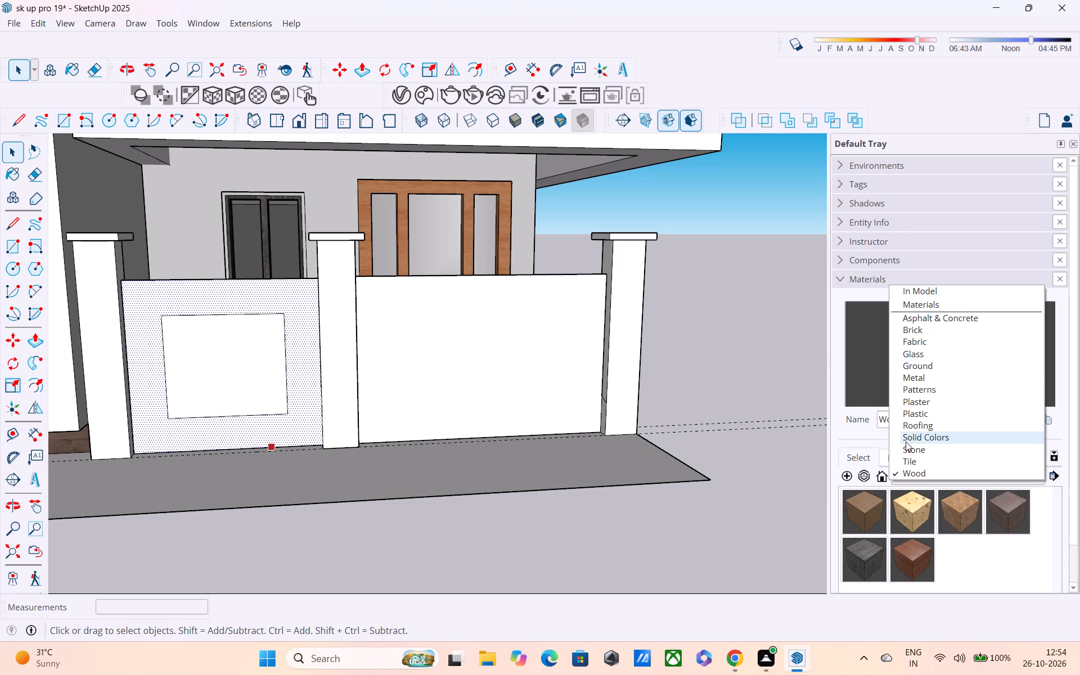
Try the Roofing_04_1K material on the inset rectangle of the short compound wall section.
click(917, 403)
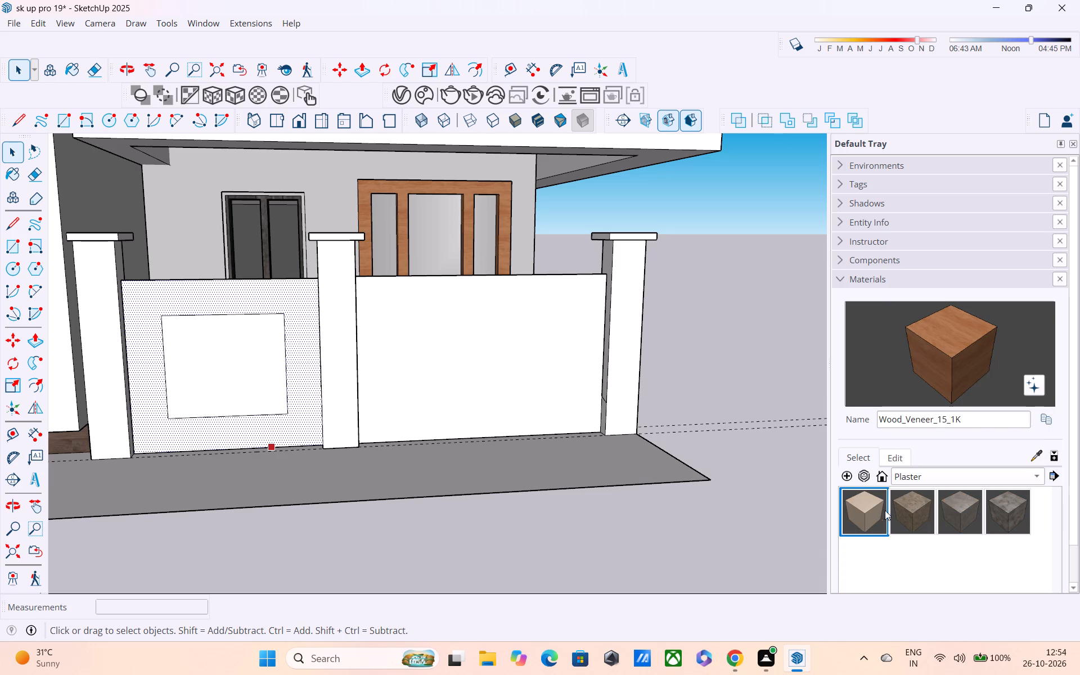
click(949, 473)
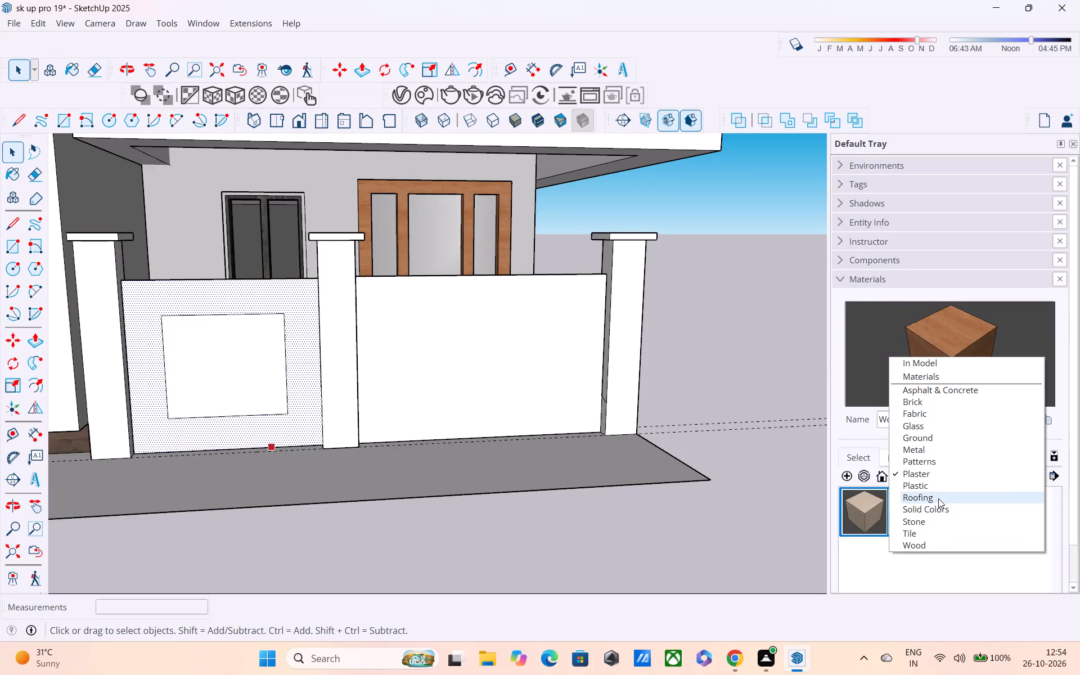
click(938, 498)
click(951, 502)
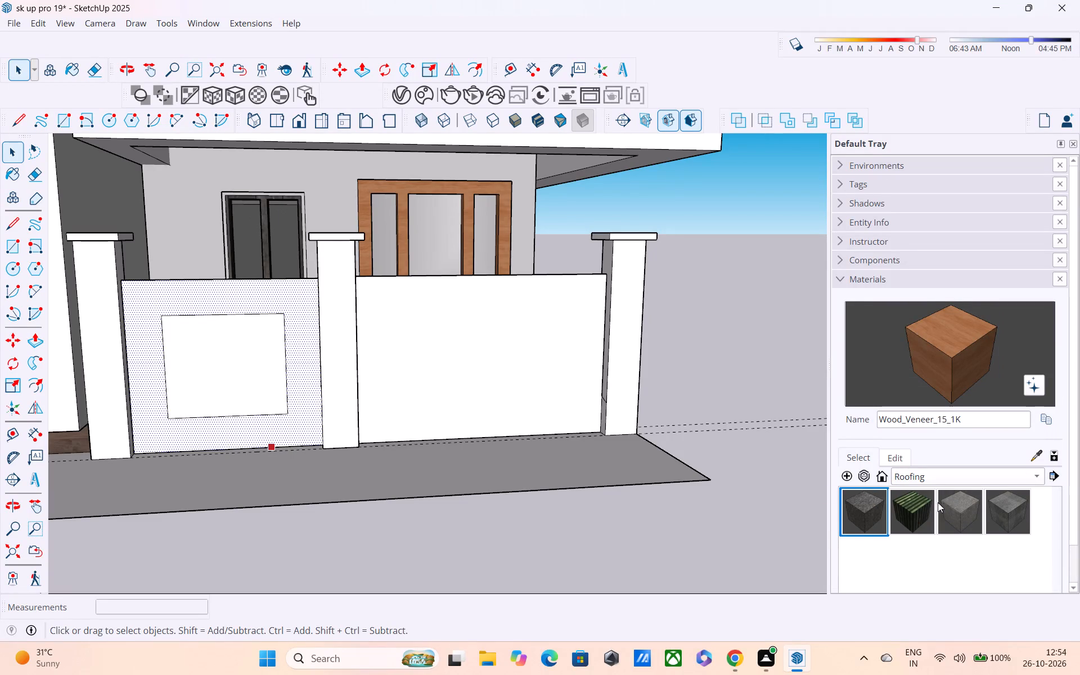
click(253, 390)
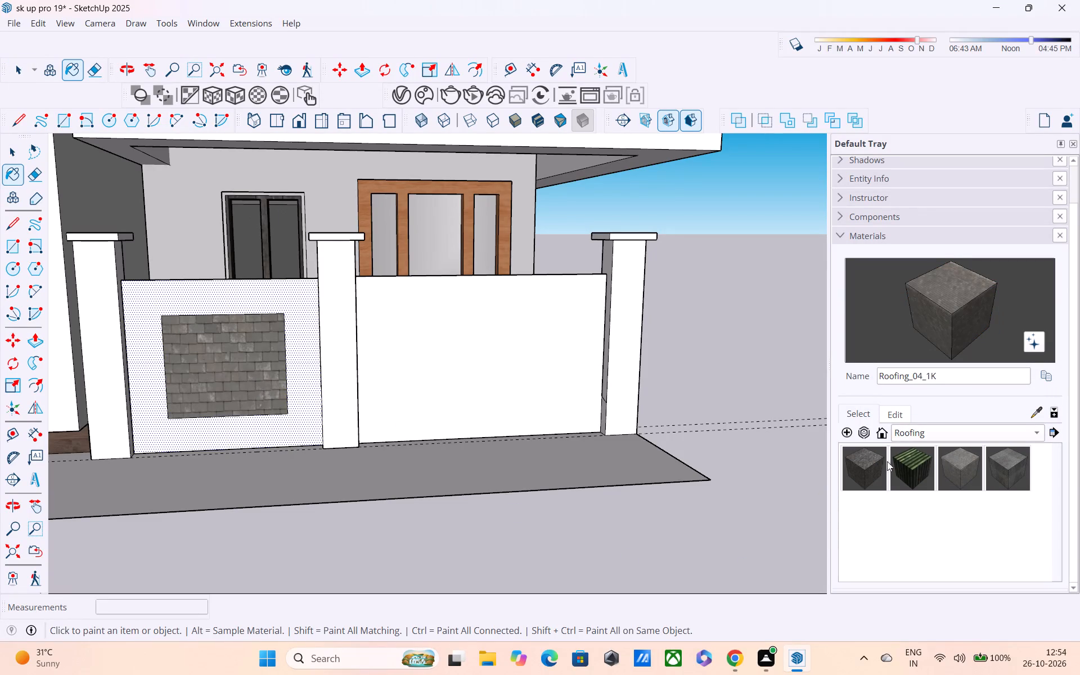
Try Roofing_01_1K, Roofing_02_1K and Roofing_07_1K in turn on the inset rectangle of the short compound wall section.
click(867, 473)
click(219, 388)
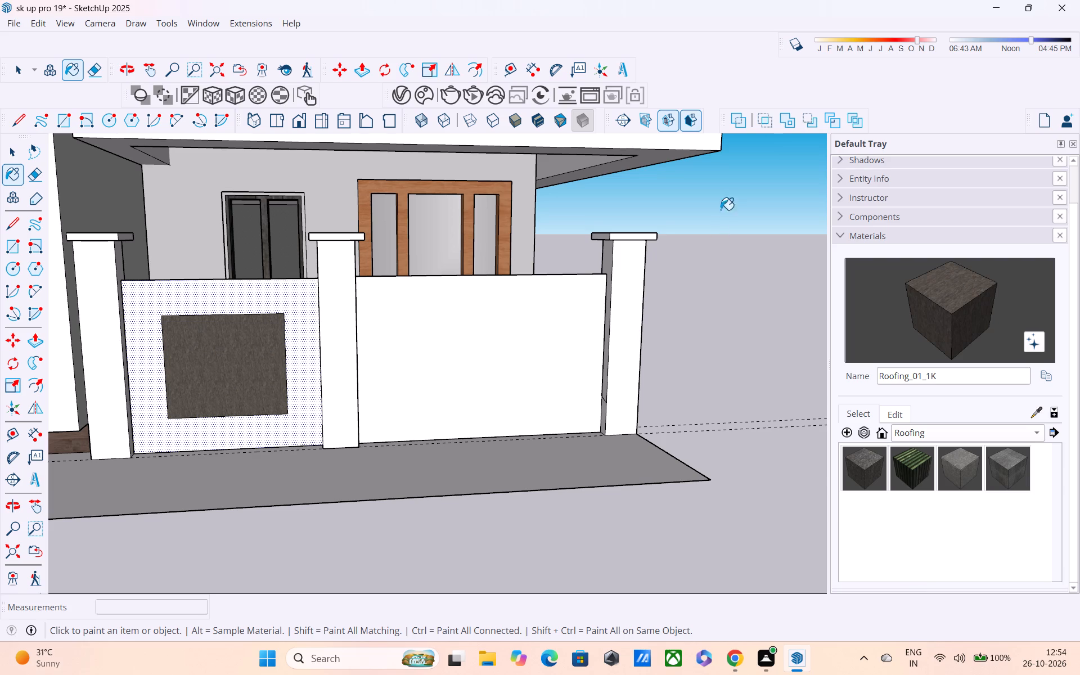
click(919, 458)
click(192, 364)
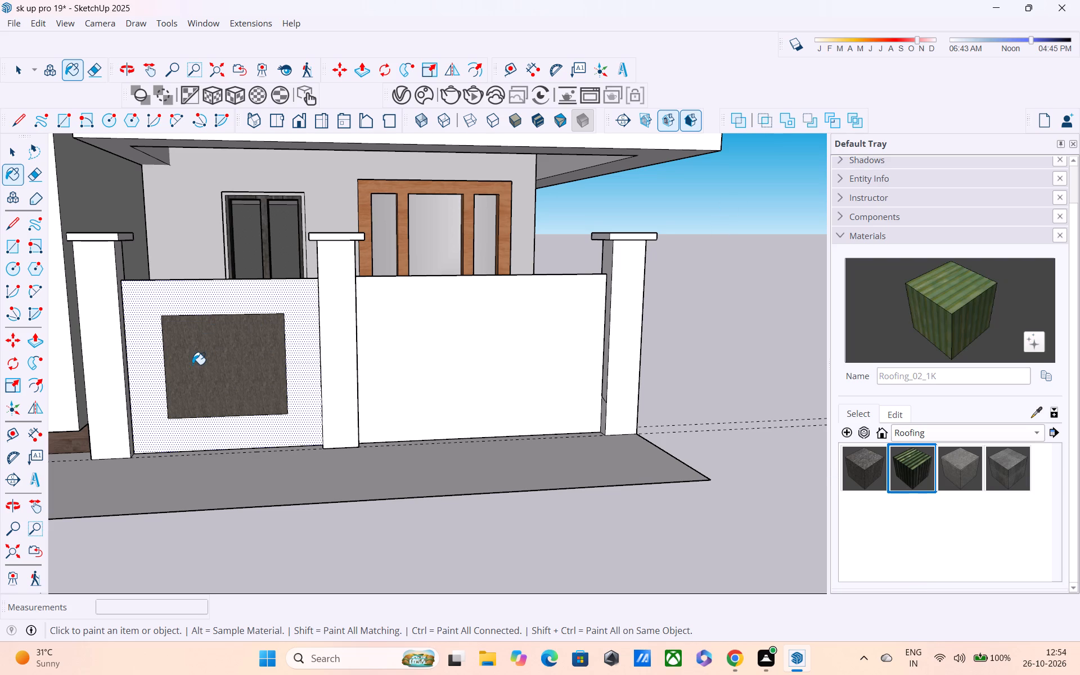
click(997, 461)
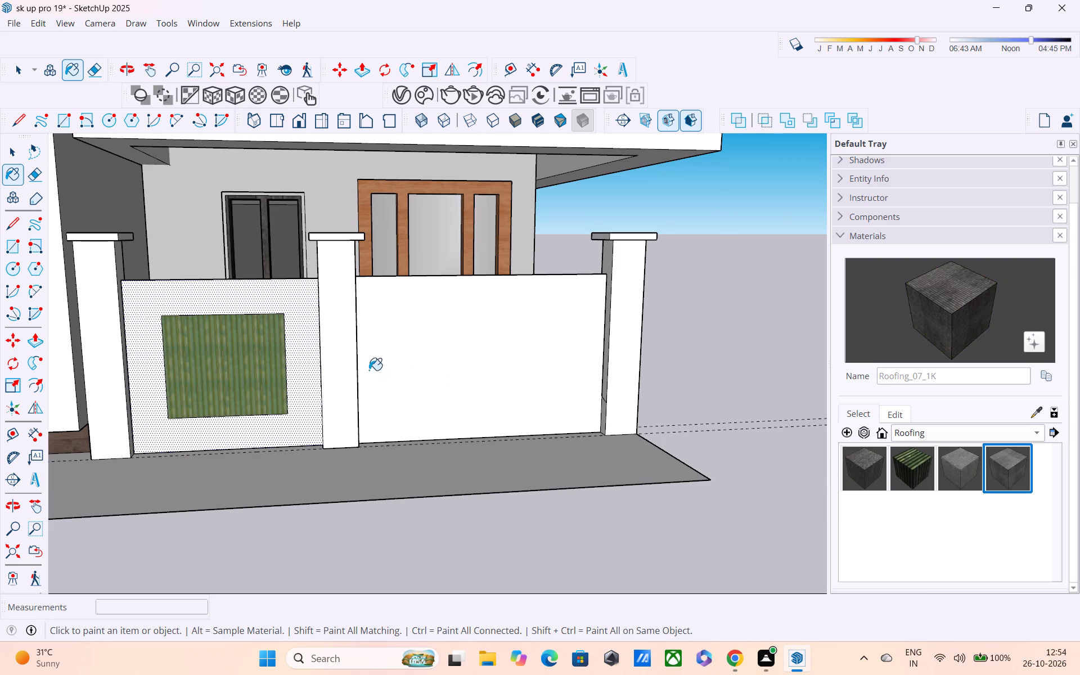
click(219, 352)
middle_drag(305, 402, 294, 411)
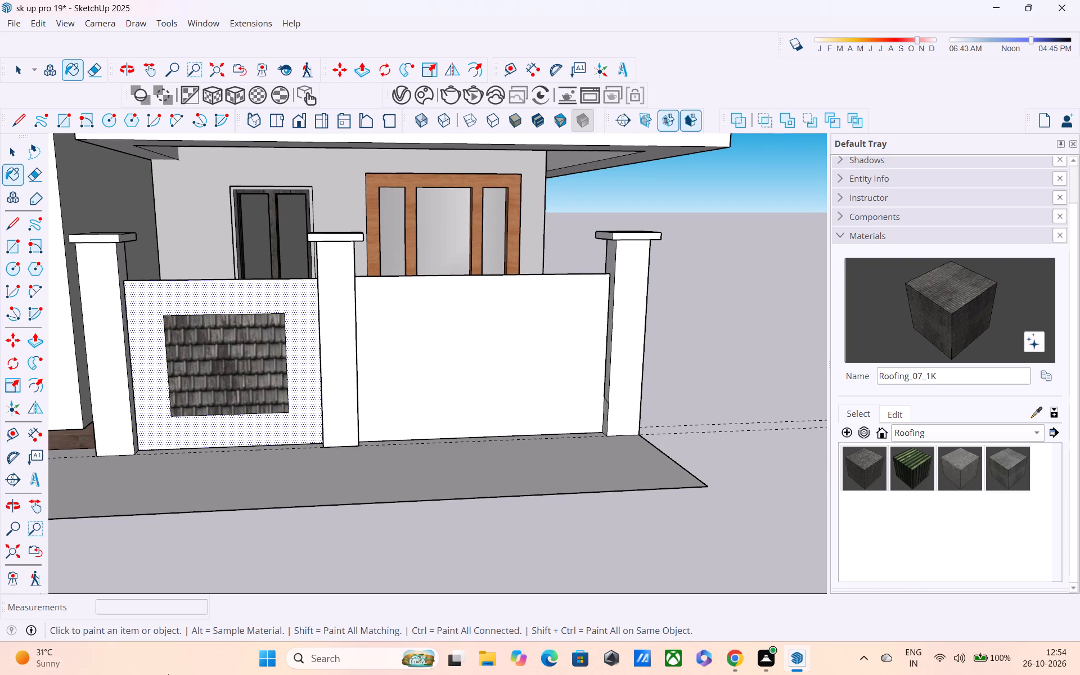
Paint the border face around the inset rectangle with the M04_Stone_Frost solid color.
click(999, 432)
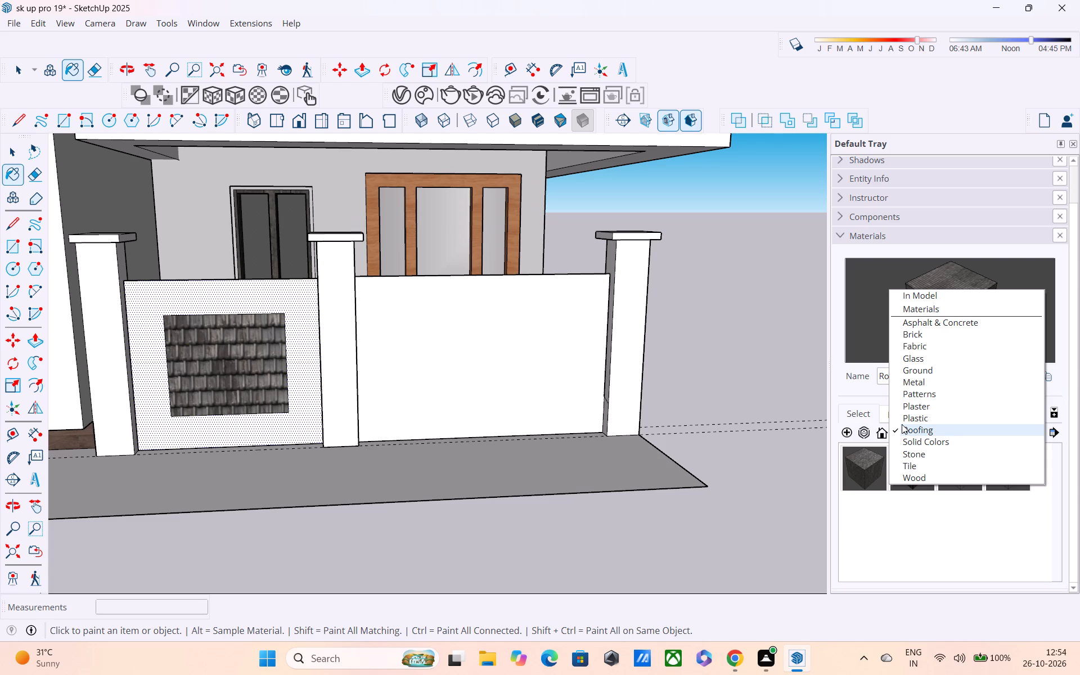
click(912, 438)
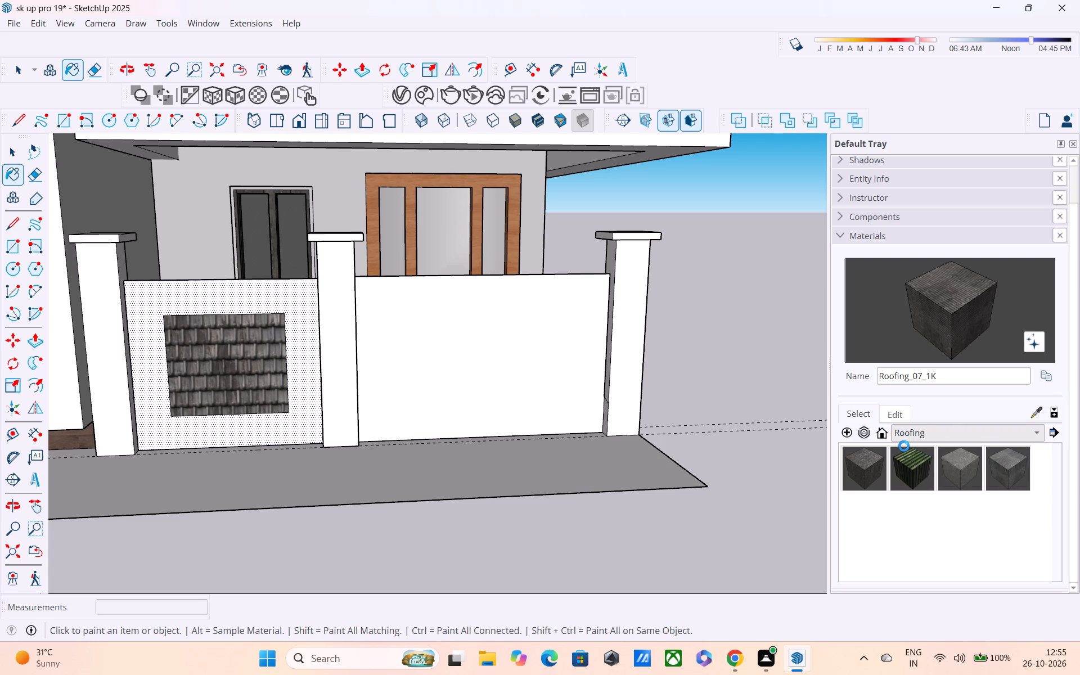
scroll(908, 458, down, 9)
scroll(922, 498, up, 1)
scroll(922, 498, down, 6)
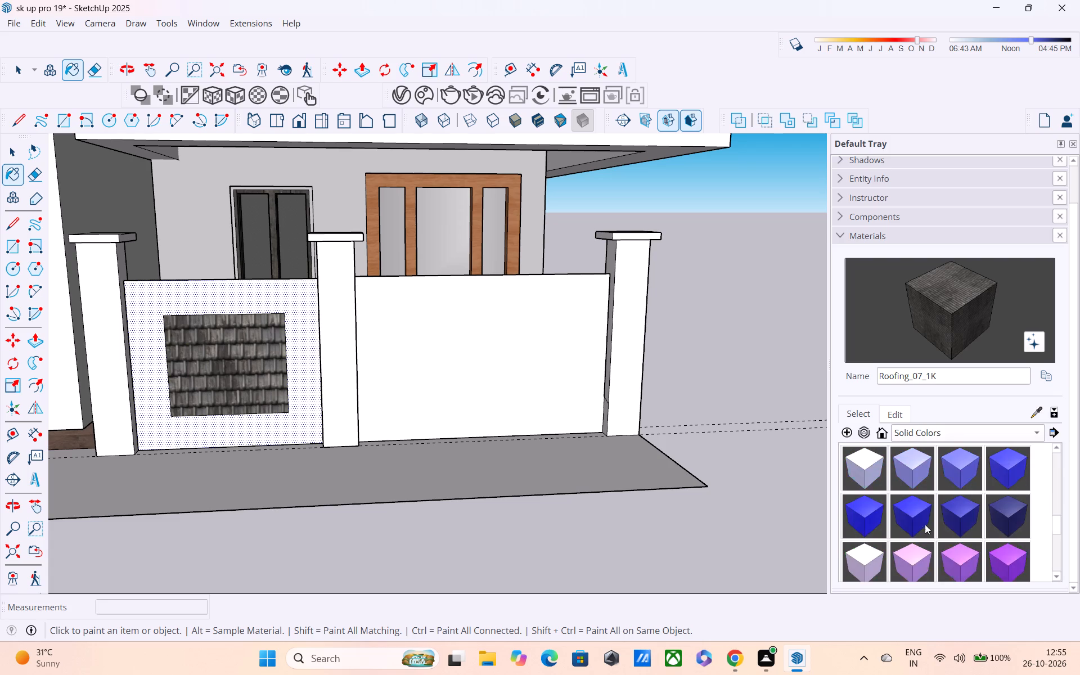
scroll(925, 524, down, 14)
scroll(934, 526, up, 1)
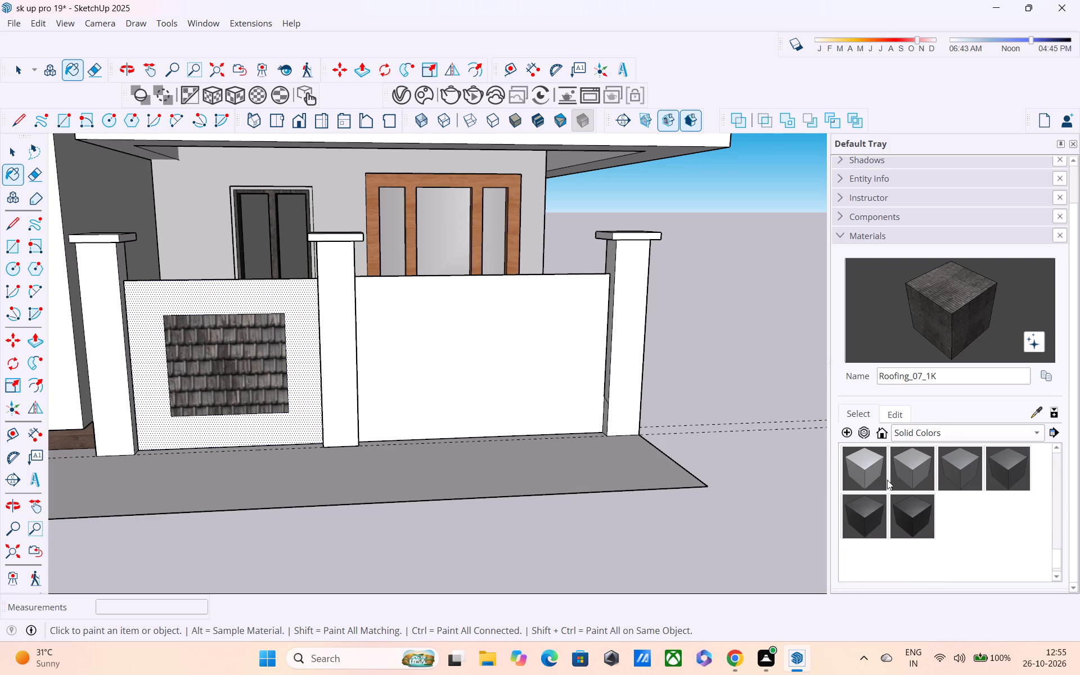
click(856, 465)
click(306, 424)
middle_drag(308, 426, 248, 407)
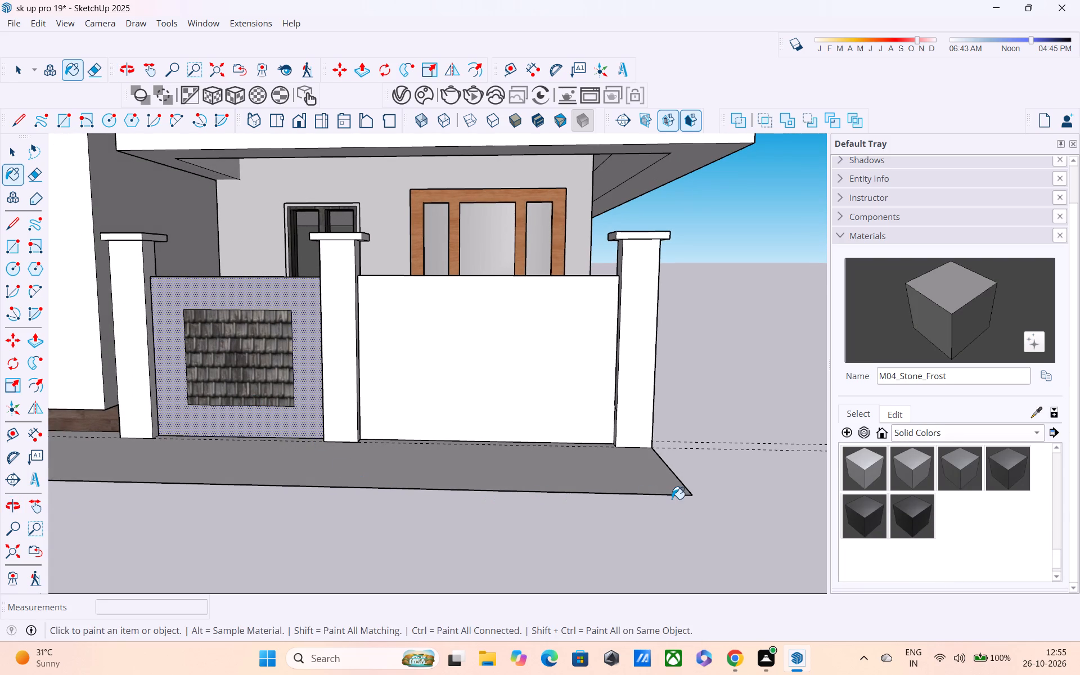
key(space)
click(710, 538)
Repaint the inset rectangle with the white Default material sampled from the adjacent plain wall section.
scroll(337, 373, up, 1)
click(267, 366)
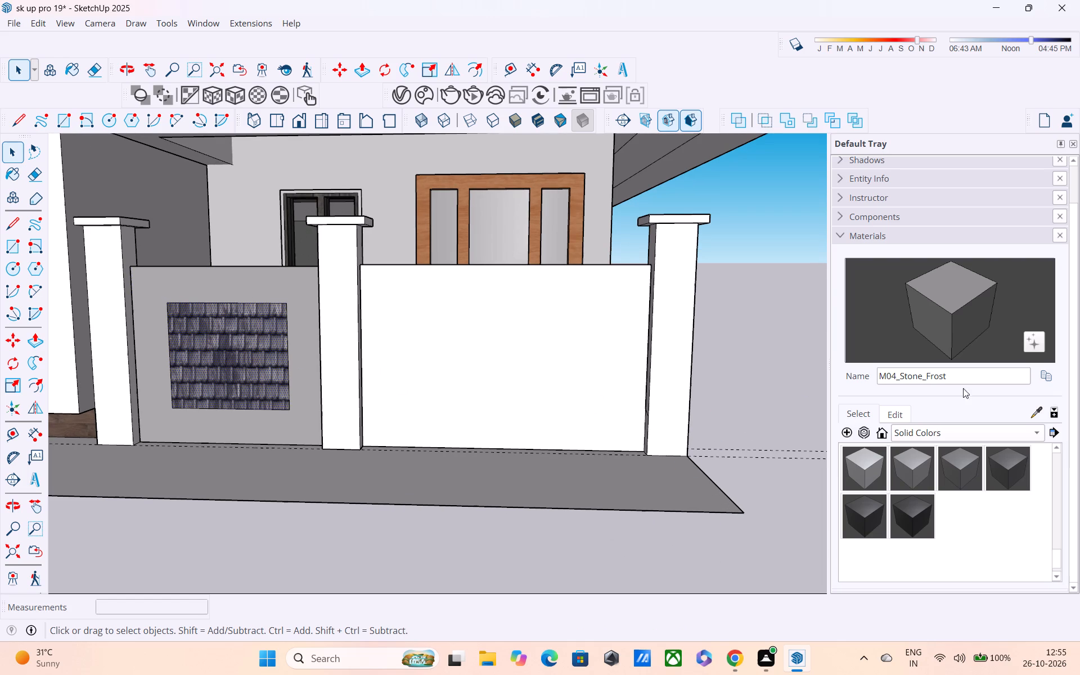
click(1041, 409)
click(537, 391)
click(201, 374)
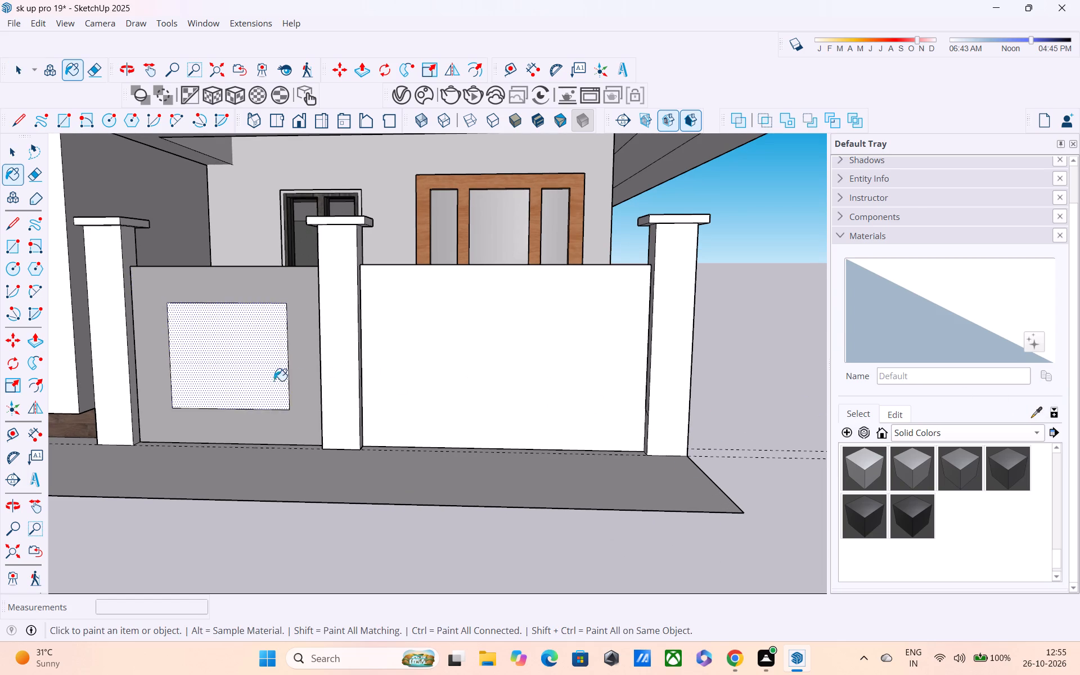
scroll(406, 401, down, 3)
click(672, 322)
scroll(646, 366, down, 3)
key(space)
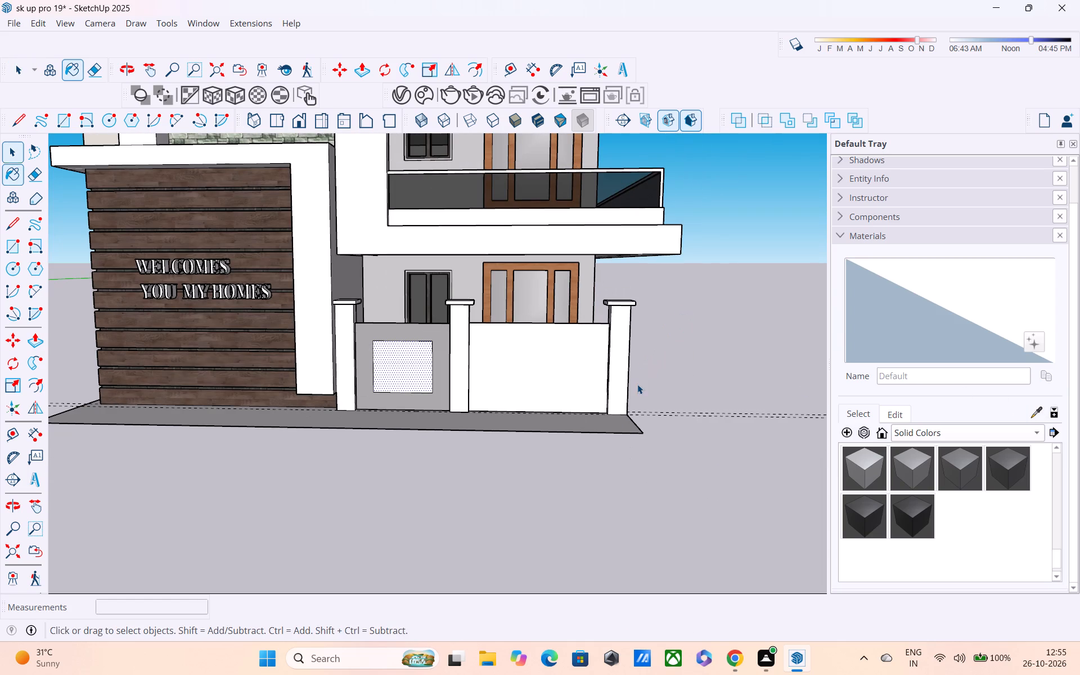
click(677, 372)
Draw a vertical line about 4' 10" long down the middle of the plain wall section, from its top edge to its bottom edge.
middle_drag(652, 382, 651, 342)
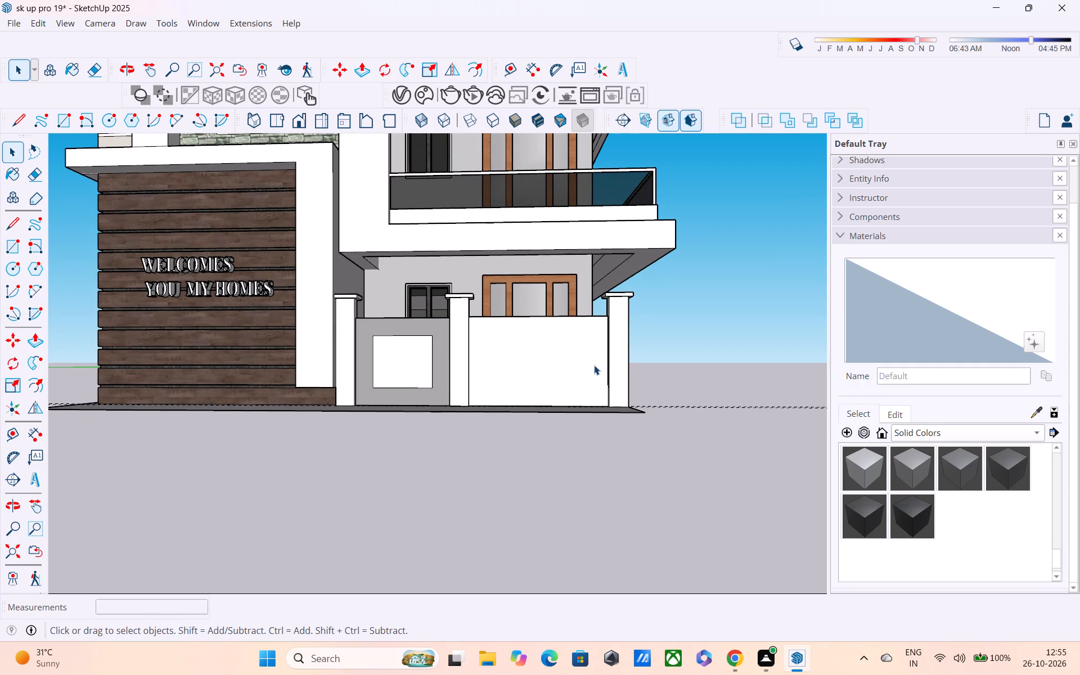
middle_drag(593, 366, 570, 354)
scroll(553, 370, up, 2)
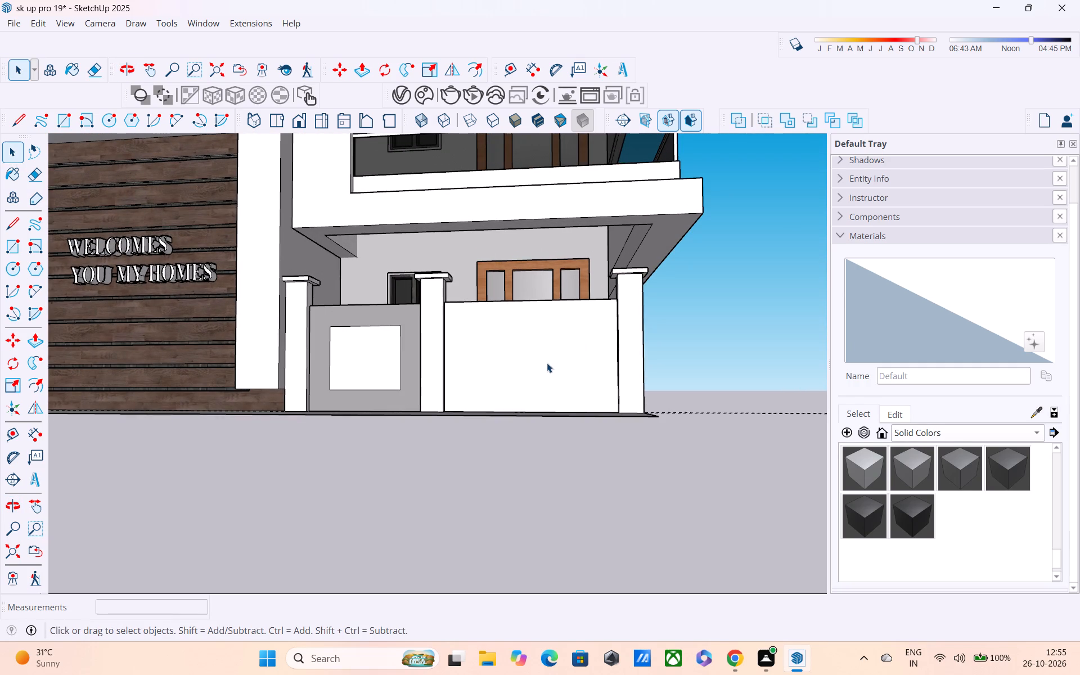
key(l)
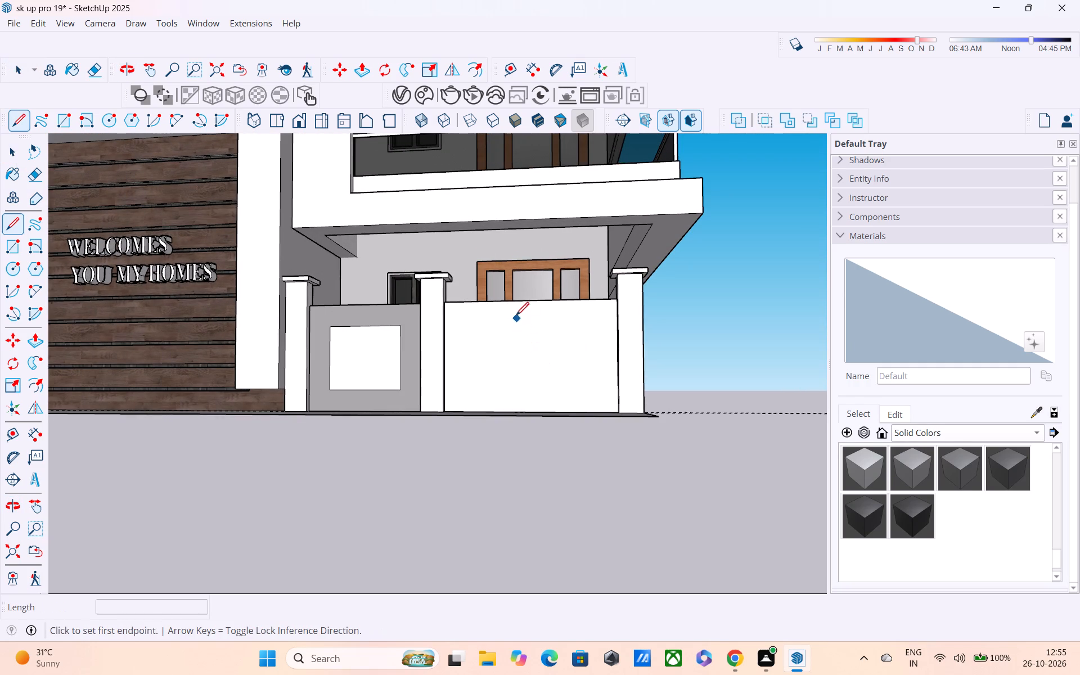
click(525, 301)
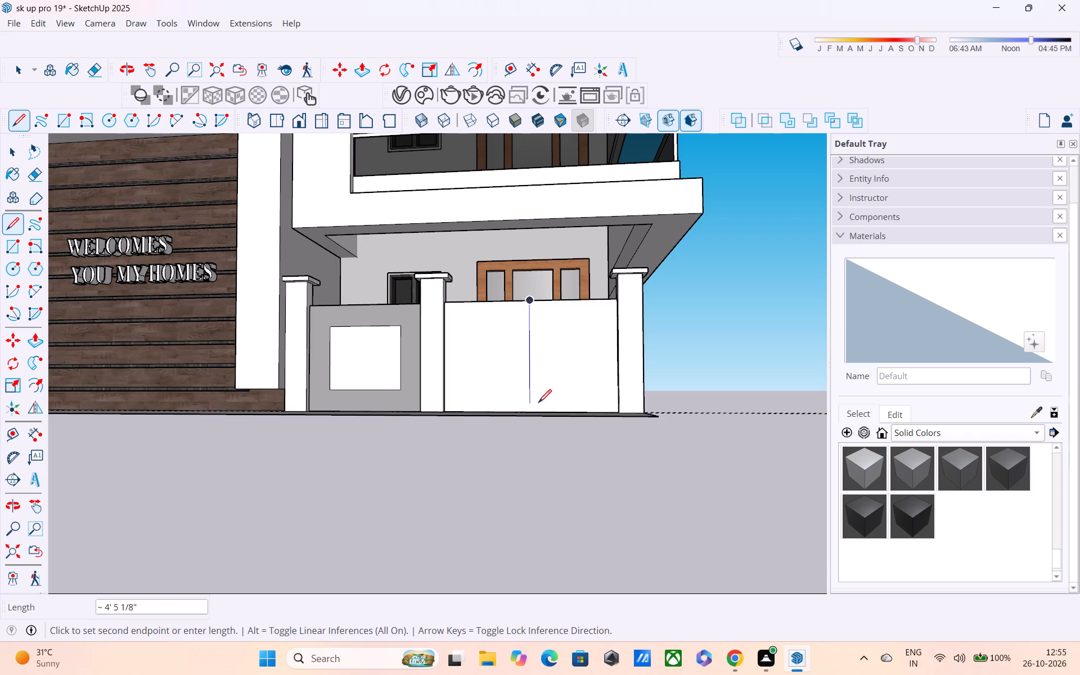
middle_drag(538, 404, 548, 460)
scroll(535, 442, up, 4)
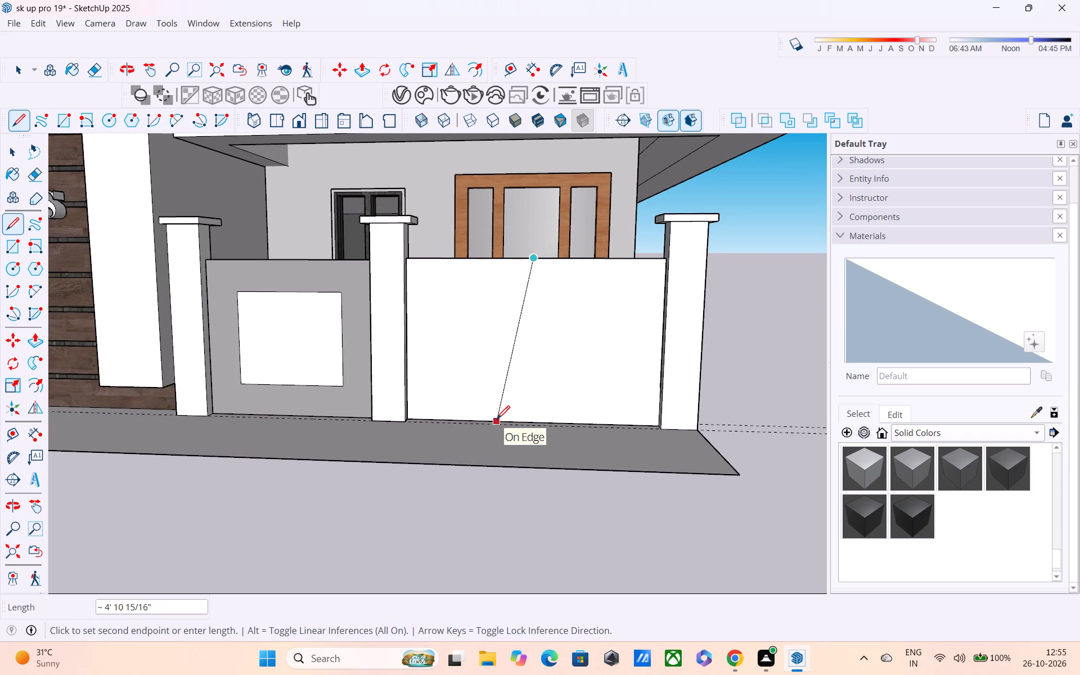
scroll(497, 420, up, 2)
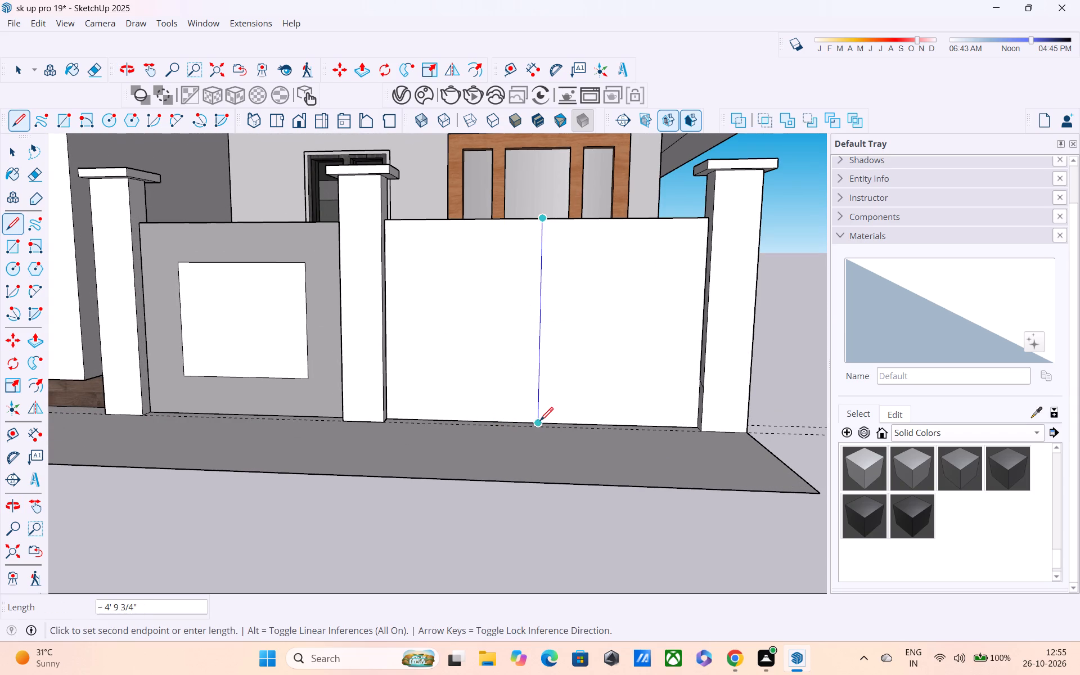
click(540, 422)
key(space)
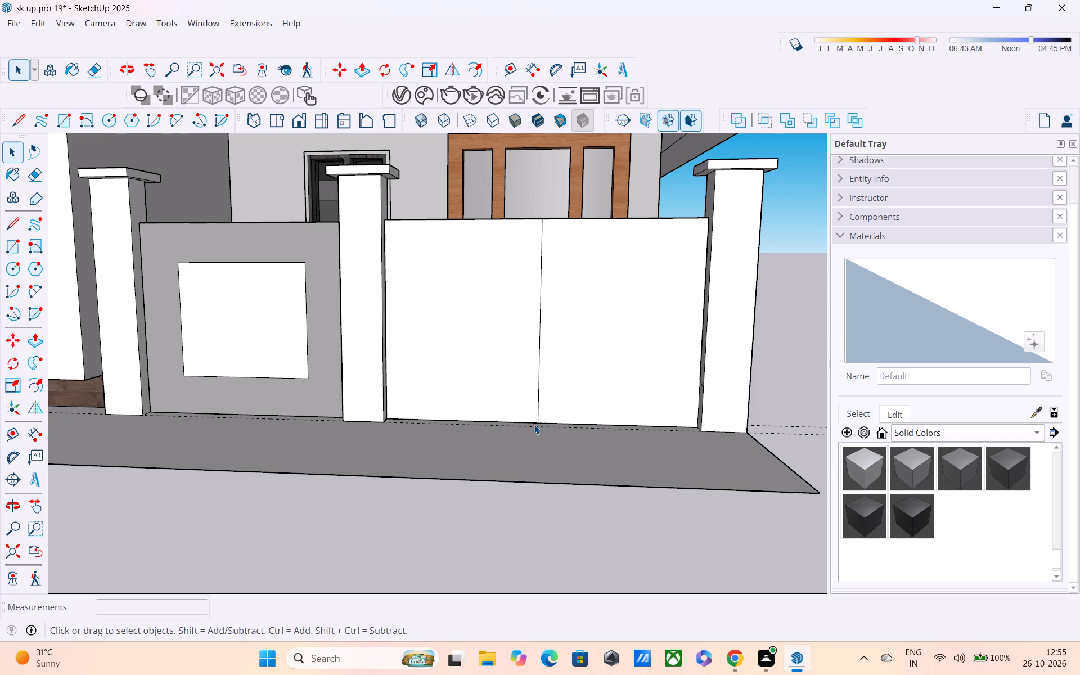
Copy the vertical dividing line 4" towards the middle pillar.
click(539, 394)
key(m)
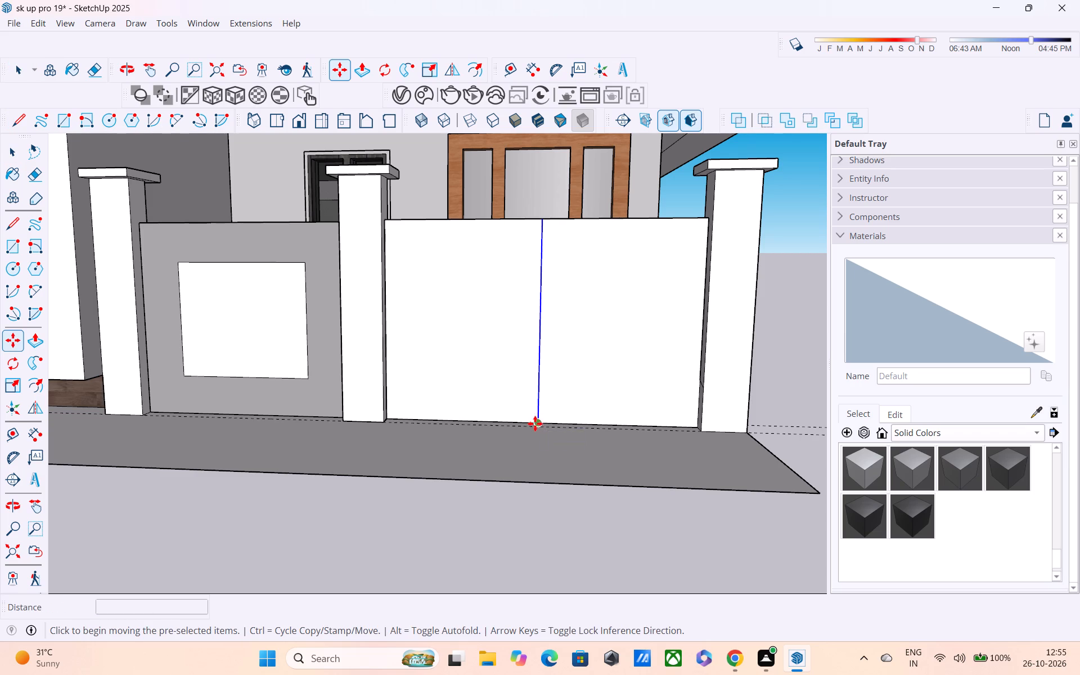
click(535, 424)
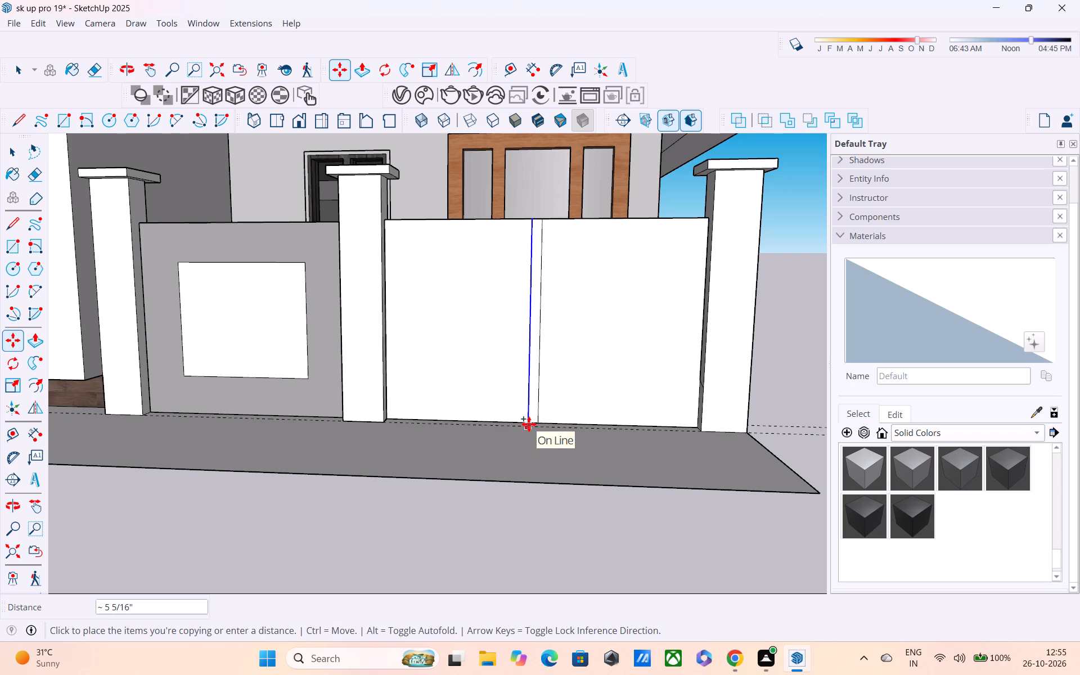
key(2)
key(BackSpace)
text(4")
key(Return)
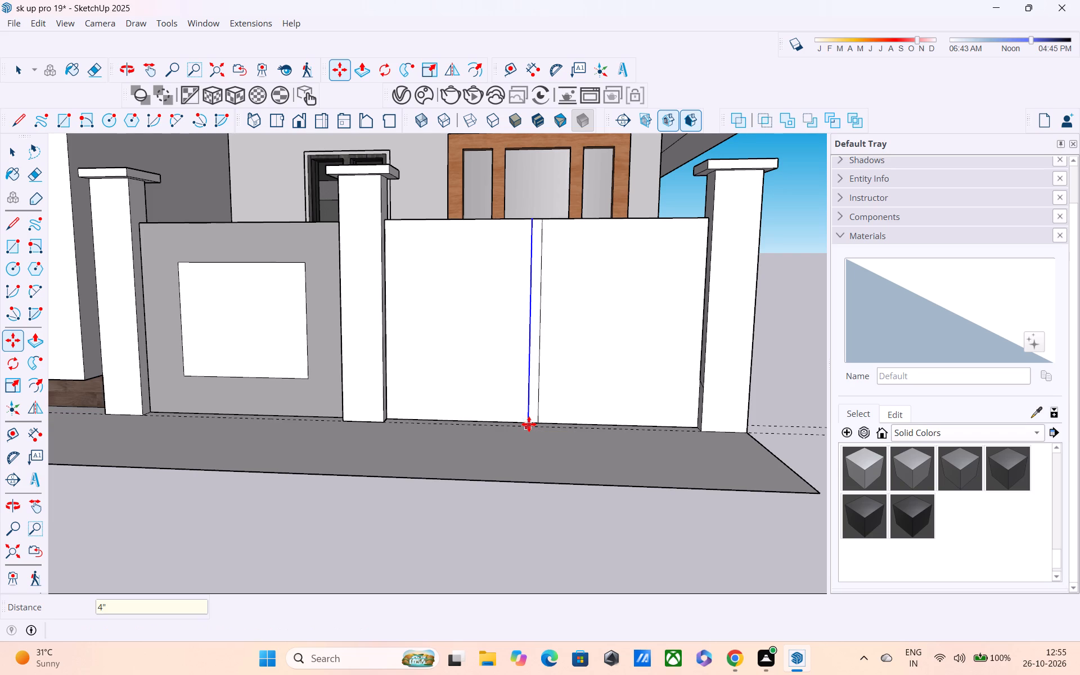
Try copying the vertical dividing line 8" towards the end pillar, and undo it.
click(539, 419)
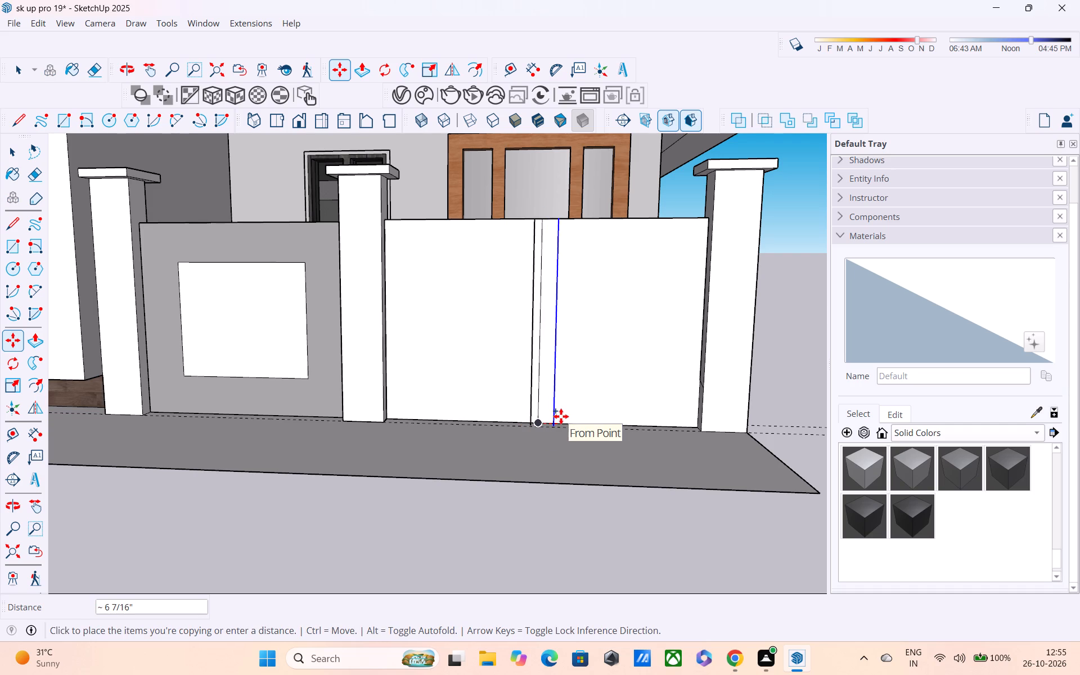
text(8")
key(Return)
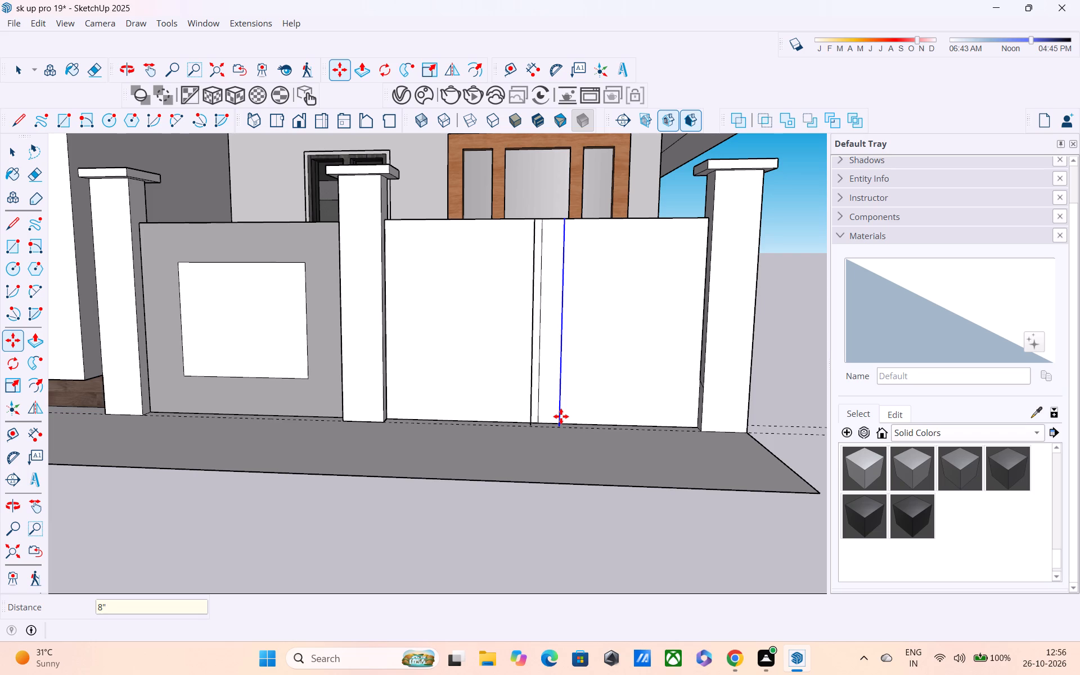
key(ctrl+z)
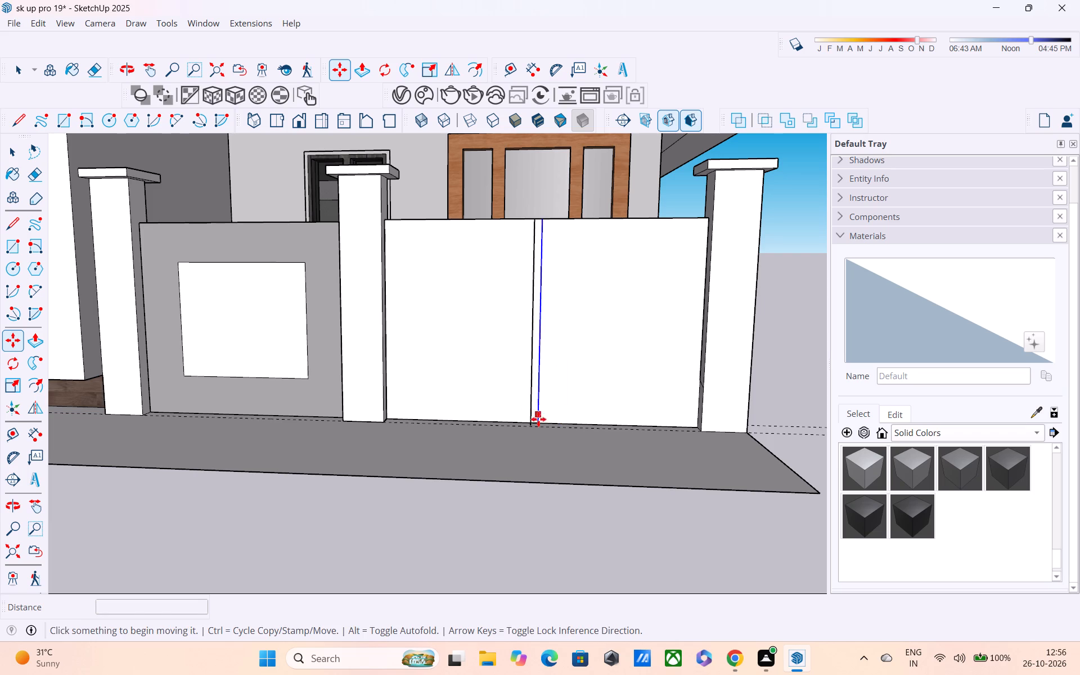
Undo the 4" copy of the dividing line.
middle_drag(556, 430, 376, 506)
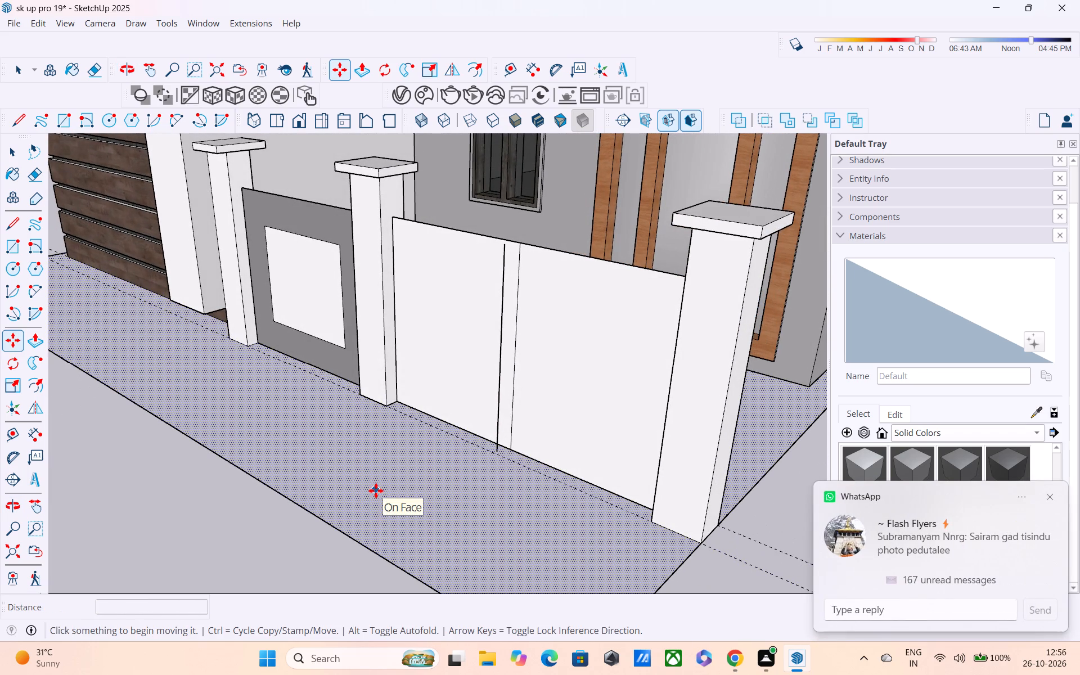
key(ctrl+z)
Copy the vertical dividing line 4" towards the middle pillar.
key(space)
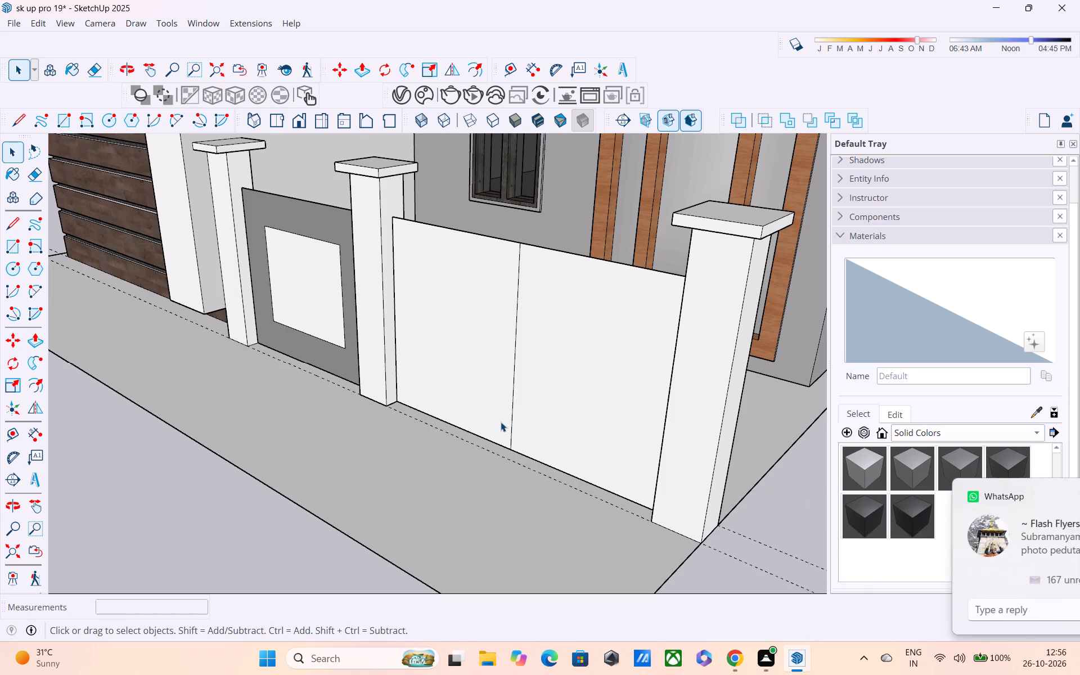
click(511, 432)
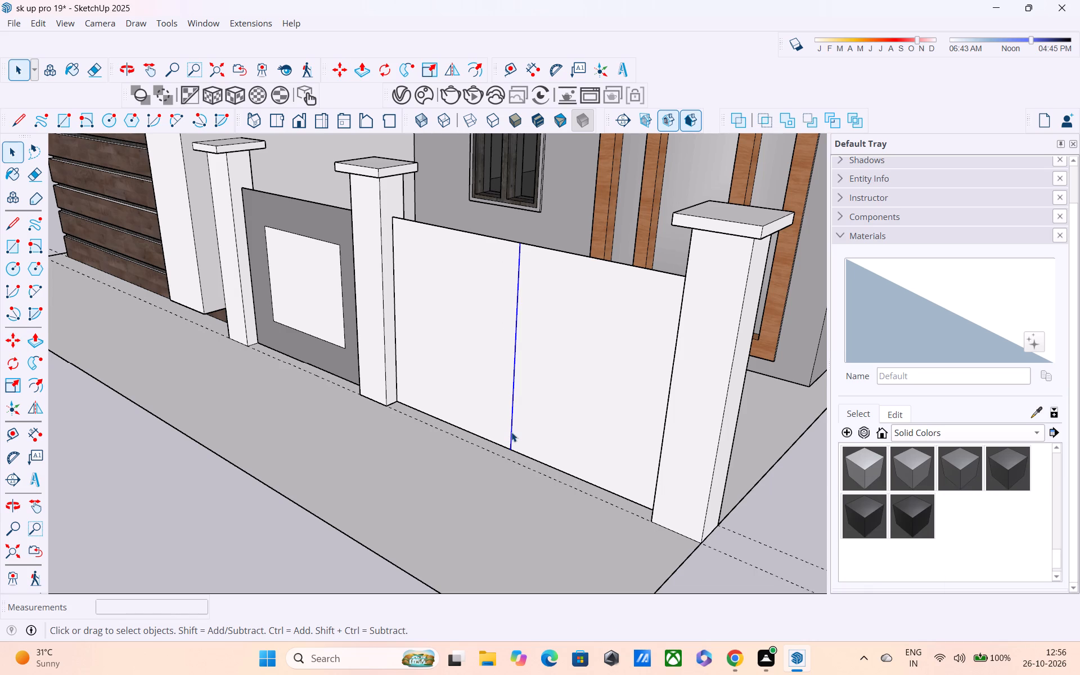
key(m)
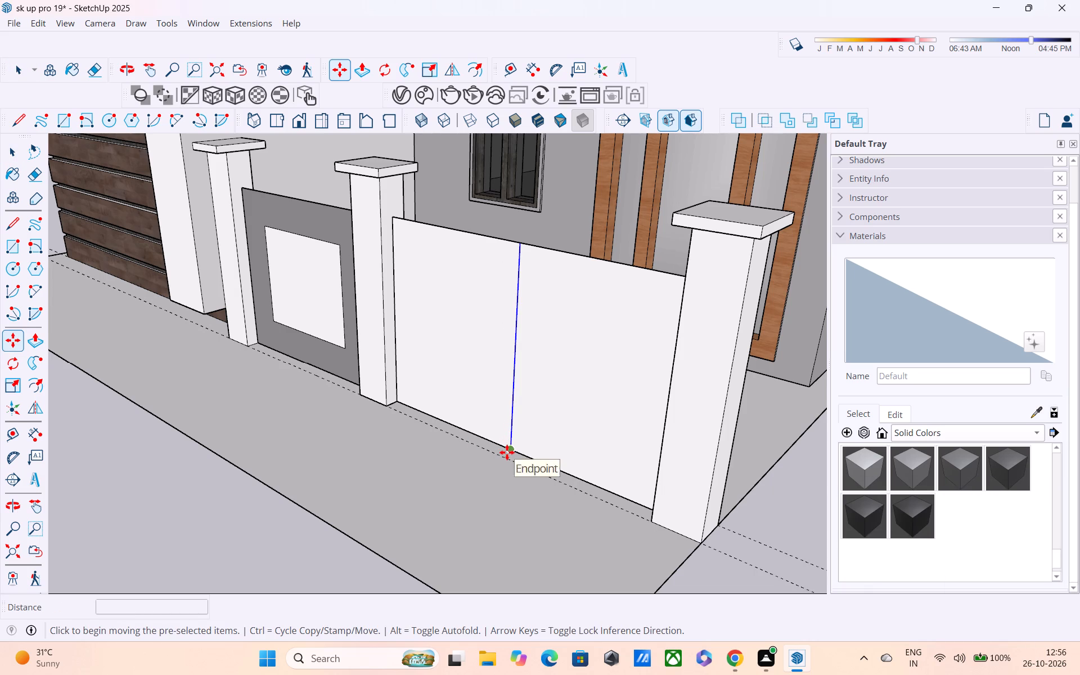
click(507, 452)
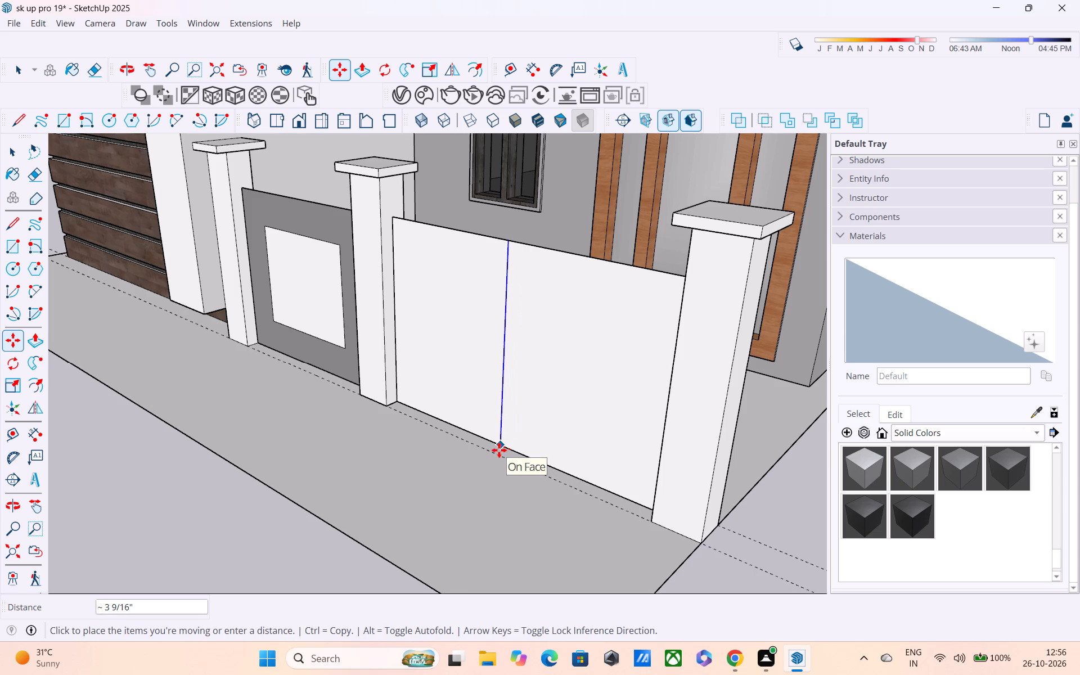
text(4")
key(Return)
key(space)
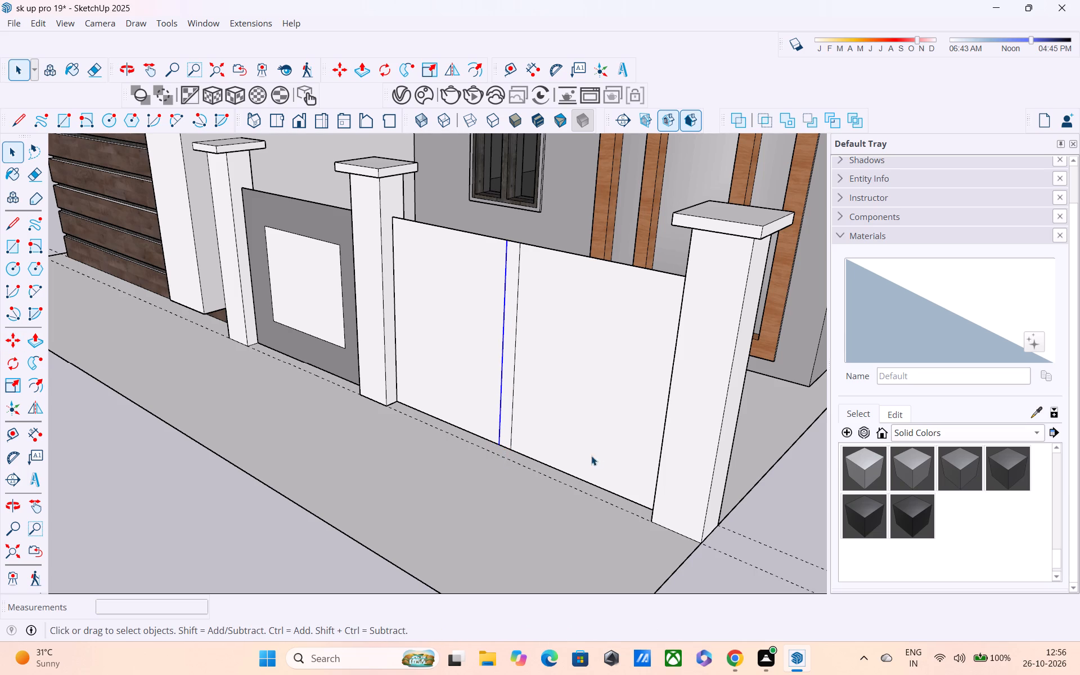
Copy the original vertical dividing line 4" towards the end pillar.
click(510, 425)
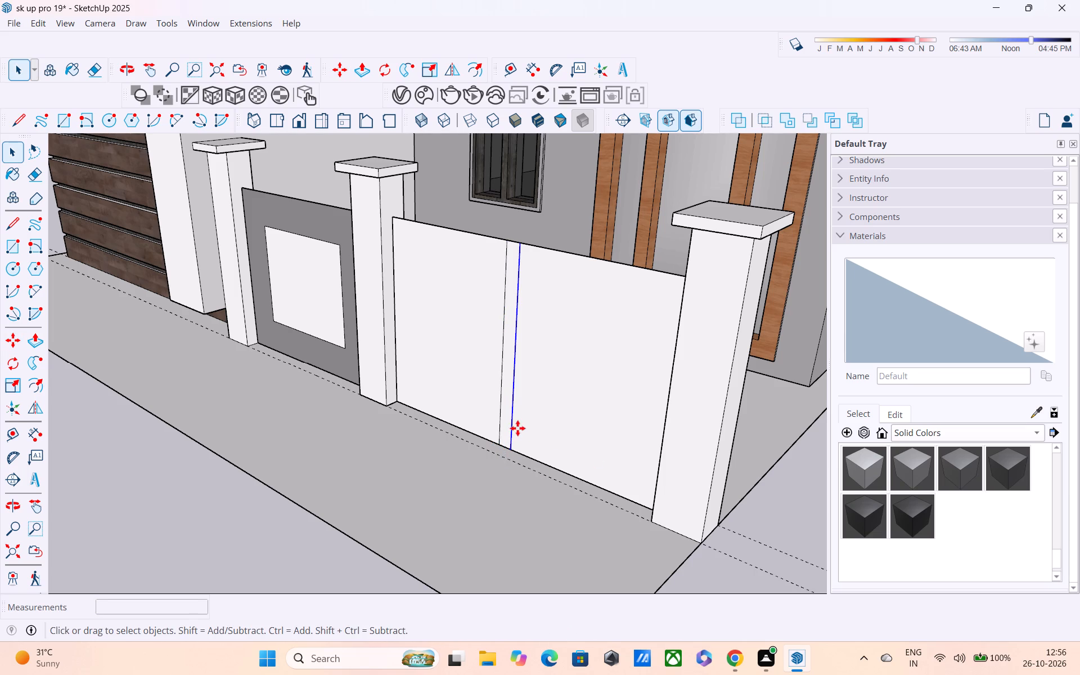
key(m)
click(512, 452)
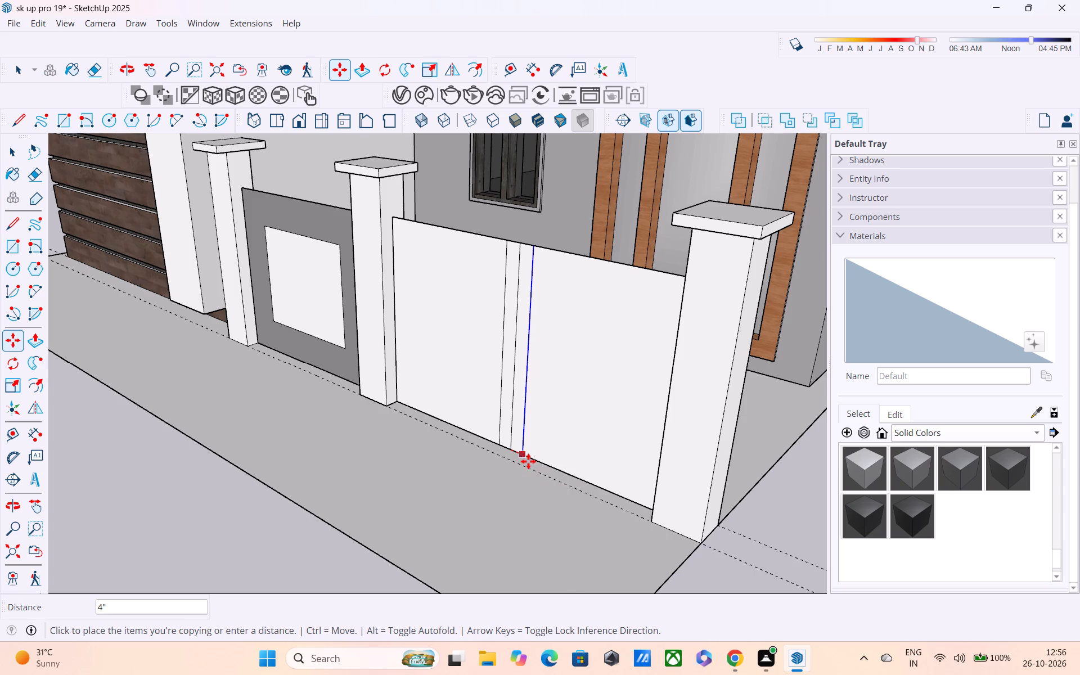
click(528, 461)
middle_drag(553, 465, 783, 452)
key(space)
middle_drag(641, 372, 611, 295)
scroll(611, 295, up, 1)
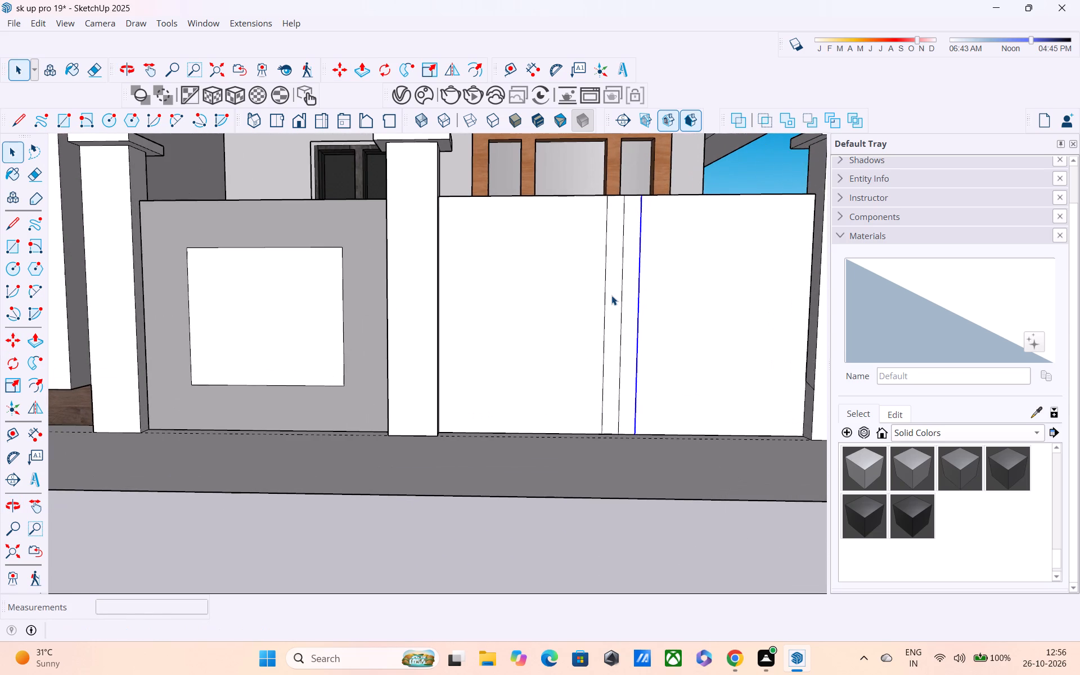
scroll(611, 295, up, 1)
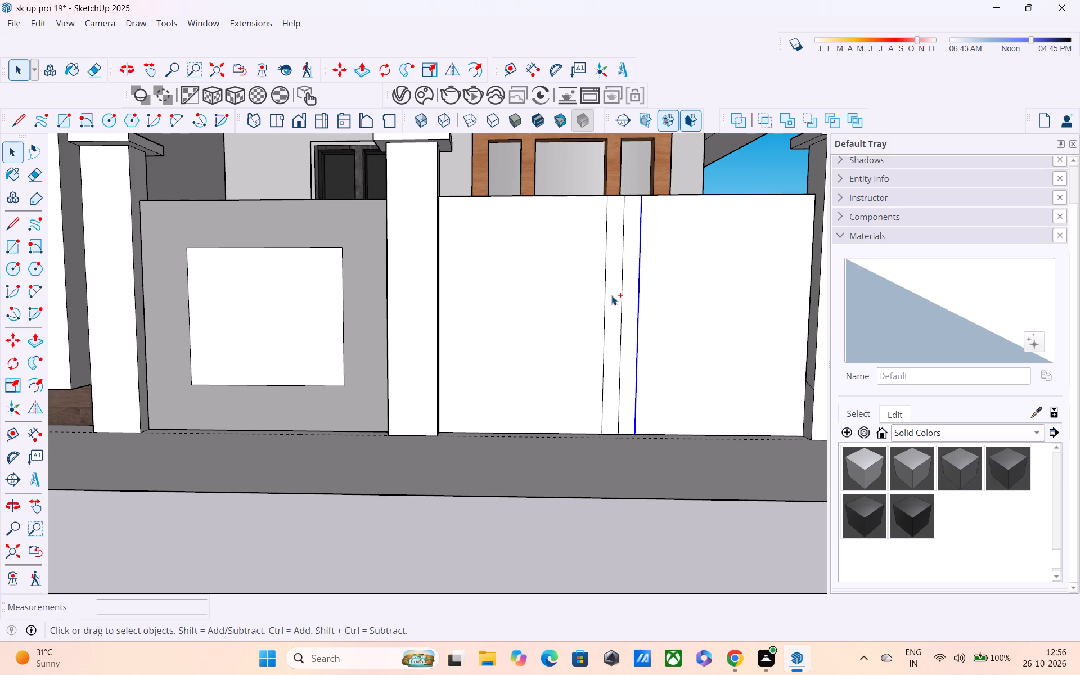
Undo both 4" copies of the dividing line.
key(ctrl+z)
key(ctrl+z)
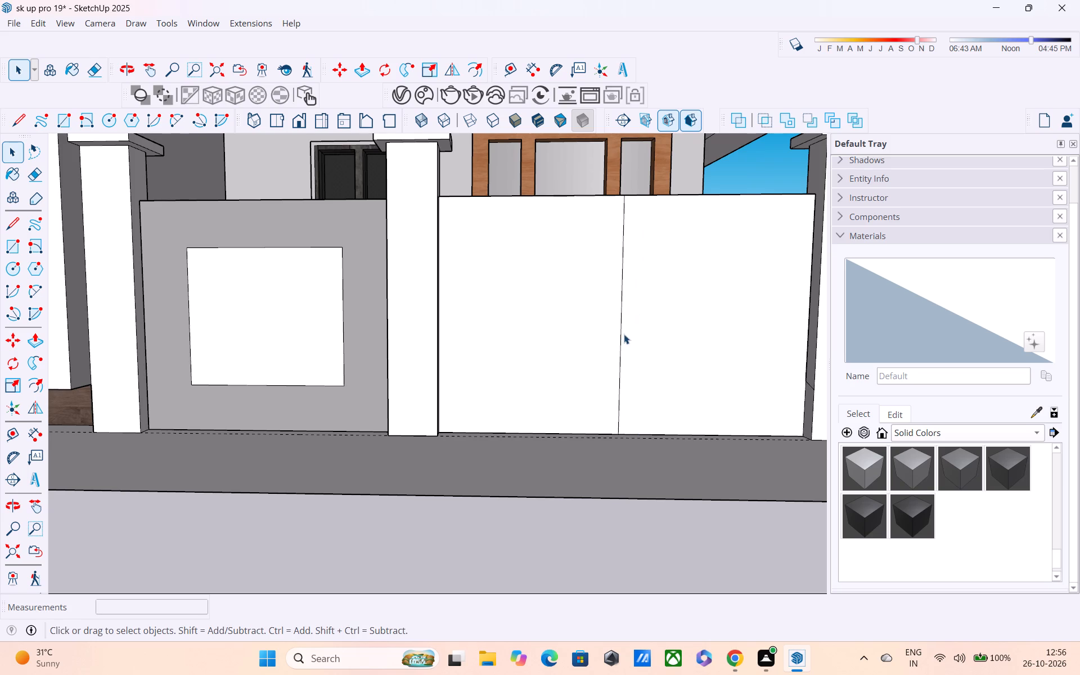
Copy the vertical dividing line 2" towards the middle pillar.
click(620, 343)
key(m)
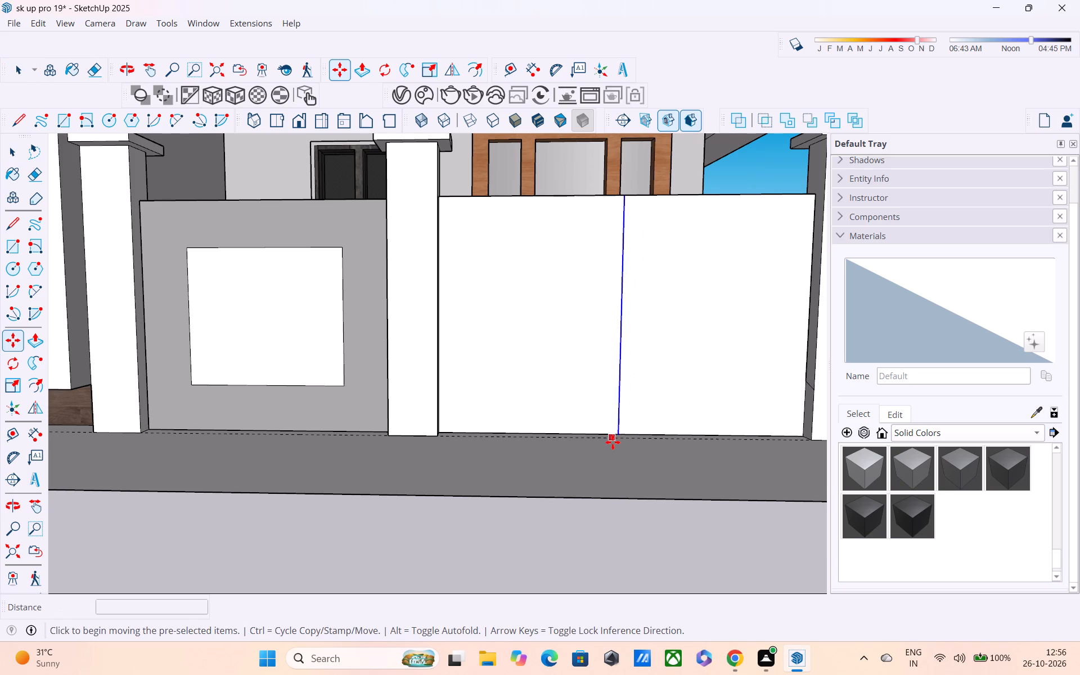
click(618, 433)
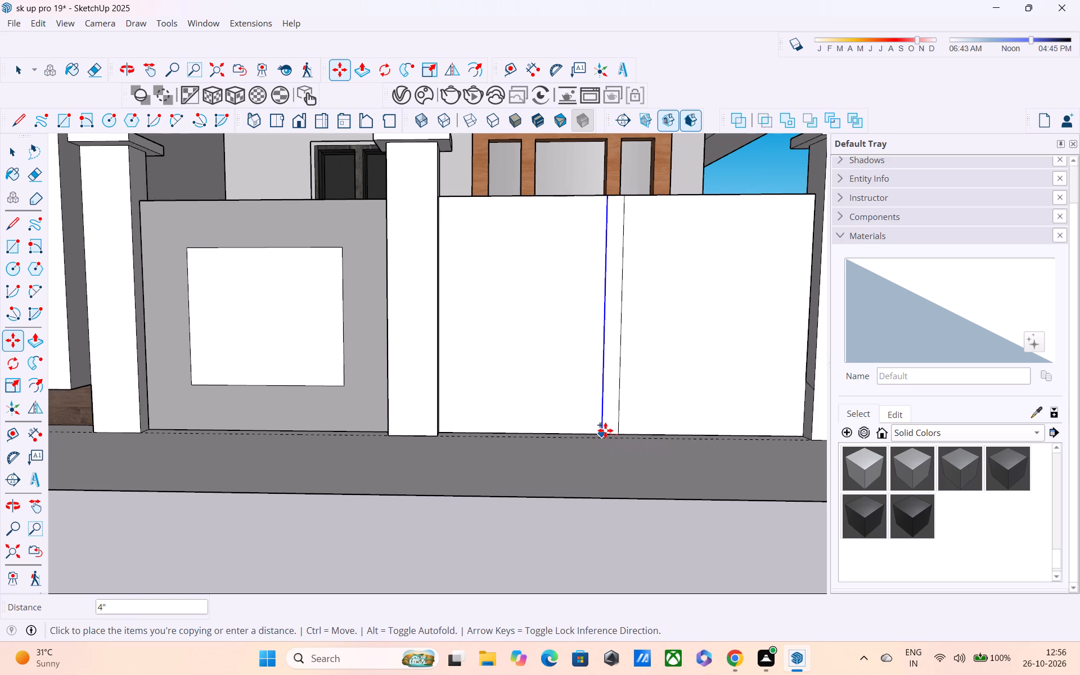
text(2")
key(Return)
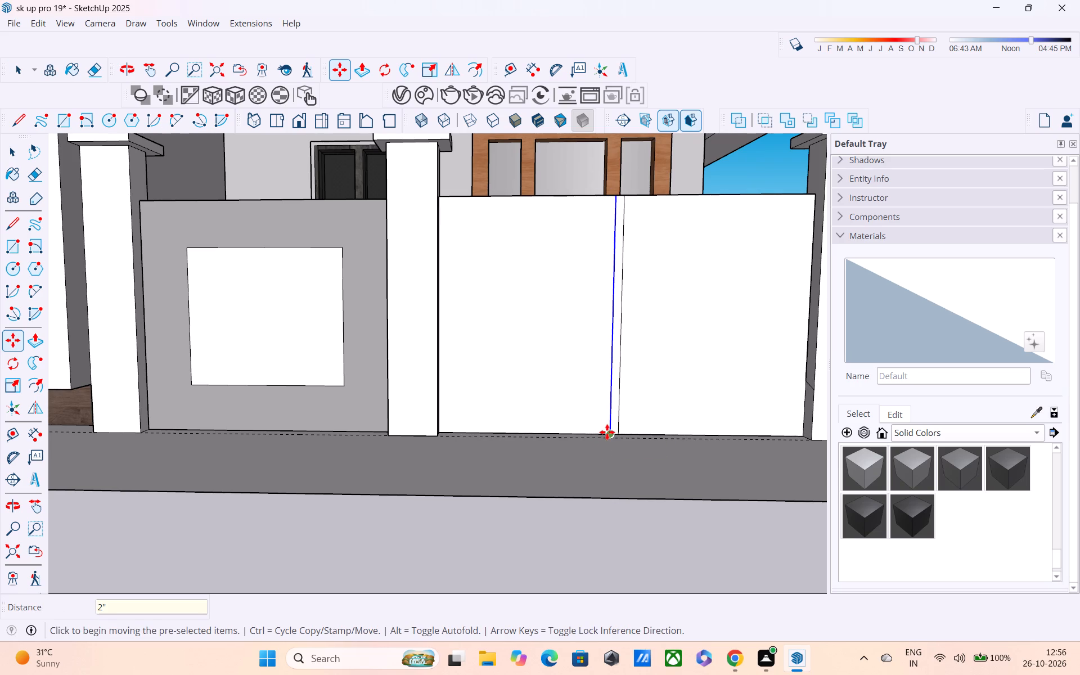
Copy the new line 4" towards the end pillar to form a 4" wide centre strip.
click(607, 432)
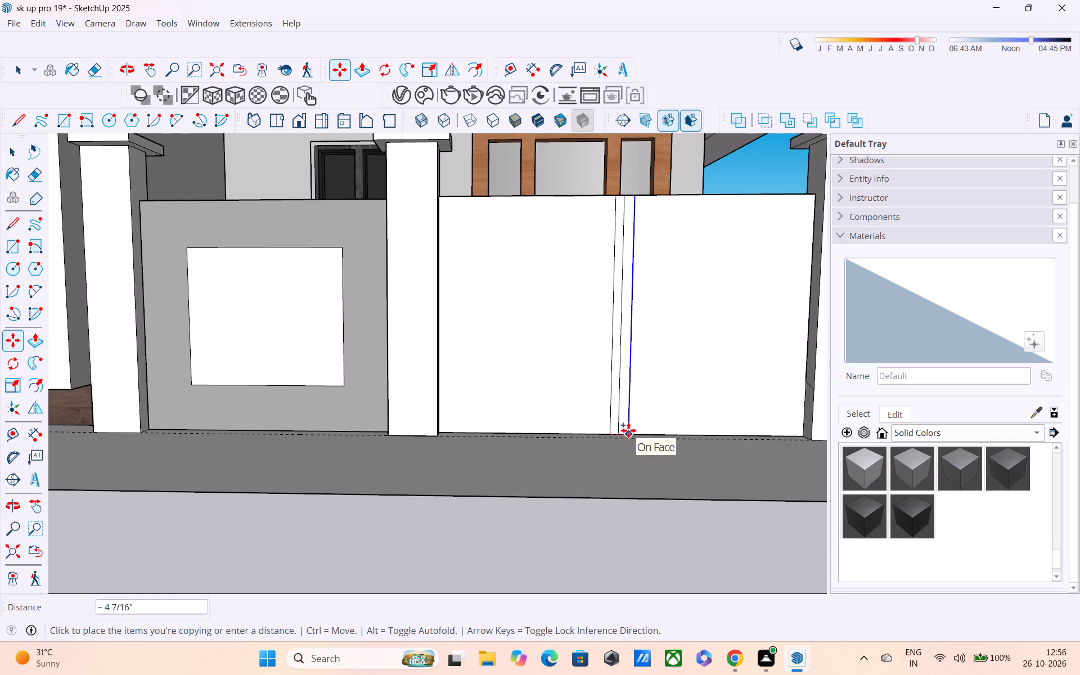
text(4")
key(Return)
key(space)
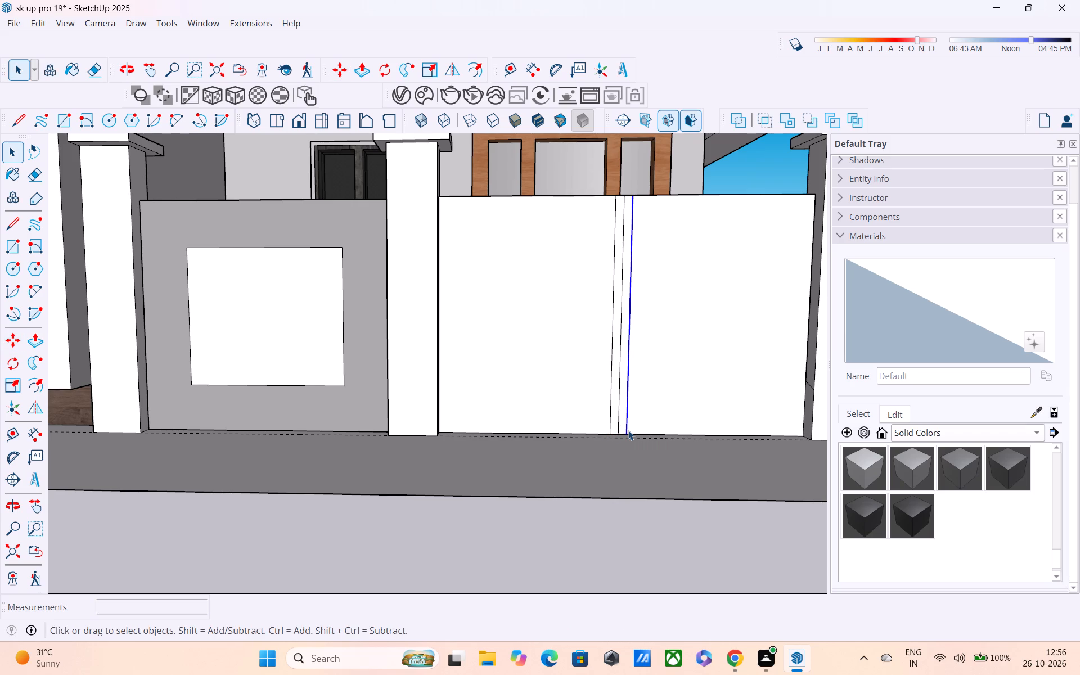
Delete the original dividing line in the middle of the 4" strip.
scroll(630, 407, up, 1)
click(618, 347)
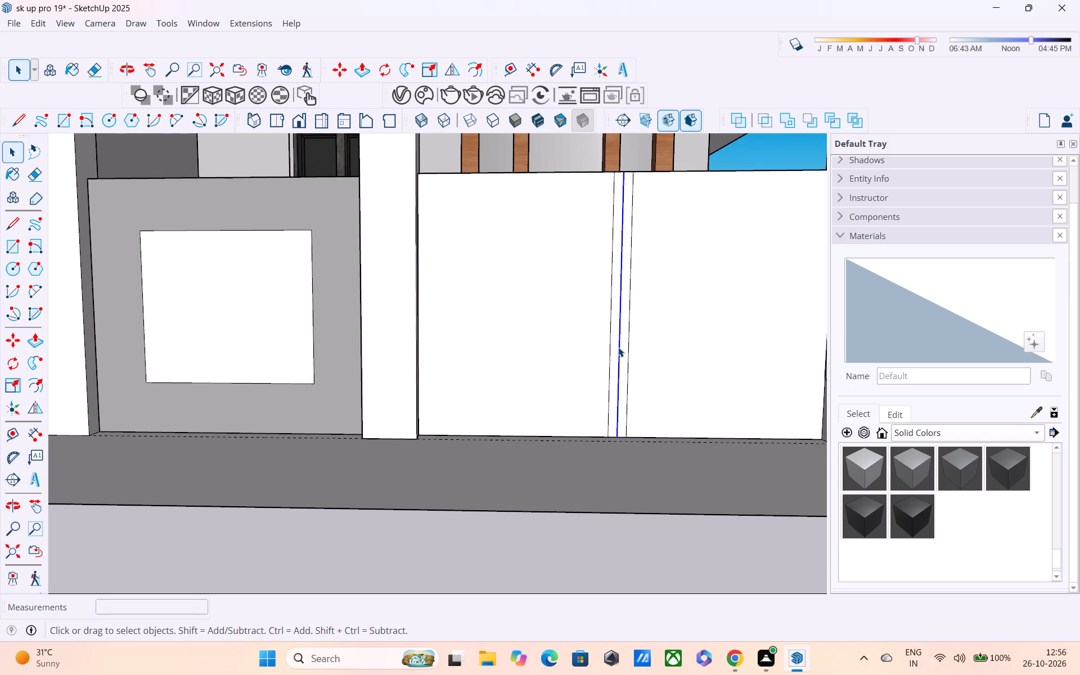
key(Delete)
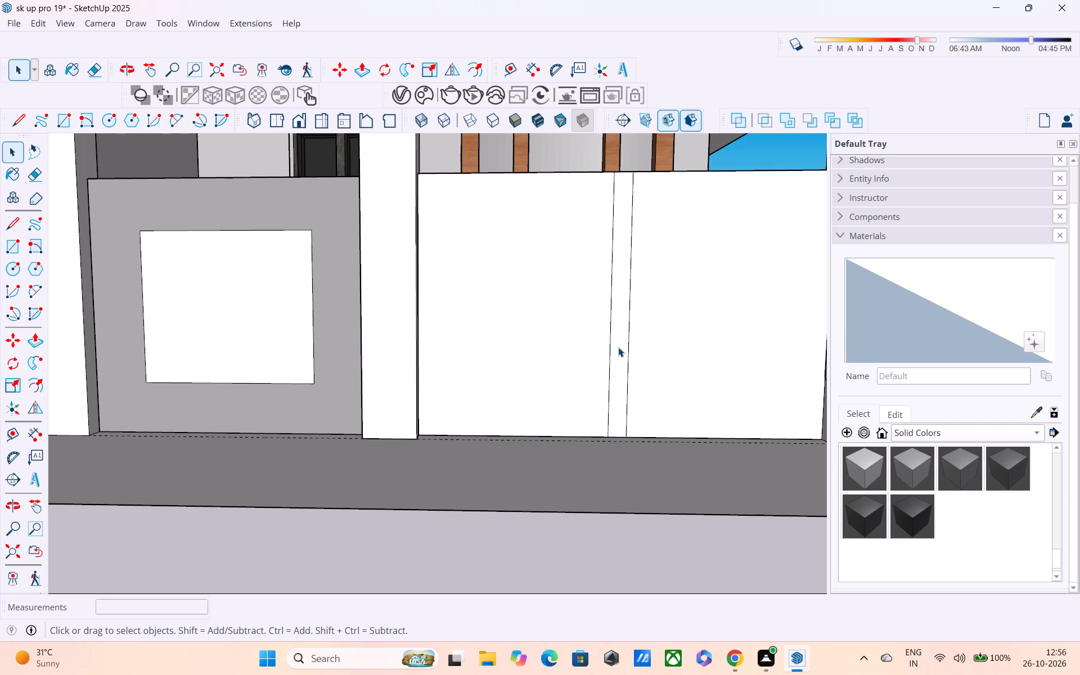
Offset the outlines of the two wall faces on either side of the centre strip inward by 4".
key(f)
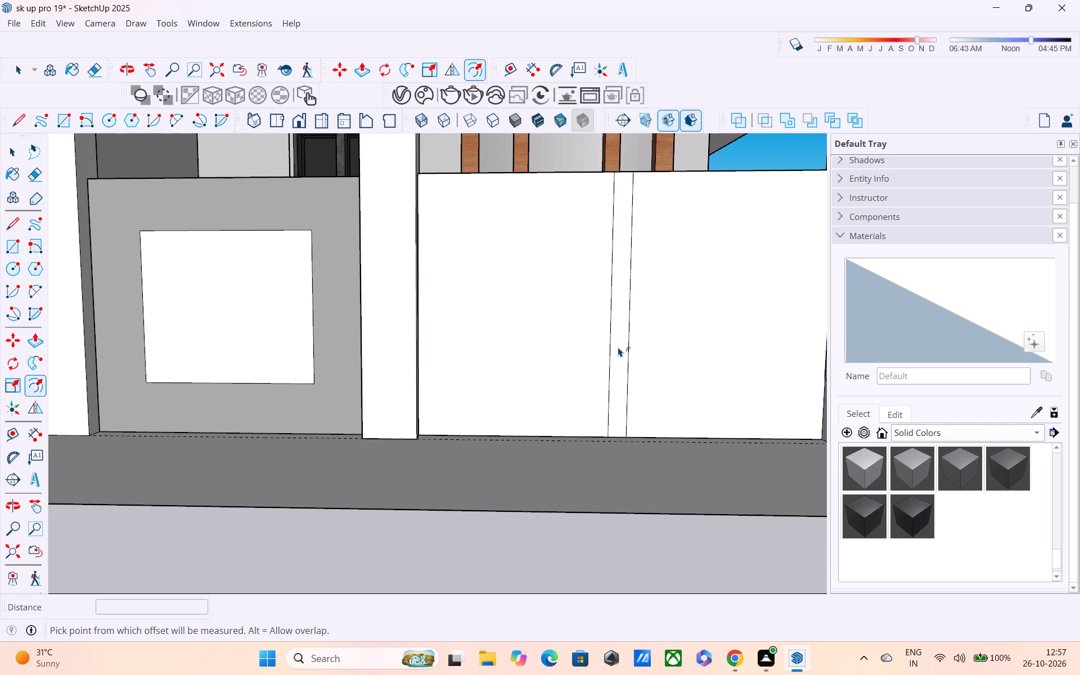
click(568, 307)
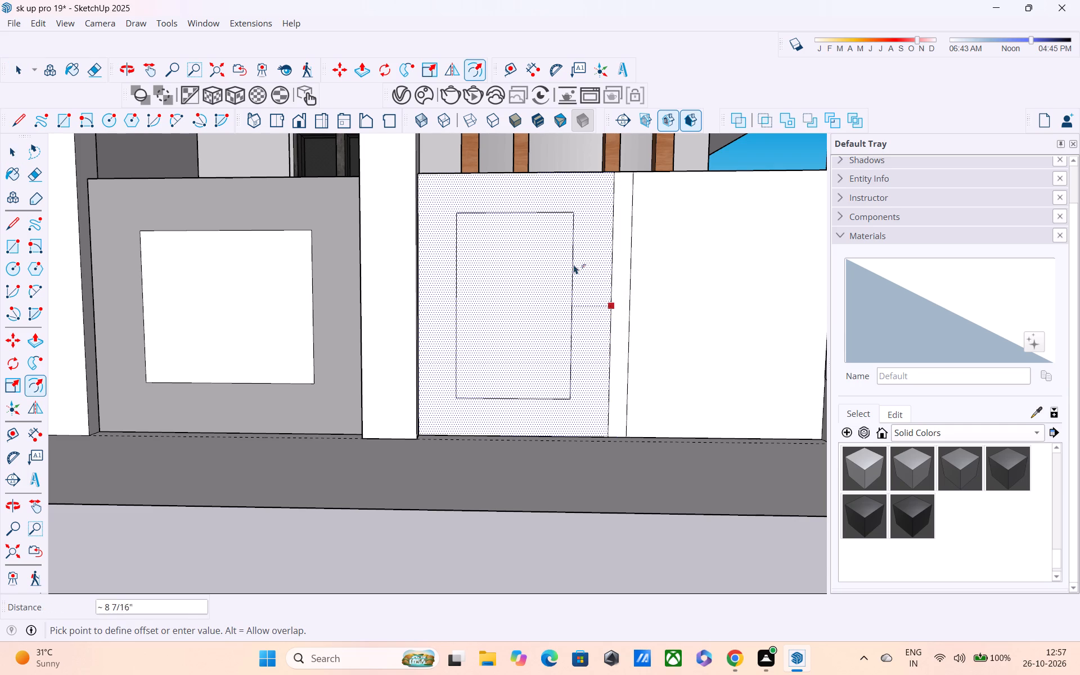
text(4")
key(Return)
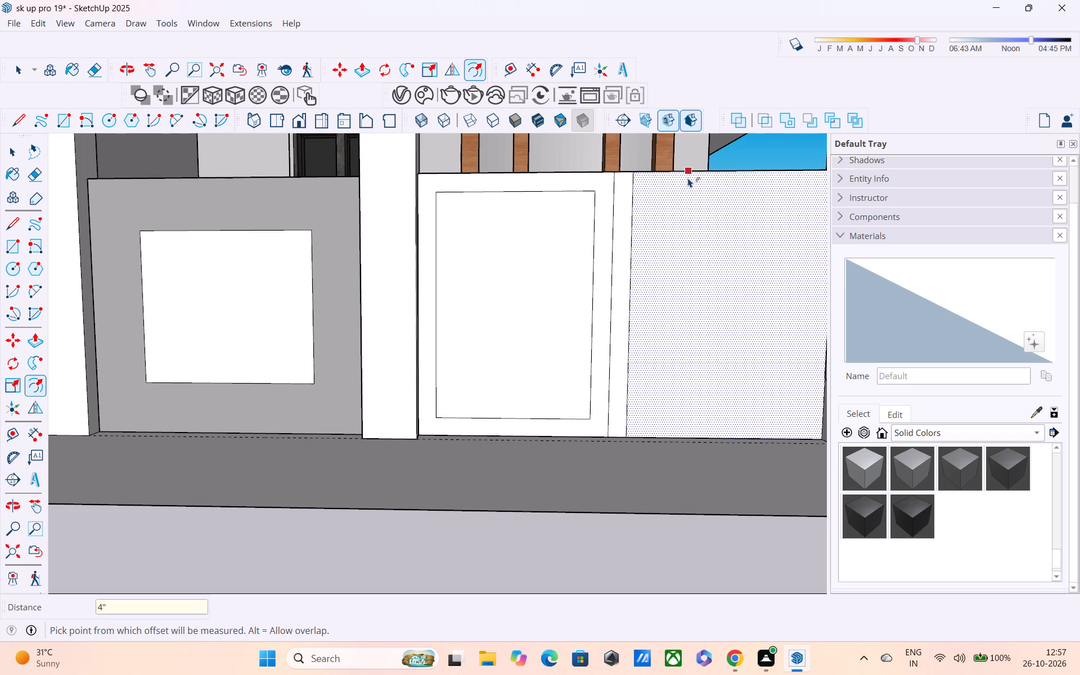
click(688, 185)
text(4")
key(Return)
key(space)
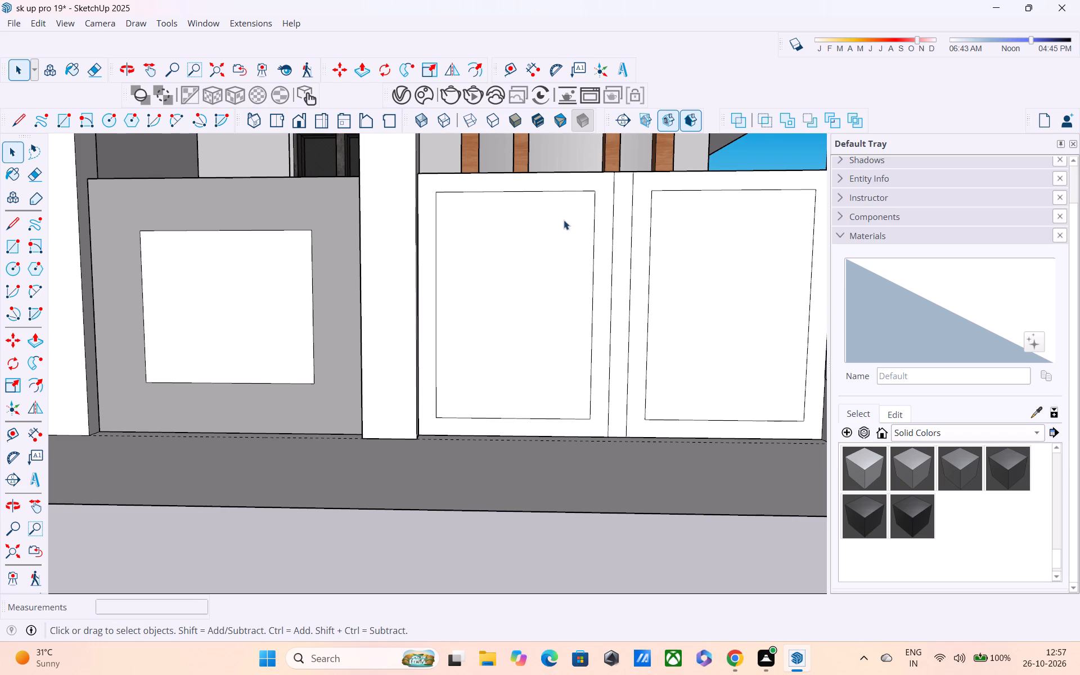
On the inset rectangle beside the middle pillar, replace the edge facing the strip by extending its top and bottom edges 4" to the strip.
click(591, 245)
click(593, 252)
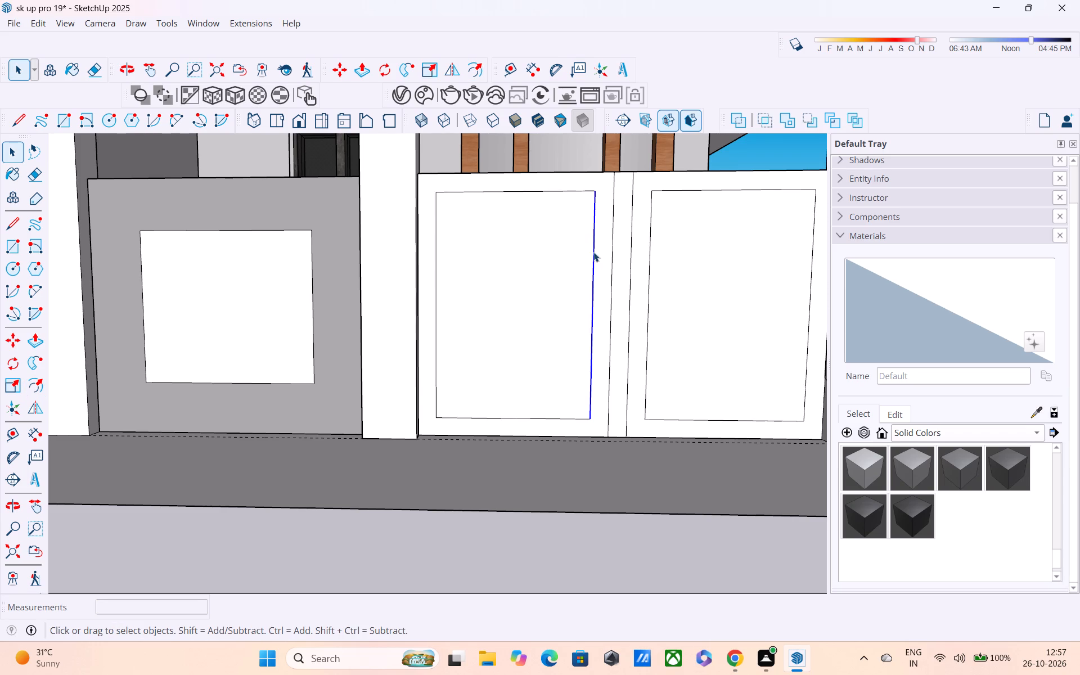
key(Delete)
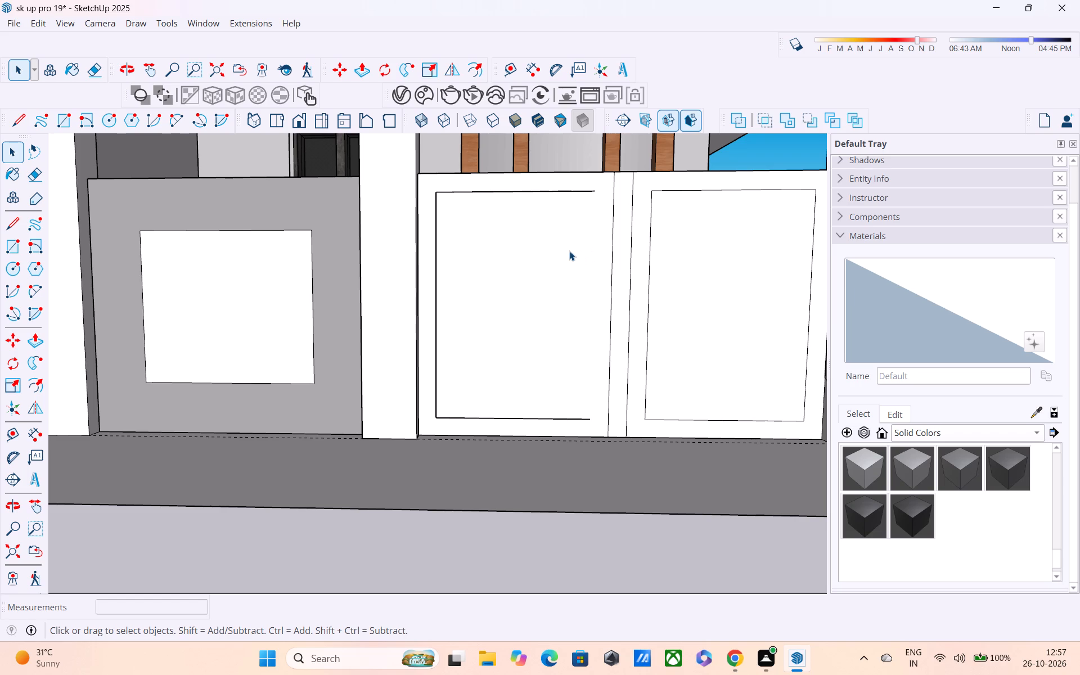
key(l)
click(591, 193)
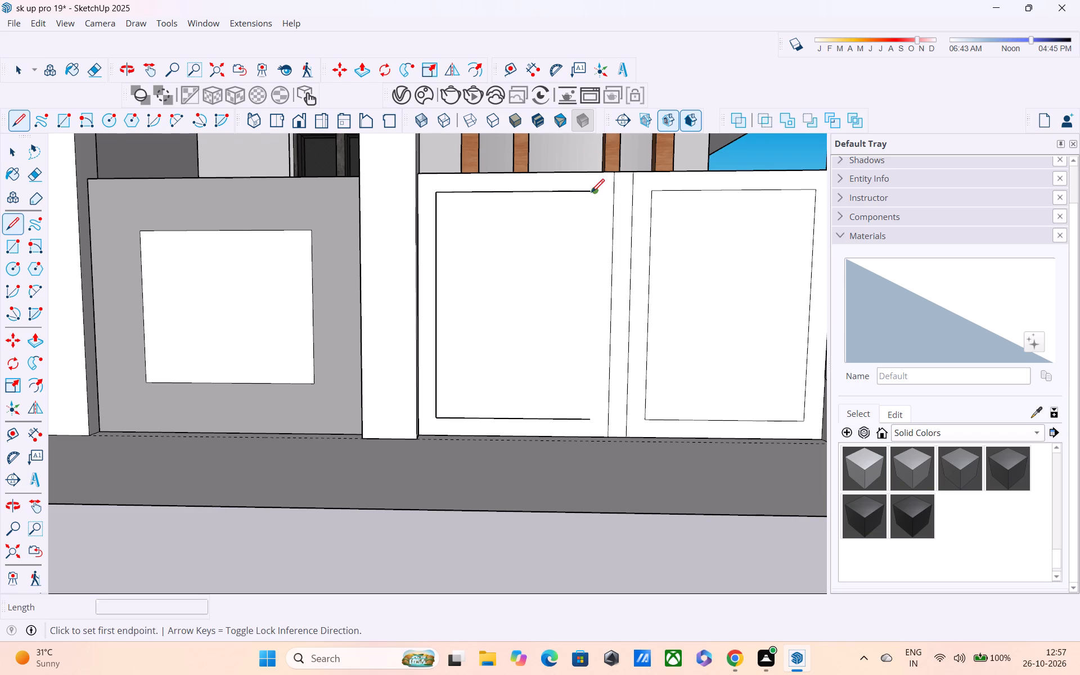
click(611, 193)
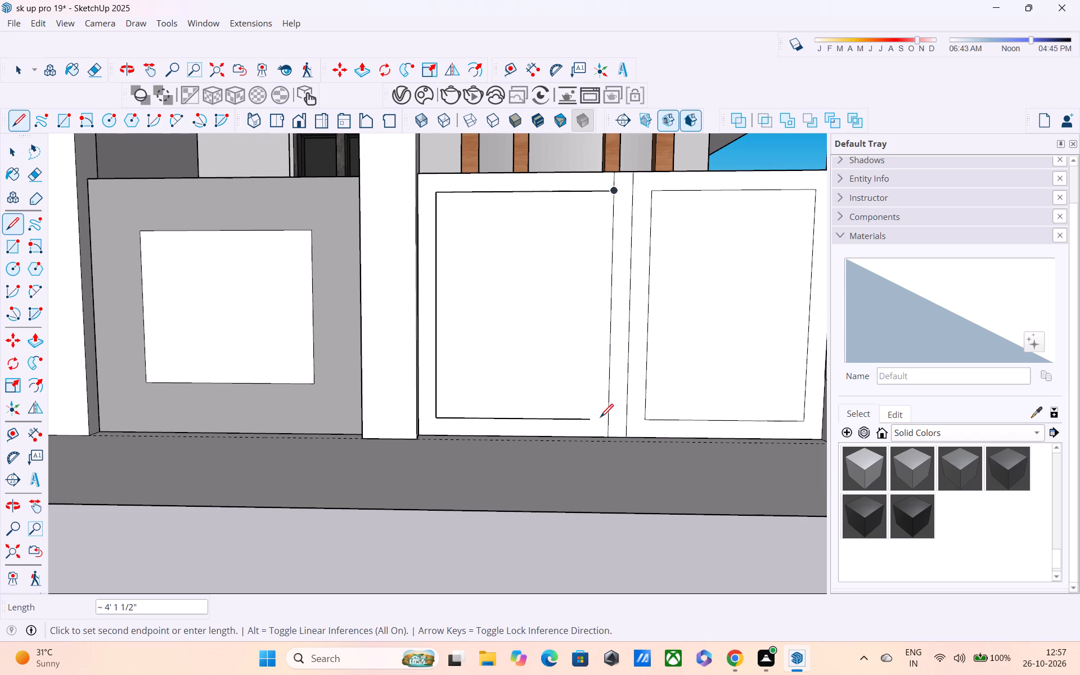
key(Escape)
click(589, 422)
click(606, 418)
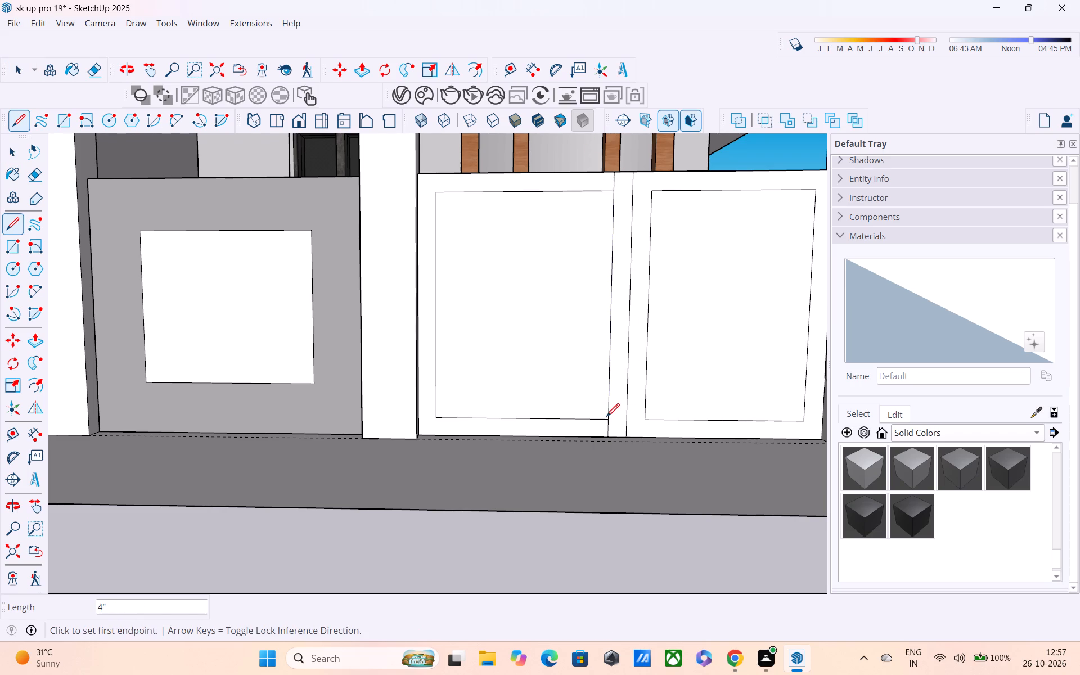
Extend the other inset rectangle's top and bottom edges to the centre strip and delete its vertical edge facing the strip.
click(651, 194)
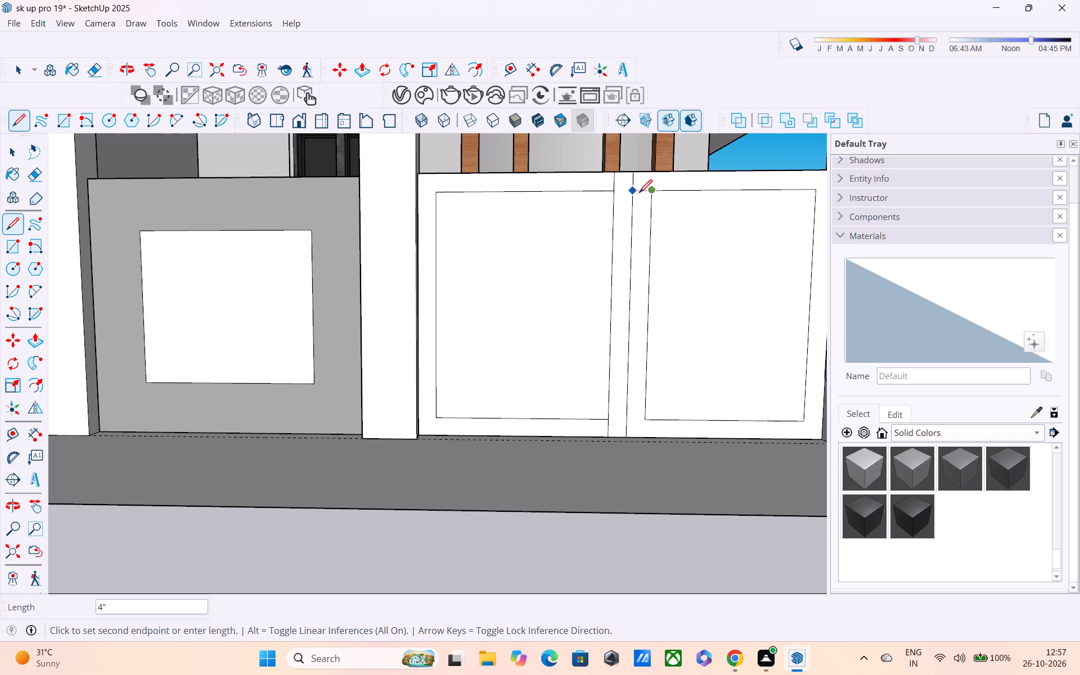
click(637, 194)
click(647, 416)
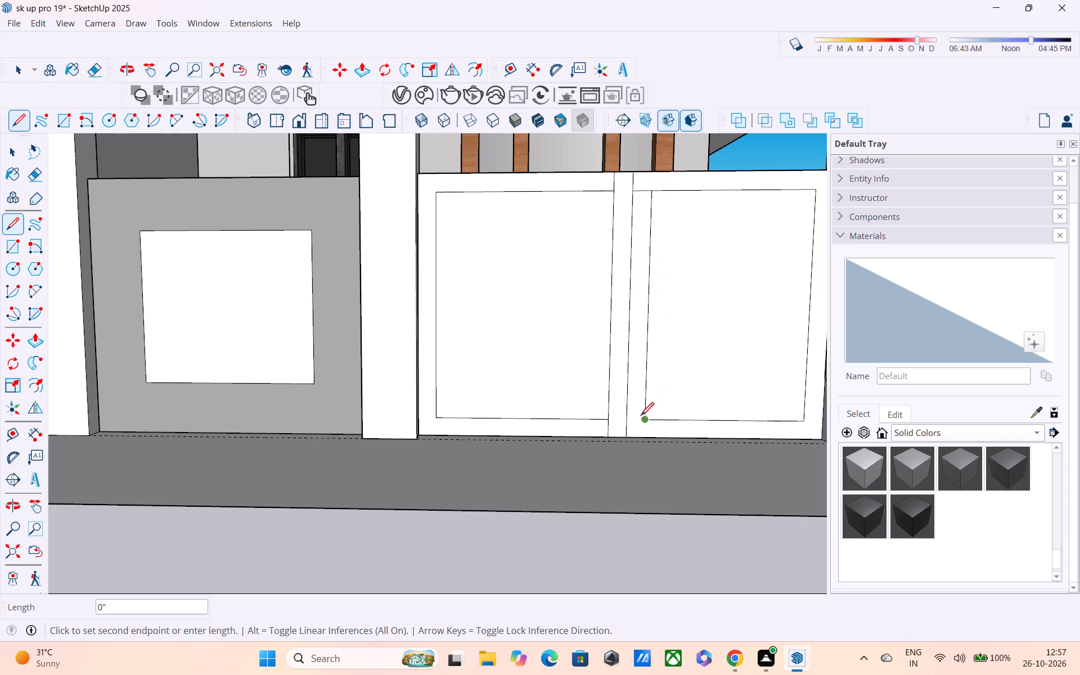
click(633, 419)
key(space)
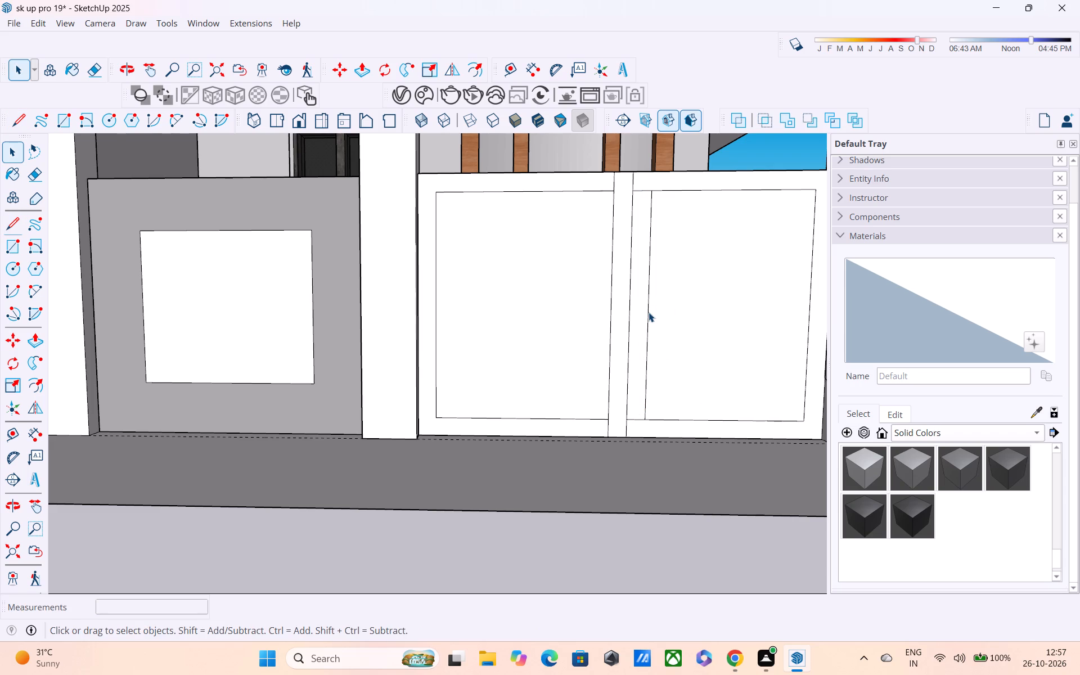
click(649, 312)
key(Delete)
Erase the short strip line segments above and below the inset rectangles, leaving two separate panel outlines in one frame.
scroll(649, 310, down, 2)
middle_drag(646, 319, 632, 299)
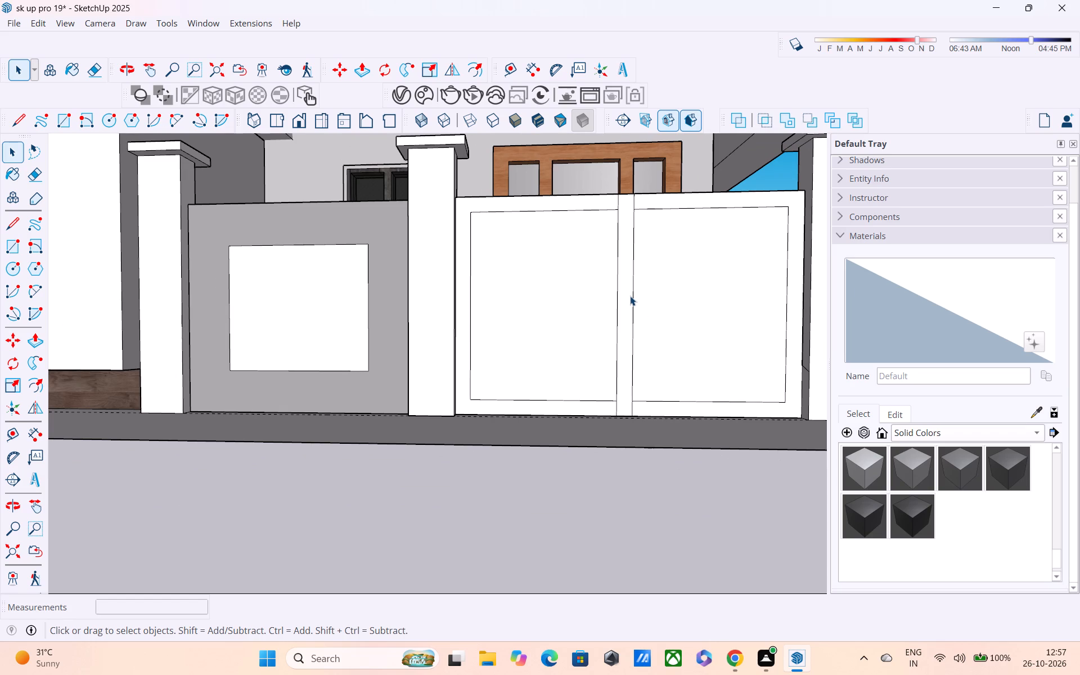
key(e)
scroll(620, 211, up, 1)
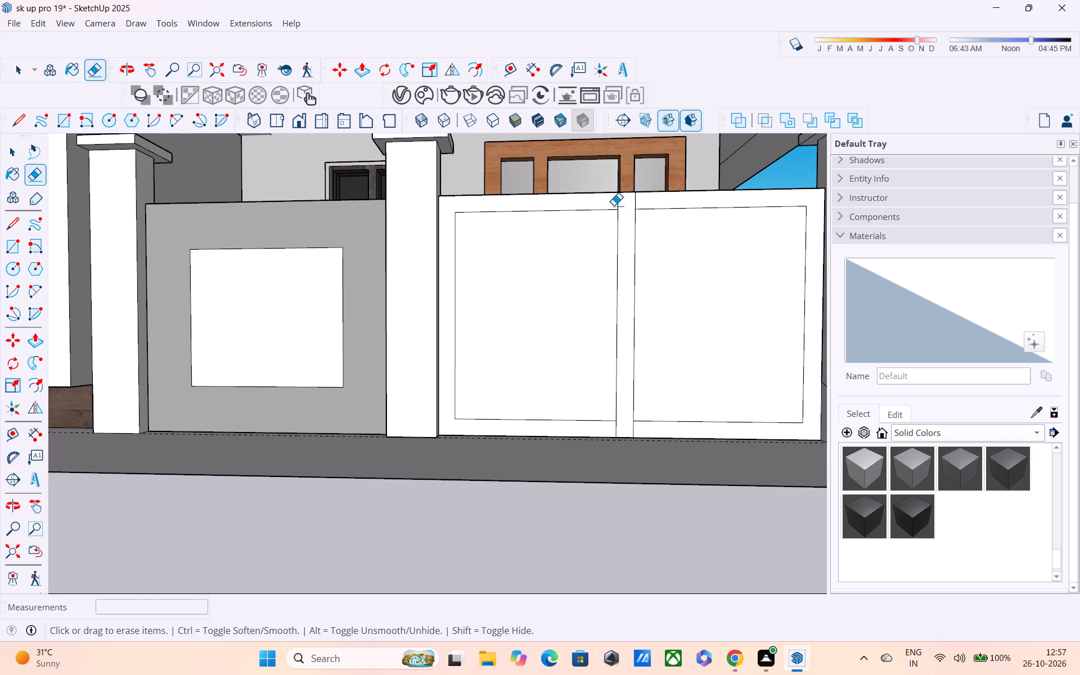
drag(614, 205, 637, 200)
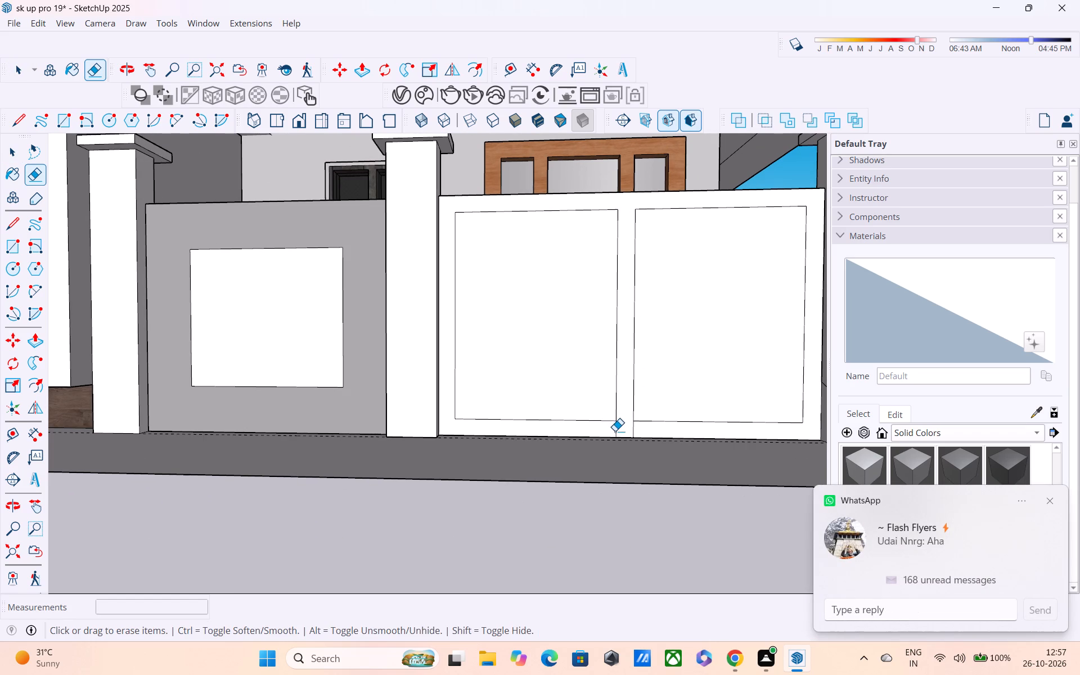
drag(611, 435, 641, 430)
key(space)
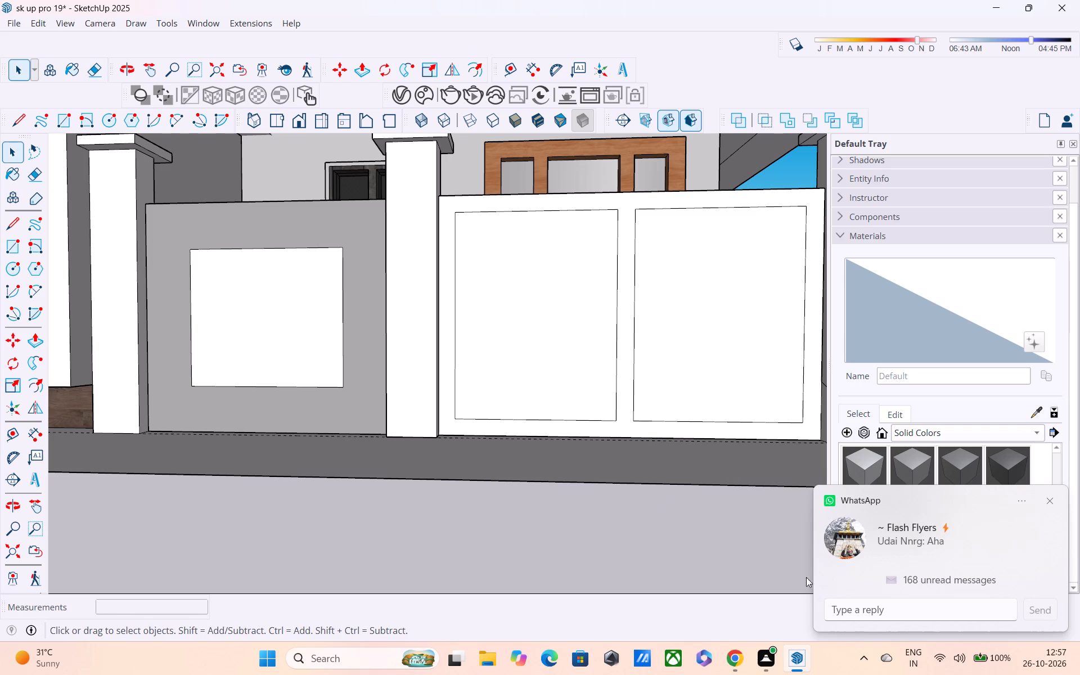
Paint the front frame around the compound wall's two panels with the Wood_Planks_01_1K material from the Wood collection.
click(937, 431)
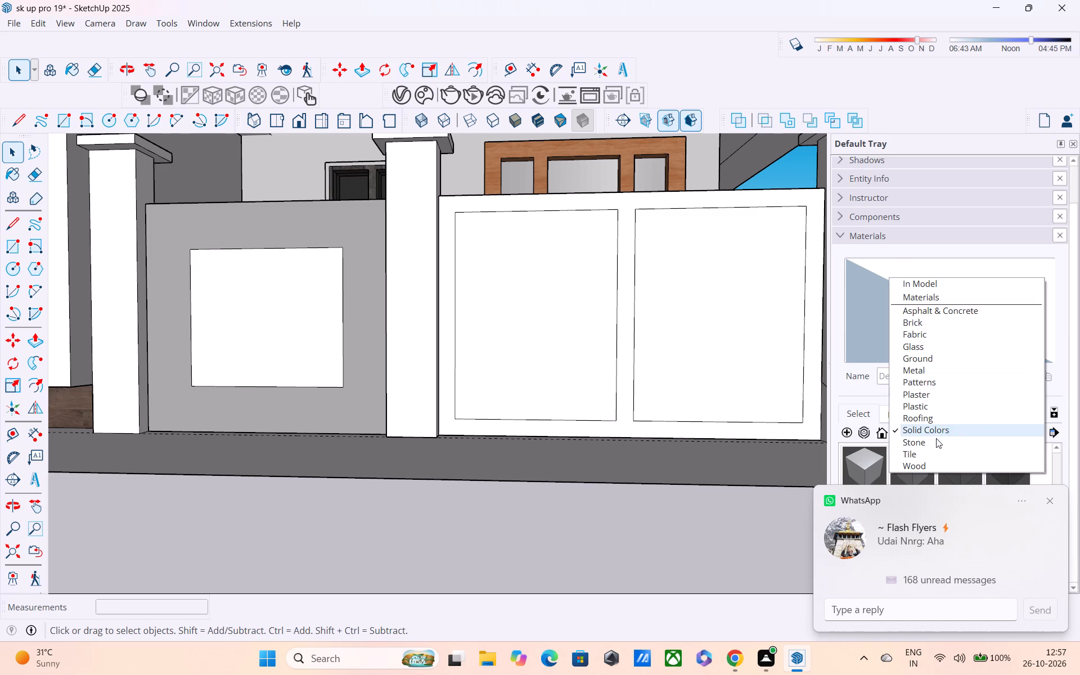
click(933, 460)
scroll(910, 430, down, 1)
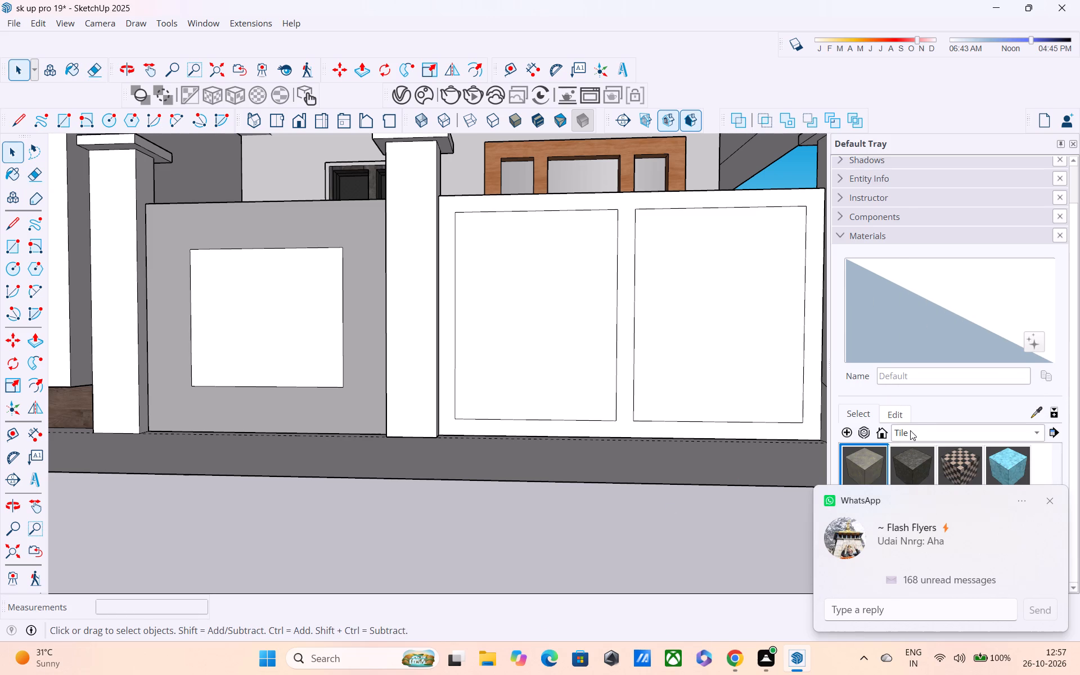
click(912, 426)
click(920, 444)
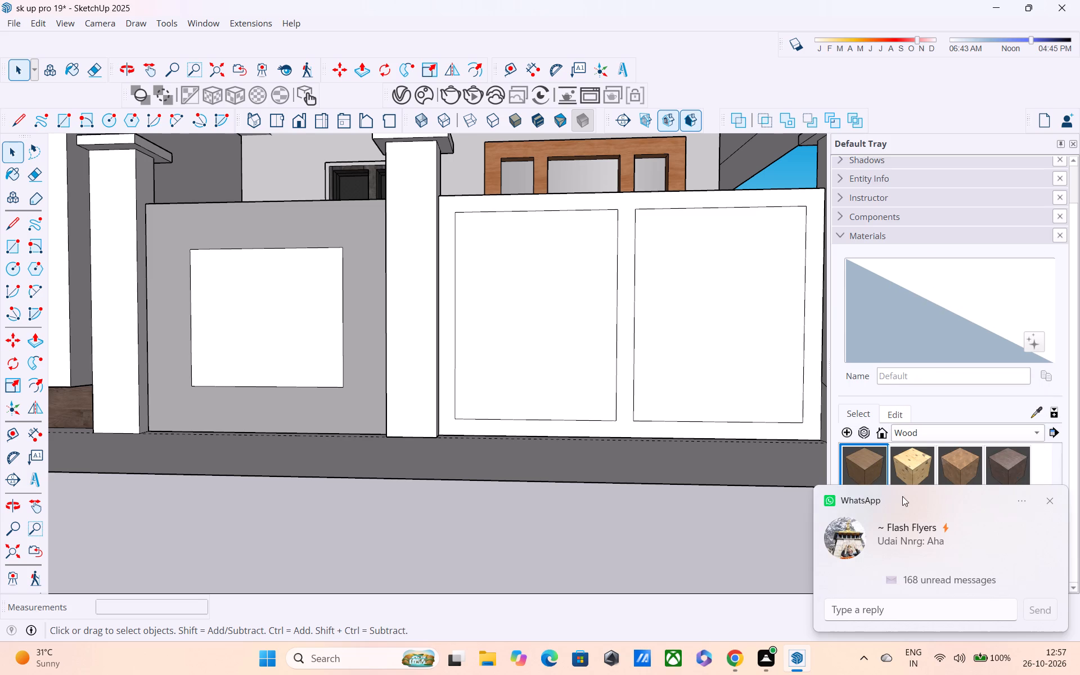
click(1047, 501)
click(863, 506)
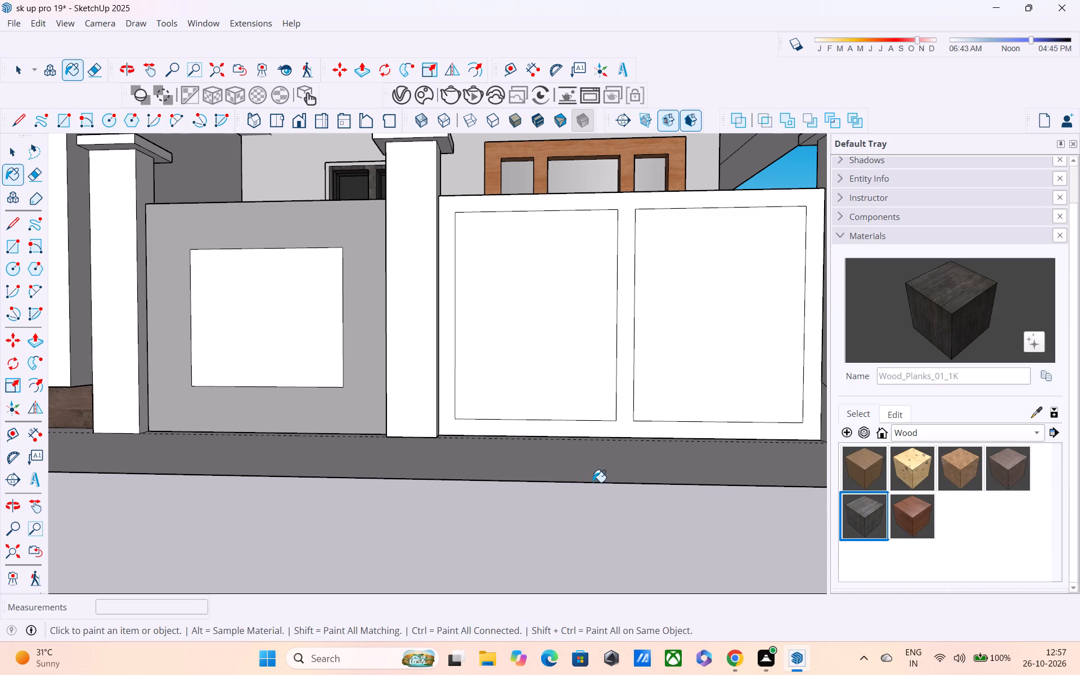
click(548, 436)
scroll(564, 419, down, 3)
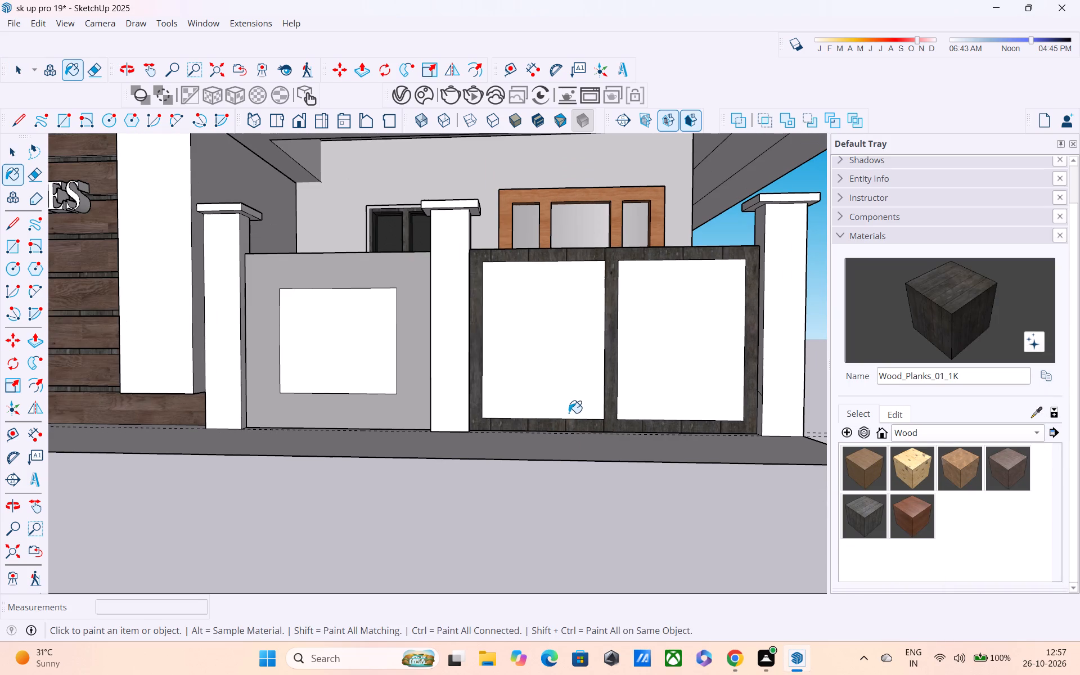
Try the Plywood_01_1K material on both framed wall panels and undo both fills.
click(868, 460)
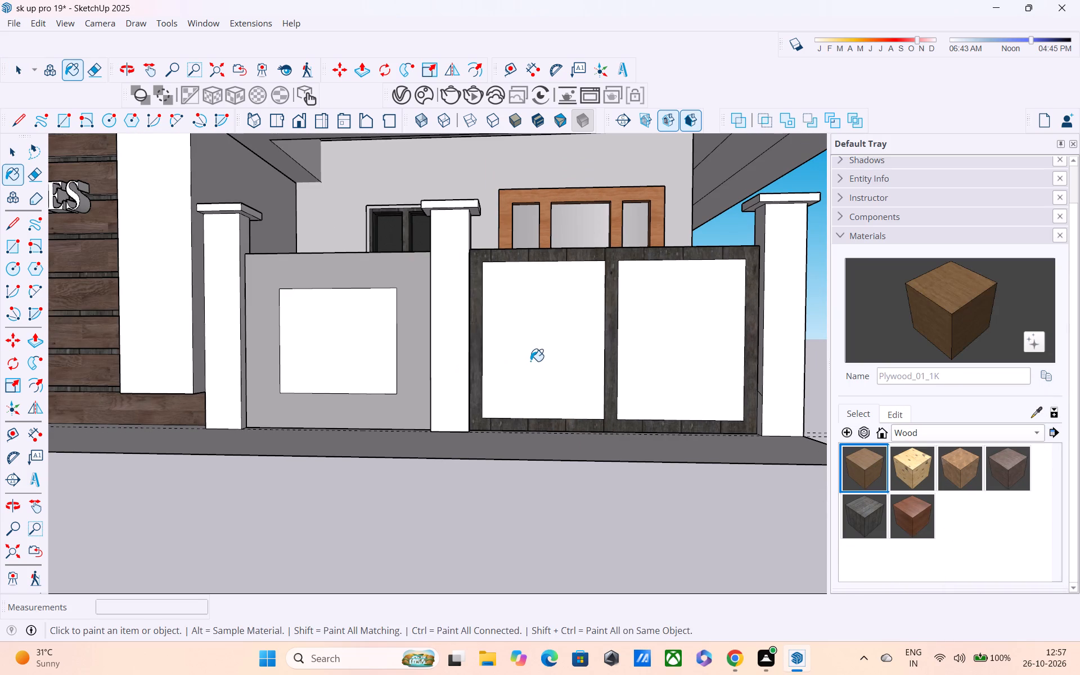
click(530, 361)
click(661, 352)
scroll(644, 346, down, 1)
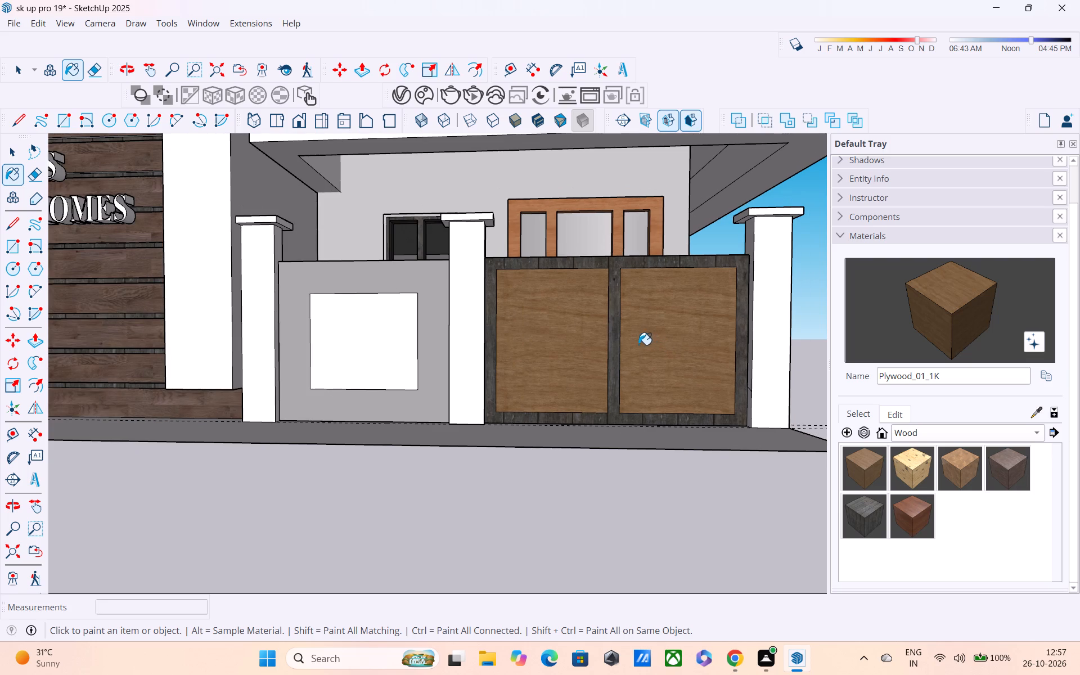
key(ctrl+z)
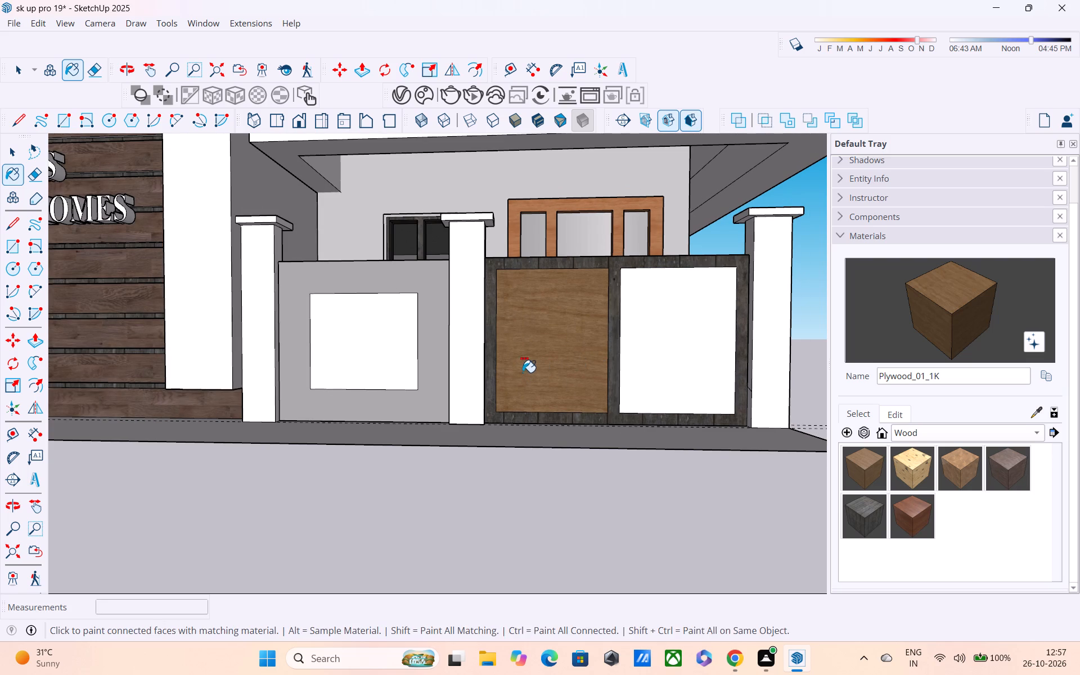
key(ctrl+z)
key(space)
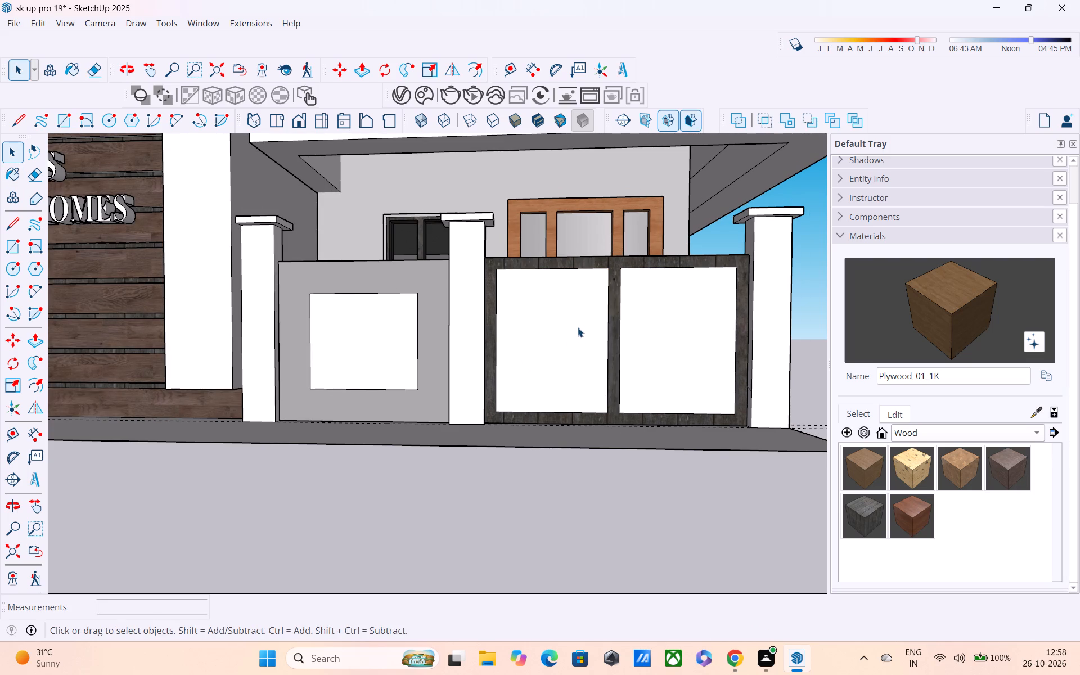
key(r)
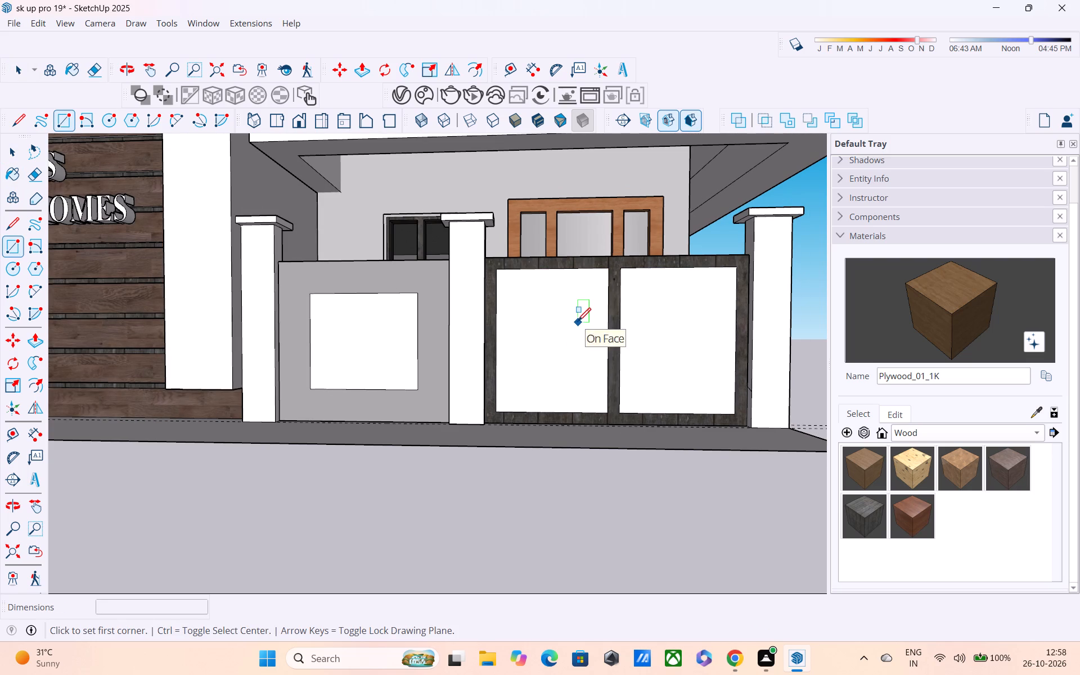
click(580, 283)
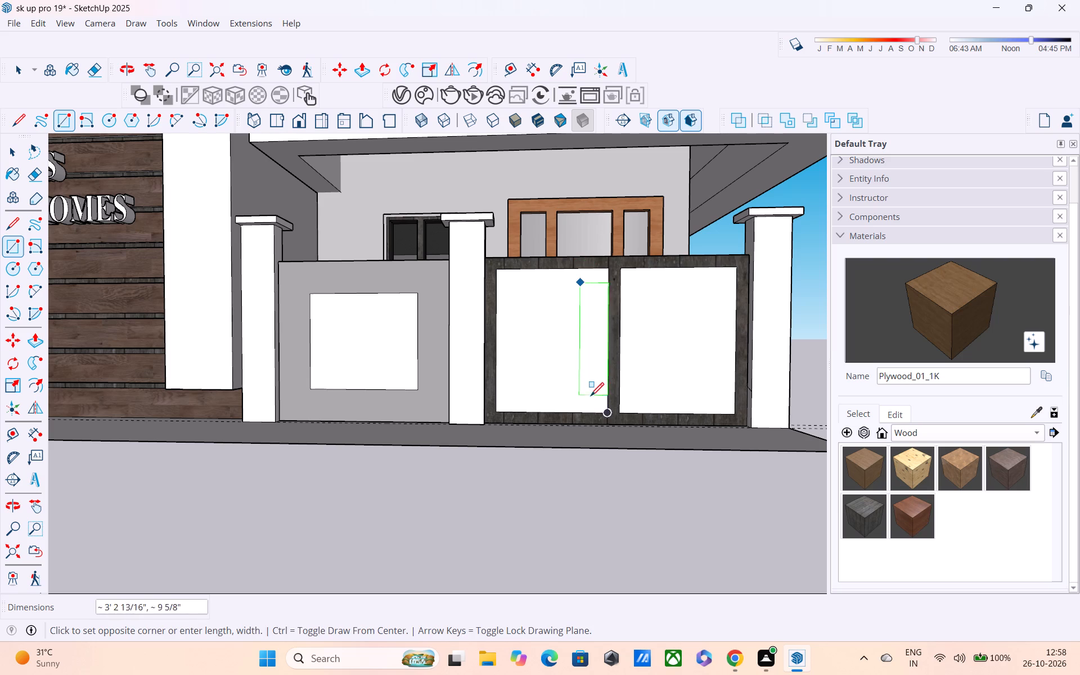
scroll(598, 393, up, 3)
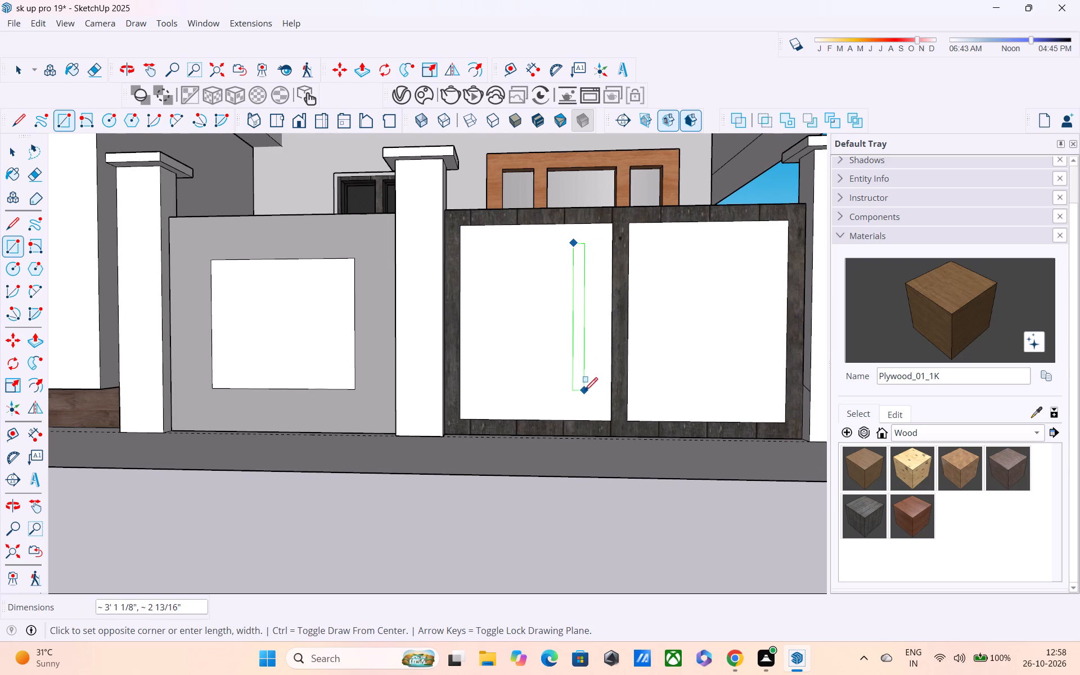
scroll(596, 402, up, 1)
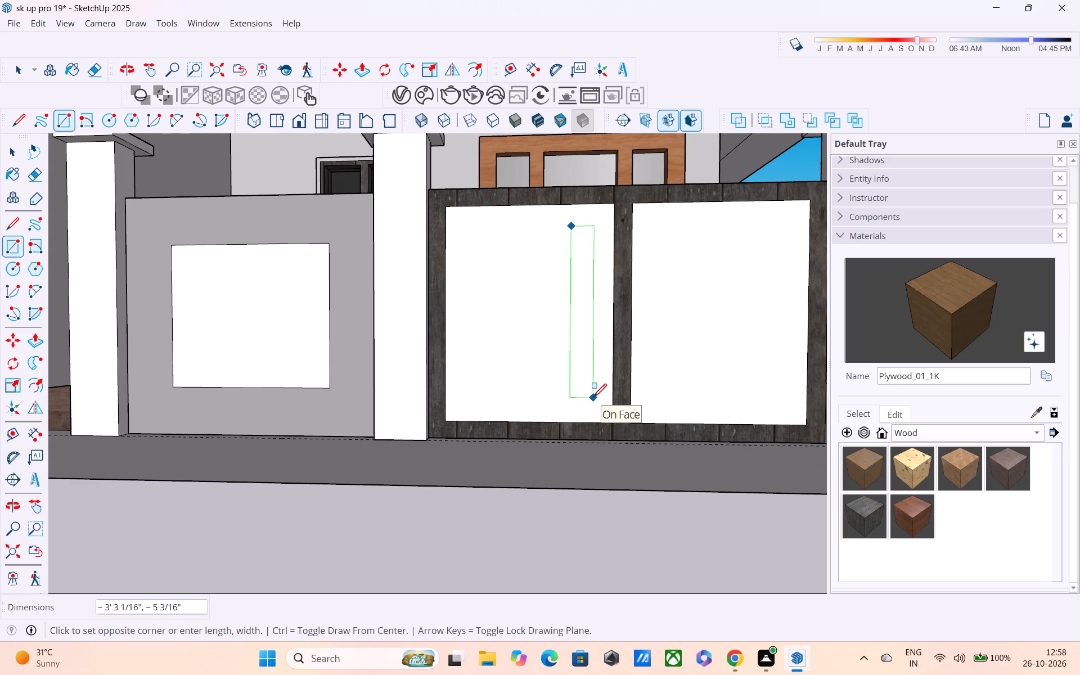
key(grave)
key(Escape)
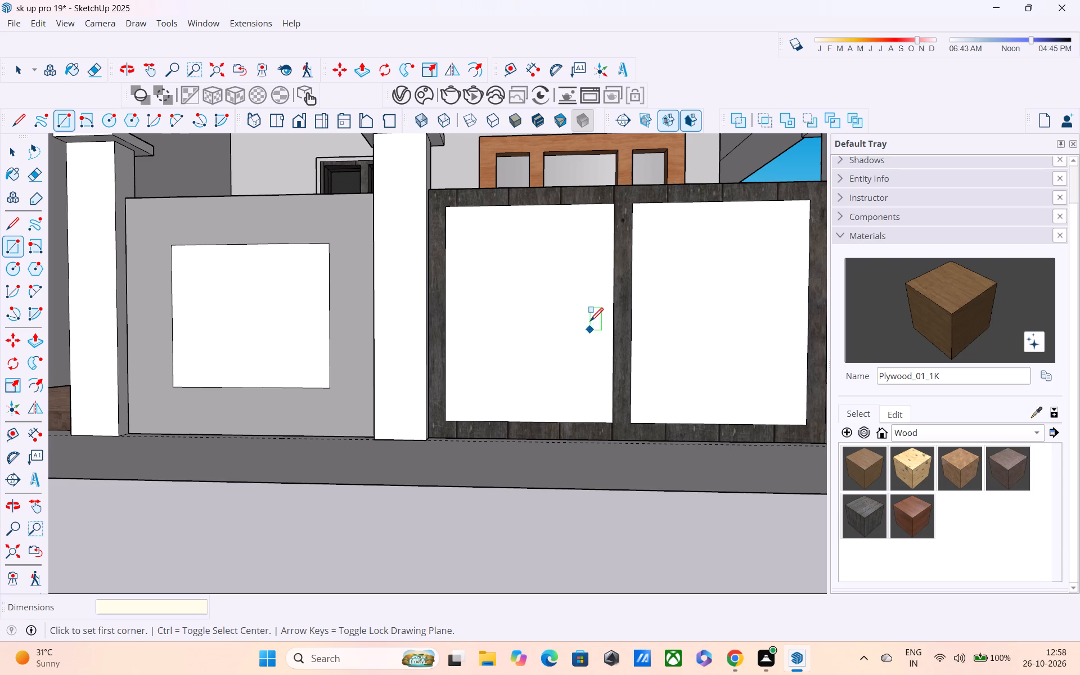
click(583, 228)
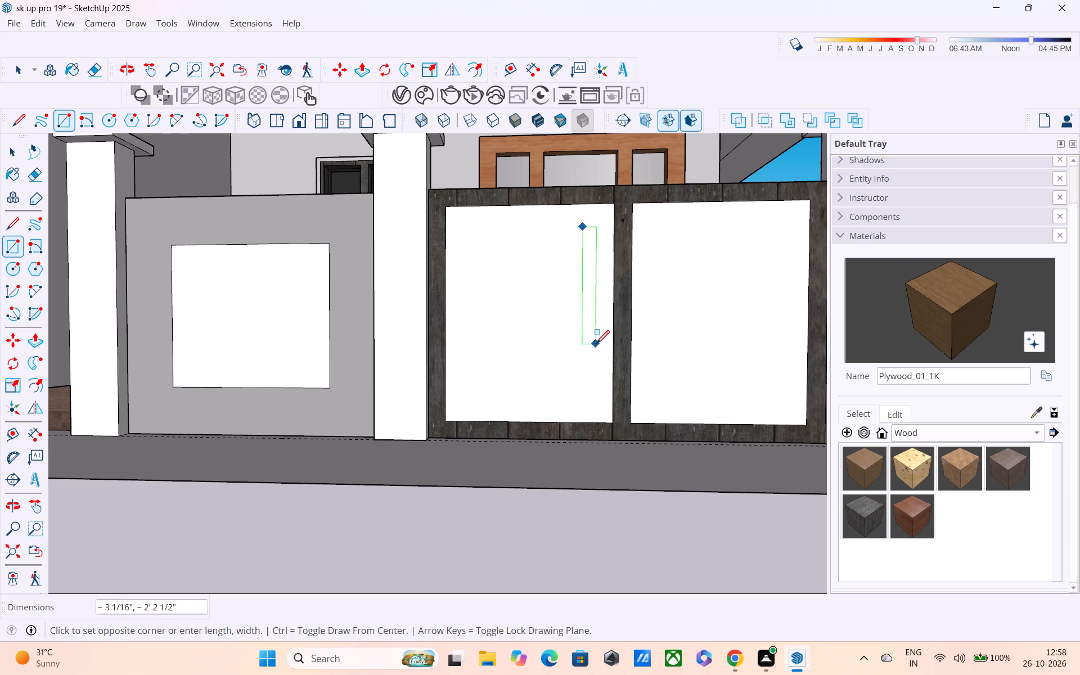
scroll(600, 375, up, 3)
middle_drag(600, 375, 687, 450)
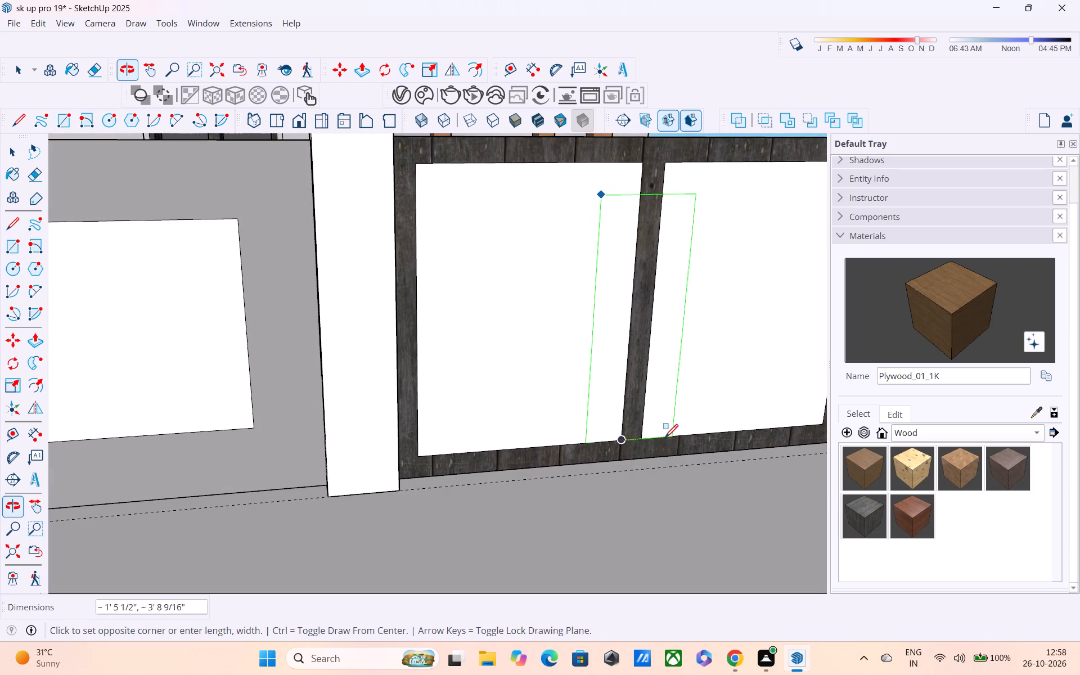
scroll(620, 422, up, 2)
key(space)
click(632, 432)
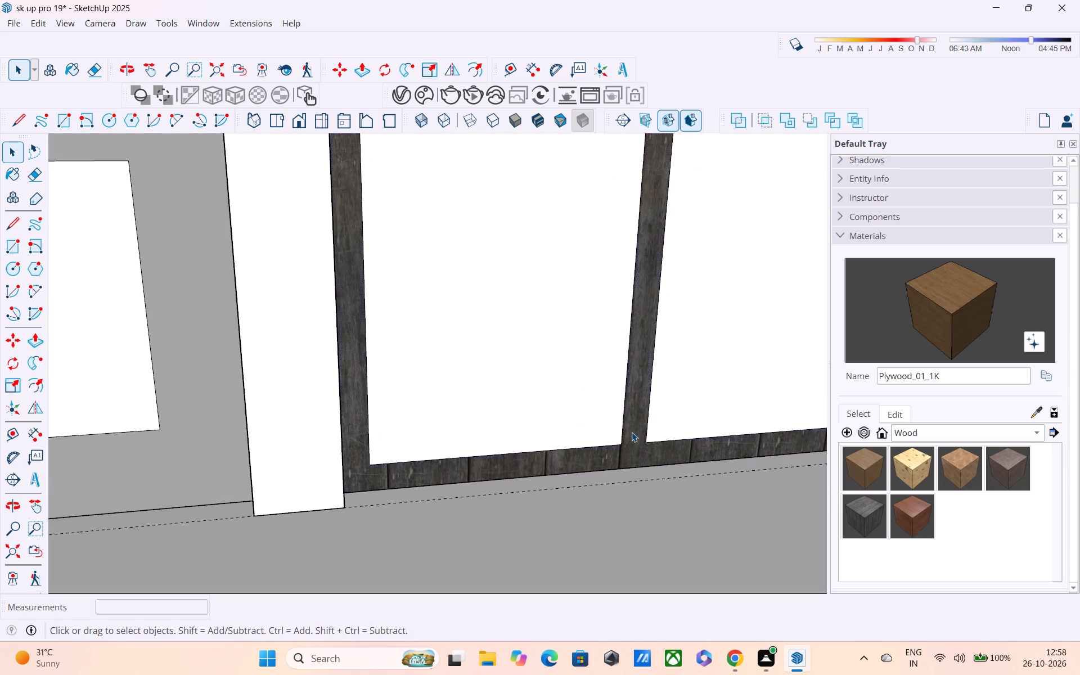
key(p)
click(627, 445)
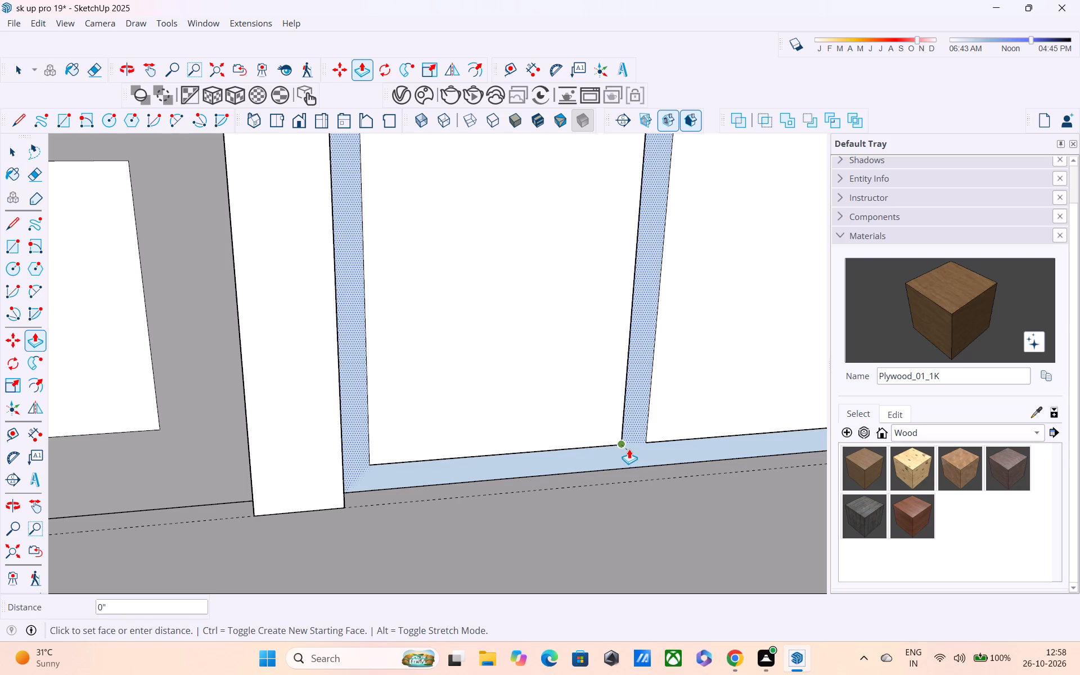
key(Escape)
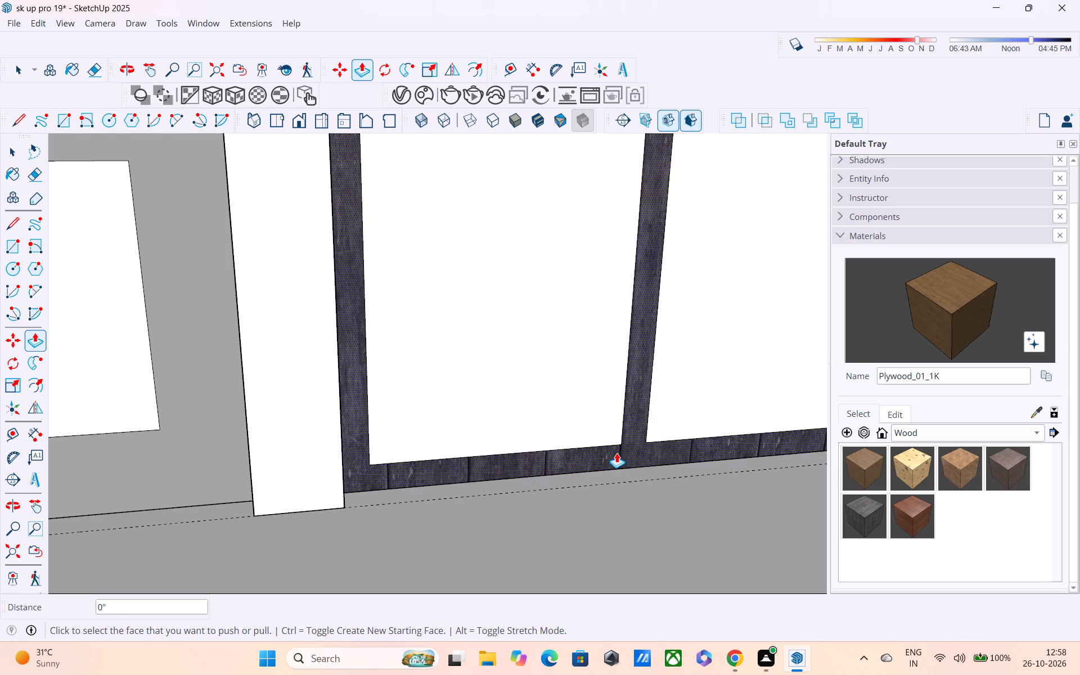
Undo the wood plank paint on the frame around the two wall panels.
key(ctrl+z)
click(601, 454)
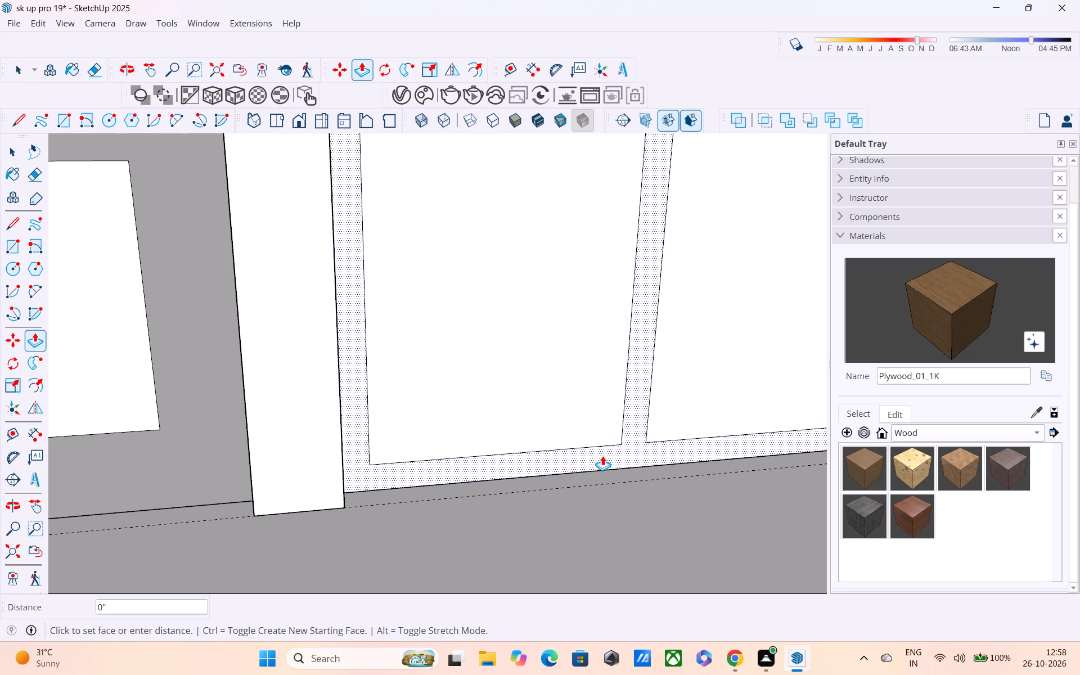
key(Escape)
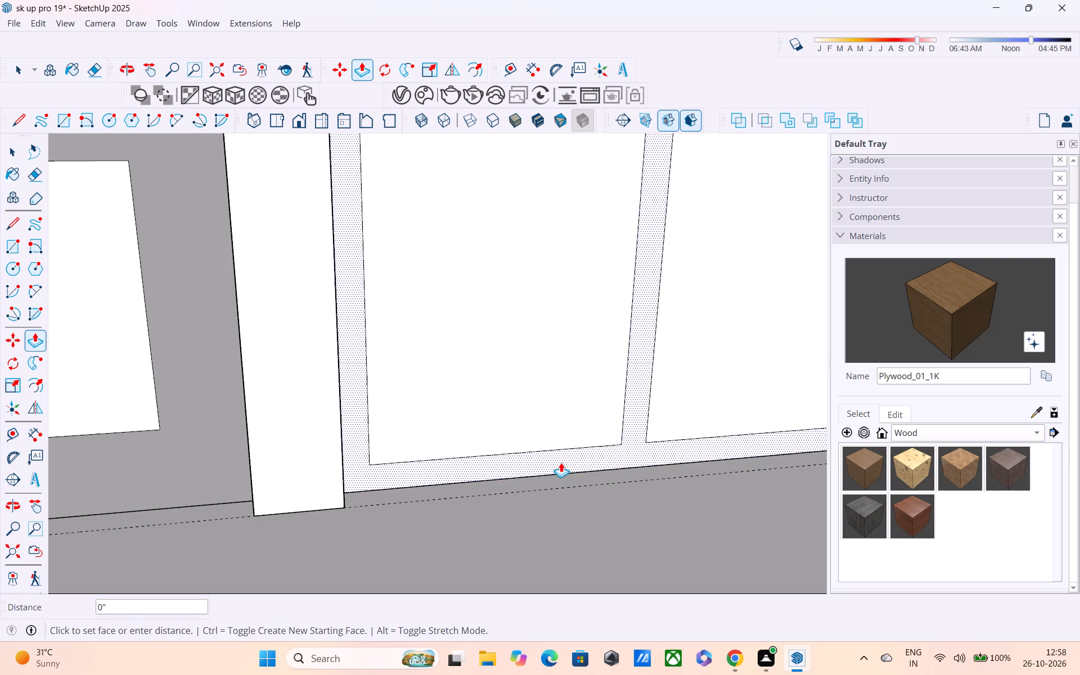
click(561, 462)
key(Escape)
Examine the rear of the two-panel wall section, checking the frame and panel faces by selecting them.
middle_drag(580, 434, 389, 457)
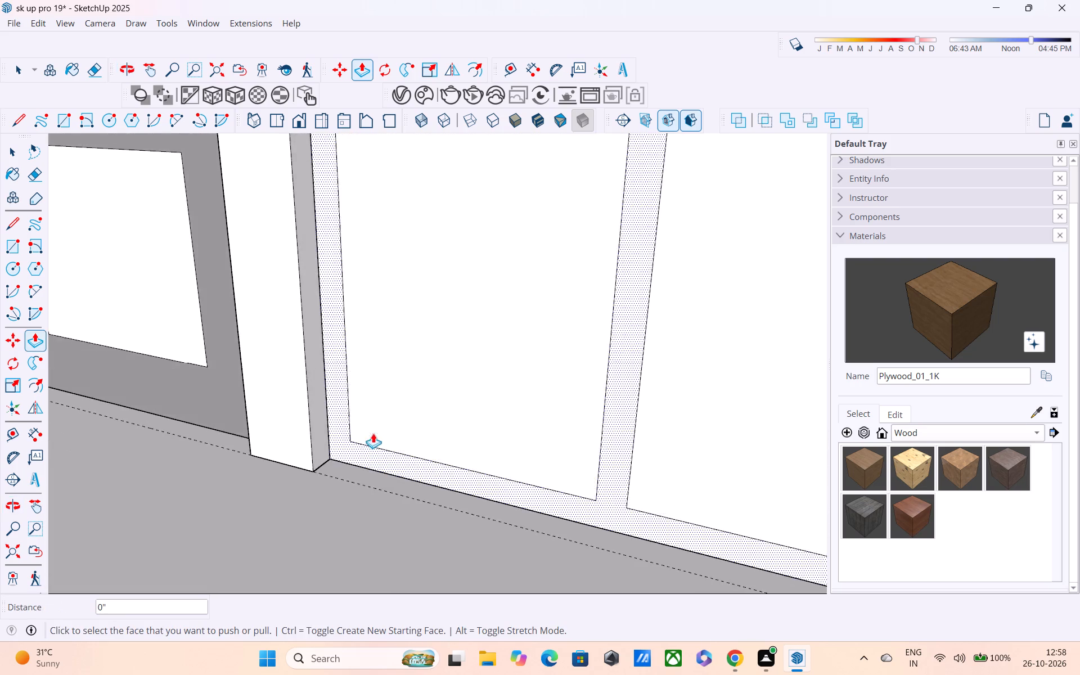
scroll(373, 433, down, 5)
middle_drag(518, 387, 353, 505)
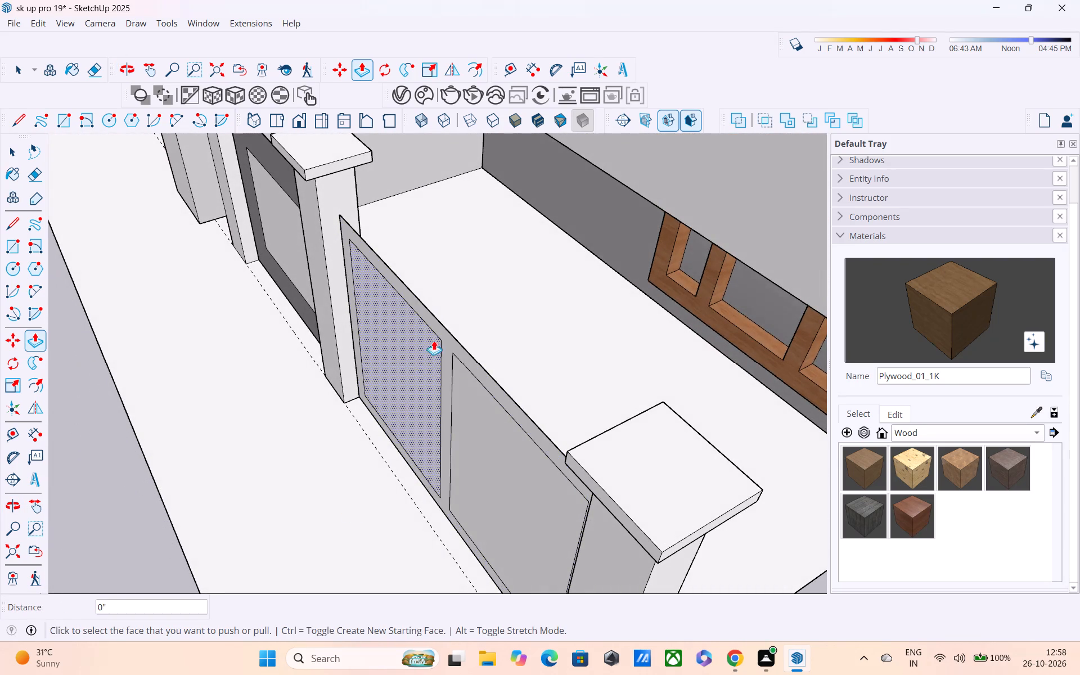
middle_drag(496, 330, 305, 271)
middle_drag(370, 327, 358, 313)
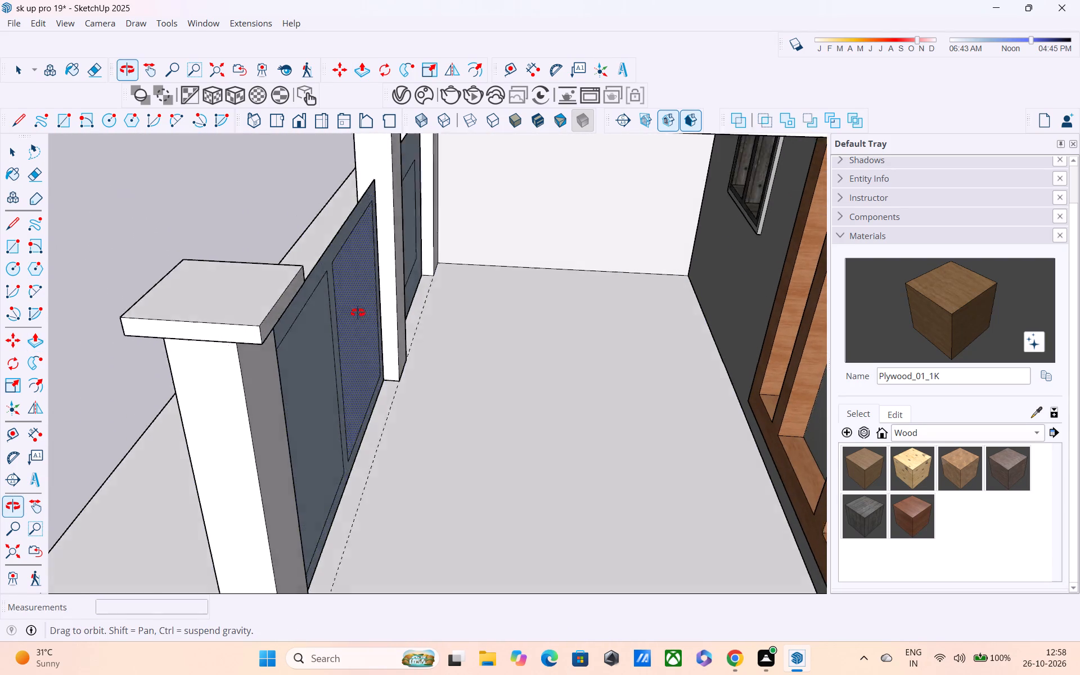
middle_drag(358, 313, 304, 236)
key(space)
click(255, 179)
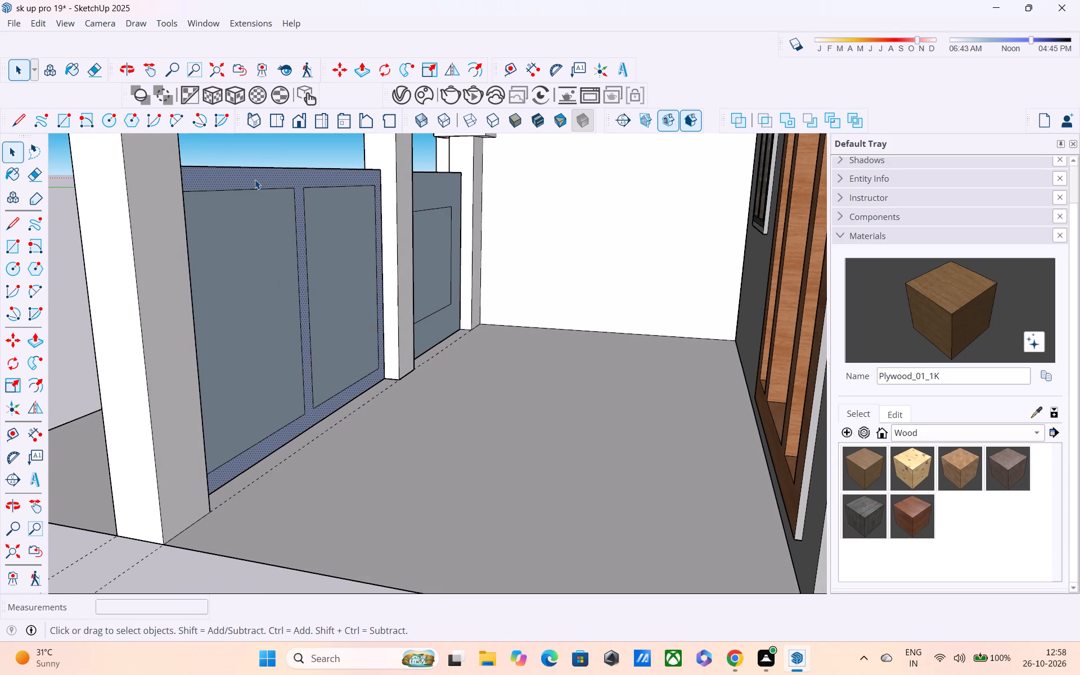
shift+click(301, 255)
shift+click(285, 290)
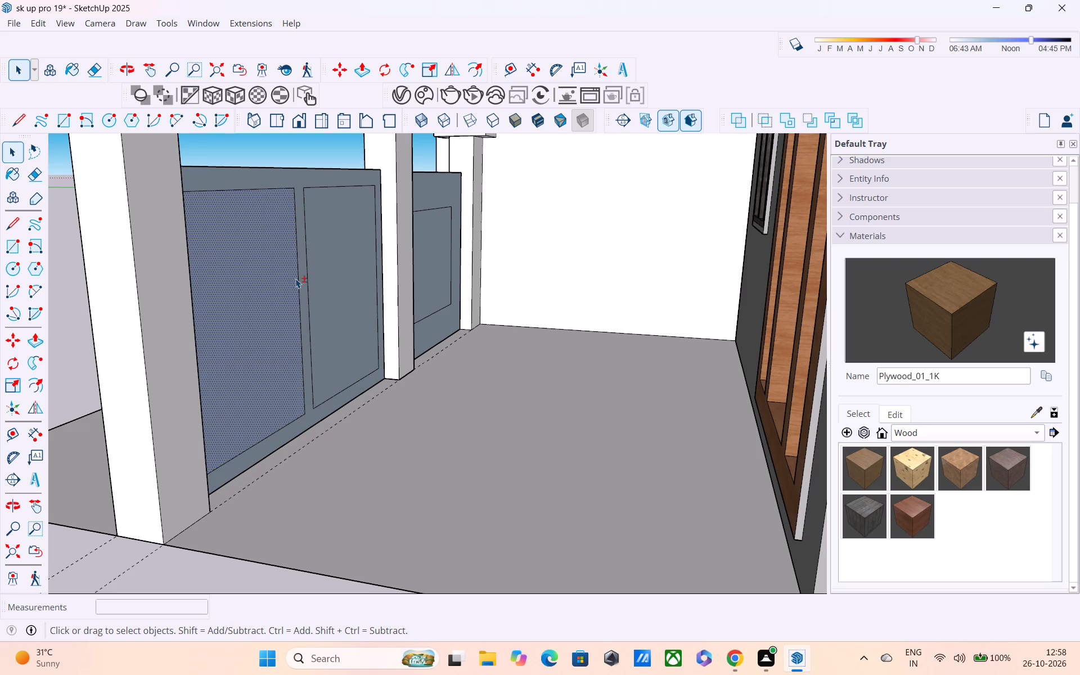
shift+click(317, 266)
shift+click(279, 179)
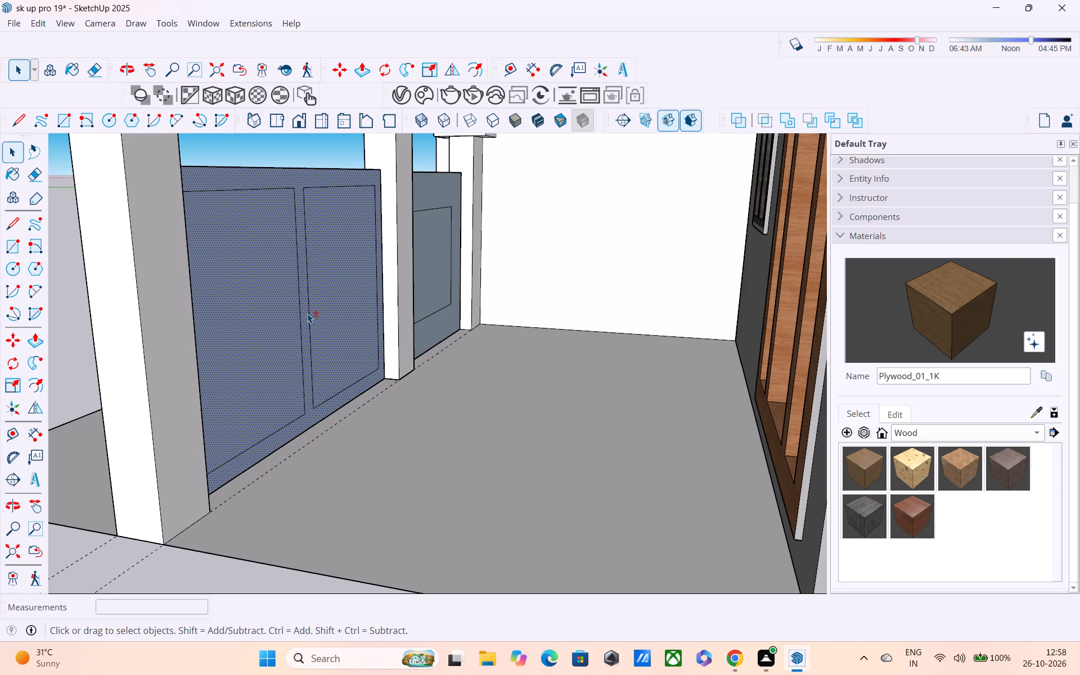
Recess both framed wall panels 2" behind the front of the frame with Push/Pull.
key(p)
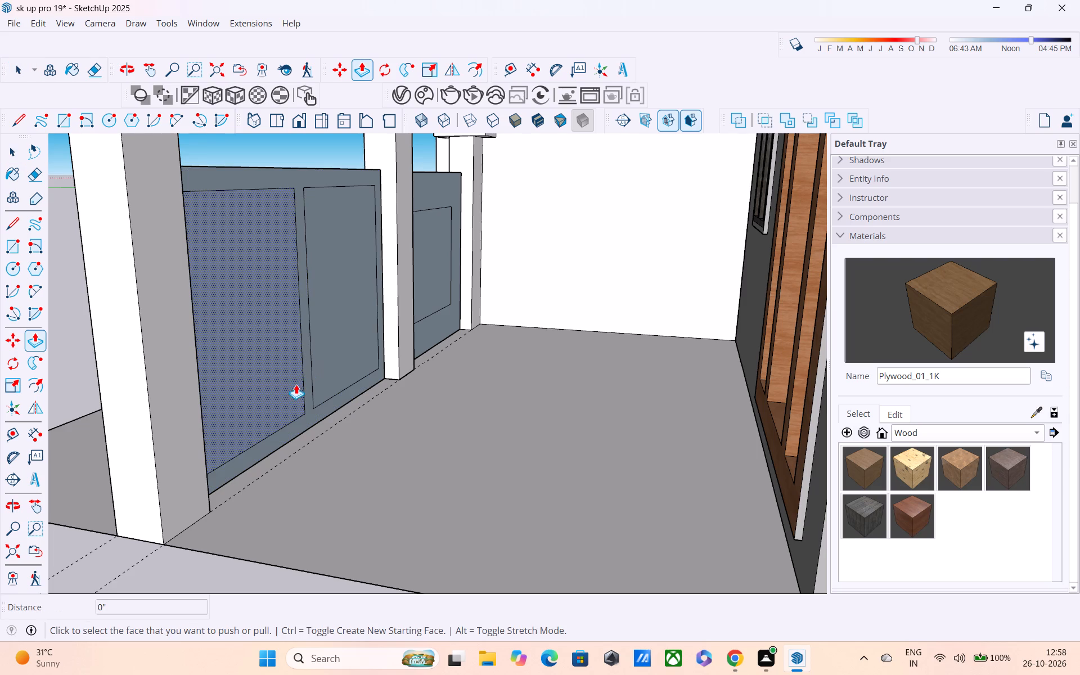
click(287, 393)
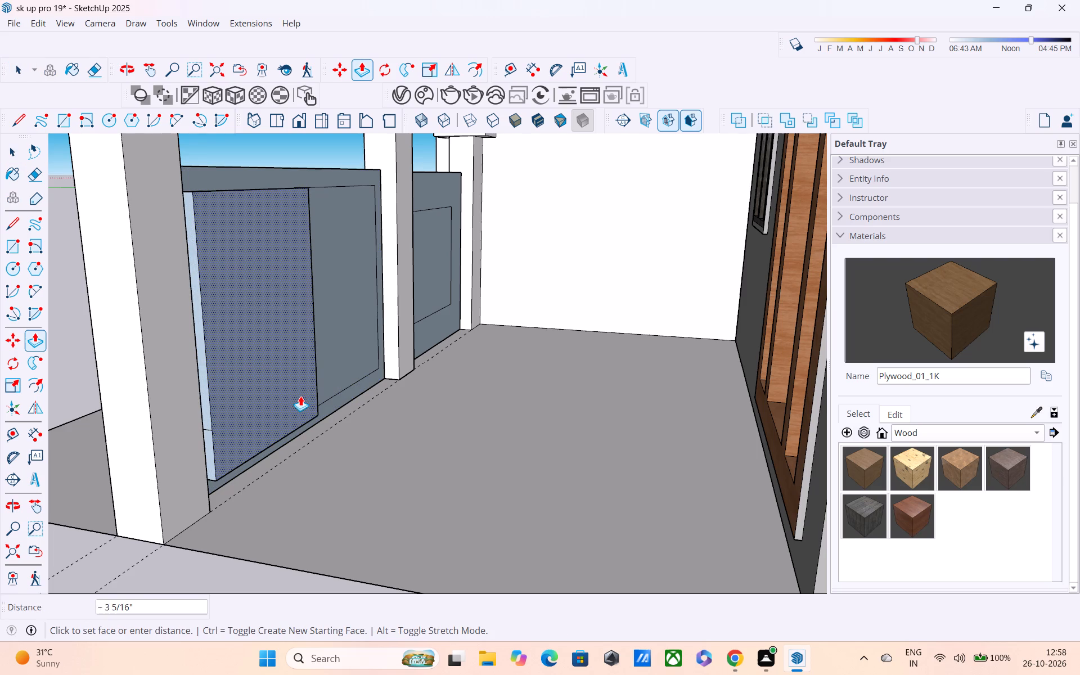
middle_drag(307, 394, 415, 399)
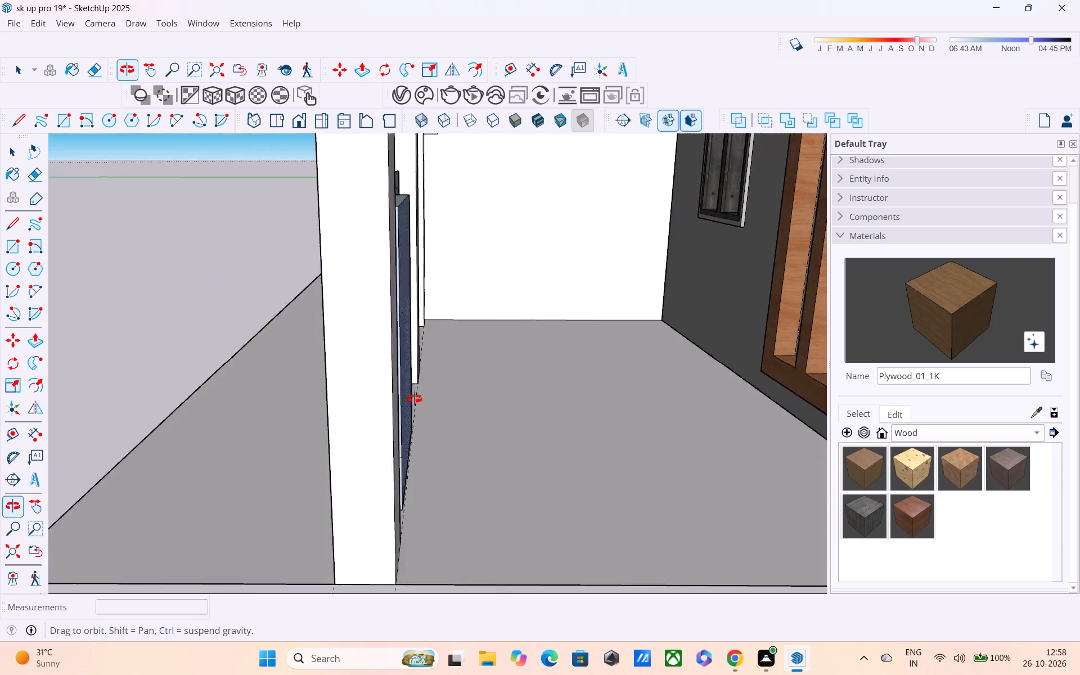
middle_drag(415, 399, 503, 391)
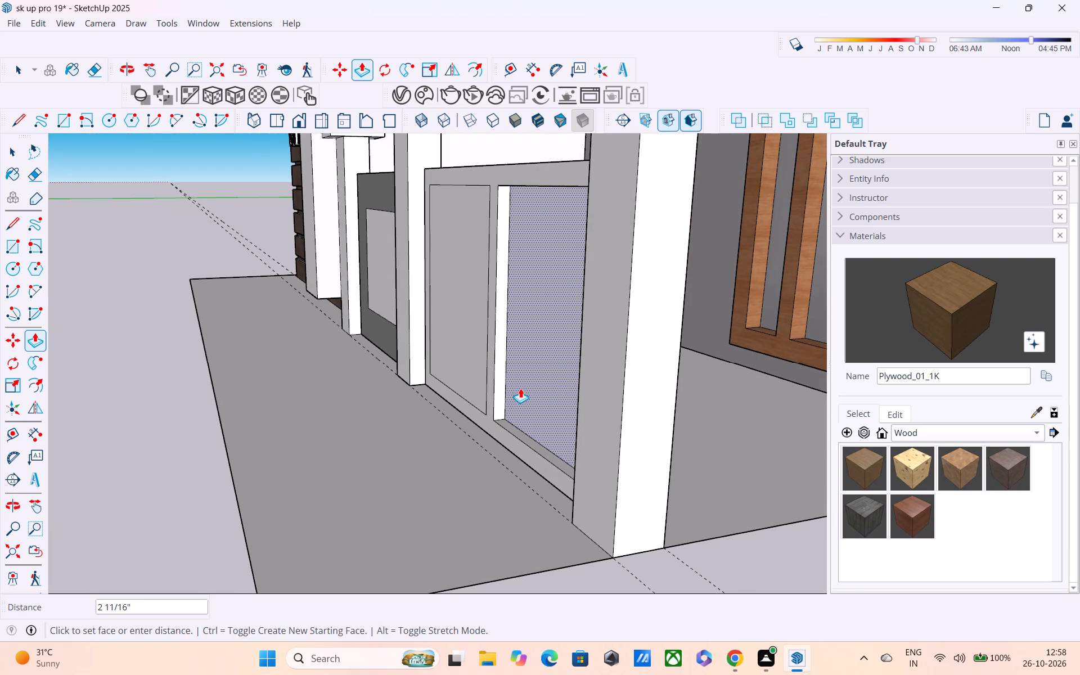
text(2")
key(Return)
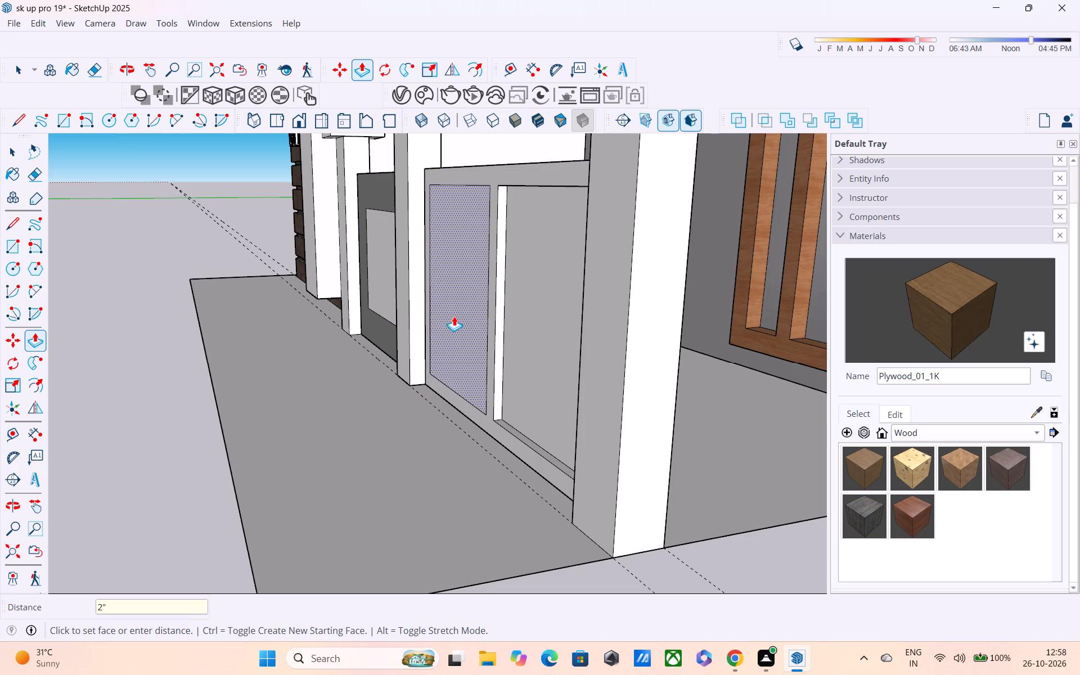
click(454, 316)
text(2")
key(Return)
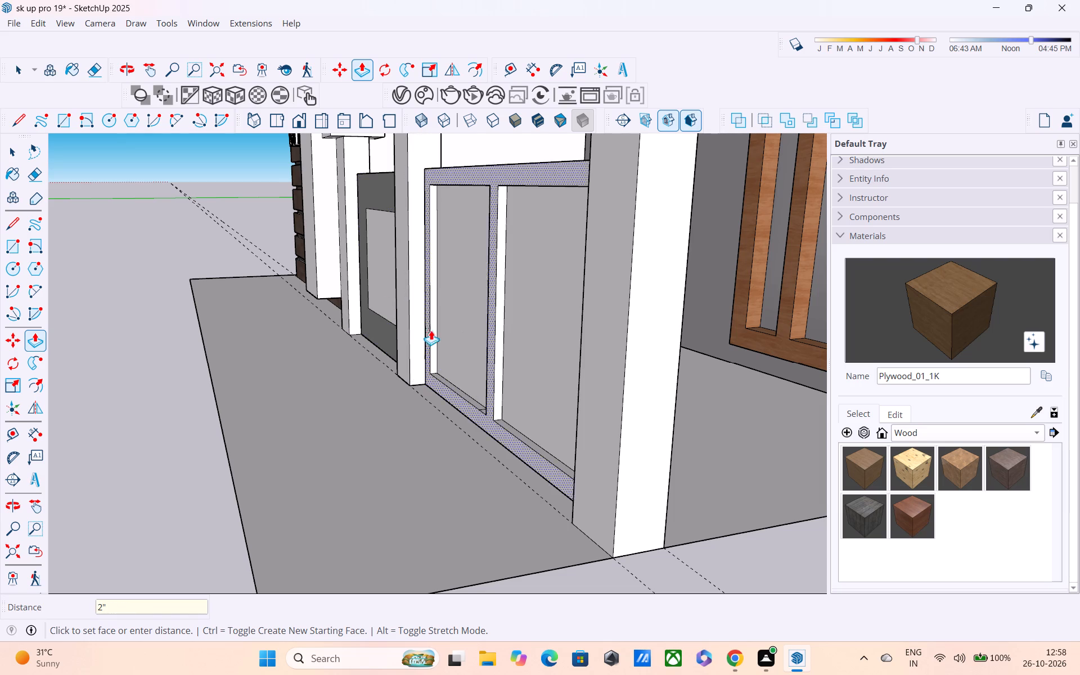
Paint the front face of the frame around the two recessed wall panels with Wood_Planks_01_1K.
middle_drag(440, 330, 576, 284)
scroll(593, 272, down, 4)
middle_drag(647, 332, 570, 327)
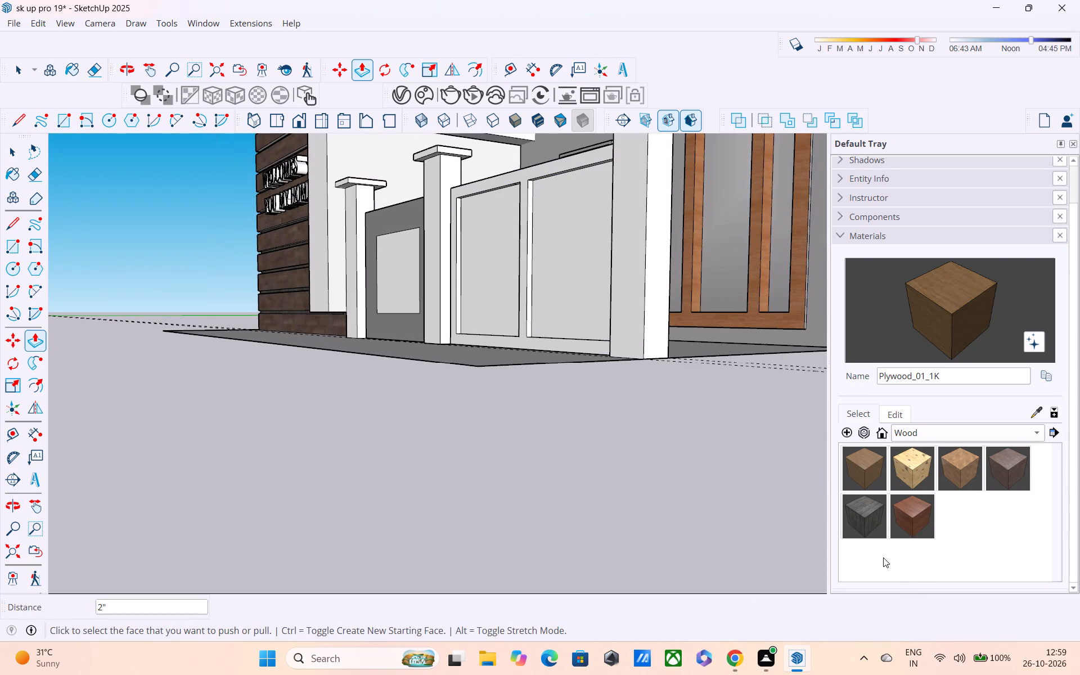
click(856, 531)
click(551, 348)
Paint the recess edges with Wood_Planks_01_1K: the left panel's outer side and bottom, the centre post's right side, and the right panel's bottom.
middle_drag(524, 346, 654, 406)
scroll(469, 233, up, 3)
scroll(503, 269, up, 1)
middle_drag(498, 267, 461, 241)
scroll(477, 249, up, 3)
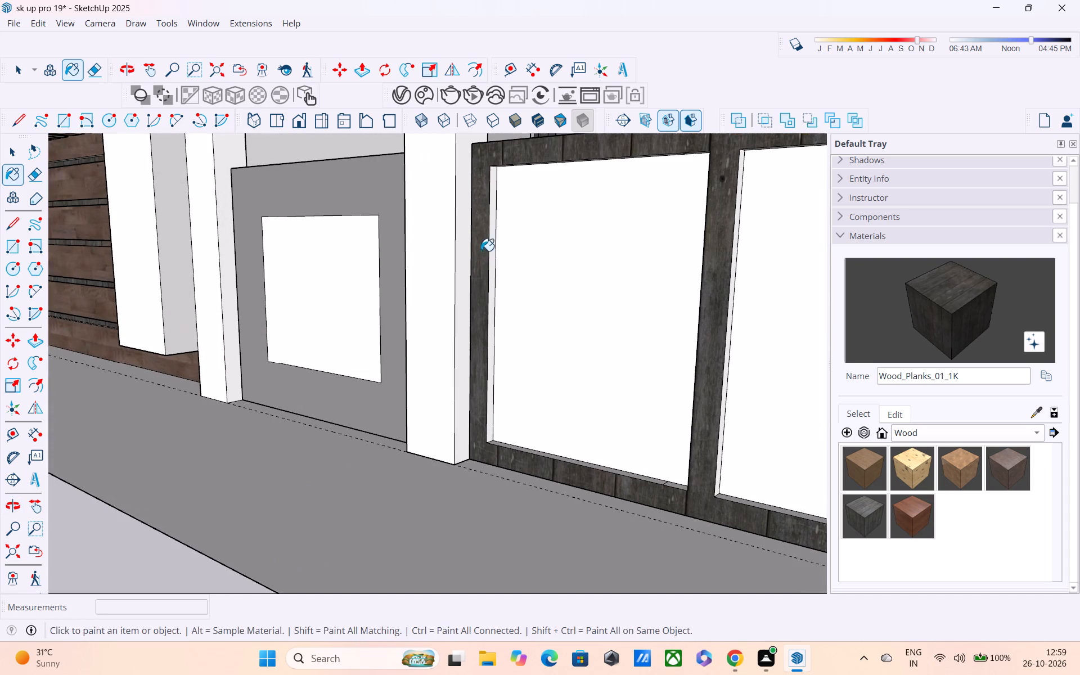
click(492, 253)
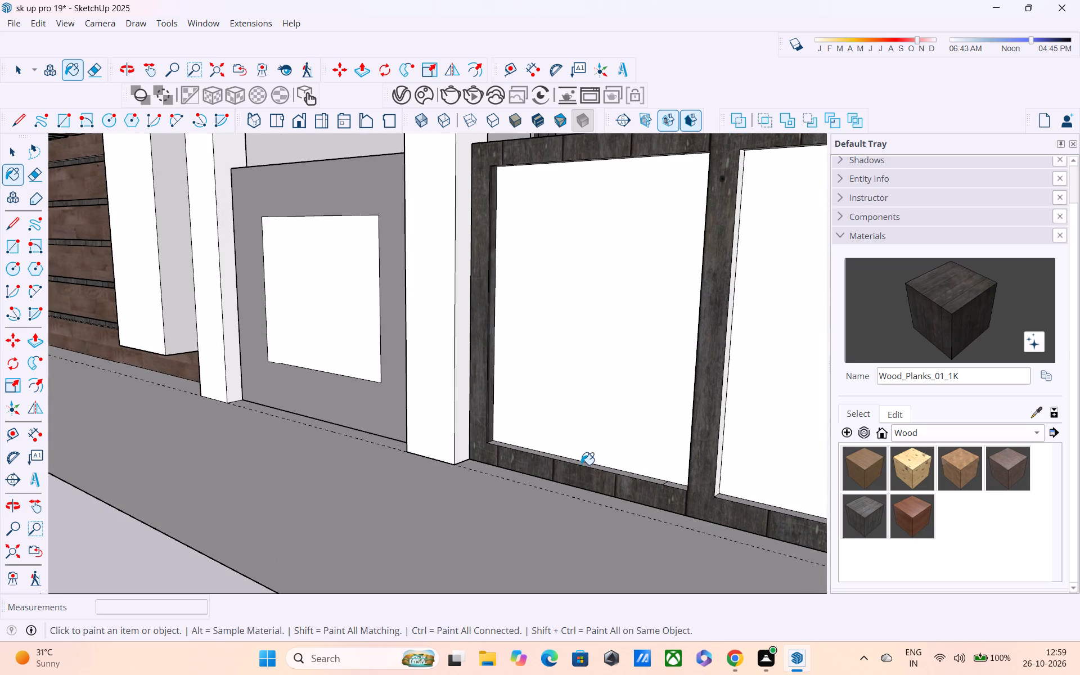
click(581, 465)
middle_drag(659, 462, 509, 442)
click(526, 445)
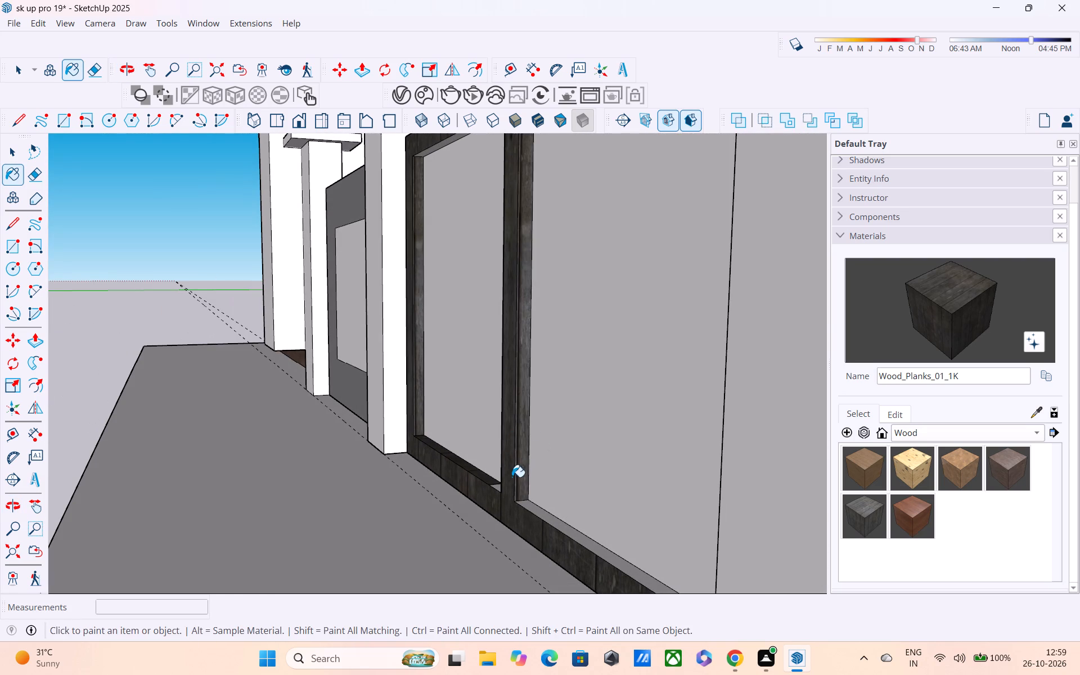
middle_drag(506, 481, 577, 533)
drag(596, 535, 596, 541)
click(575, 530)
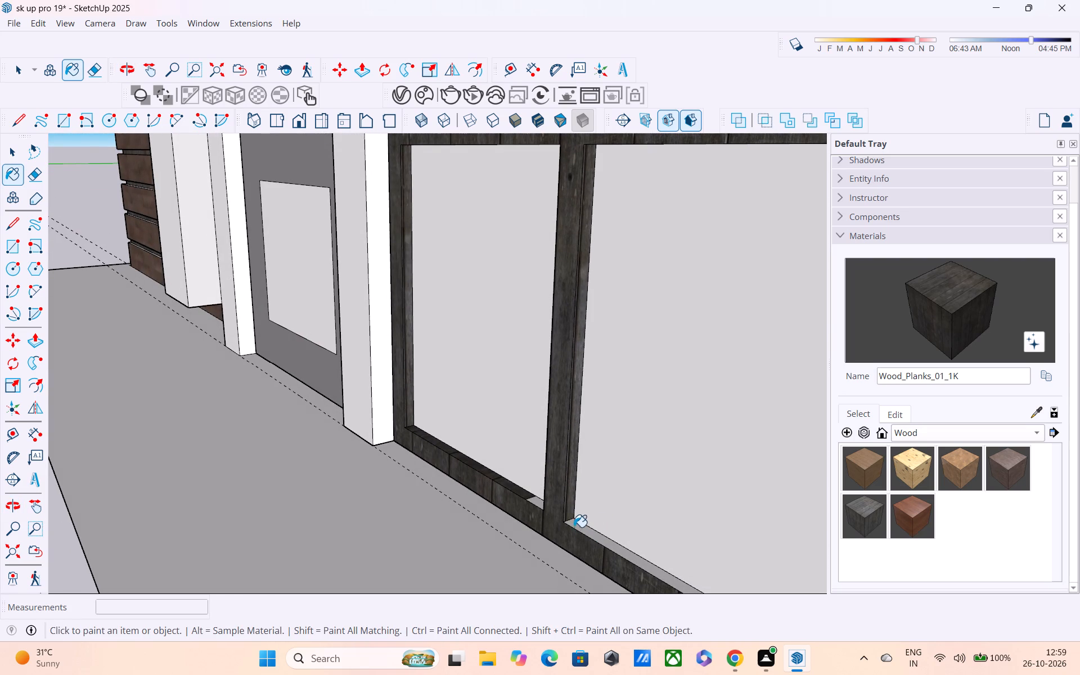
click(544, 502)
click(539, 504)
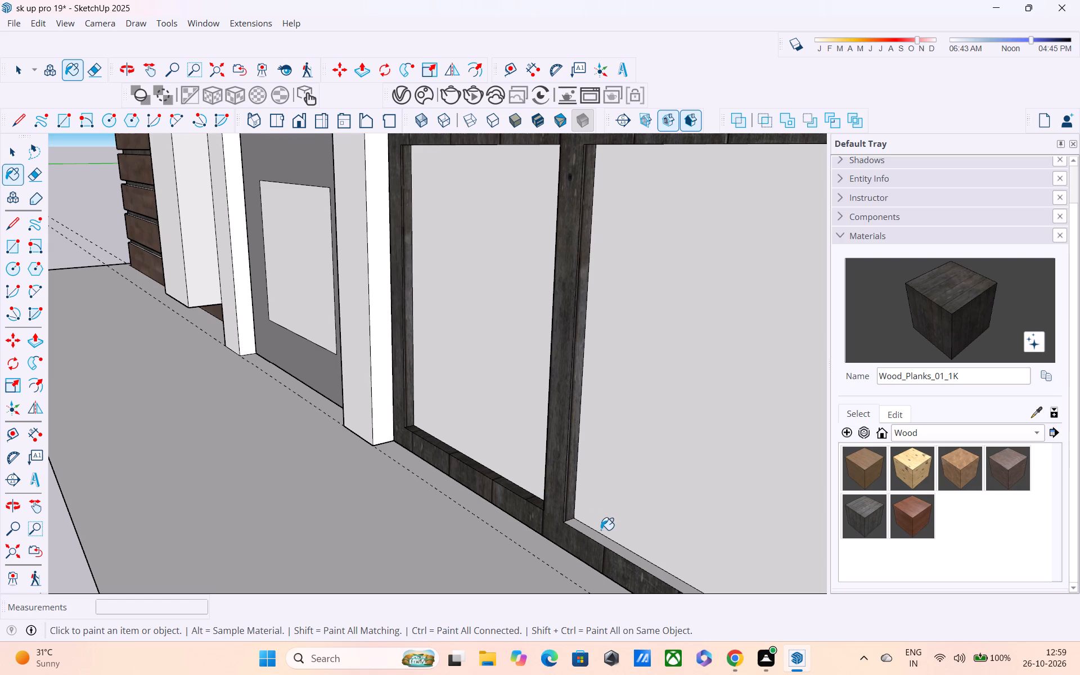
click(601, 538)
Paint the outer side recess edge of the right panel, beside the end pillar, with Wood_Planks_01_1K.
middle_drag(560, 481, 474, 368)
scroll(482, 367, down, 4)
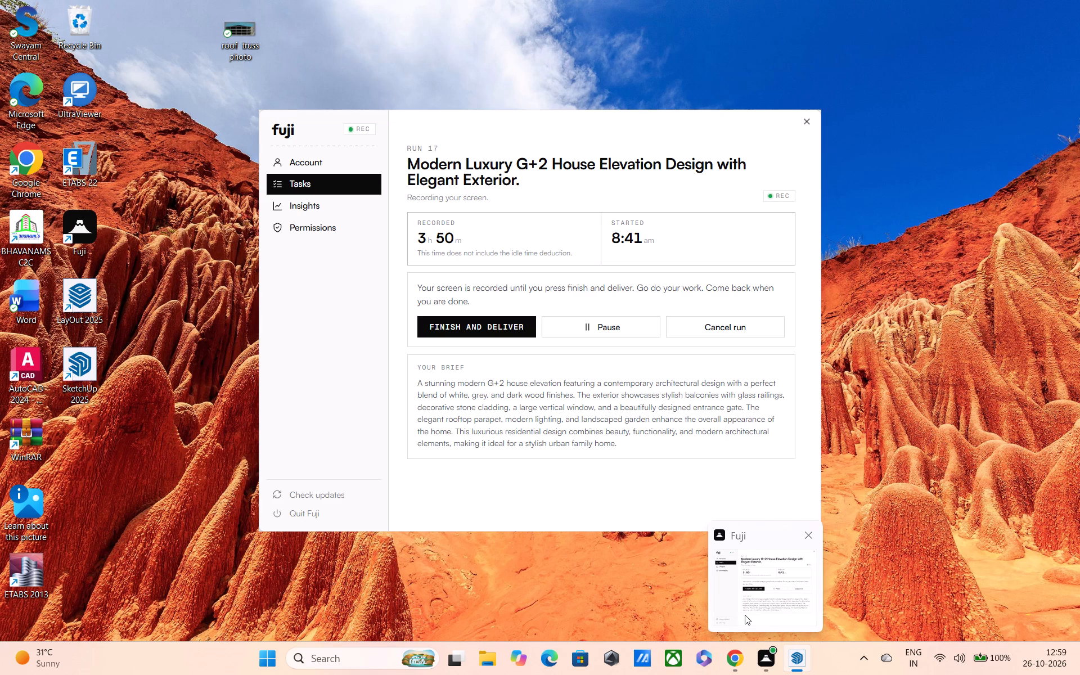
middle_drag(487, 467, 657, 521)
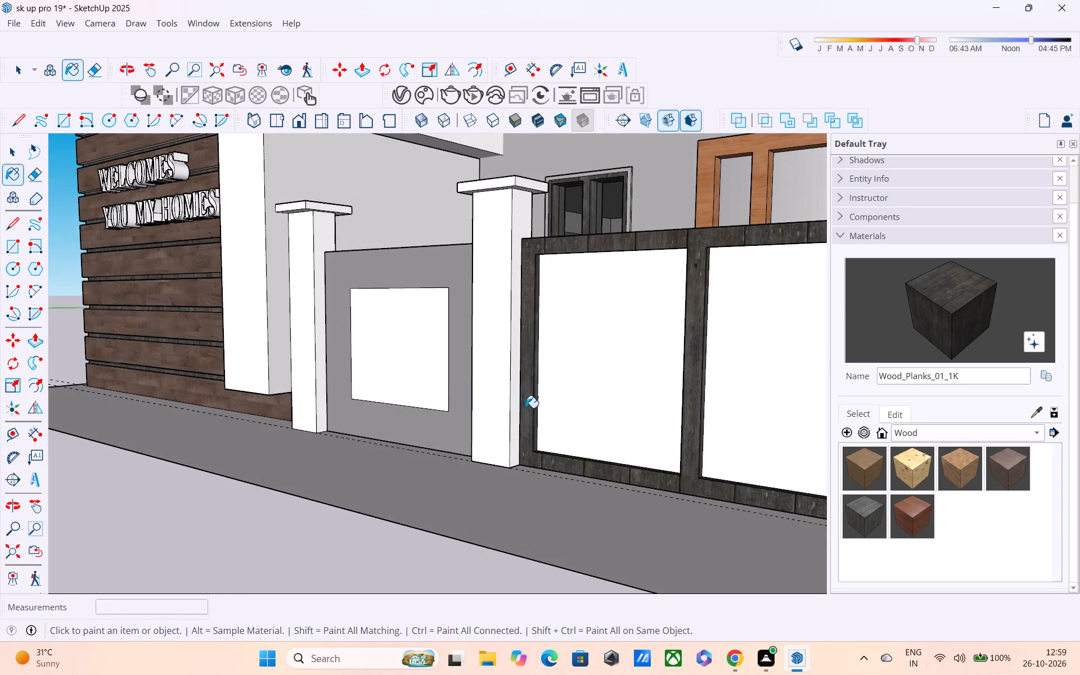
scroll(519, 391, up, 3)
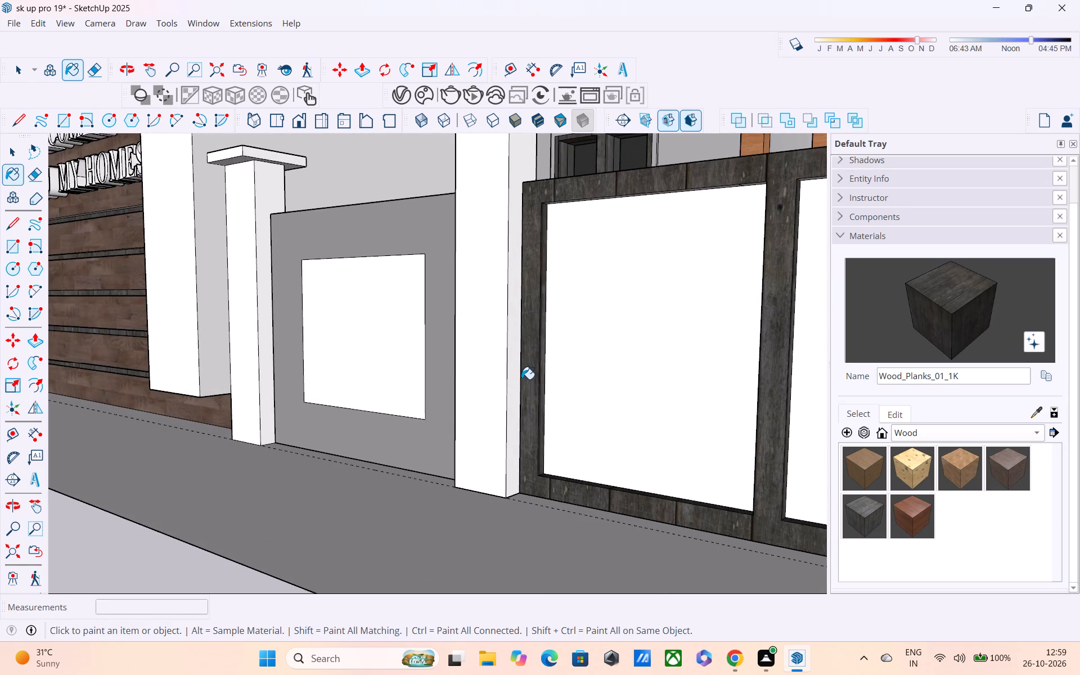
shift+middle_drag(521, 379, 223, 374)
middle_drag(379, 451, 273, 446)
middle_drag(417, 448, 484, 450)
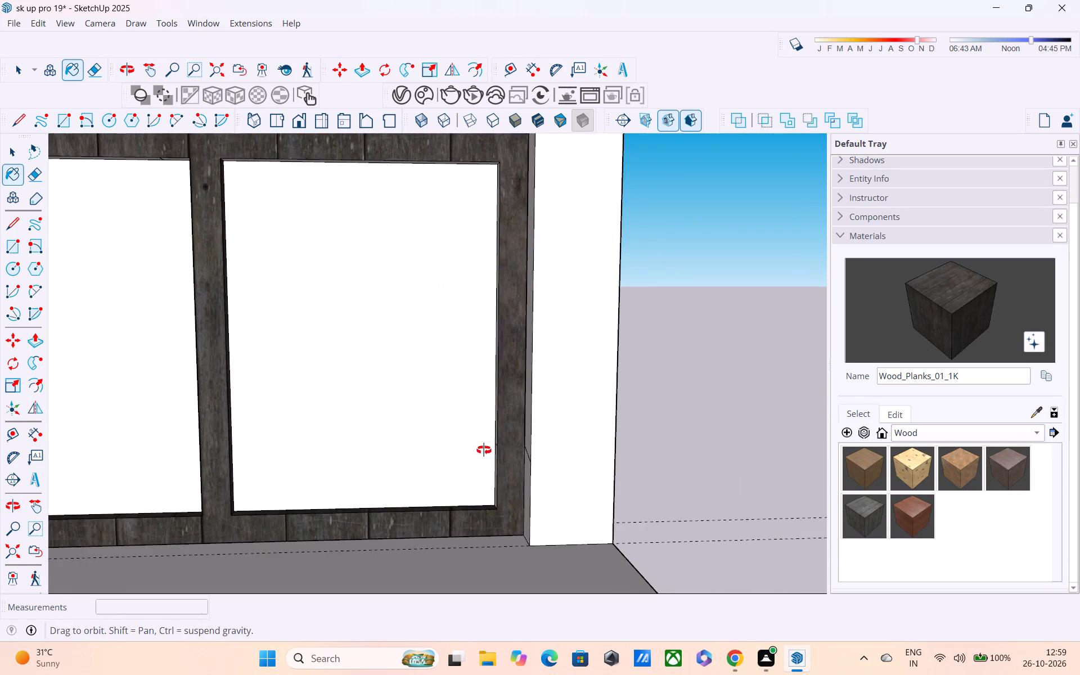
middle_drag(484, 450, 497, 452)
shift+middle_drag(438, 458, 185, 462)
middle_drag(262, 466, 418, 458)
middle_drag(305, 461, 398, 435)
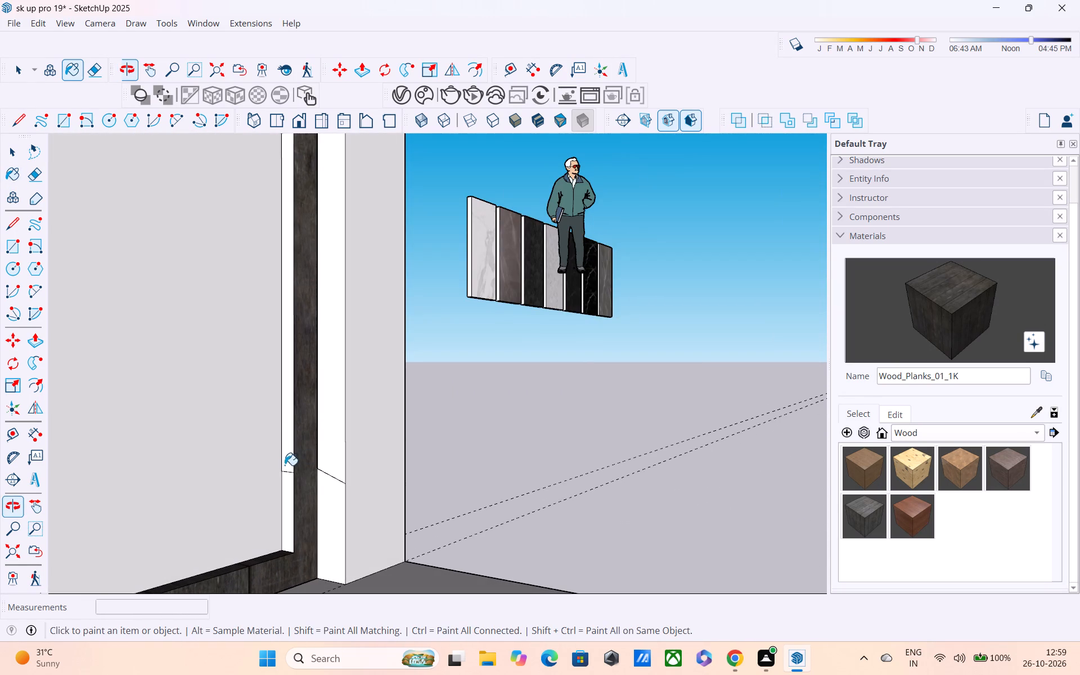
click(286, 444)
click(290, 490)
Paint the centre post's left side and the left panel's top recess edge with Wood_Planks_01_1K.
shift+middle_drag(279, 486, 425, 514)
scroll(379, 470, down, 5)
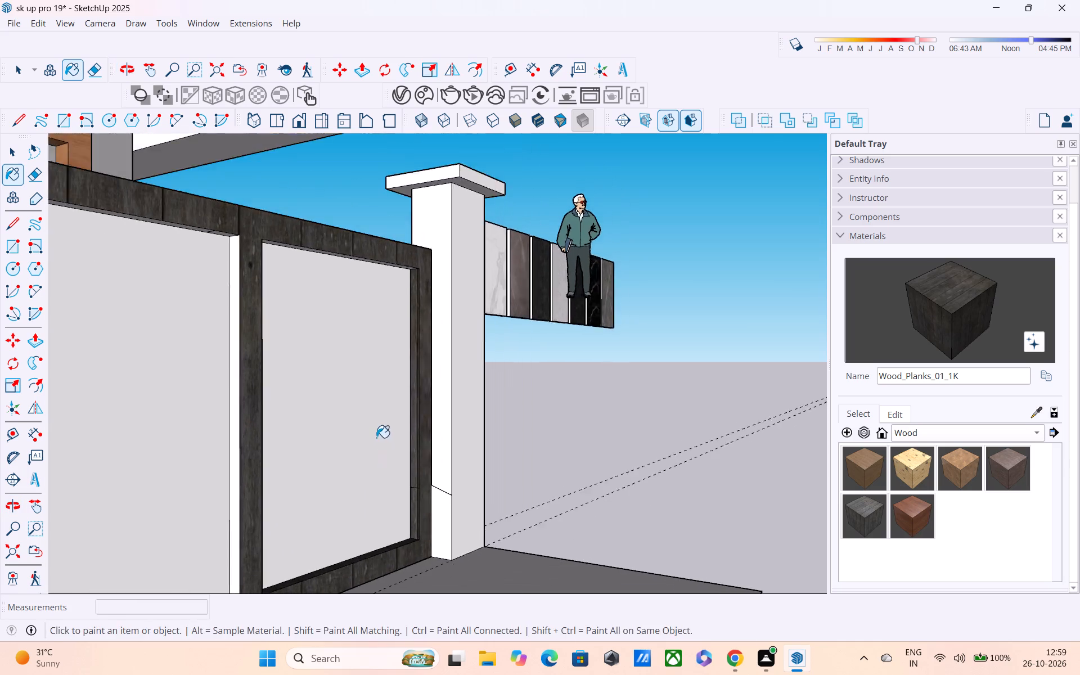
middle_drag(376, 438, 384, 411)
shift+scroll(377, 407, up, 1)
click(272, 295)
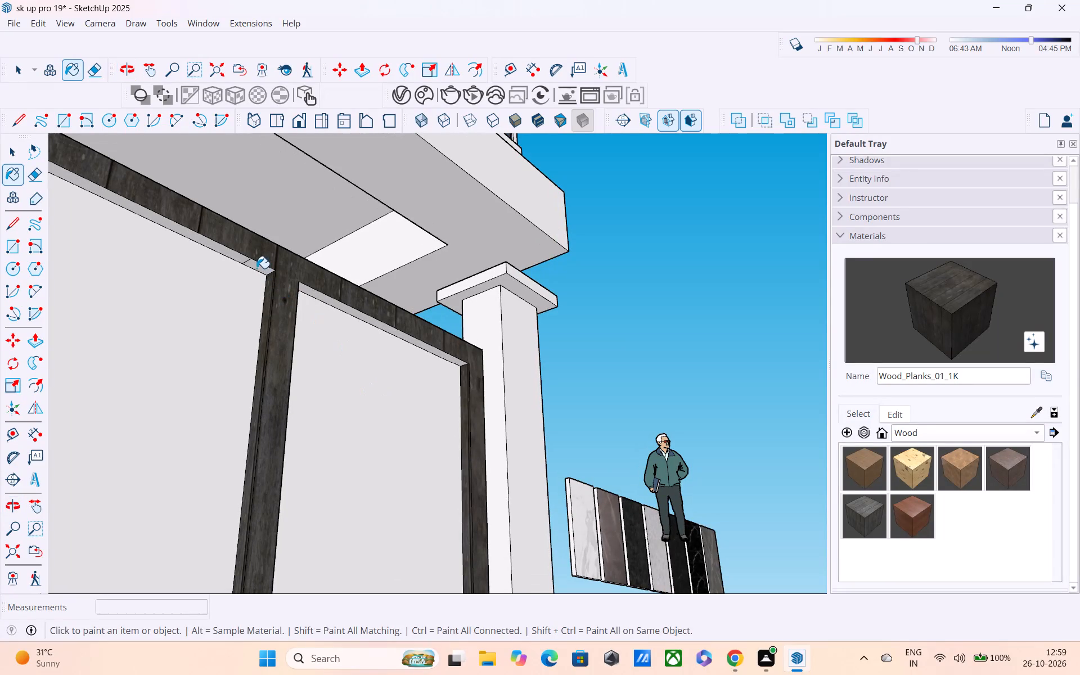
click(255, 267)
click(238, 256)
Paint the underside of the top rail above the right panel with Wood_Planks_01_1K, undoing any fill on the panel face.
shift+middle_drag(252, 272, 388, 318)
scroll(380, 316, down, 3)
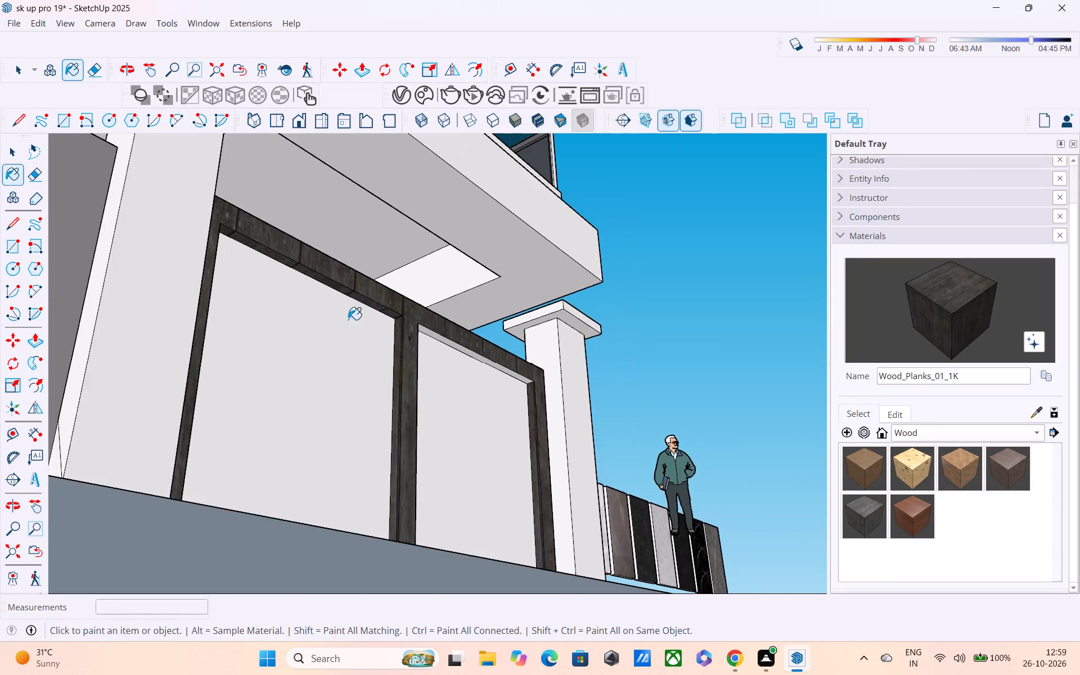
middle_drag(344, 319, 348, 340)
scroll(405, 343, up, 4)
middle_drag(432, 353, 146, 339)
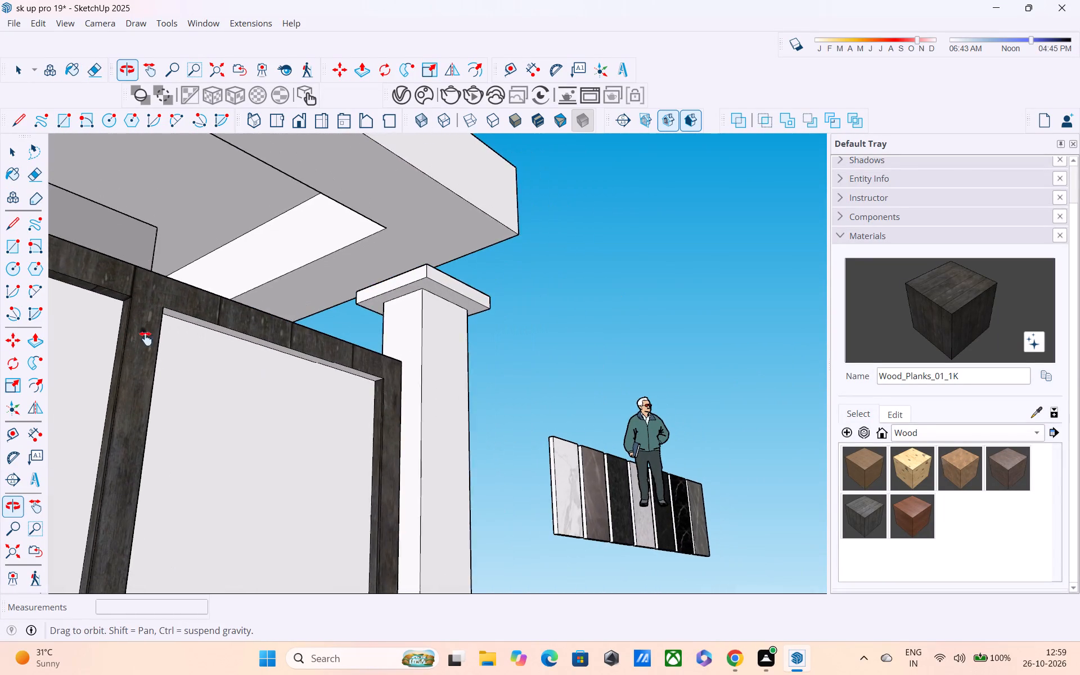
middle_drag(146, 339, 145, 339)
scroll(257, 341, up, 4)
click(255, 353)
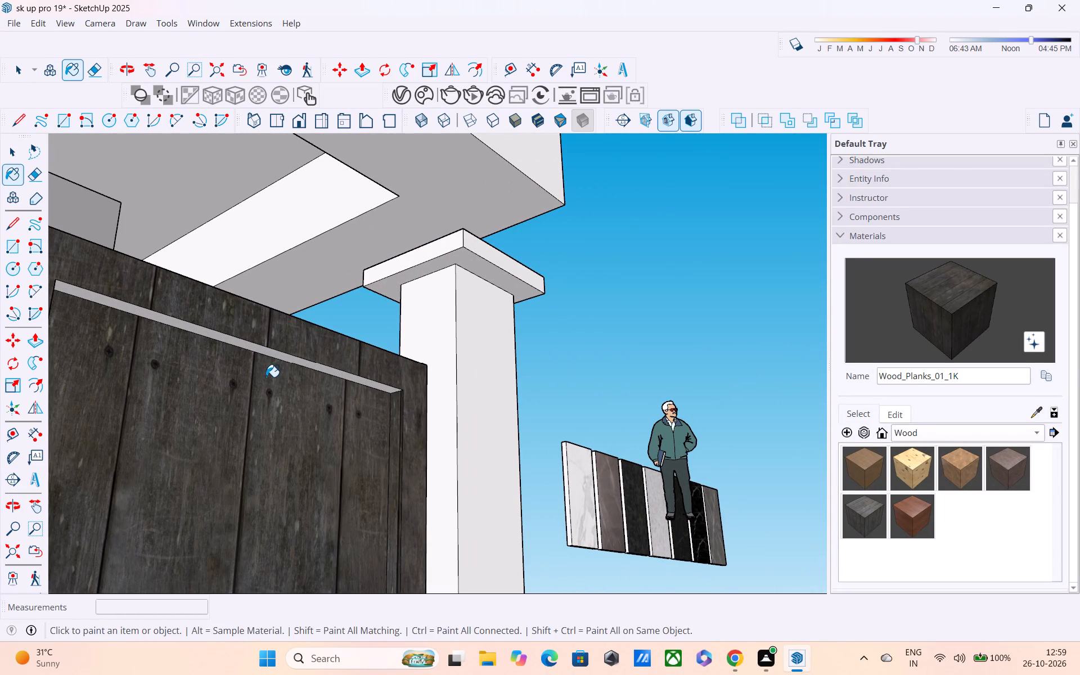
key(ctrl+z)
scroll(250, 344, up, 1)
click(249, 340)
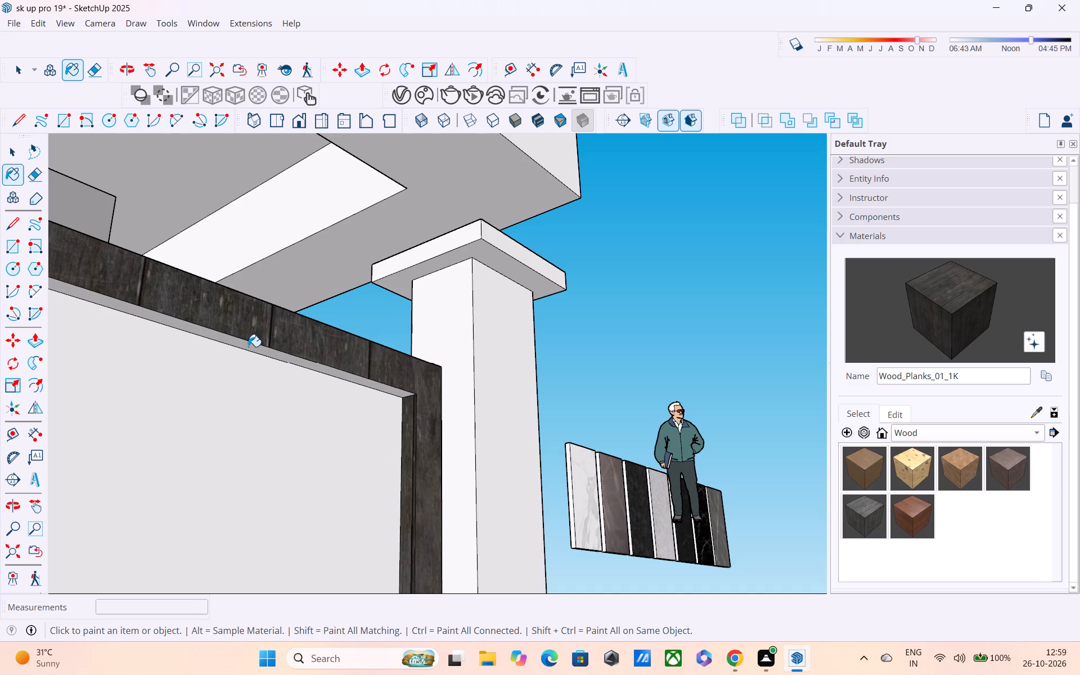
click(248, 345)
Draw a vertical rectangle about 8" wide and 3' 5 11/16" tall on the left panel, close to the centre post.
scroll(248, 347, down, 13)
middle_drag(248, 414, 186, 434)
scroll(185, 435, down, 5)
middle_drag(296, 439, 127, 501)
scroll(169, 484, down, 4)
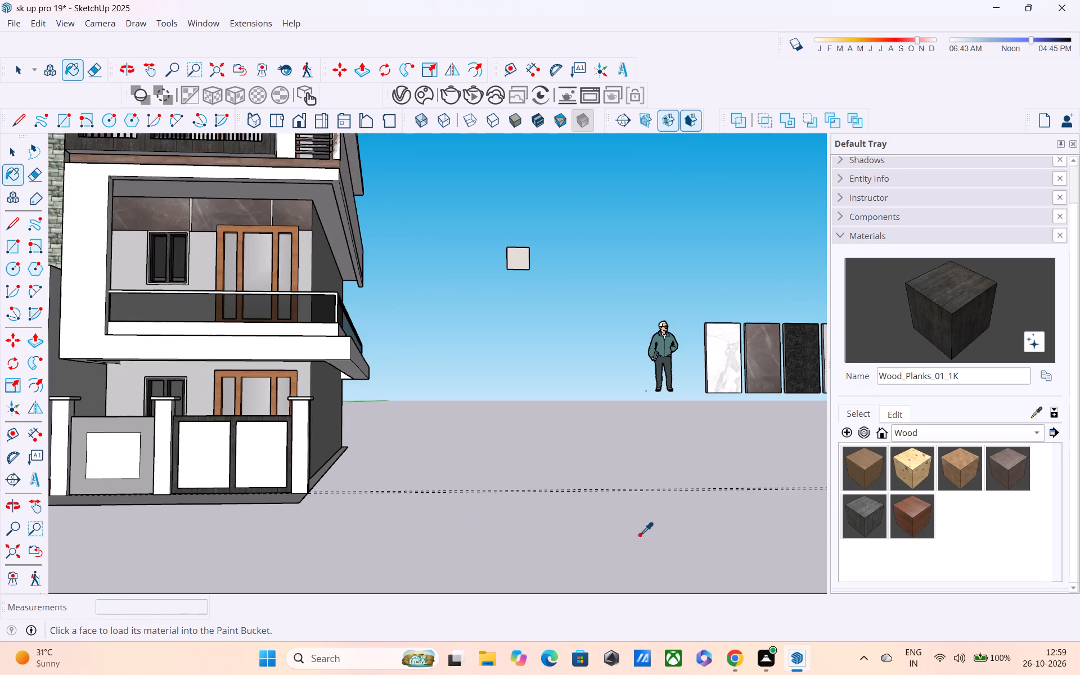
key(r)
scroll(159, 430, up, 2)
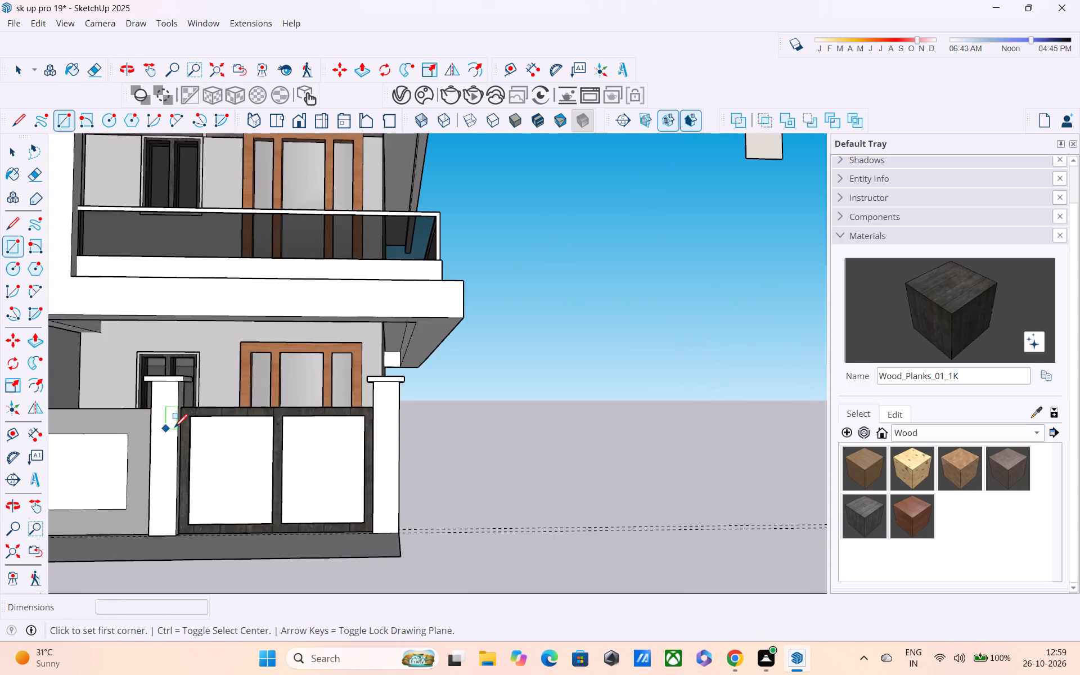
scroll(174, 429, up, 9)
middle_drag(276, 423, 371, 391)
middle_drag(335, 404, 342, 398)
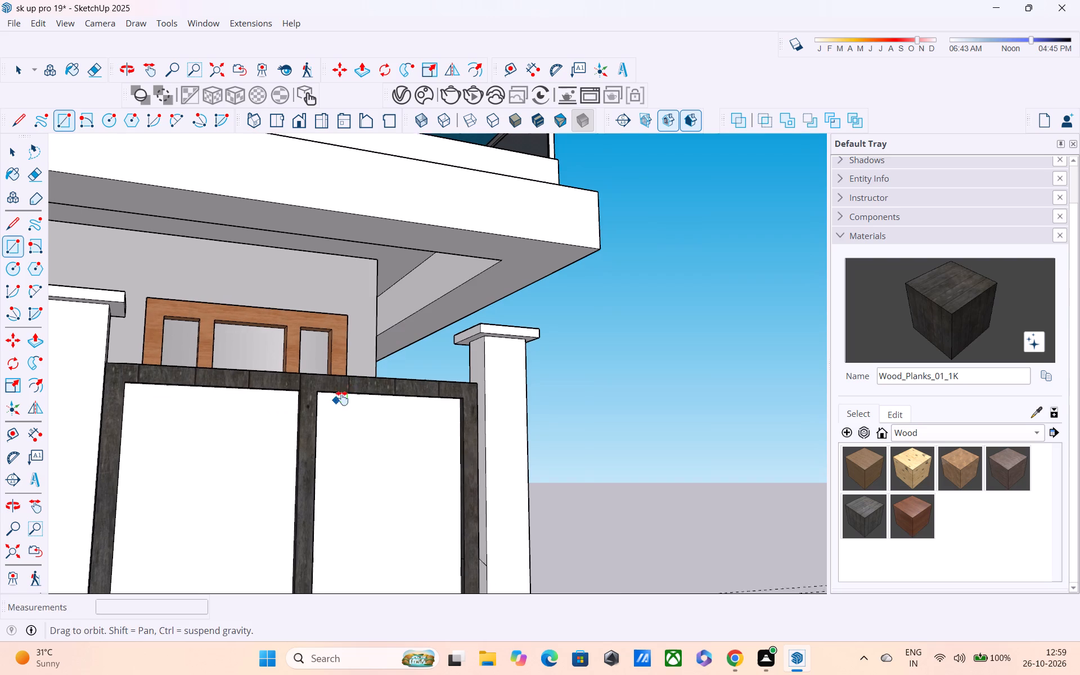
middle_drag(342, 398, 395, 379)
scroll(341, 396, up, 5)
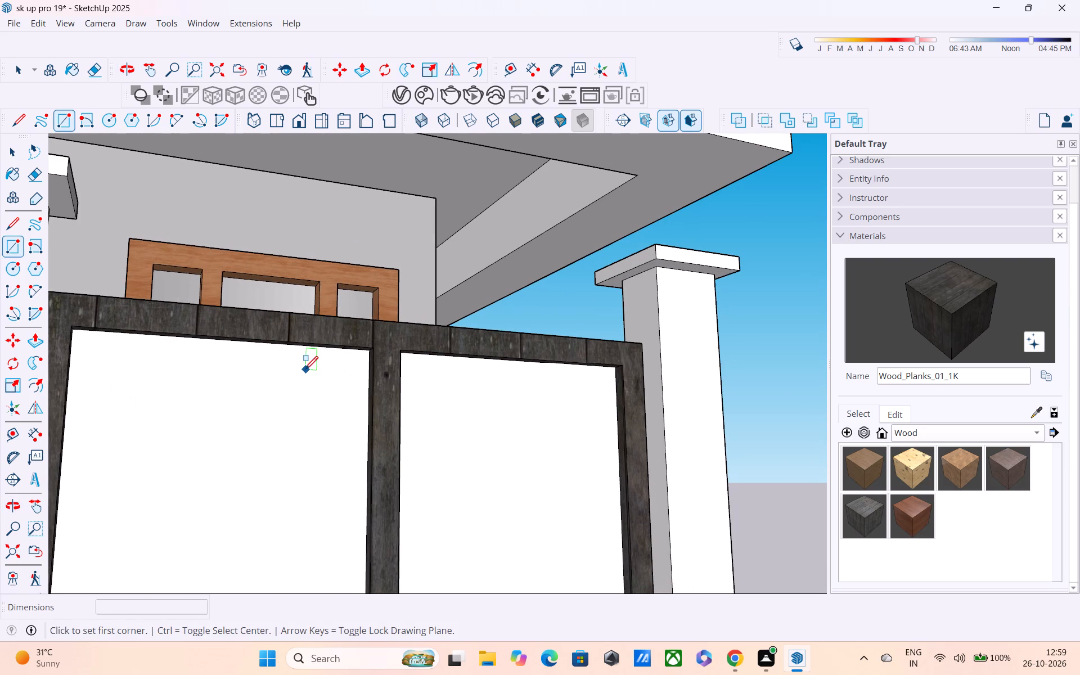
click(298, 372)
shift+middle_drag(355, 474, 344, 324)
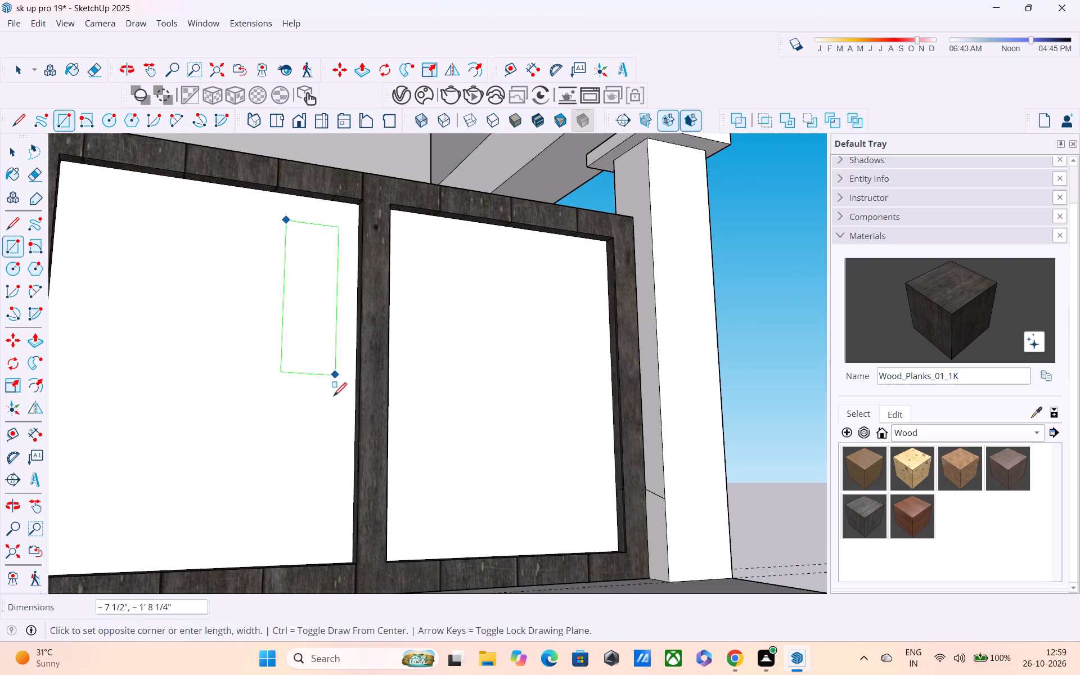
click(336, 530)
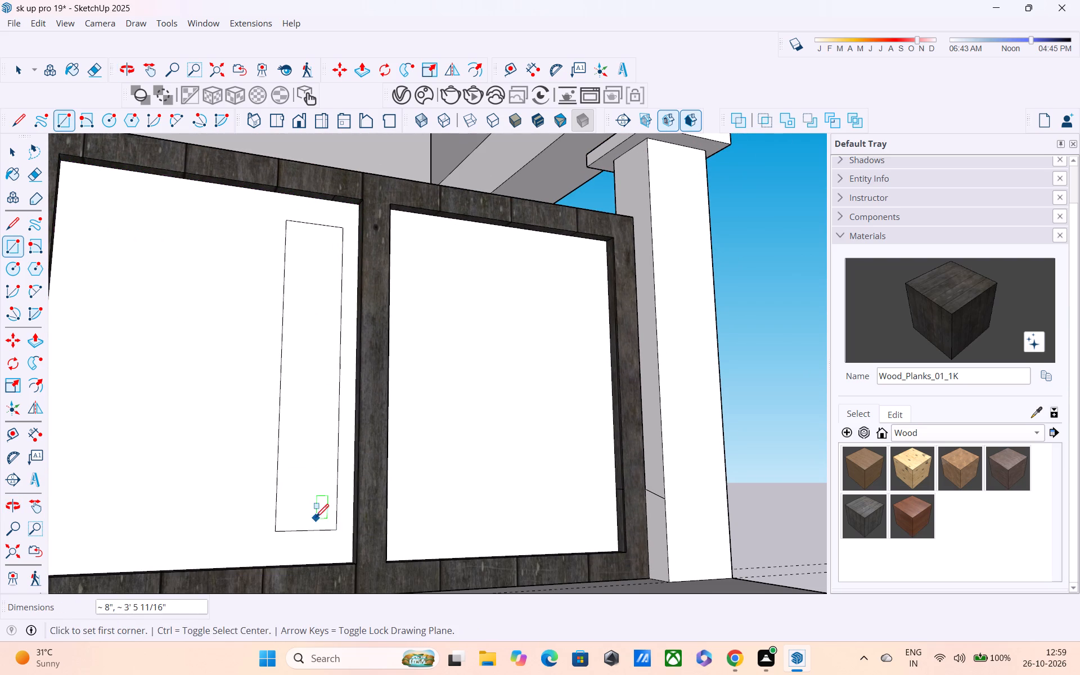
Select the rectangle's four edges and copy them about 1' 5 13/16" horizontally onto the right panel, beside the centre post.
key(space)
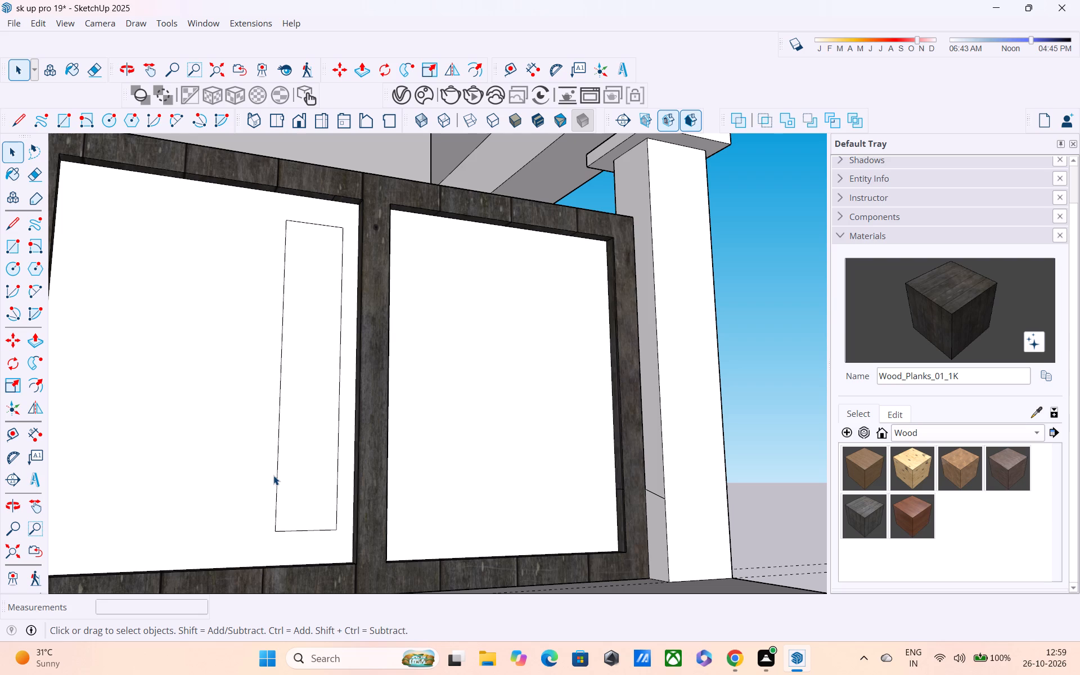
click(278, 484)
shift+click(316, 529)
shift+click(337, 466)
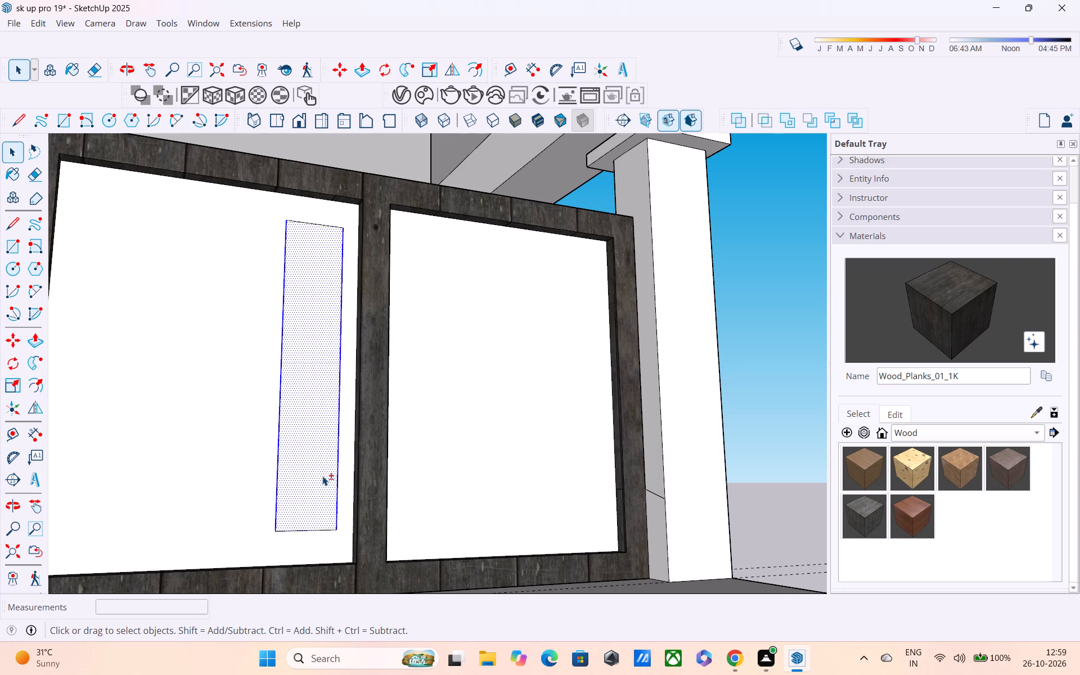
shift+click(322, 476)
shift+click(301, 222)
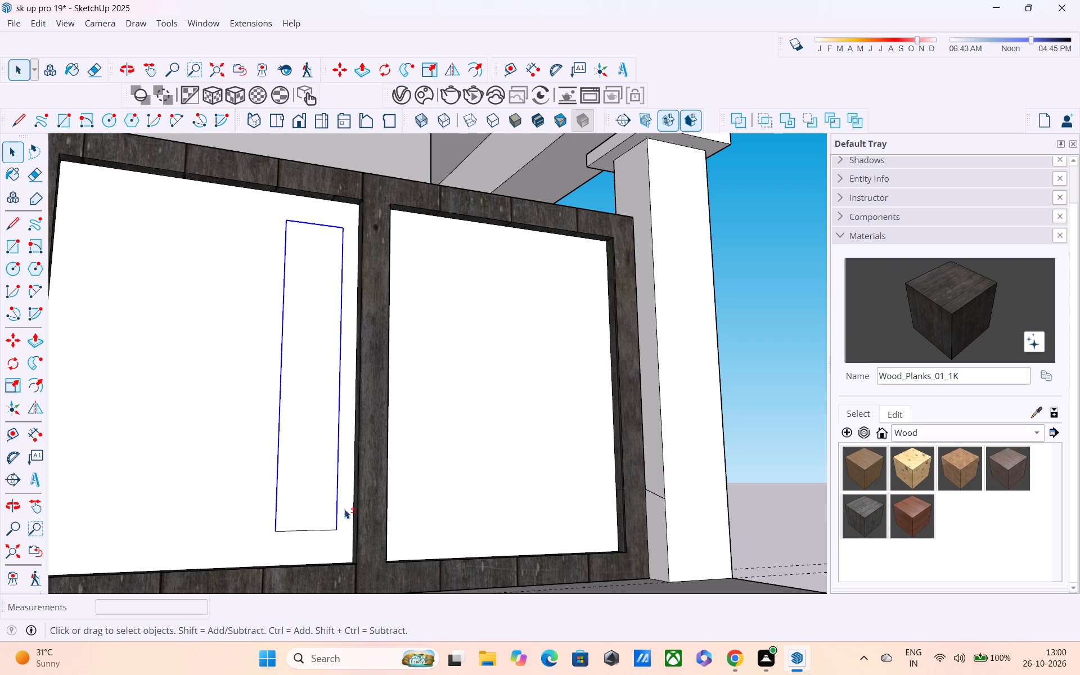
shift+click(308, 532)
key(m)
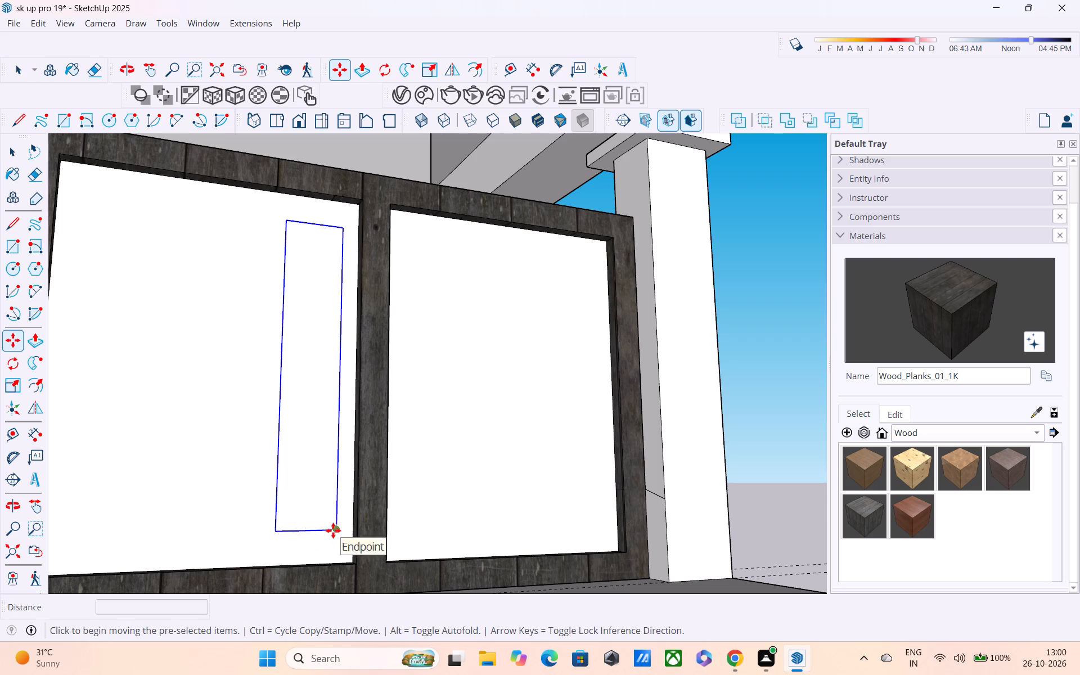
click(333, 530)
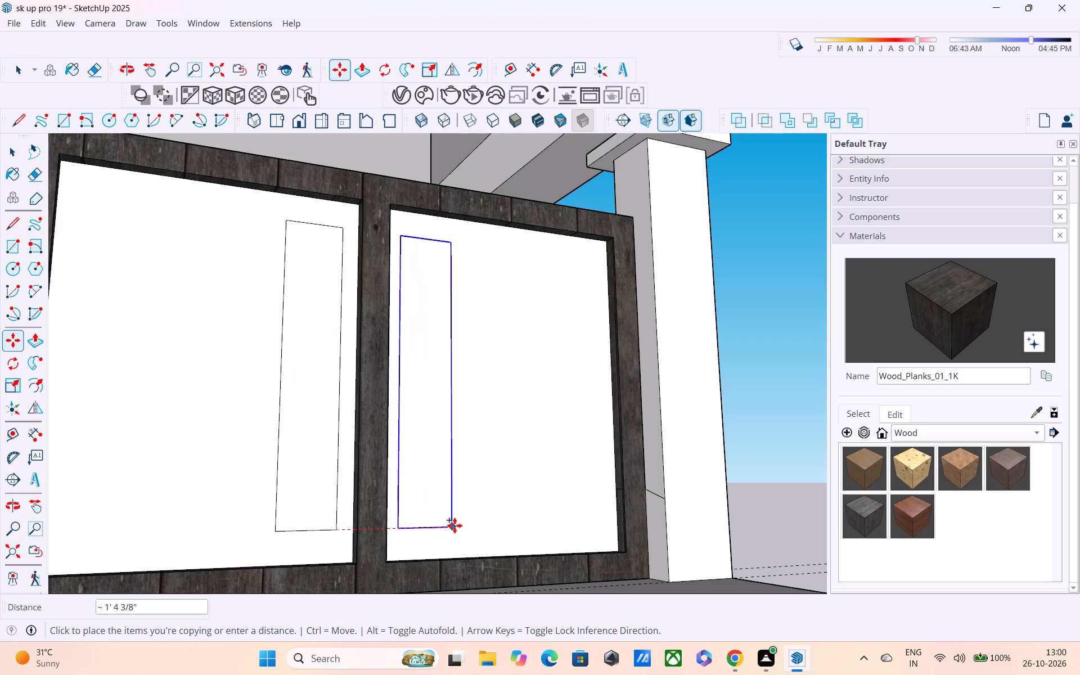
middle_drag(469, 520, 415, 553)
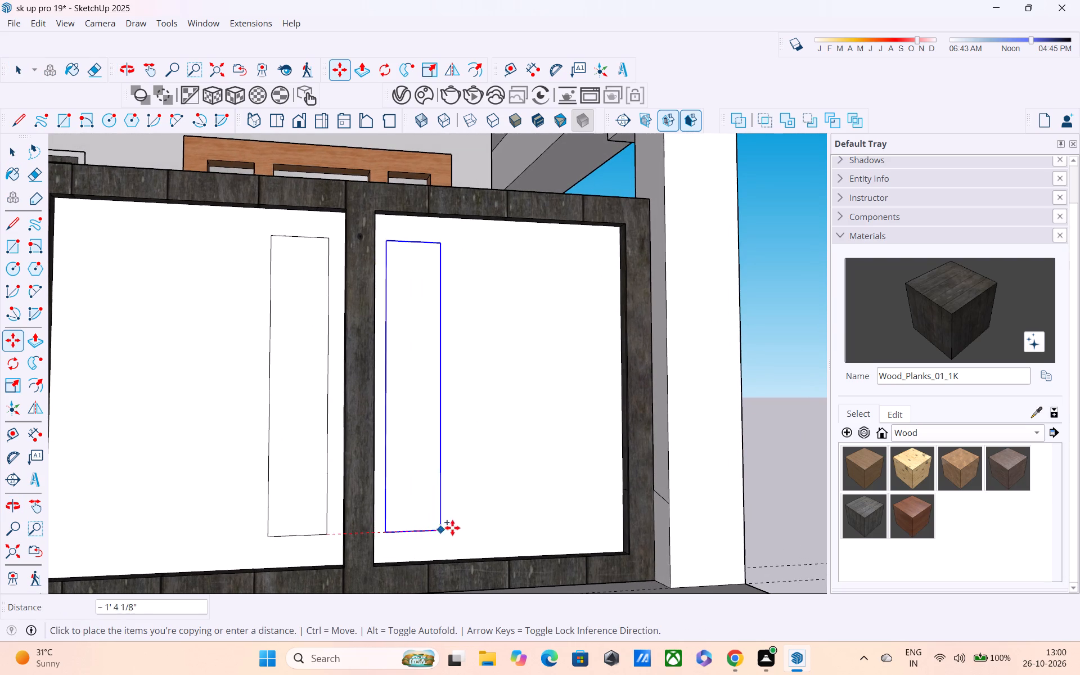
click(452, 530)
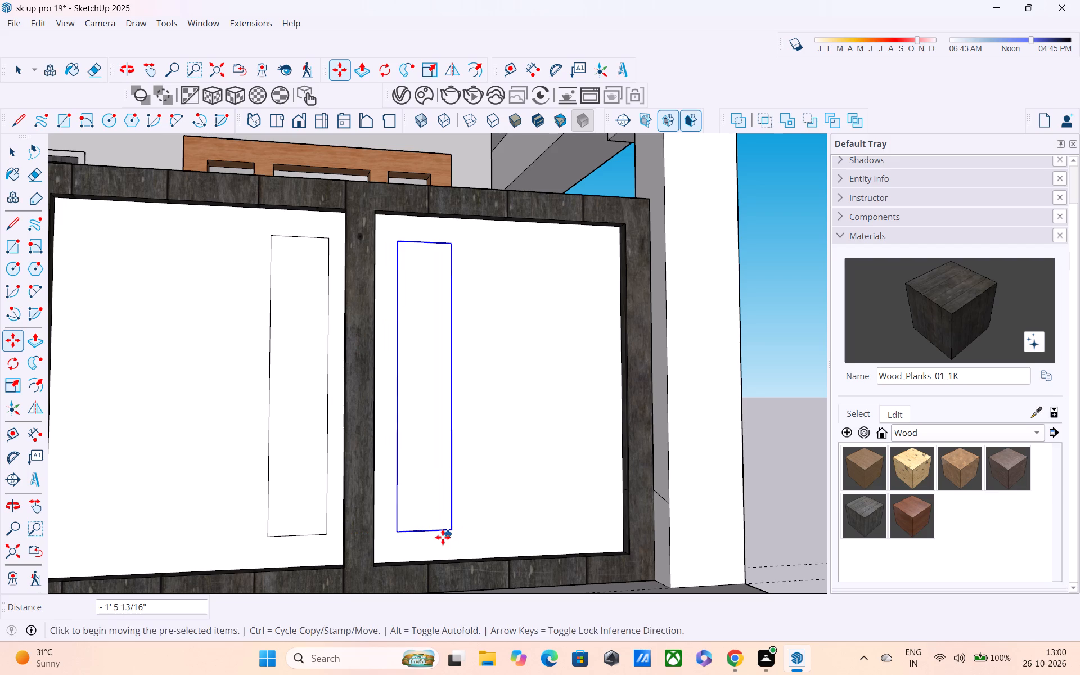
key(space)
Paint both wall panels around their vertical strips with Plywood_01_1K.
scroll(442, 537, down, 5)
middle_drag(448, 532, 431, 535)
scroll(414, 533, down, 2)
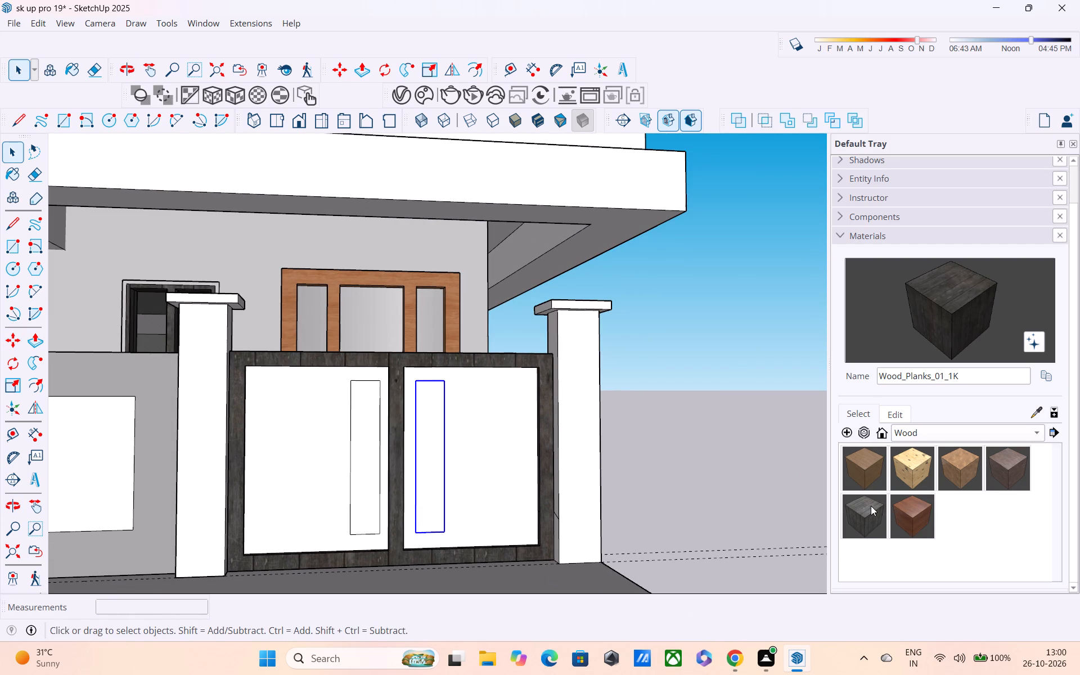
click(858, 465)
click(323, 453)
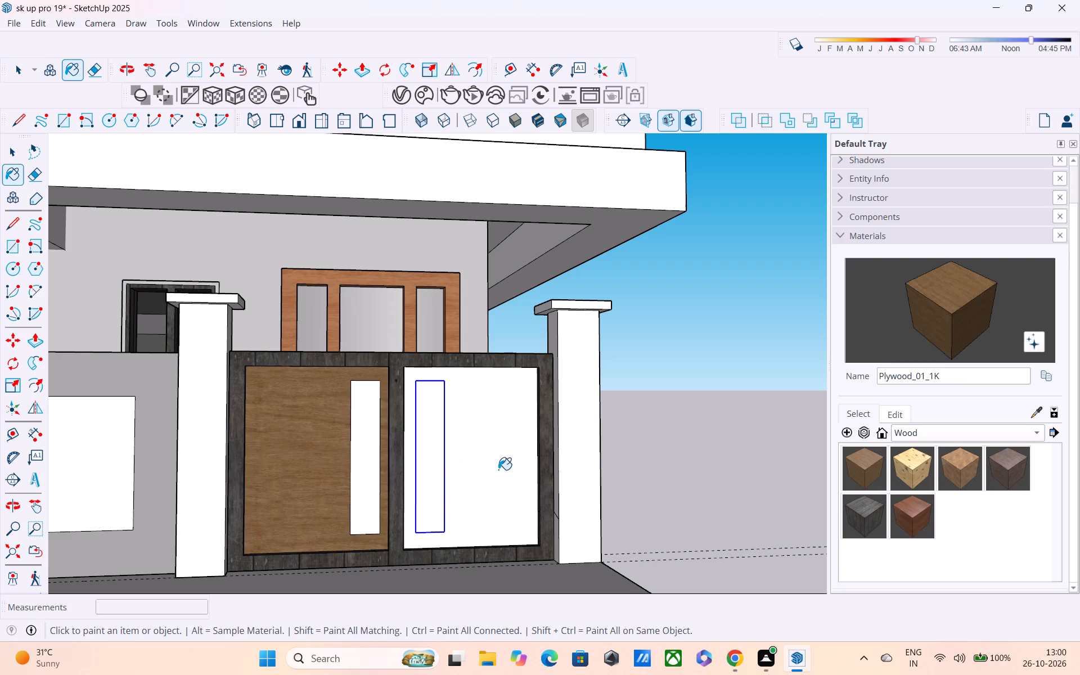
click(498, 470)
scroll(457, 472, down, 4)
middle_drag(480, 473, 382, 486)
key(space)
scroll(364, 490, down, 1)
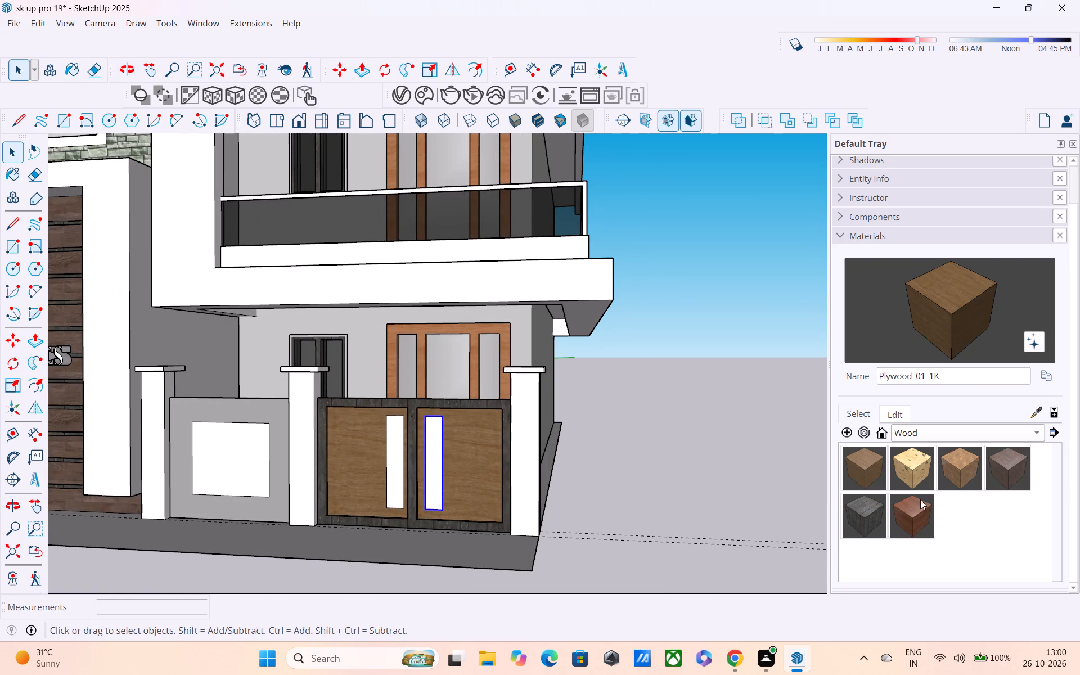
Repaint both wall panels around their vertical strips with the herringbone Wood_Floor_01_1K material.
click(956, 469)
click(362, 461)
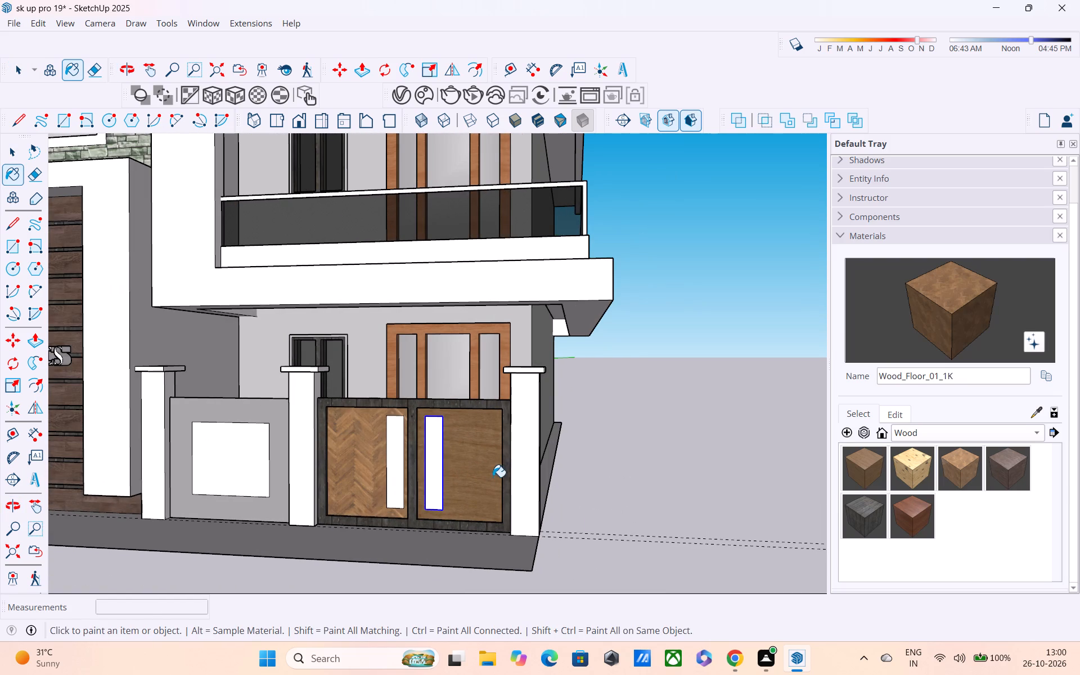
click(487, 475)
scroll(427, 490, down, 2)
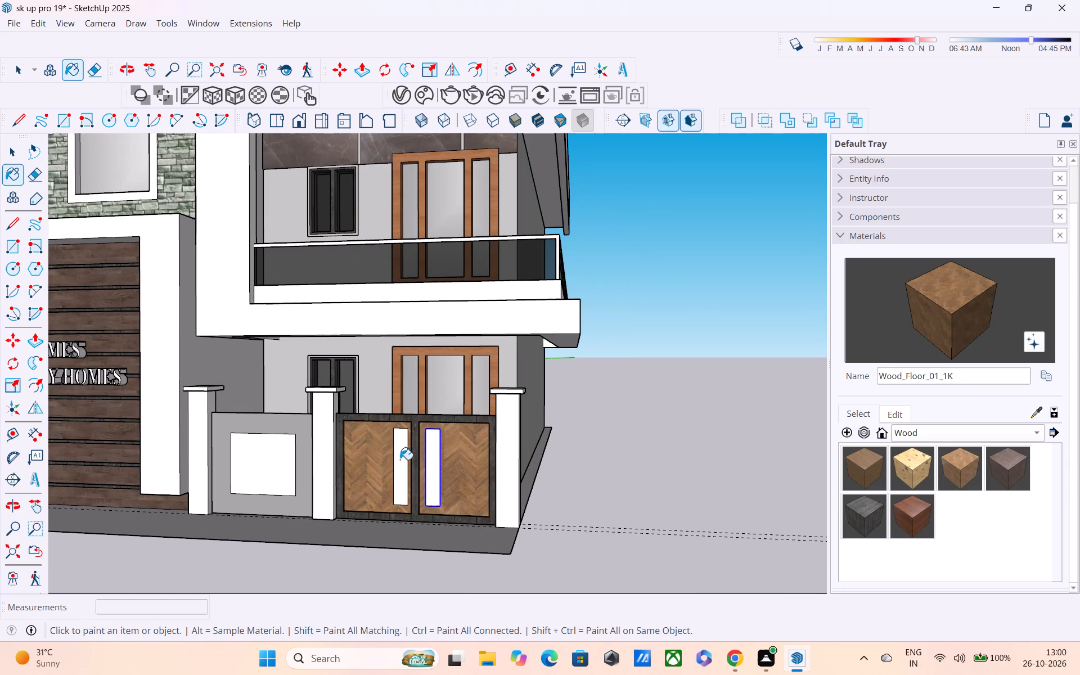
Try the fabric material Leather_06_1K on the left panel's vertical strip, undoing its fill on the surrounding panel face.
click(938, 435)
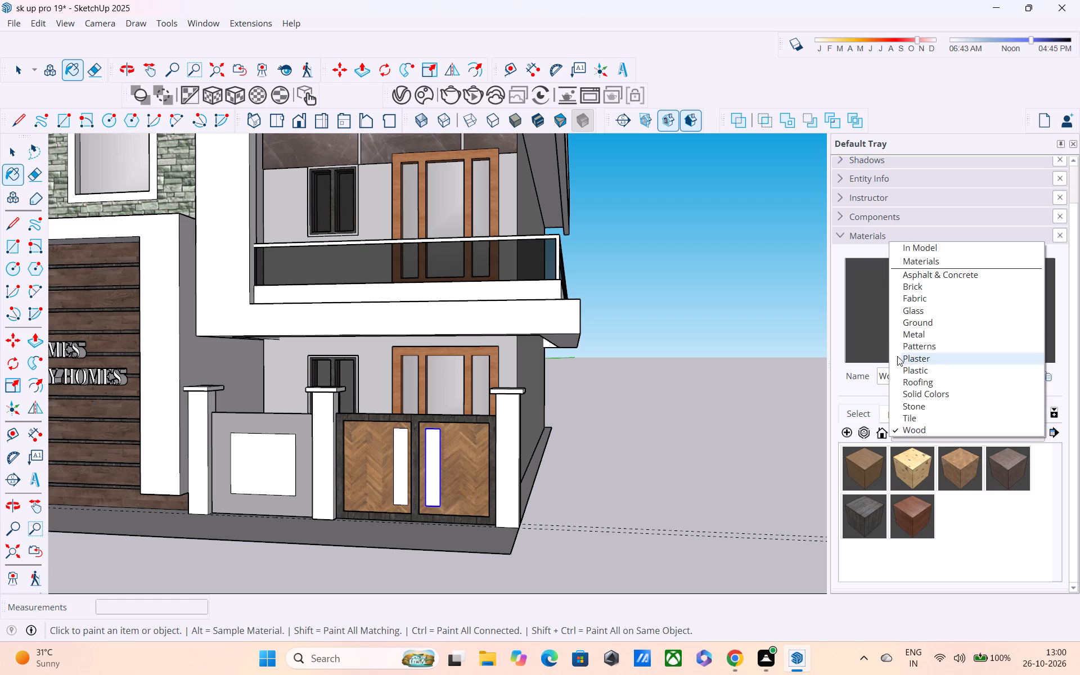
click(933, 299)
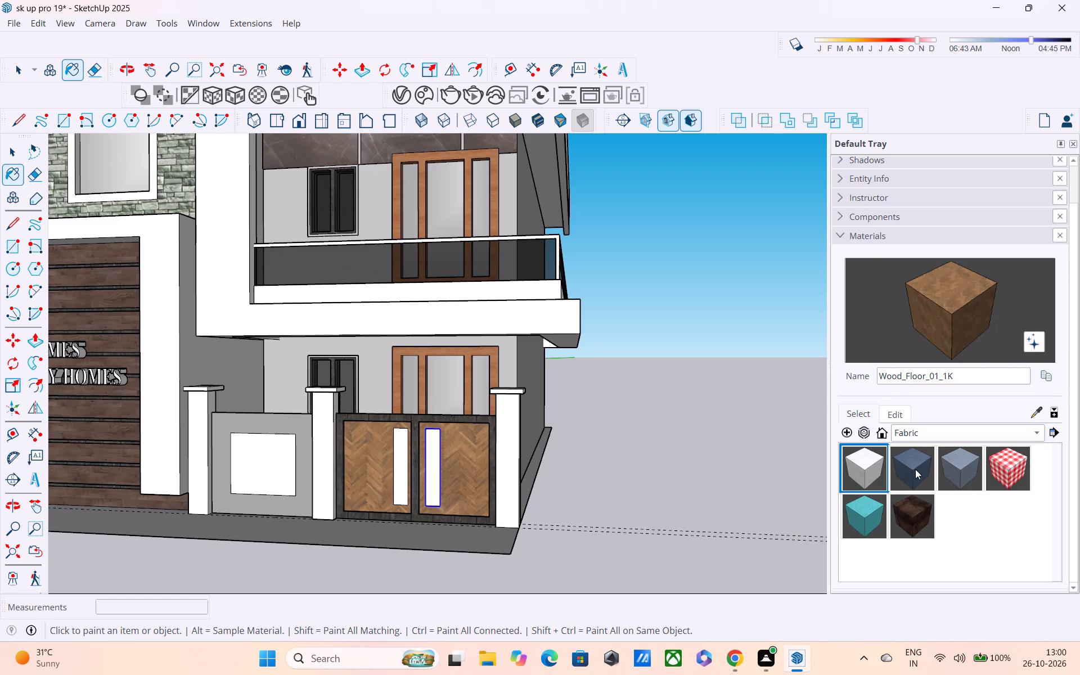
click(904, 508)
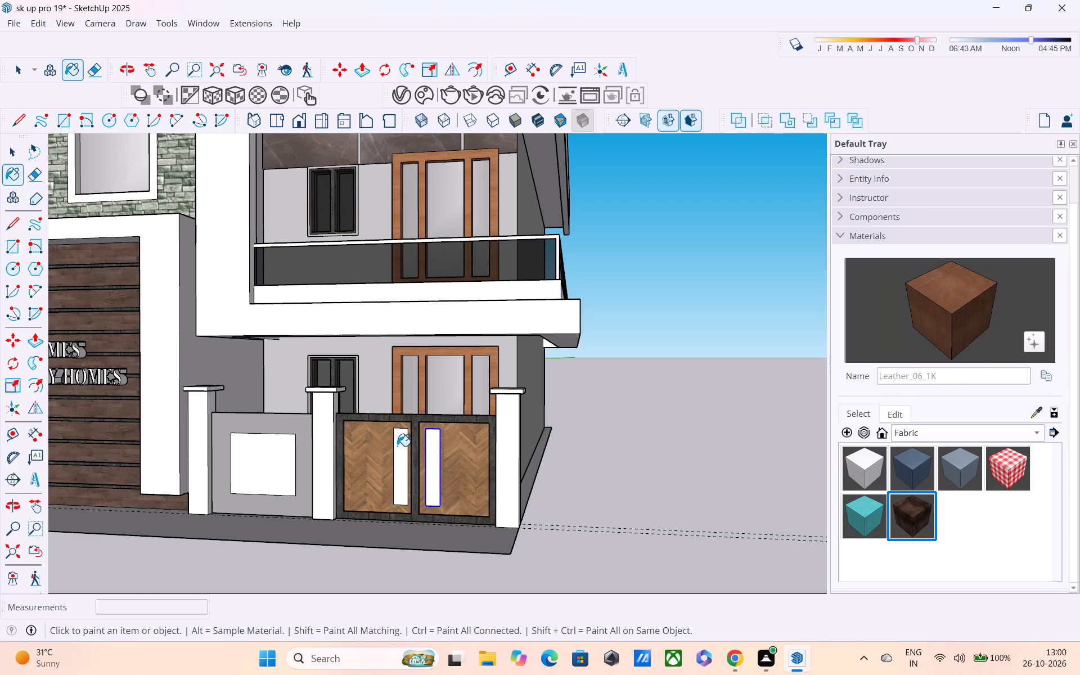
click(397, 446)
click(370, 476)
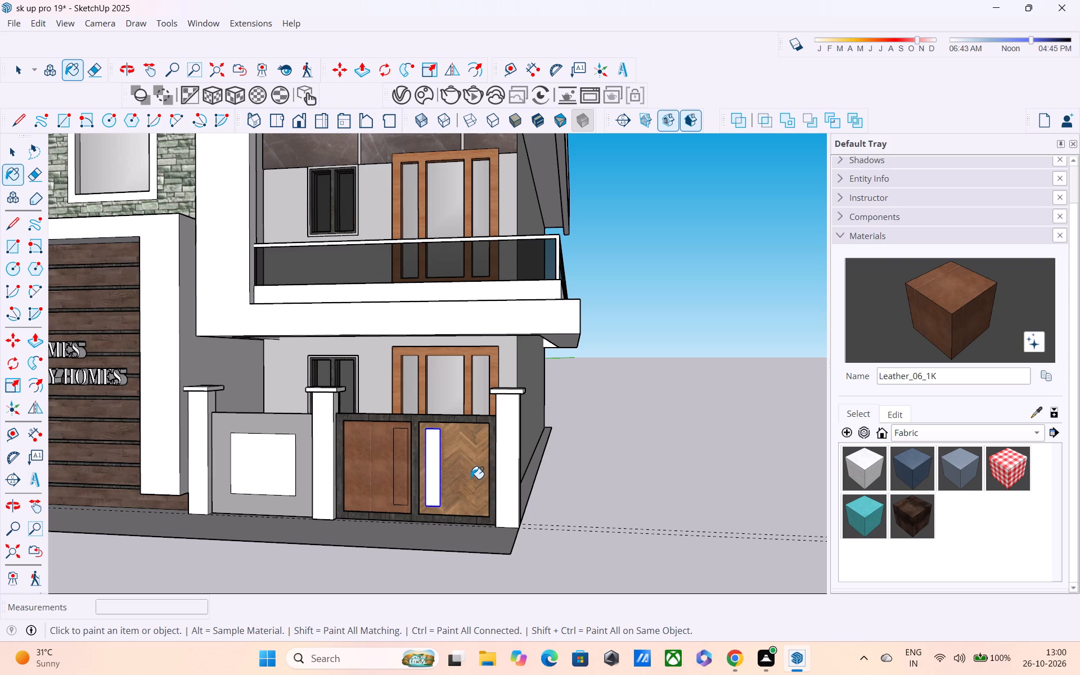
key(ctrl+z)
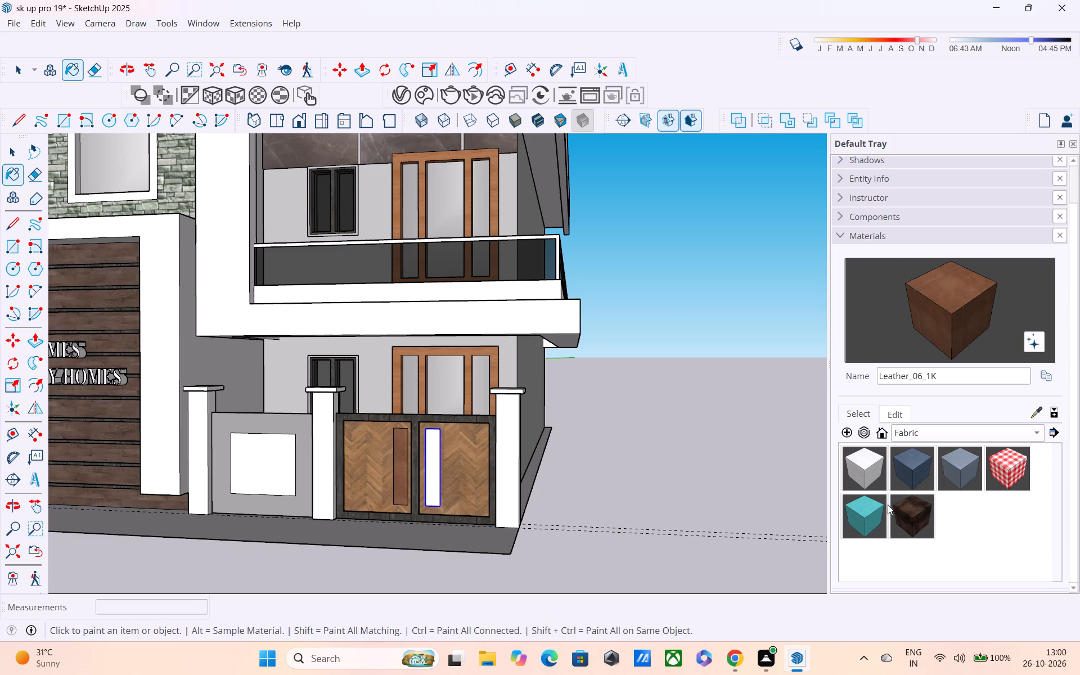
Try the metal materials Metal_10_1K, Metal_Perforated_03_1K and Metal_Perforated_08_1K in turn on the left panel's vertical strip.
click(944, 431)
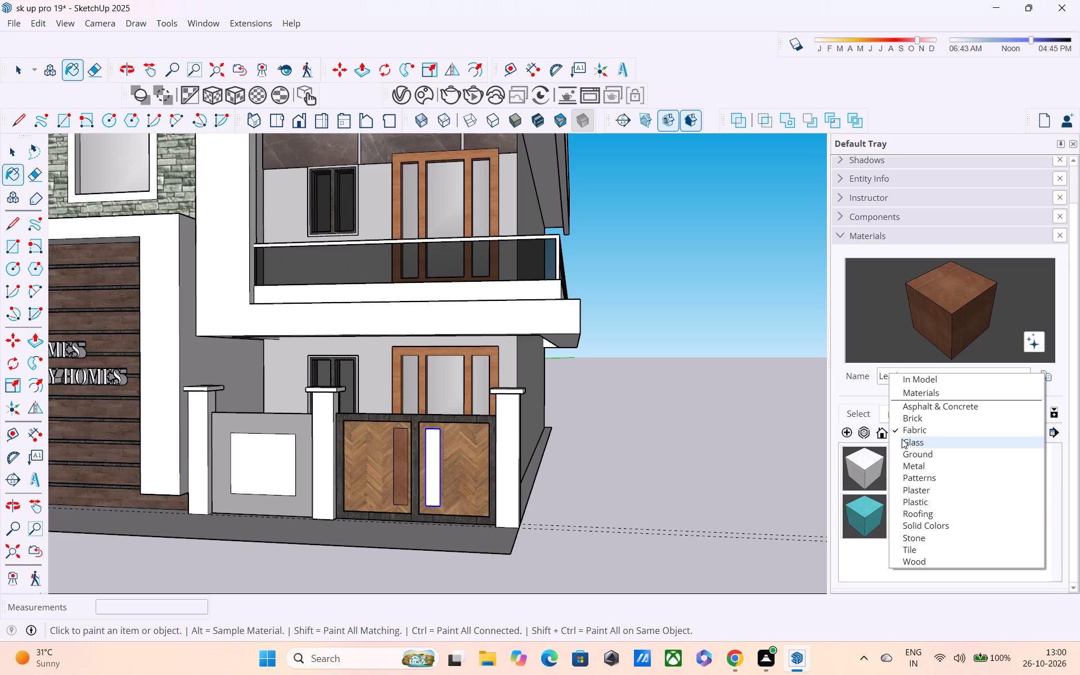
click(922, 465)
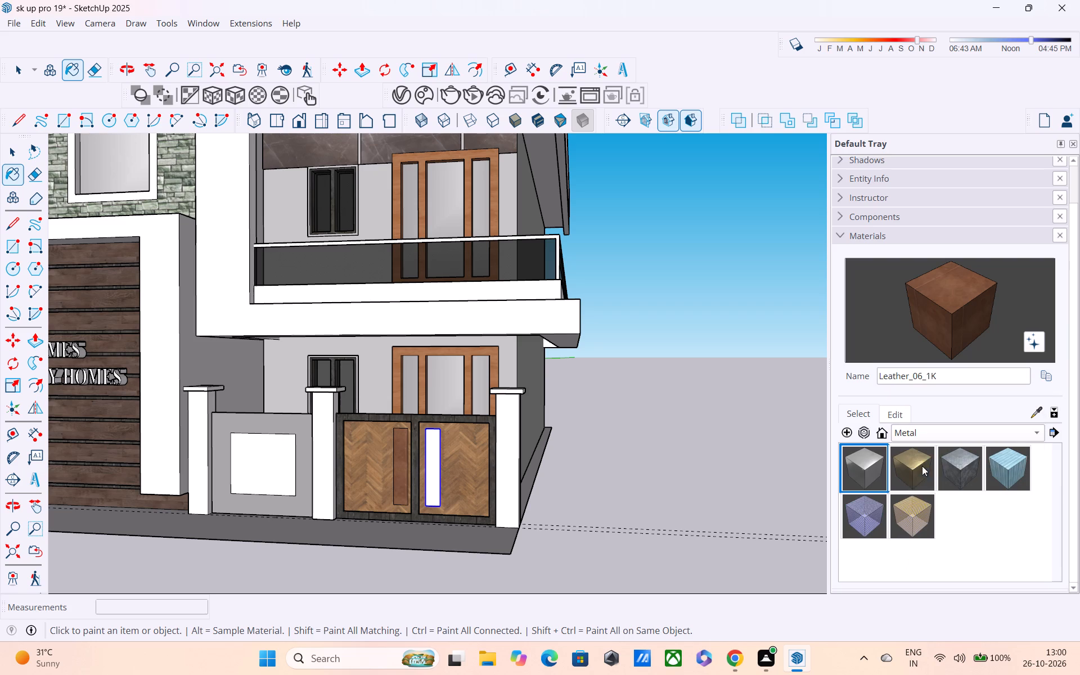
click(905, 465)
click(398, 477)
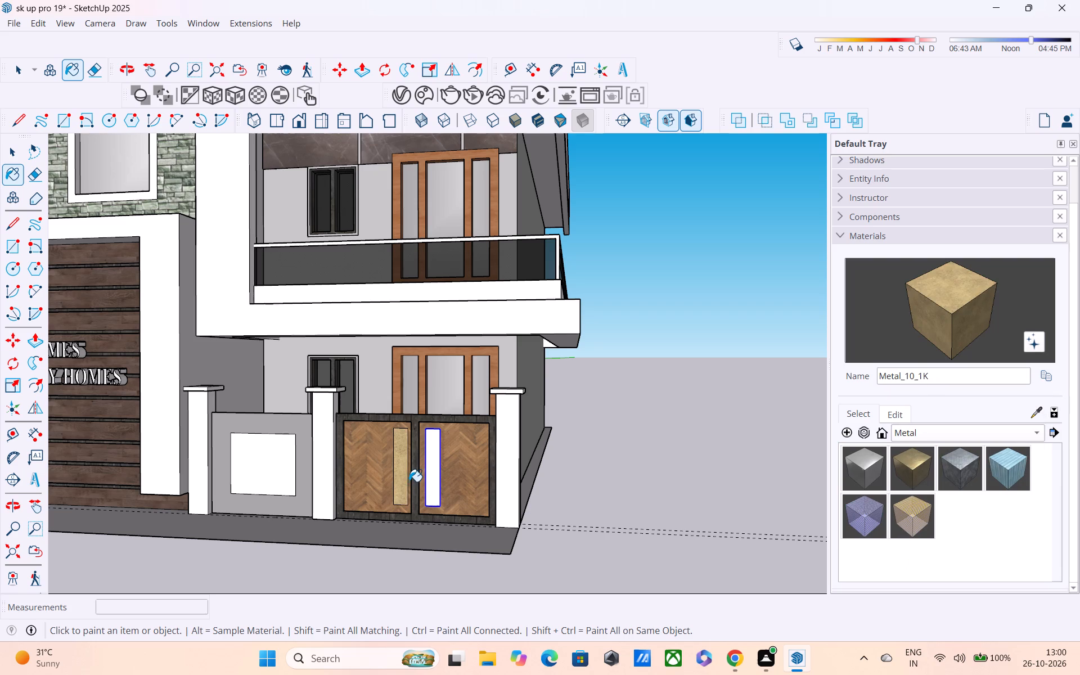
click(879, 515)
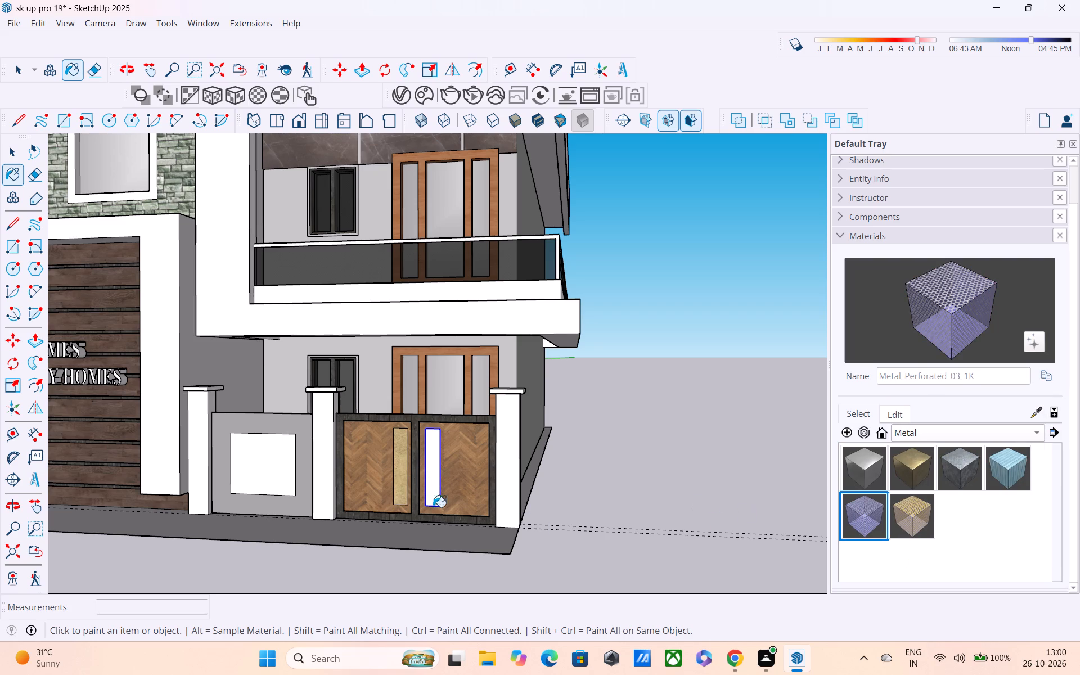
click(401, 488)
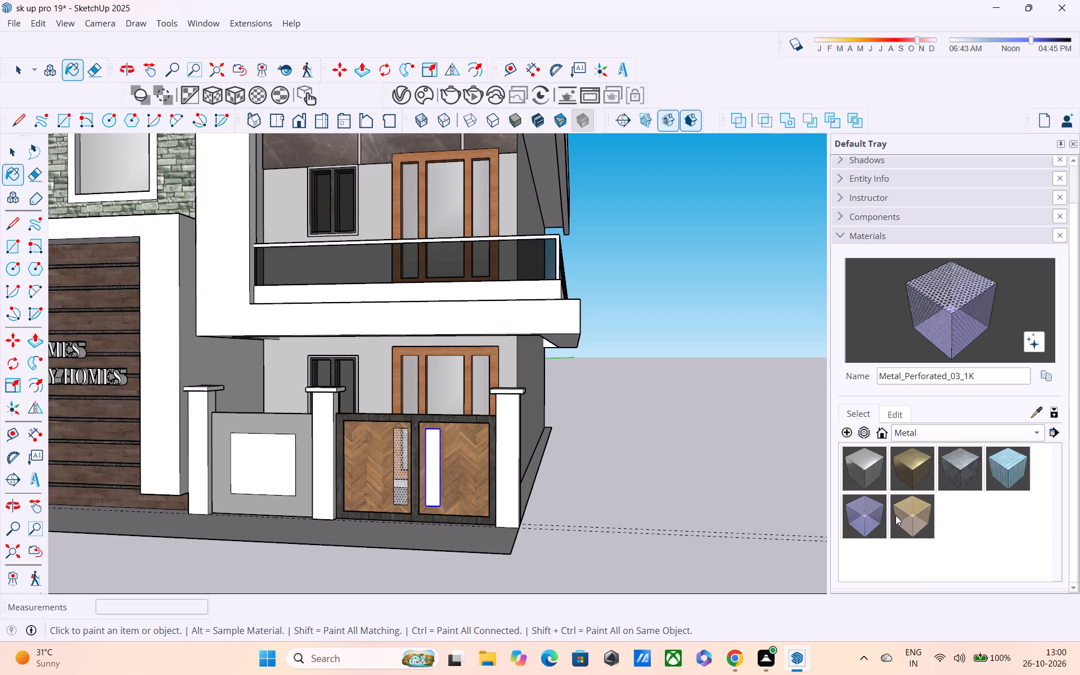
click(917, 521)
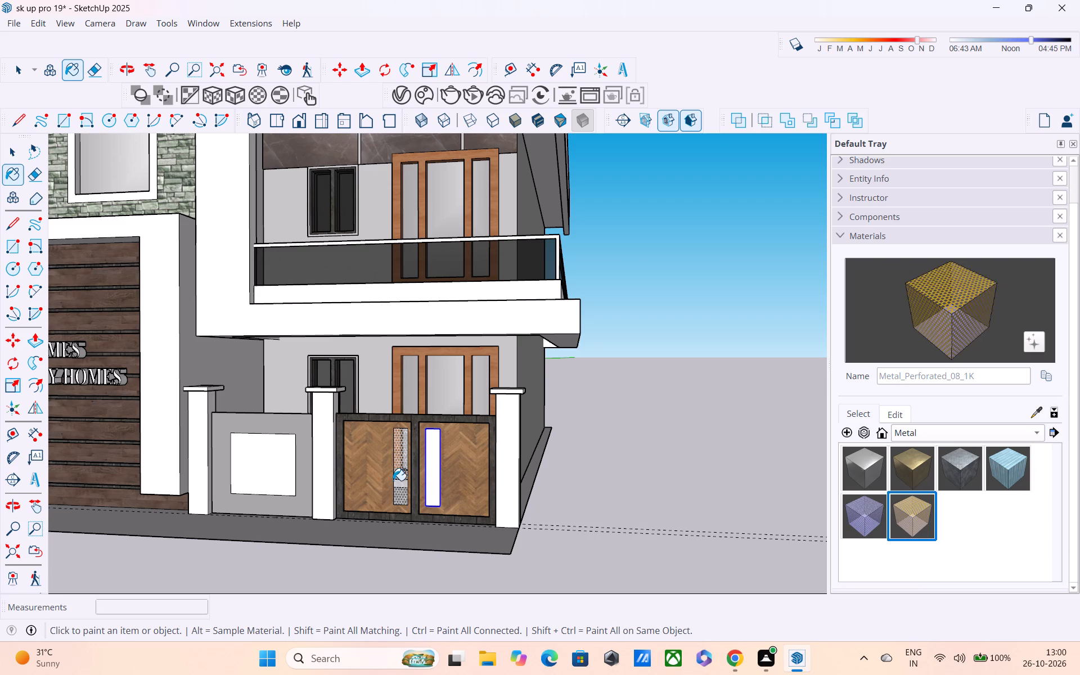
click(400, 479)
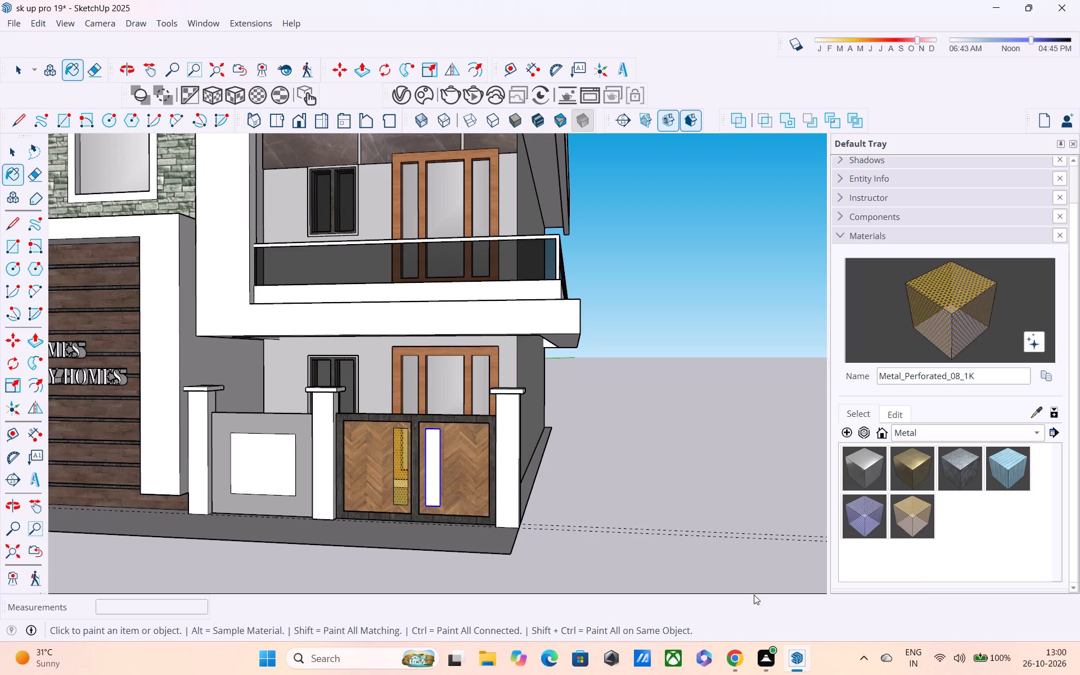
Paint the vertical strips on both wall panels with Metal_Perforated_03_1K and clear the selection.
click(853, 519)
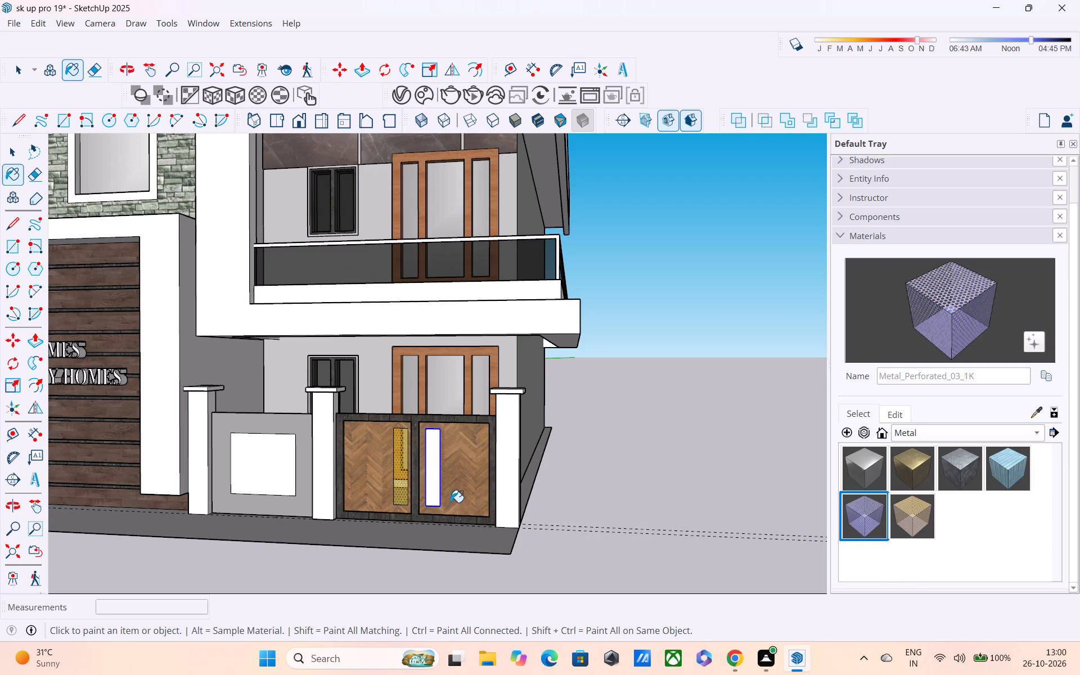
click(400, 471)
click(431, 486)
middle_drag(499, 520, 550, 539)
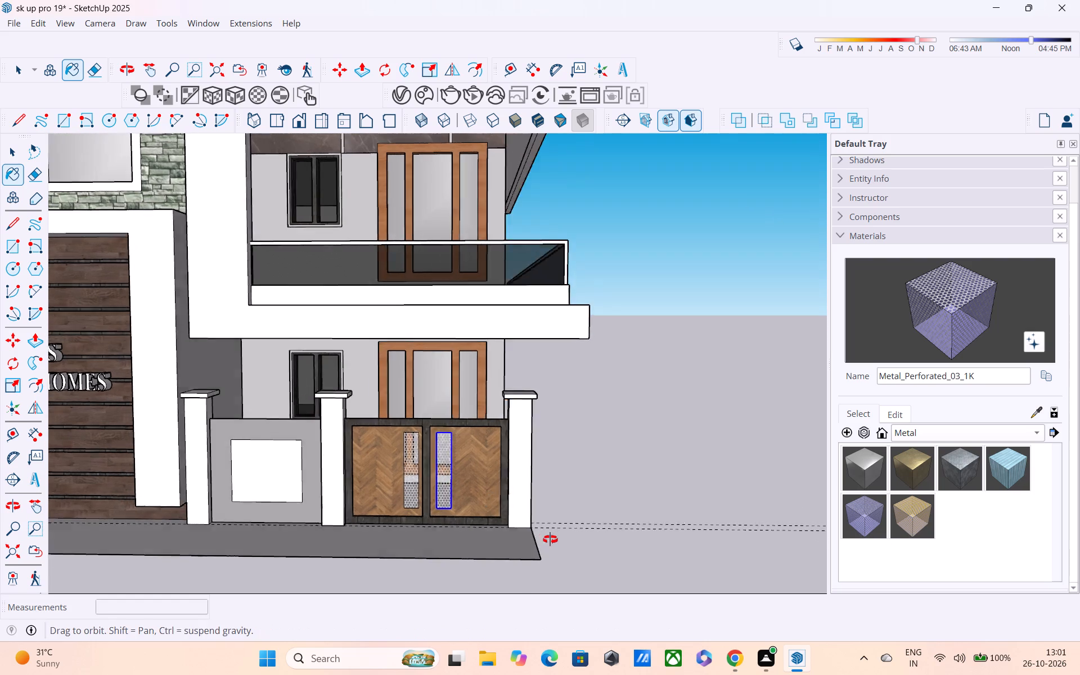
middle_drag(550, 539, 571, 541)
scroll(565, 534, down, 3)
key(Escape)
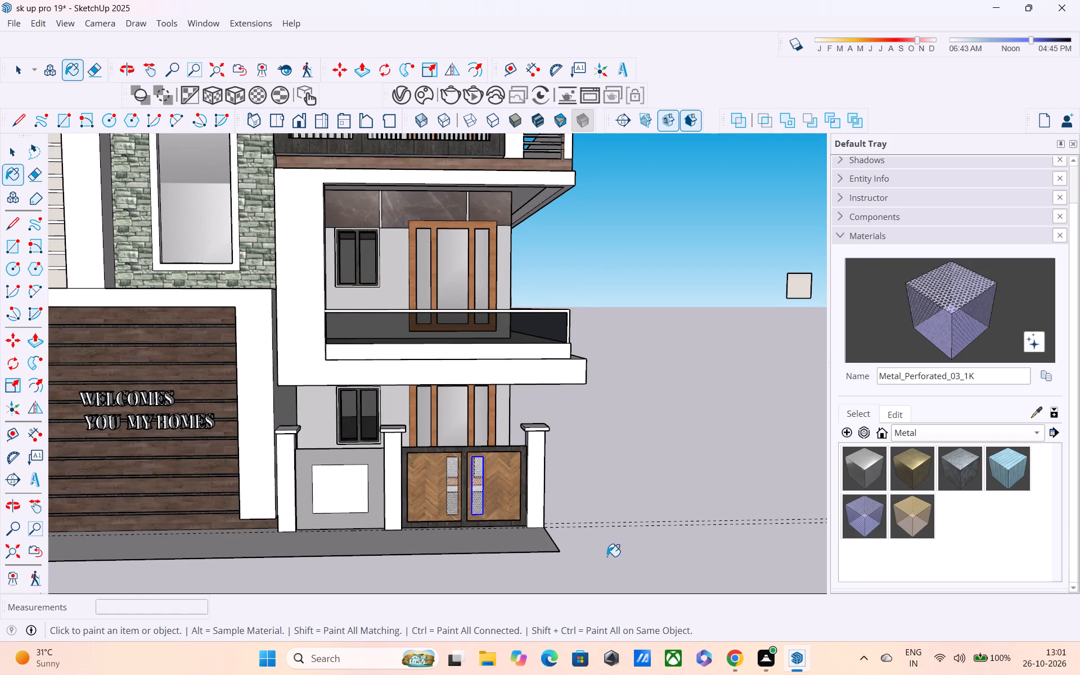
key(space)
middle_click(575, 487)
click(575, 488)
Delete the two dashed guide lines running along the ground in front of the house.
middle_drag(578, 509, 488, 457)
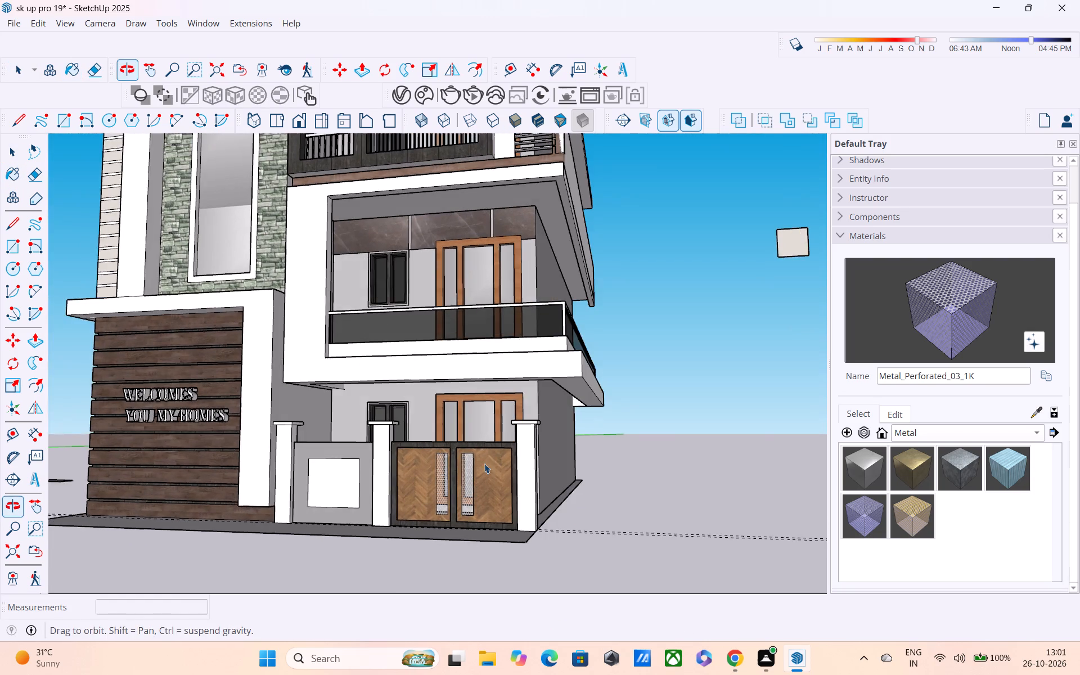
scroll(483, 489, up, 2)
middle_drag(481, 499, 538, 592)
scroll(510, 525, down, 3)
middle_drag(500, 547, 415, 472)
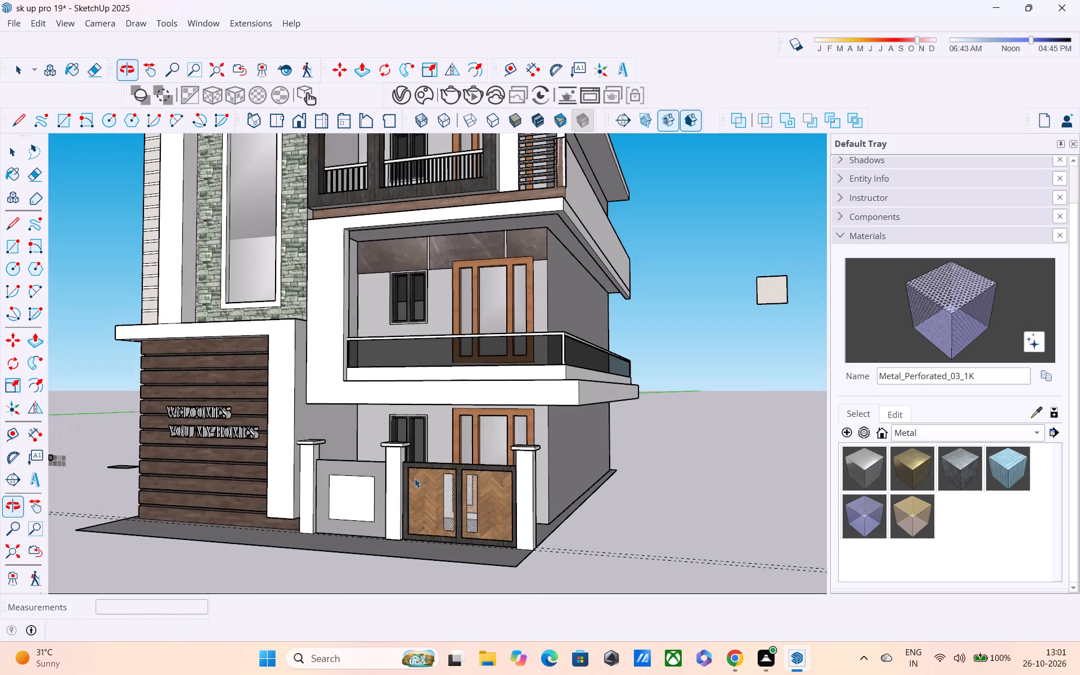
drag(688, 548, 658, 569)
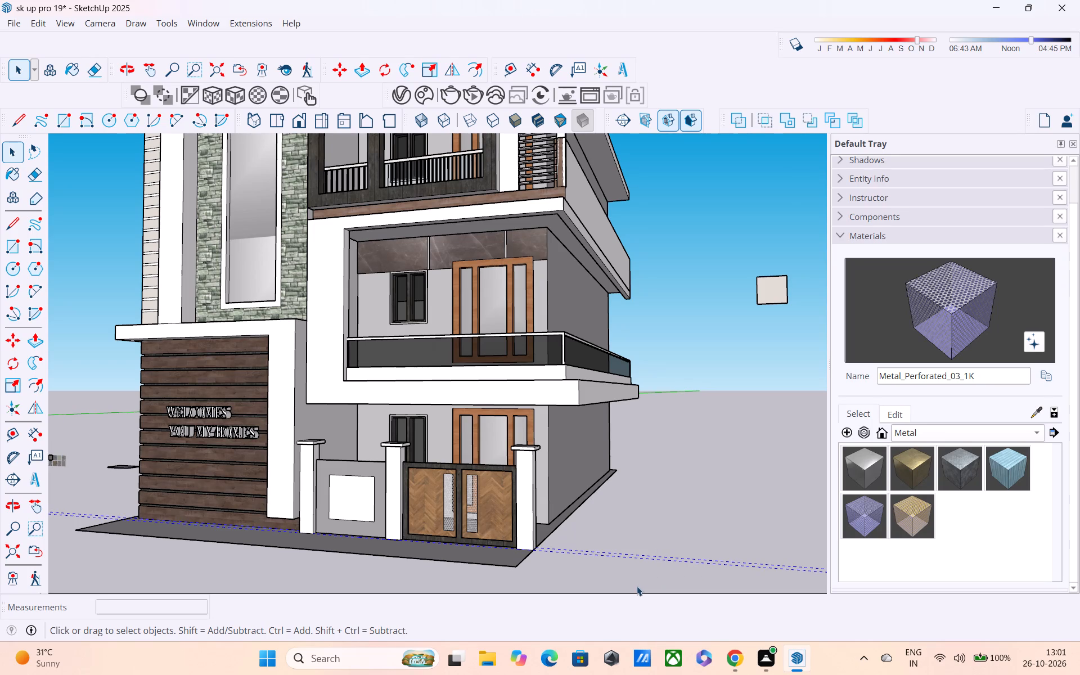
key(Delete)
Push/Pull the underside of the white column beside the plank-clad wall down to the ground slab.
scroll(625, 596, down, 3)
middle_drag(449, 606, 652, 672)
scroll(513, 598, down, 1)
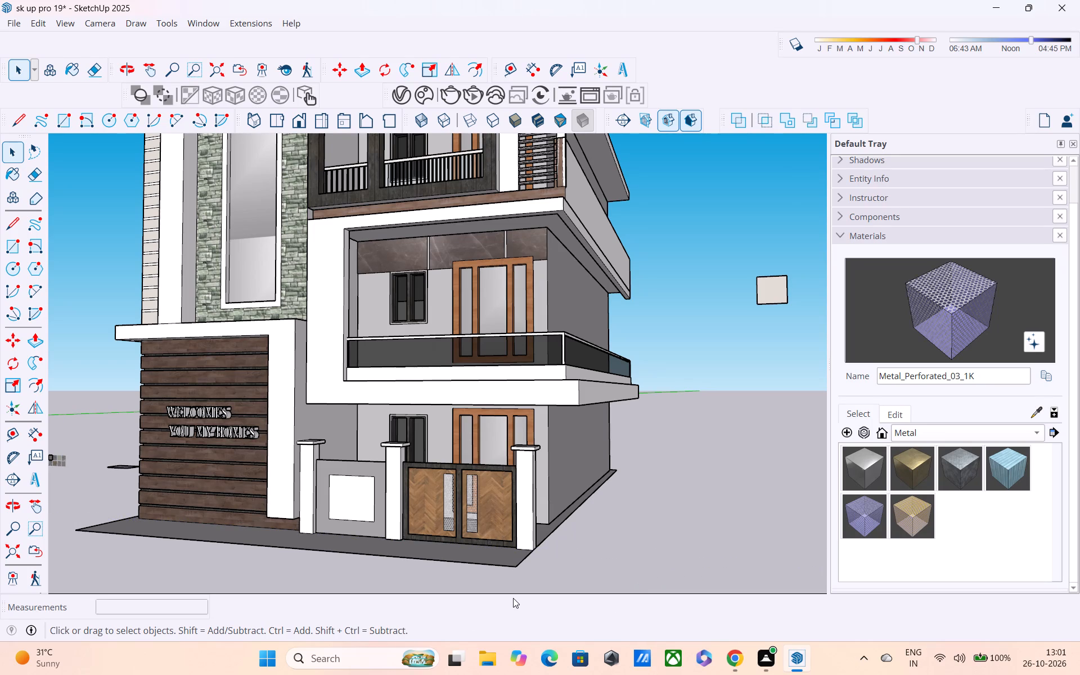
scroll(489, 596, down, 1)
scroll(408, 603, down, 1)
middle_drag(408, 603, 599, 625)
middle_drag(301, 522, 471, 547)
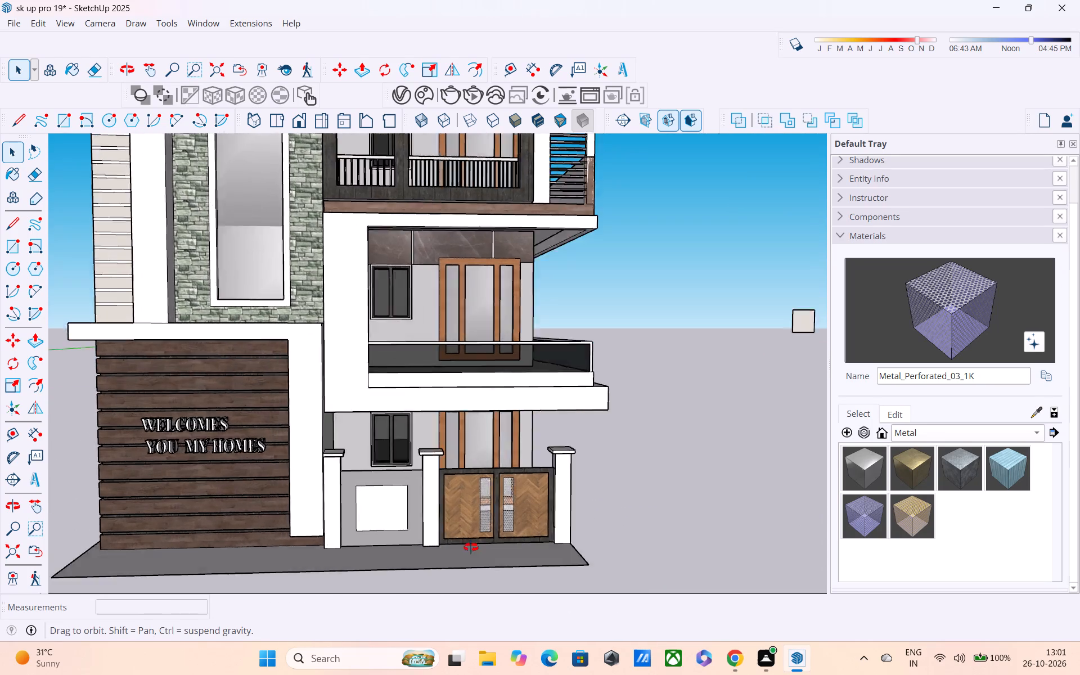
middle_drag(471, 547, 588, 525)
middle_drag(252, 541, 376, 483)
scroll(376, 544, up, 4)
middle_drag(385, 527, 387, 511)
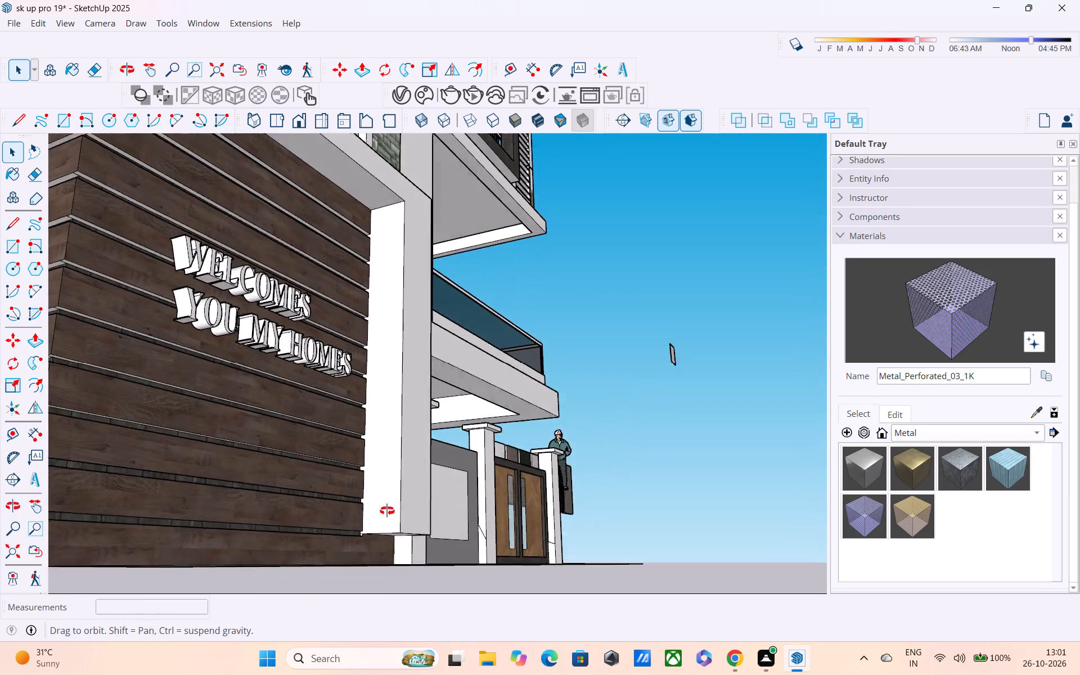
middle_drag(387, 511, 384, 492)
middle_drag(384, 507, 415, 569)
key(p)
scroll(397, 543, up, 2)
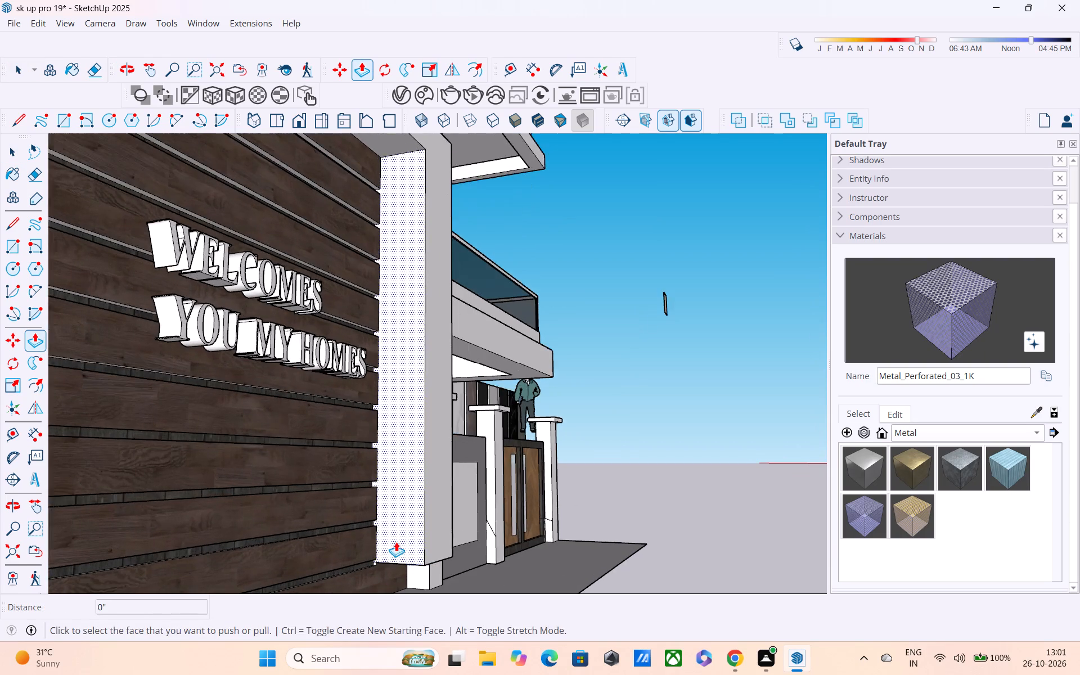
middle_drag(396, 542, 208, 492)
scroll(334, 524, up, 2)
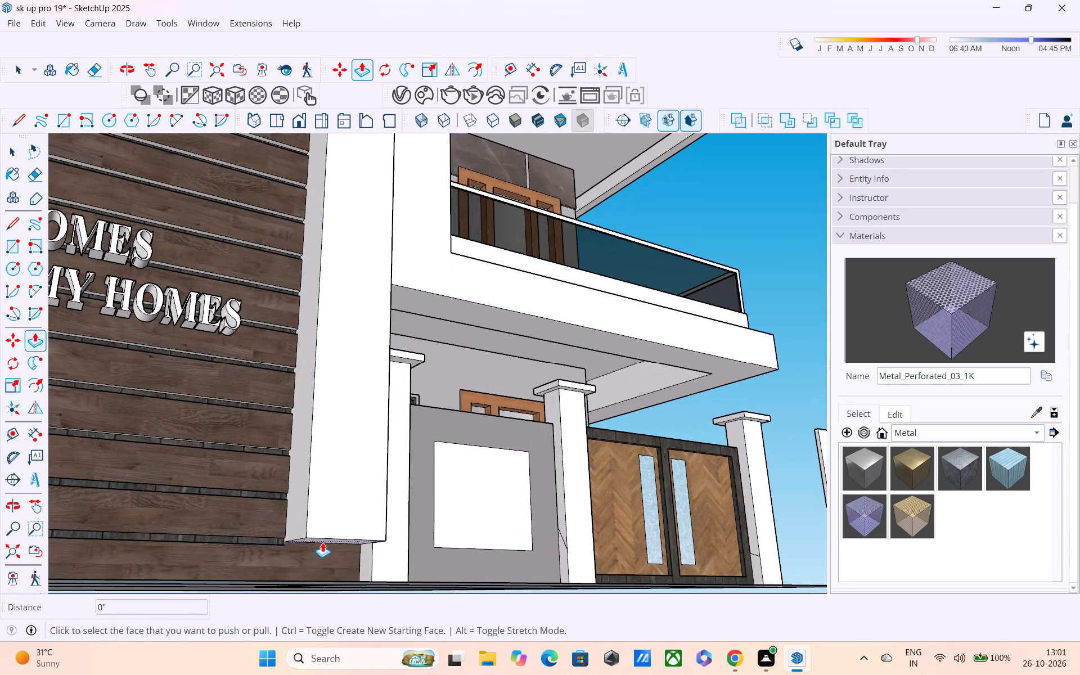
middle_drag(327, 529, 325, 524)
scroll(324, 547, up, 3)
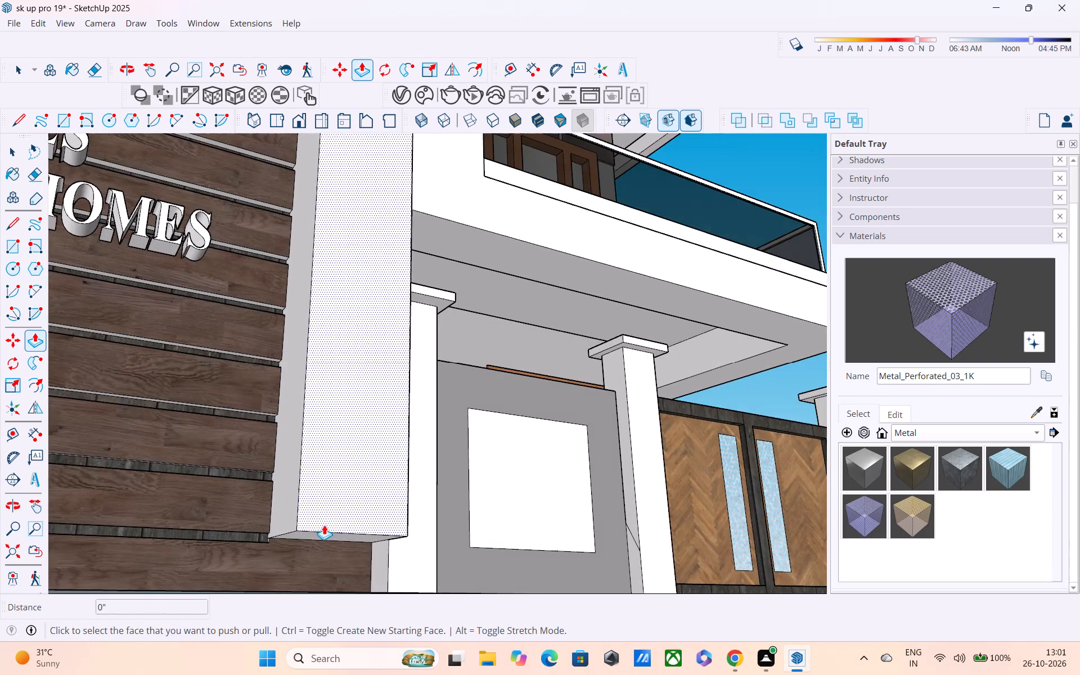
scroll(322, 543, up, 2)
click(321, 538)
drag(332, 534, 352, 593)
middle_drag(353, 583, 326, 498)
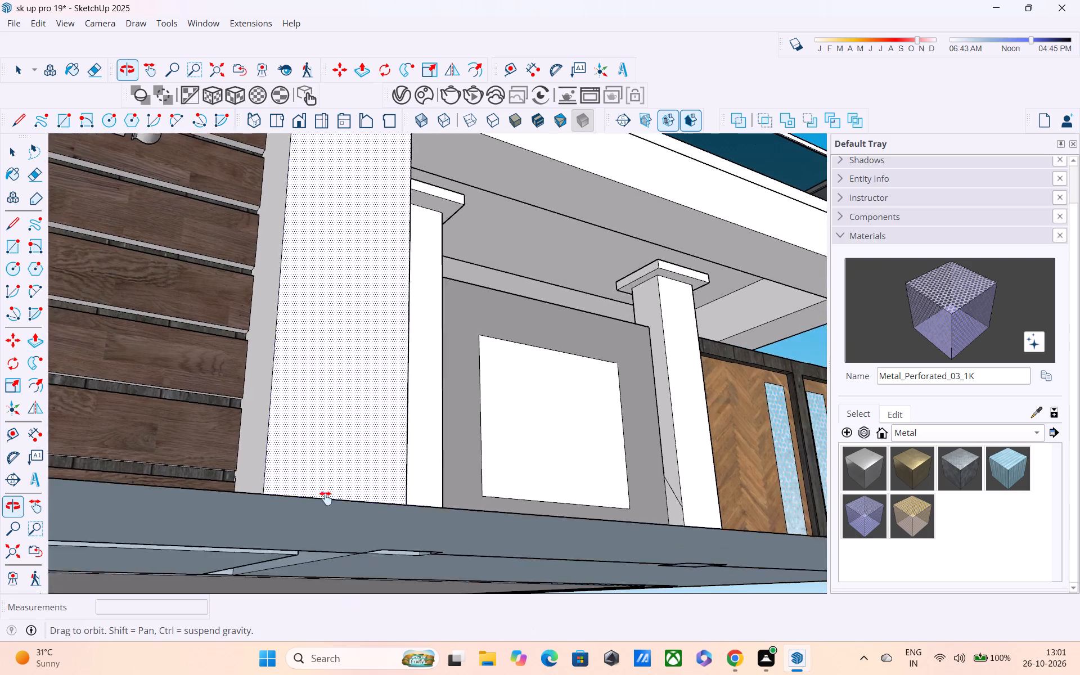
middle_drag(326, 498, 337, 540)
middle_drag(337, 534, 334, 599)
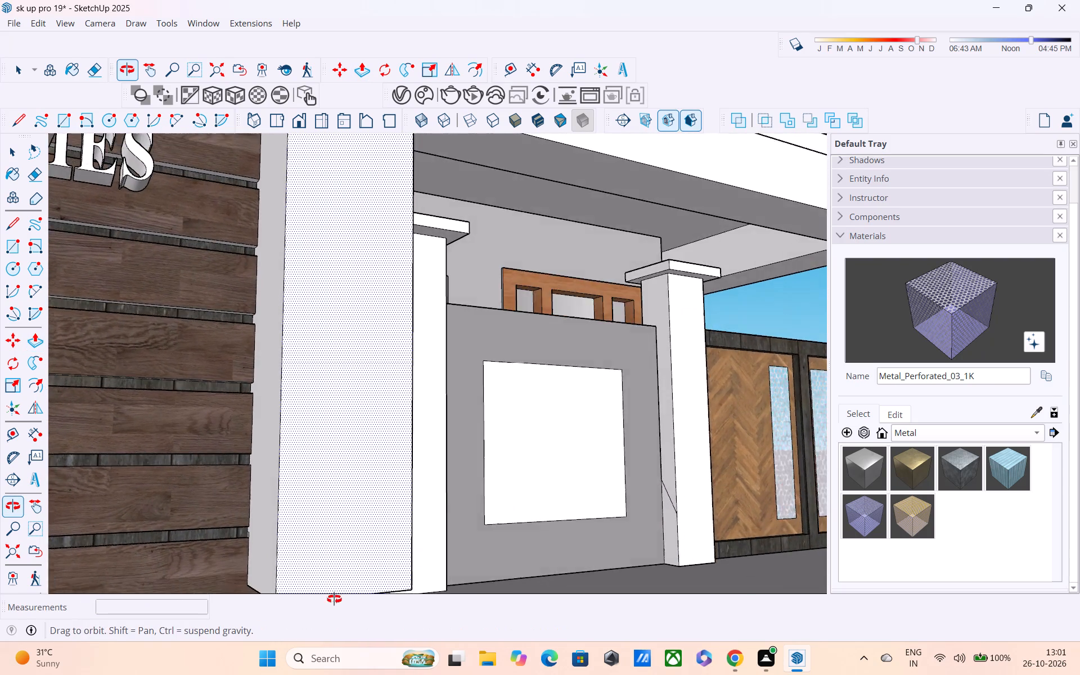
middle_drag(334, 599, 311, 476)
middle_drag(301, 488, 444, 512)
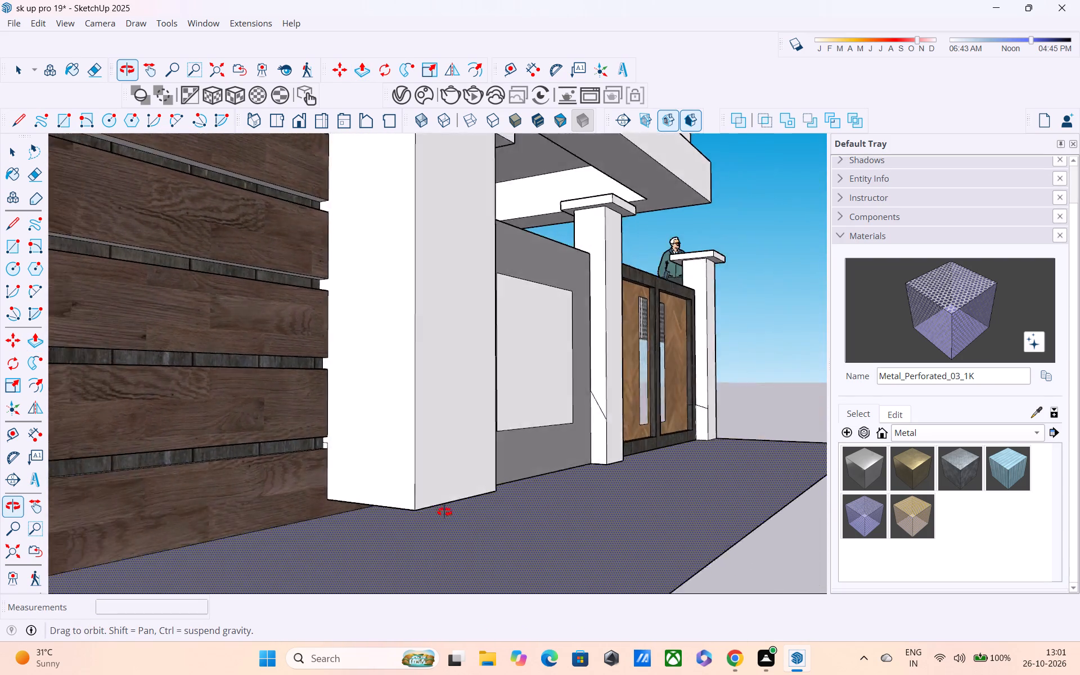
middle_drag(444, 512, 456, 490)
scroll(444, 487, up, 1)
scroll(442, 484, down, 1)
scroll(438, 481, up, 4)
middle_drag(422, 472, 422, 467)
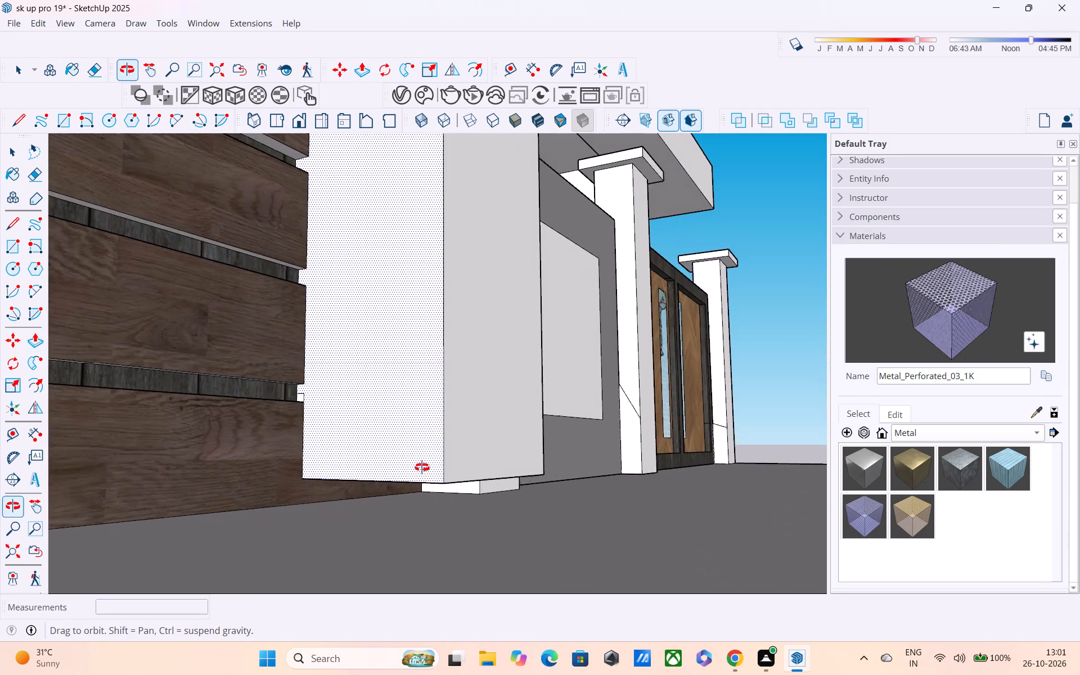
middle_drag(422, 467, 433, 467)
scroll(434, 484, up, 3)
middle_drag(426, 465, 413, 438)
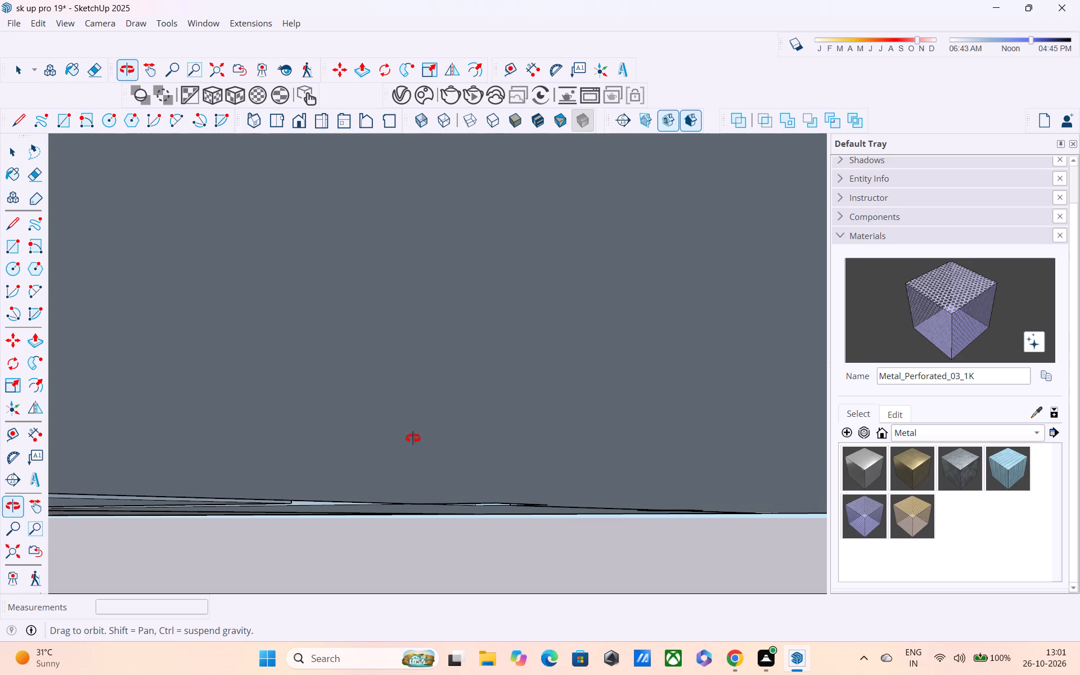
middle_drag(413, 438, 414, 457)
scroll(418, 486, up, 4)
middle_drag(411, 458, 404, 441)
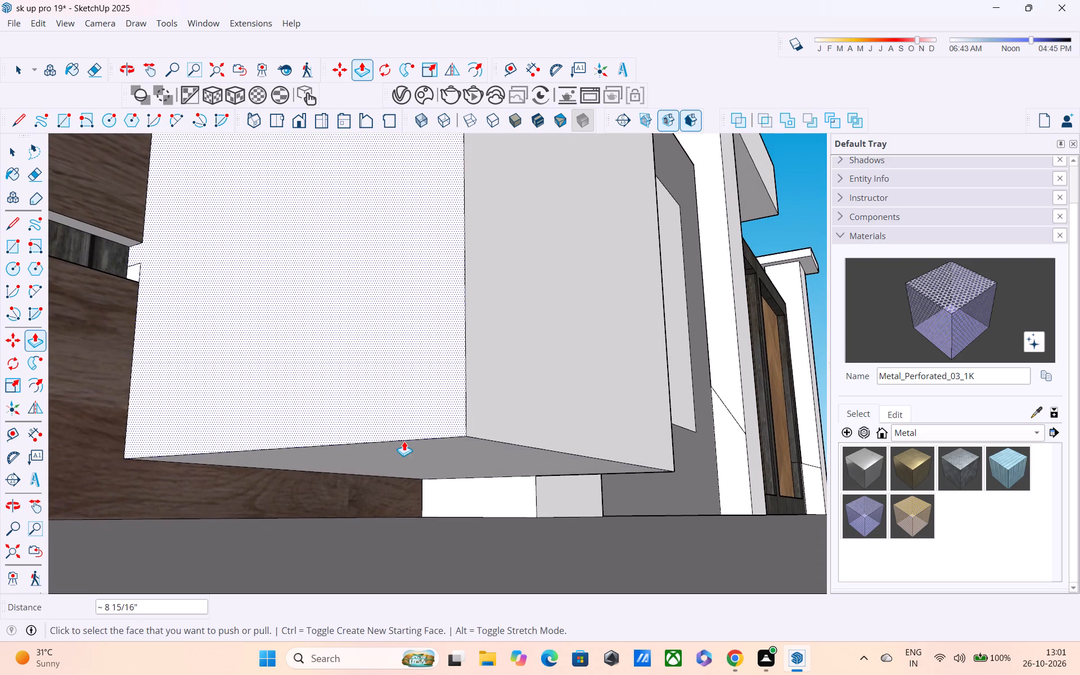
click(406, 452)
click(411, 544)
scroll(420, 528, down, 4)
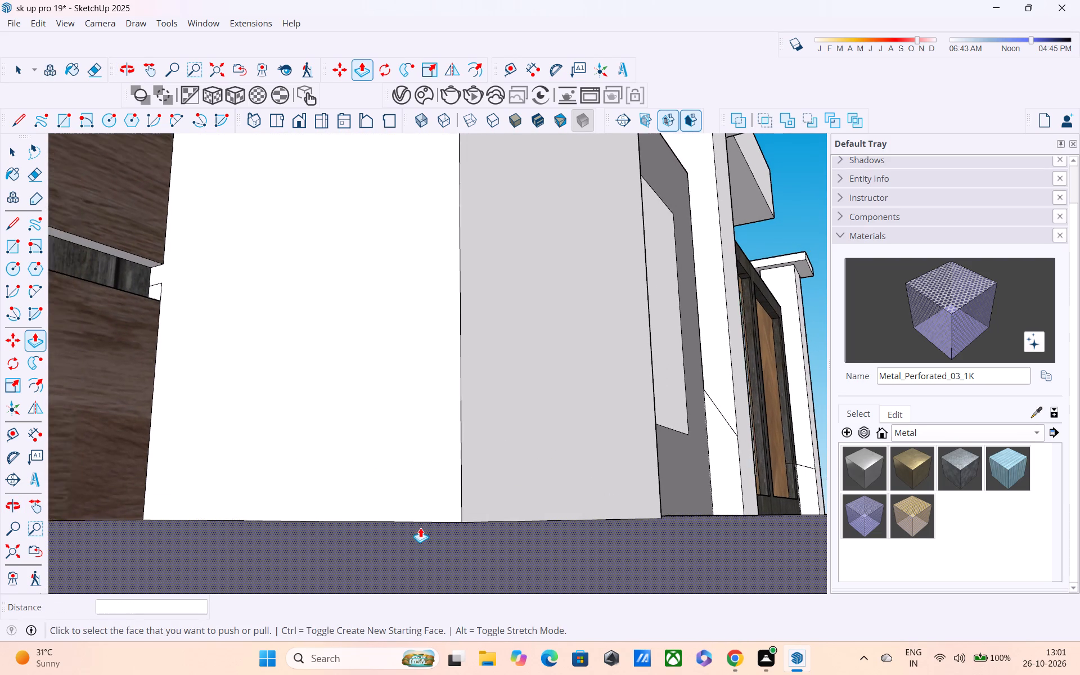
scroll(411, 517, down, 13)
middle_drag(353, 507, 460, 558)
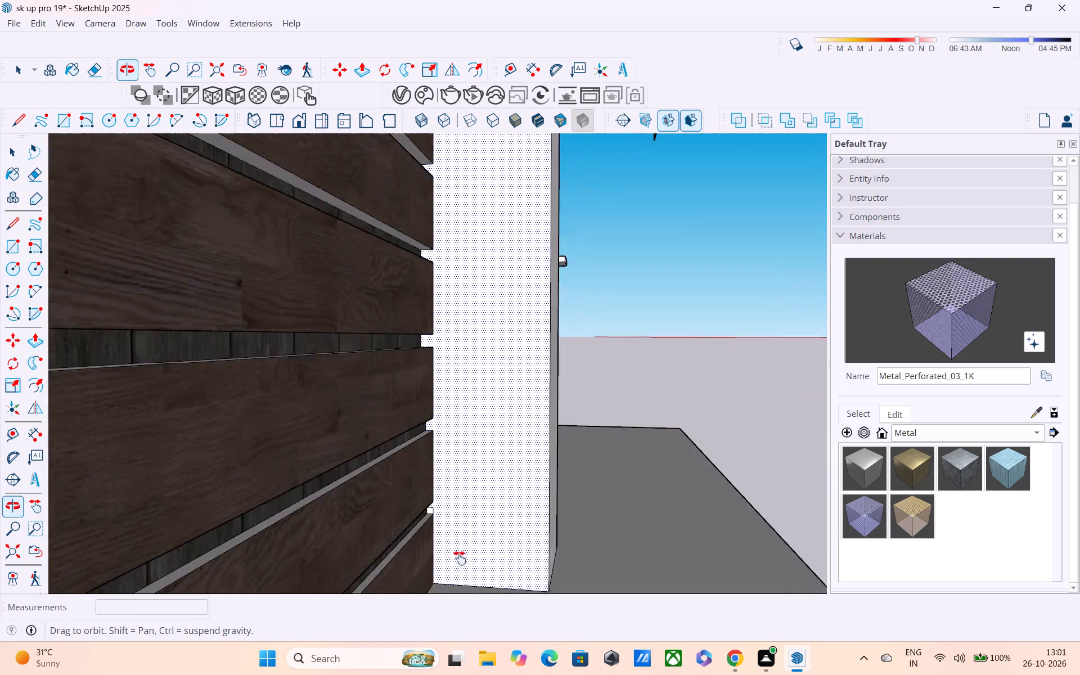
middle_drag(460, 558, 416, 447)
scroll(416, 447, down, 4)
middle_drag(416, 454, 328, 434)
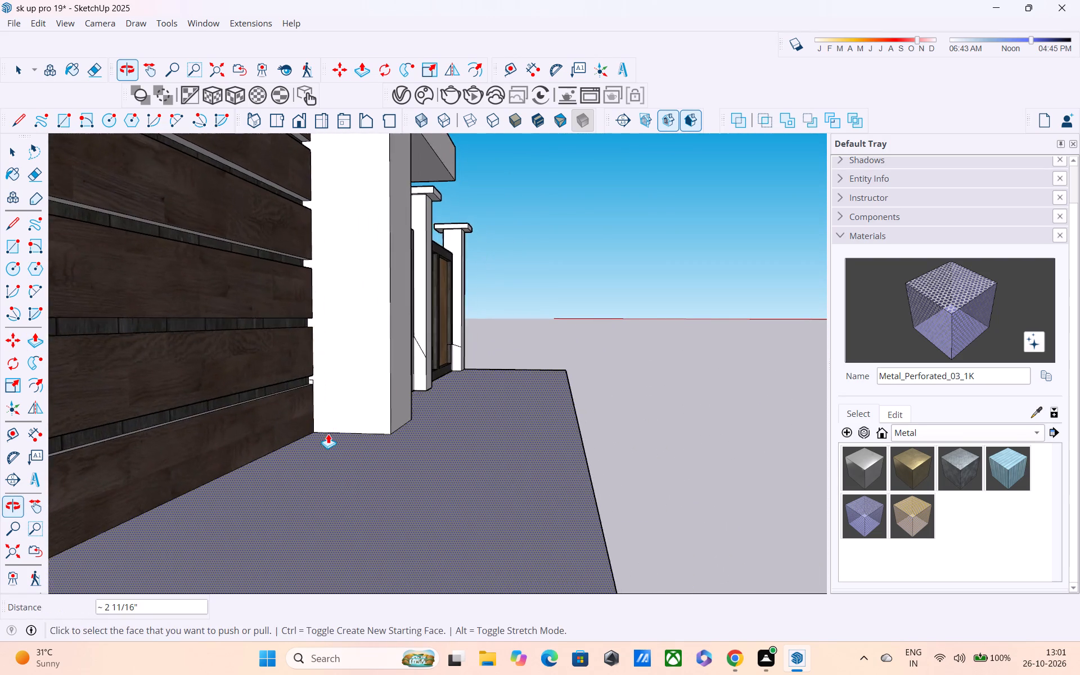
Delete the stray flat rectangle lying on the ground on the plank-clad side of the house.
scroll(328, 434, down, 5)
middle_drag(336, 441, 372, 433)
scroll(372, 433, up, 1)
scroll(372, 433, down, 5)
middle_drag(320, 469, 243, 476)
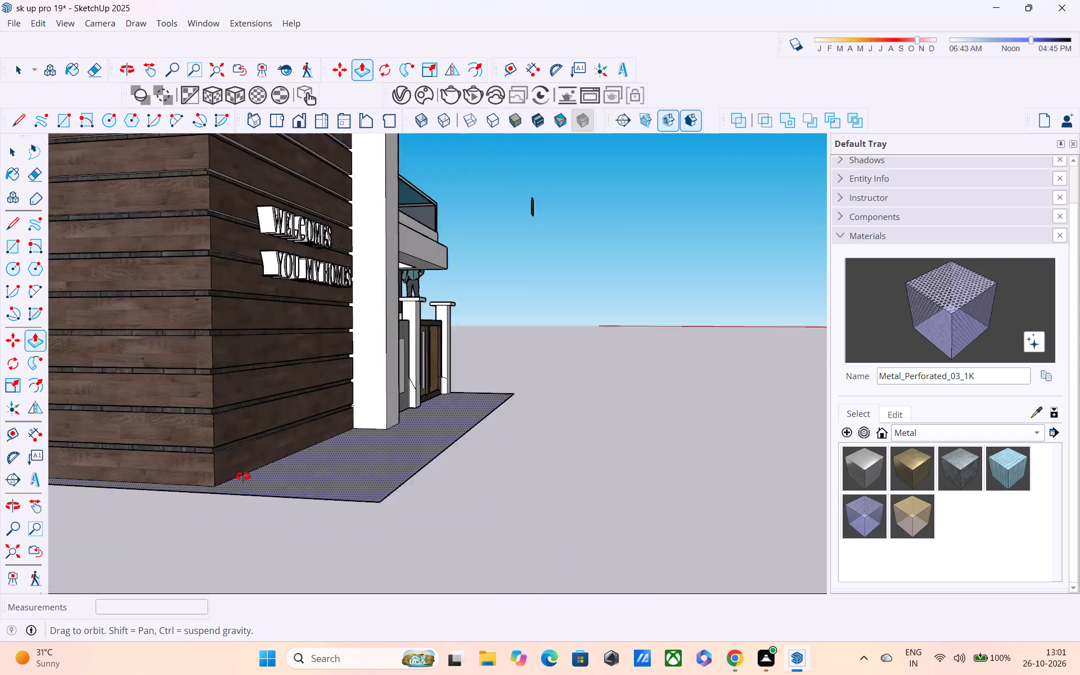
middle_drag(243, 476, 141, 488)
scroll(211, 470, down, 4)
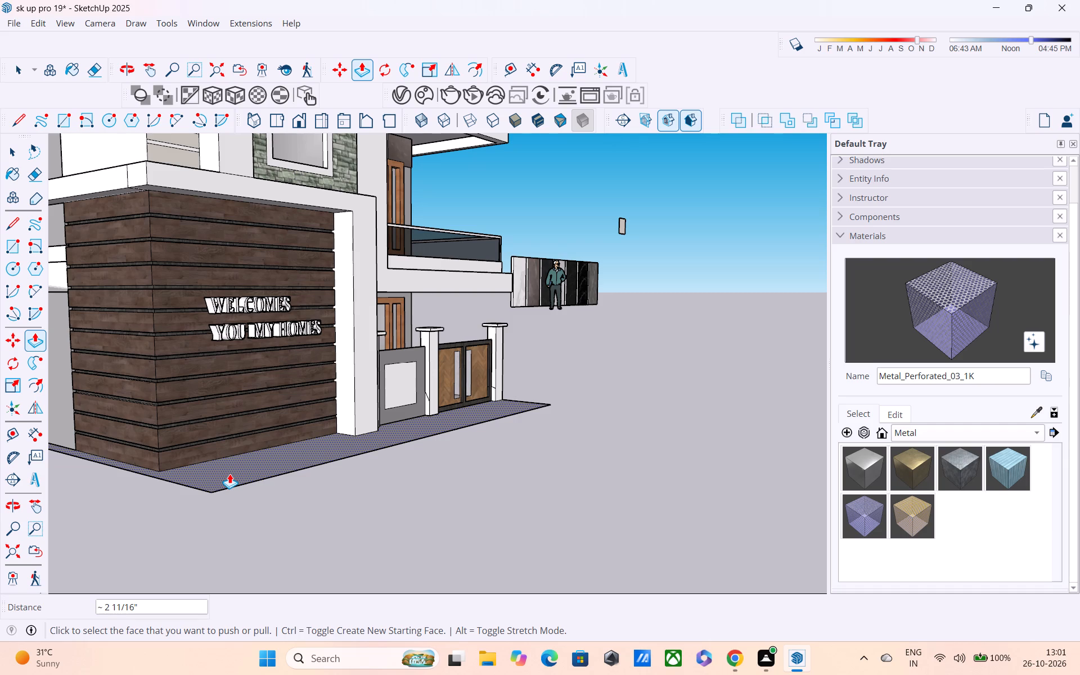
scroll(409, 461, down, 4)
middle_drag(406, 388, 149, 515)
scroll(149, 493, down, 5)
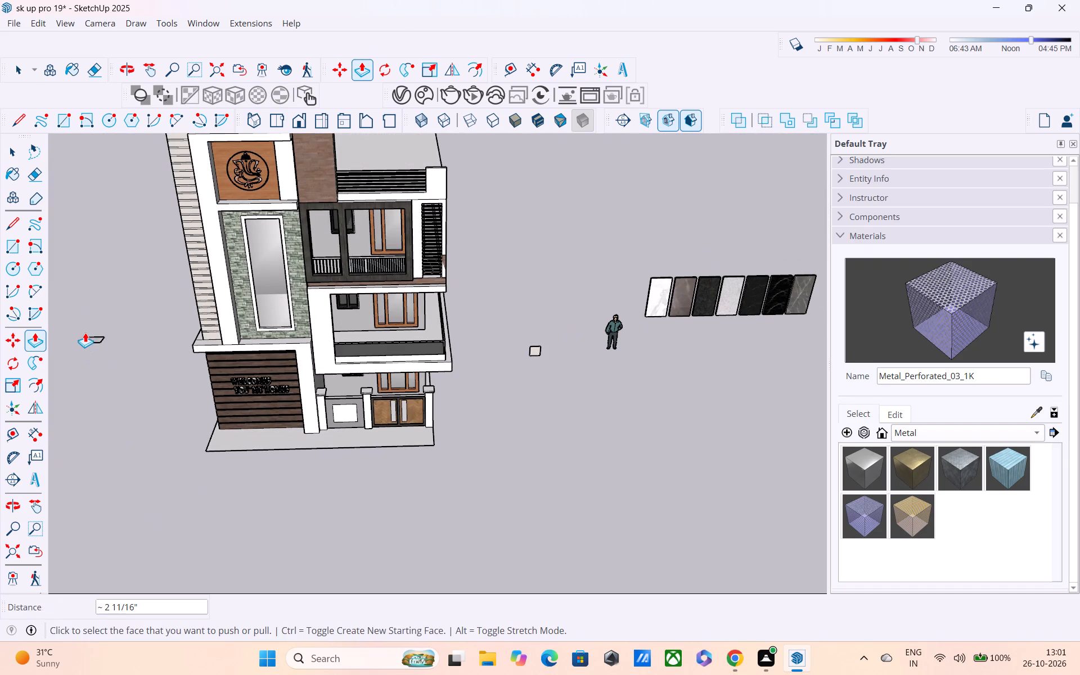
key(Escape)
key(space)
click(93, 343)
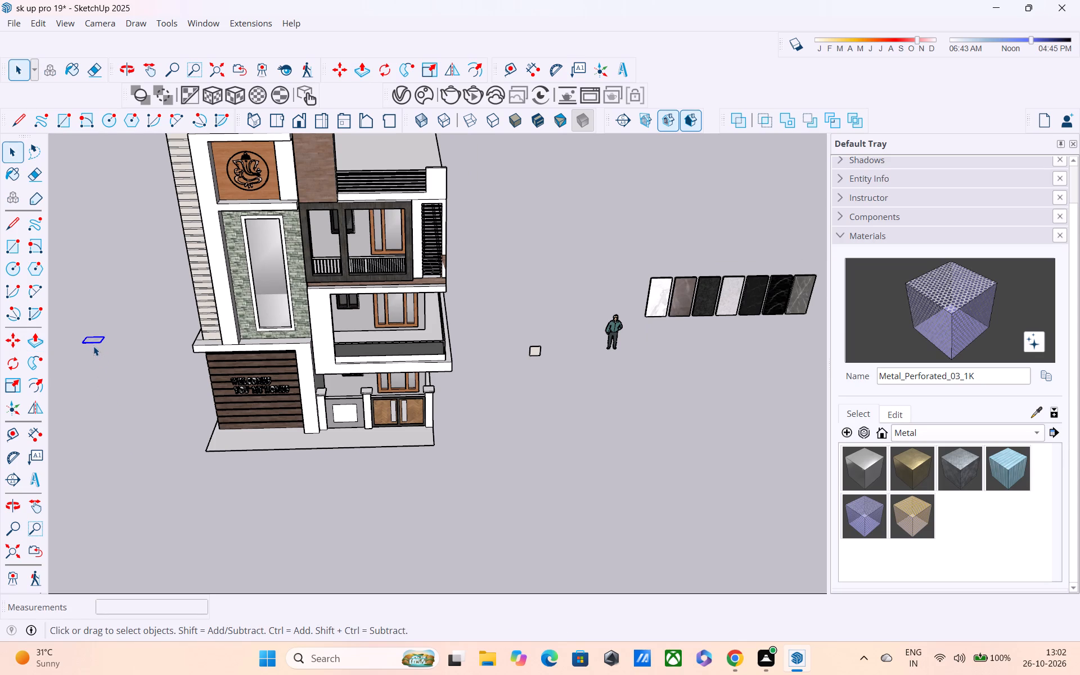
key(Delete)
Delete the small stray square and the row of marble sample panels with the human figure beside the house.
shift+middle_drag(438, 424, 416, 424)
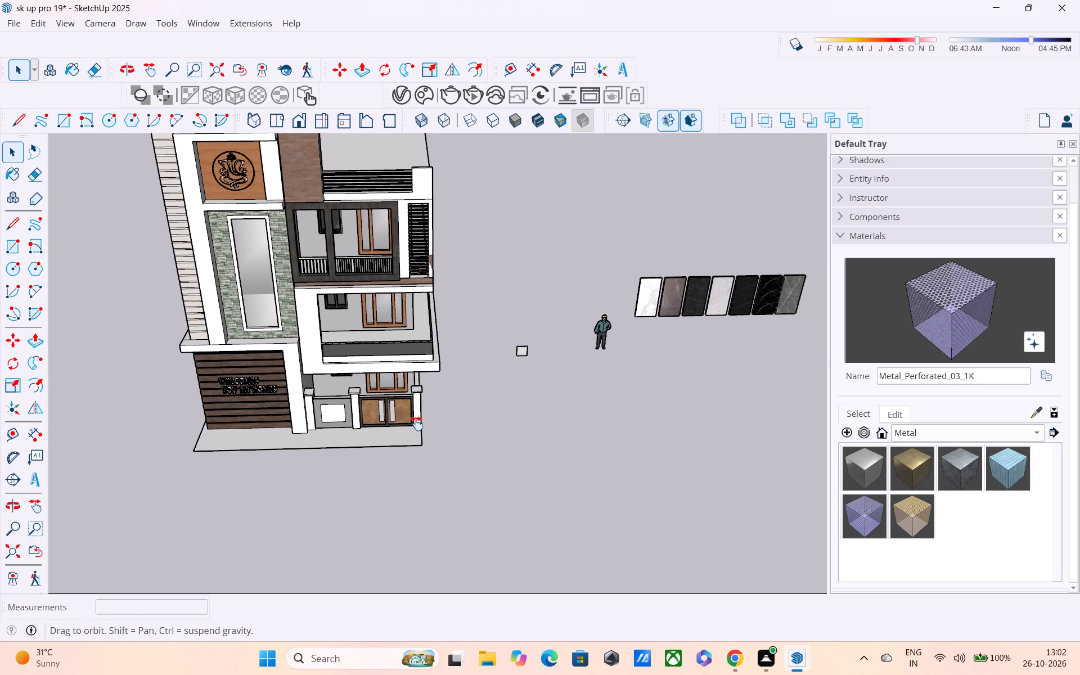
shift+middle_drag(416, 424, 217, 420)
click(289, 349)
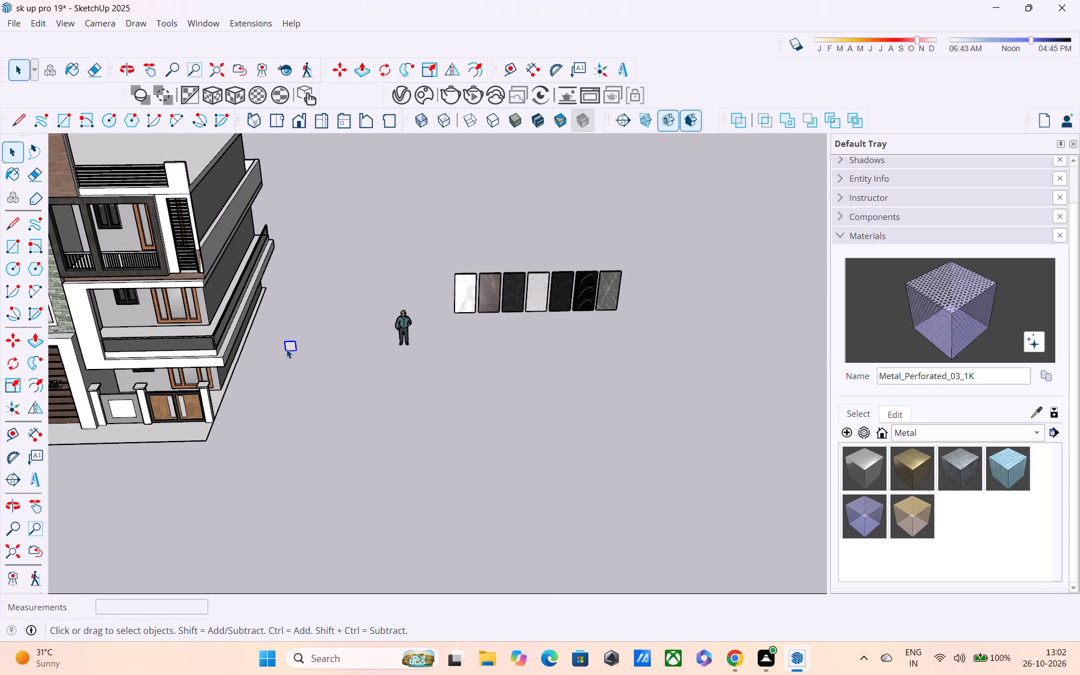
key(Delete)
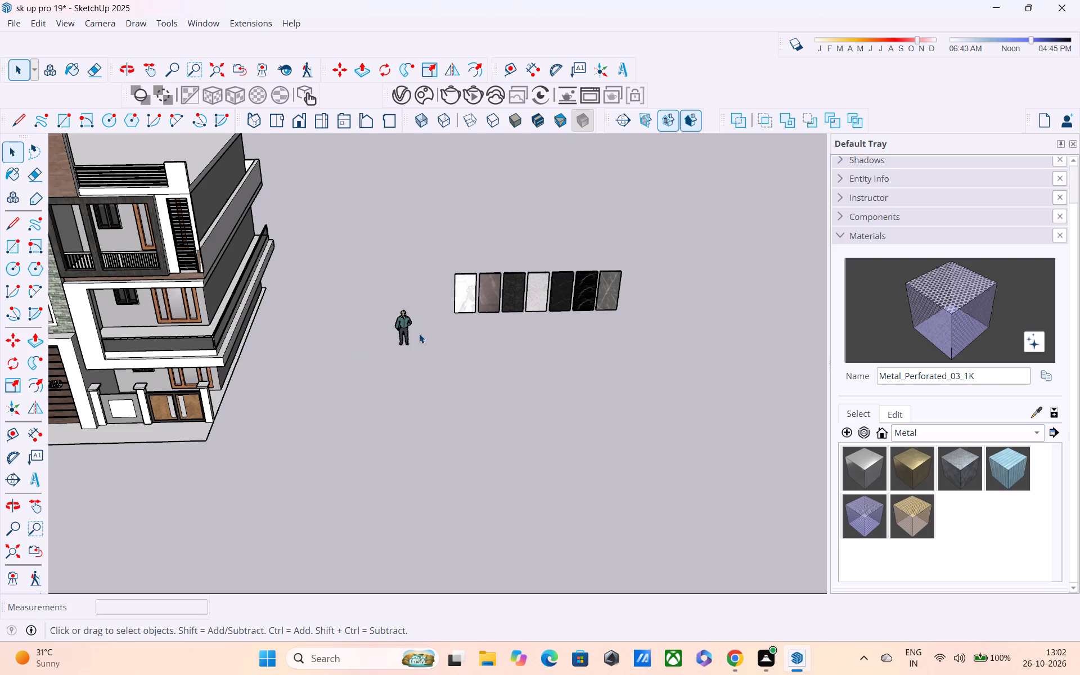
click(506, 280)
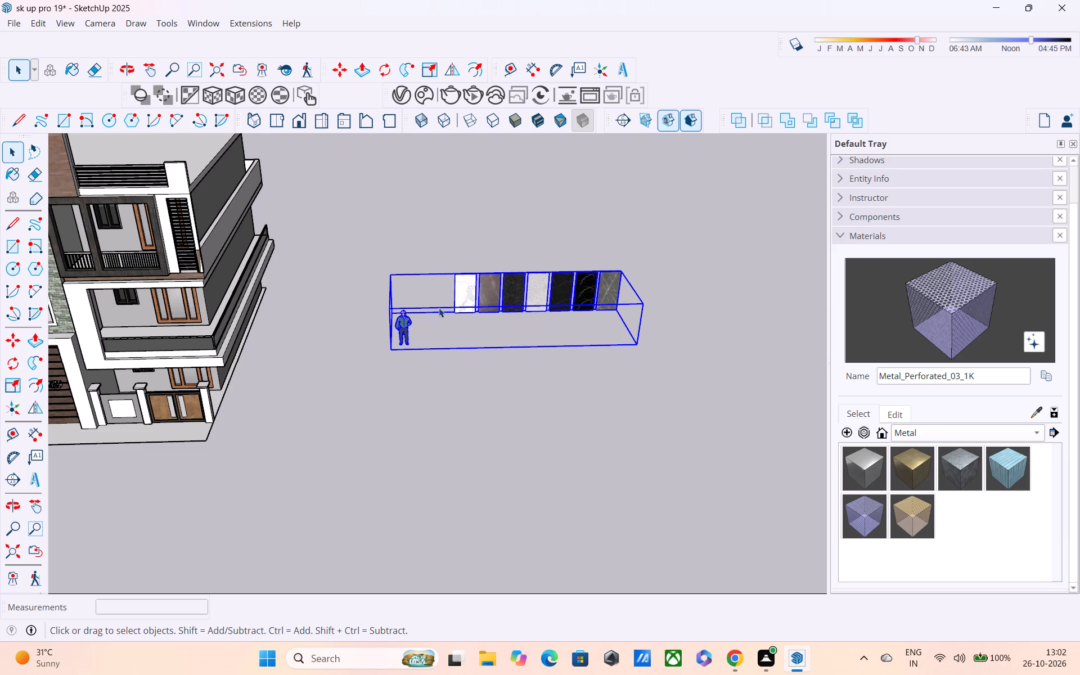
key(Delete)
Open the WELCOMES YOU MY HOMES lettering for editing and try the Metal_06_1K material on the word WELCOMES.
scroll(406, 342, down, 4)
scroll(199, 380, up, 1)
middle_drag(197, 380, 201, 283)
scroll(201, 282, down, 4)
middle_drag(208, 326, 213, 293)
scroll(213, 318, up, 8)
middle_drag(161, 351, 246, 350)
scroll(166, 362, up, 3)
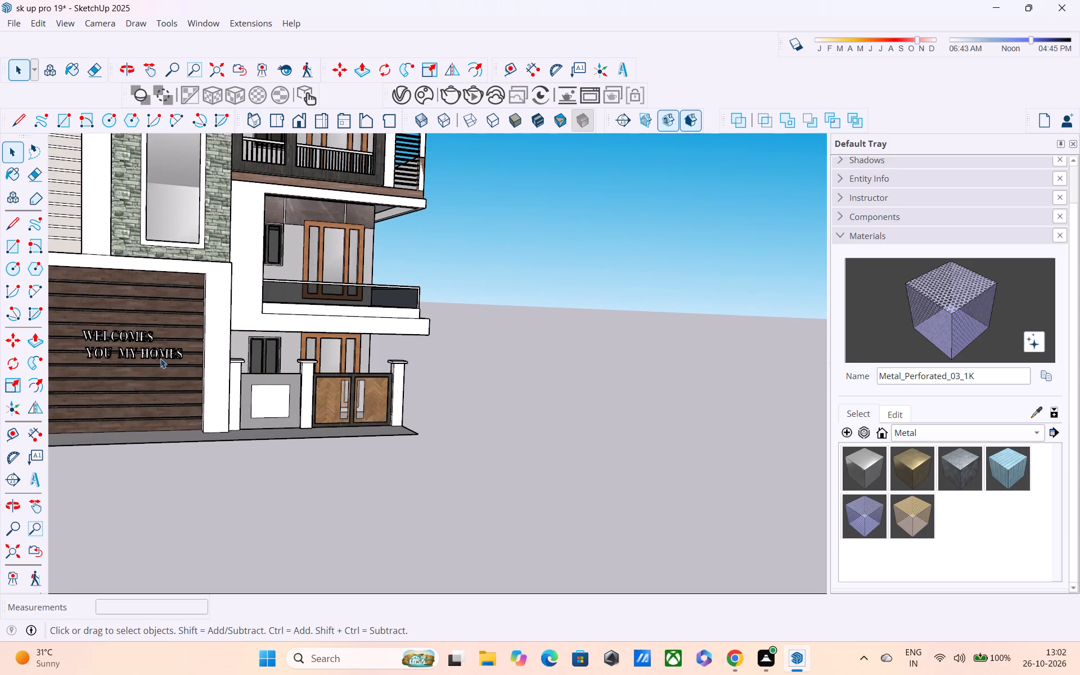
shift+middle_drag(160, 358, 256, 366)
scroll(254, 367, up, 4)
middle_drag(248, 367, 104, 352)
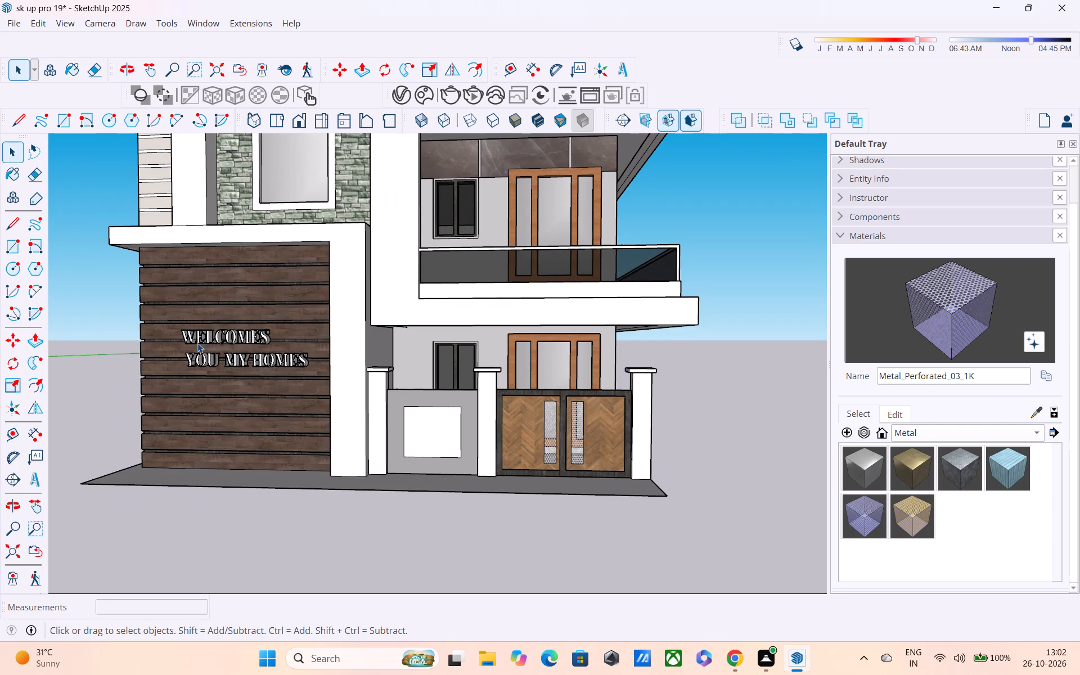
double_click(197, 340)
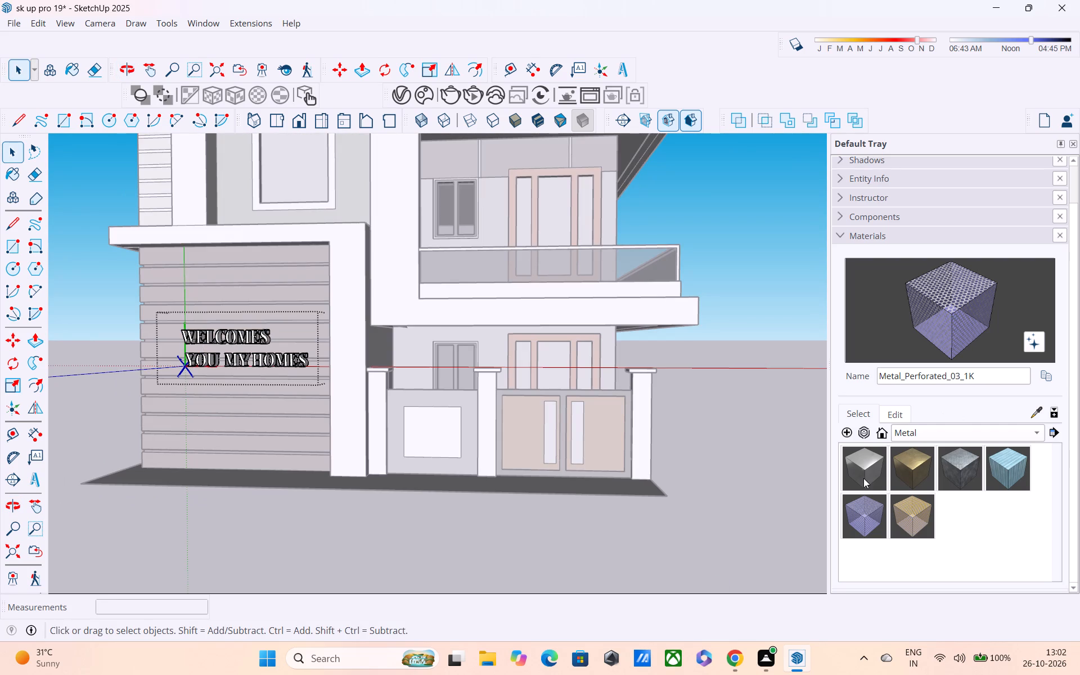
click(862, 477)
click(220, 335)
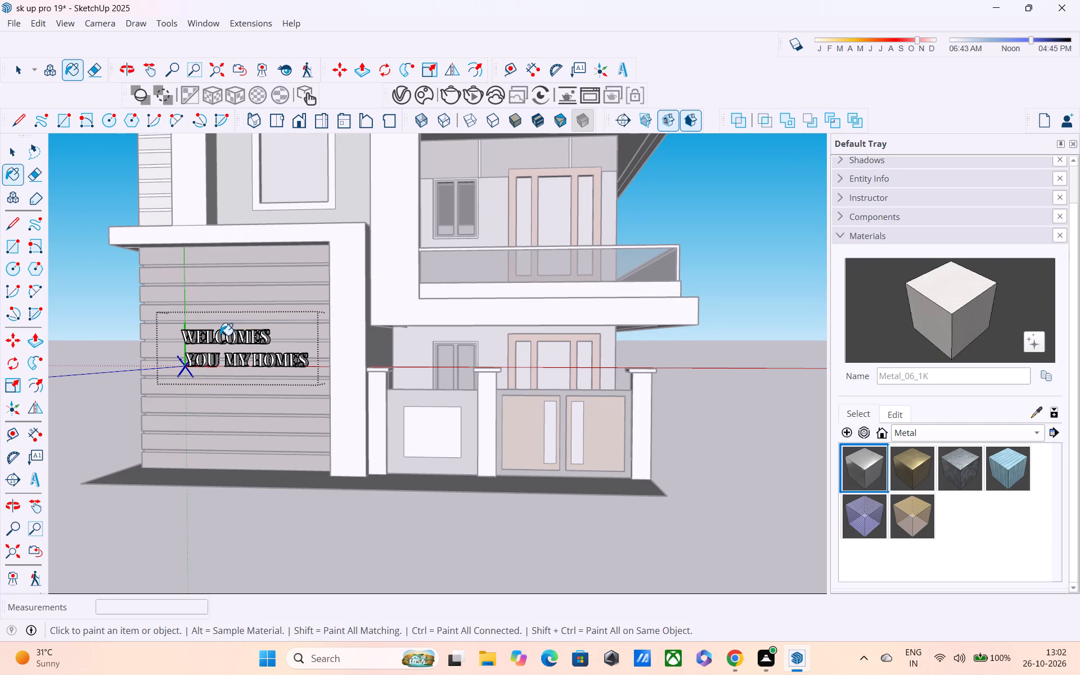
Paint the fronts of the M in MY and the U in YOU, plus the O's inner face, with Metal_10_1K.
click(907, 465)
click(259, 363)
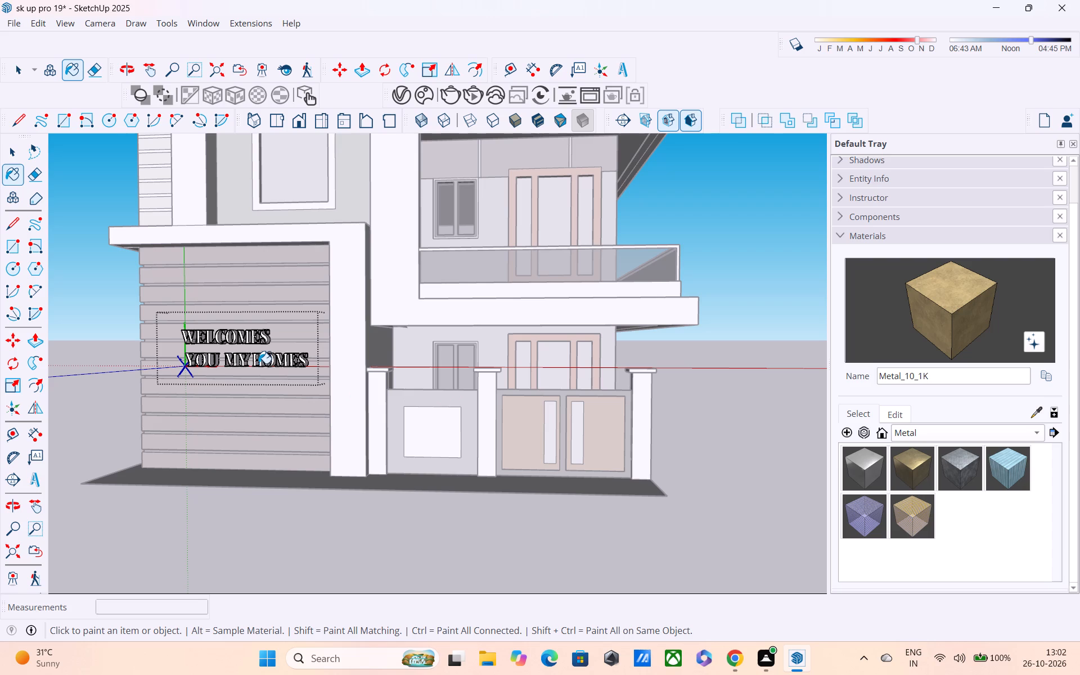
click(253, 362)
scroll(240, 360, up, 9)
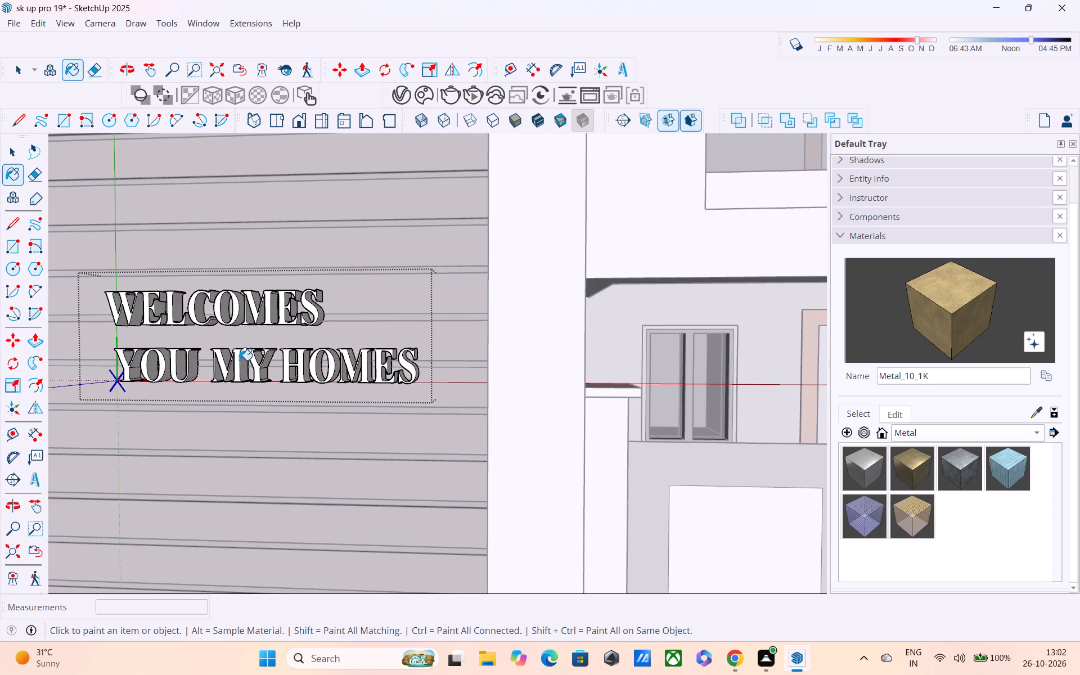
double_click(237, 360)
click(186, 357)
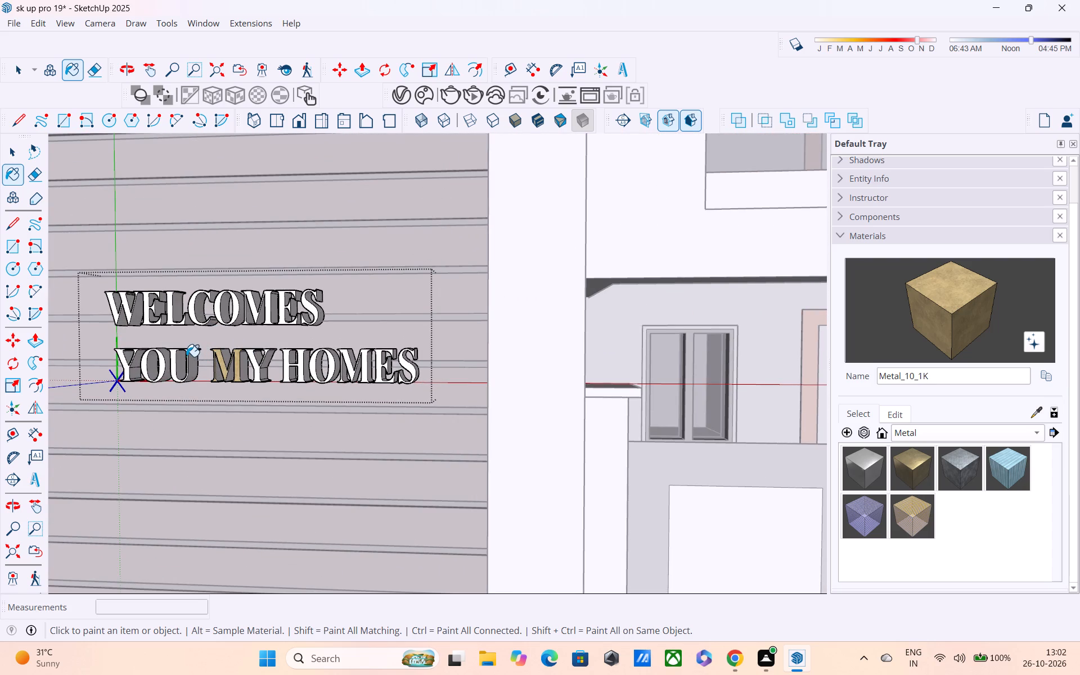
double_click(172, 358)
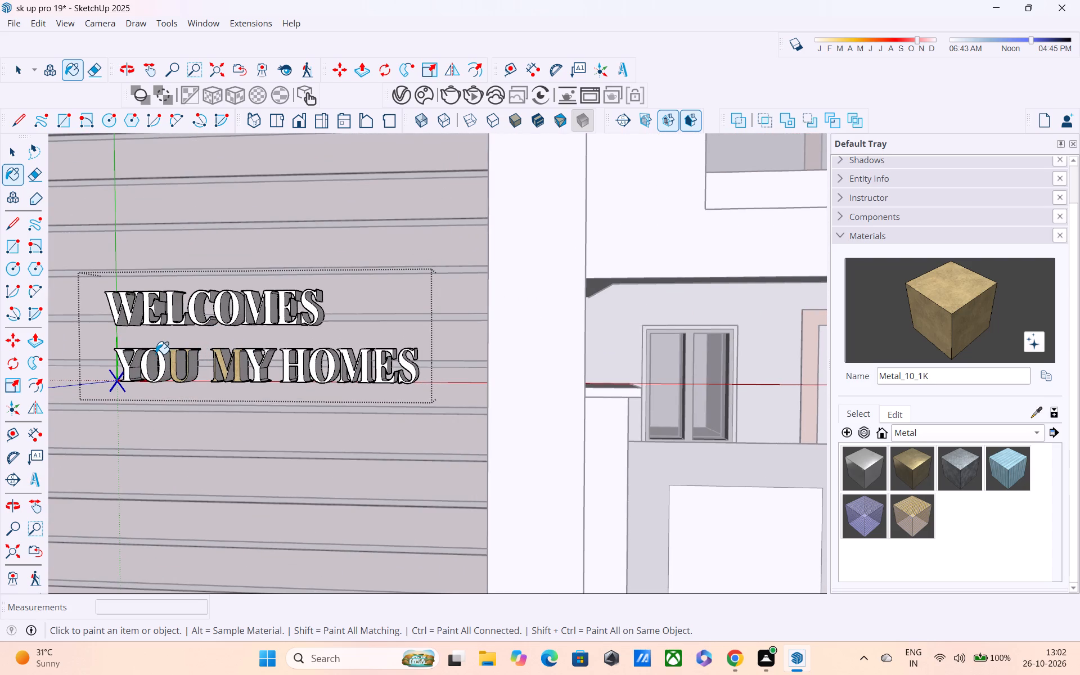
double_click(156, 354)
double_click(147, 358)
Paint the front of the Y and the side faces of both letters in MY with Metal_10_1K.
middle_drag(202, 367, 301, 374)
scroll(285, 373, up, 4)
scroll(223, 369, up, 2)
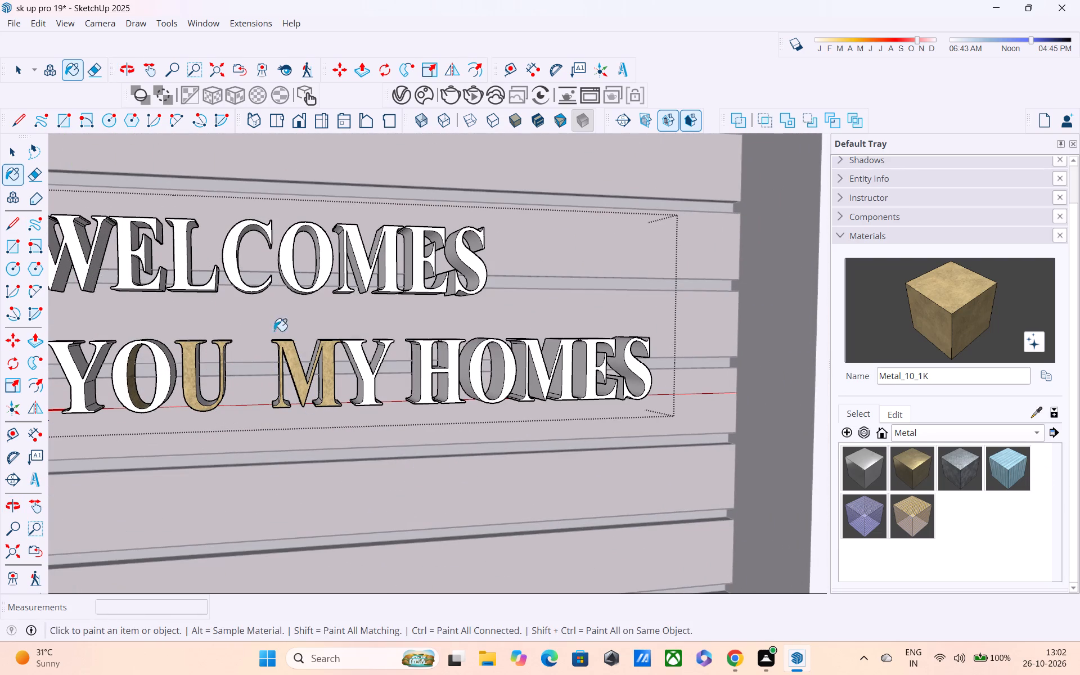
double_click(362, 362)
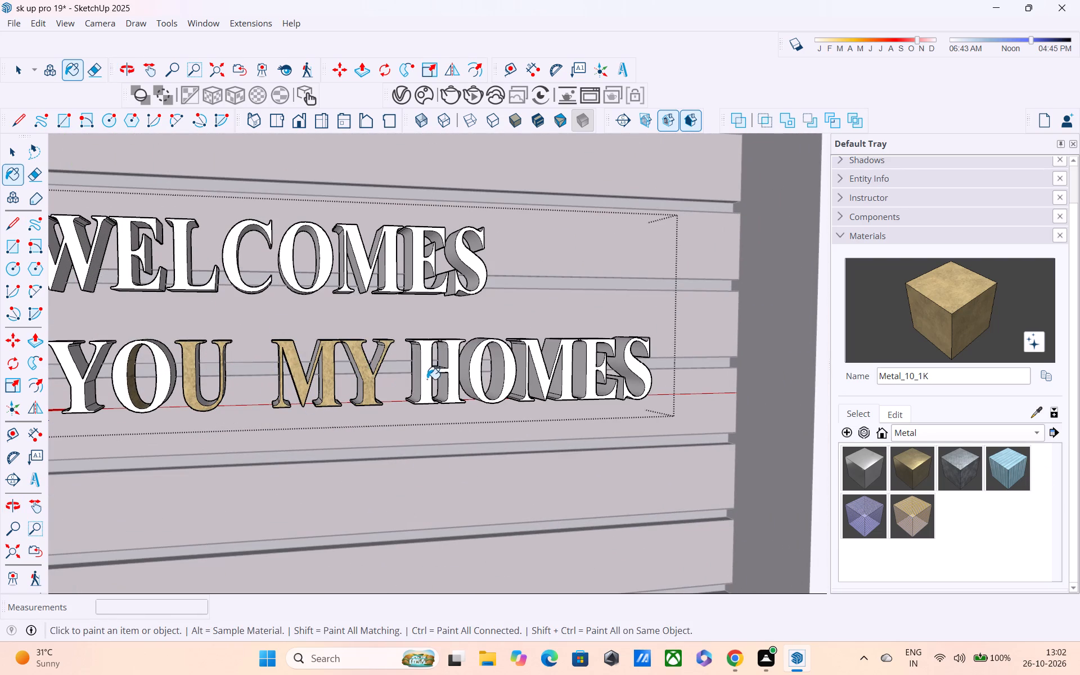
triple_click(359, 359)
middle_drag(358, 388, 415, 397)
scroll(402, 397, up, 3)
click(383, 397)
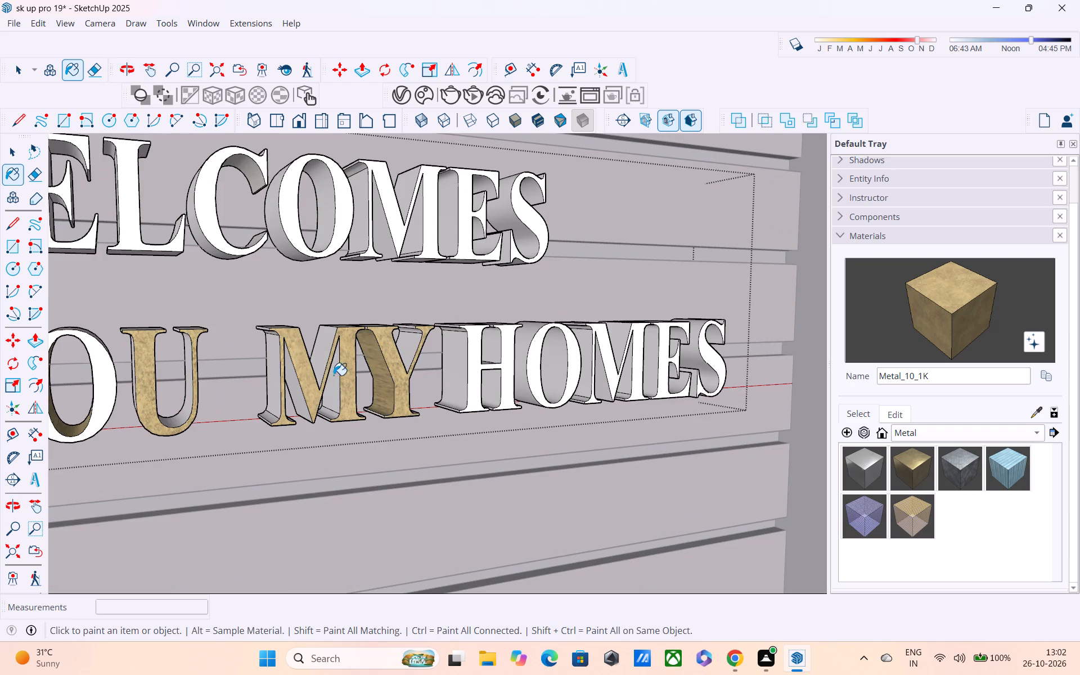
click(317, 356)
drag(330, 381, 339, 385)
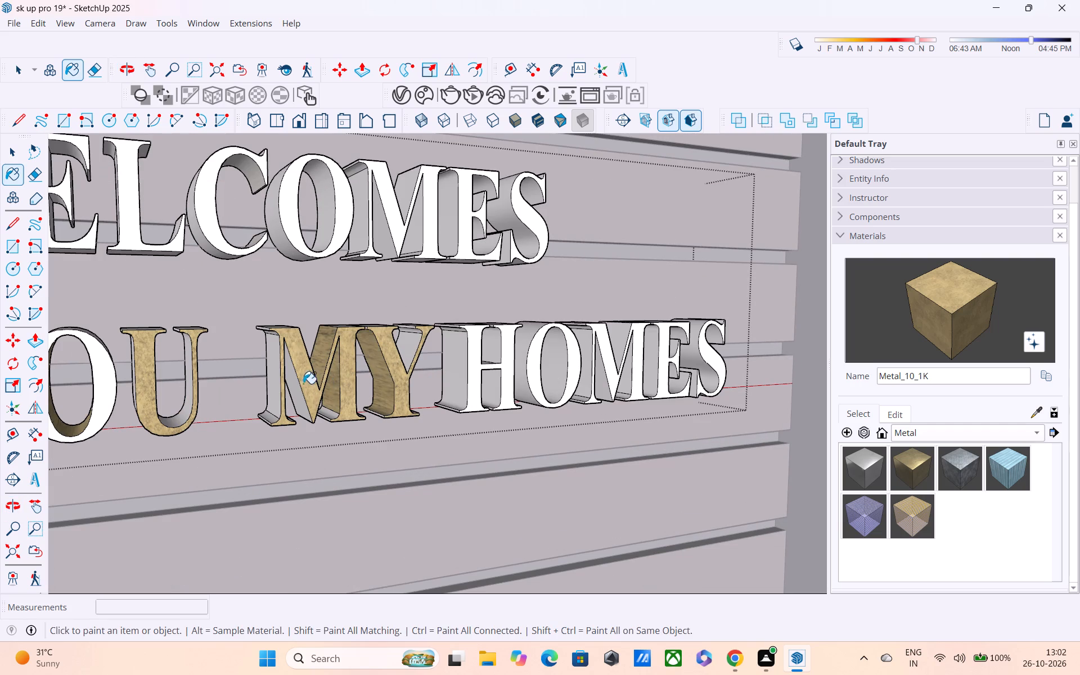
drag(289, 381, 305, 386)
click(299, 391)
click(271, 379)
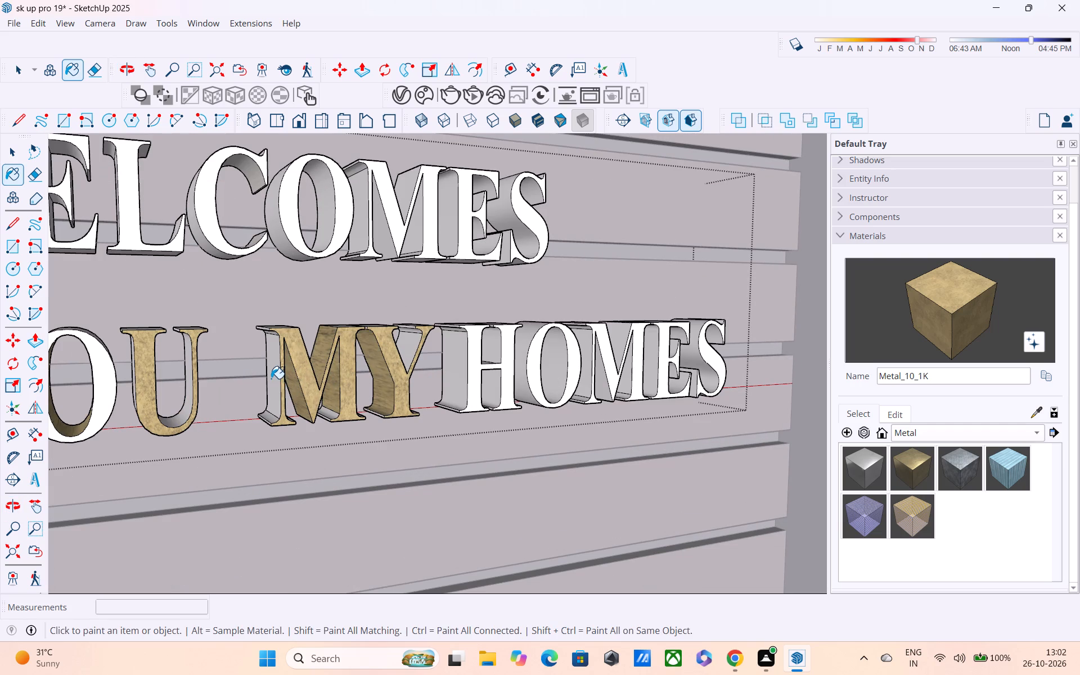
click(269, 416)
click(326, 416)
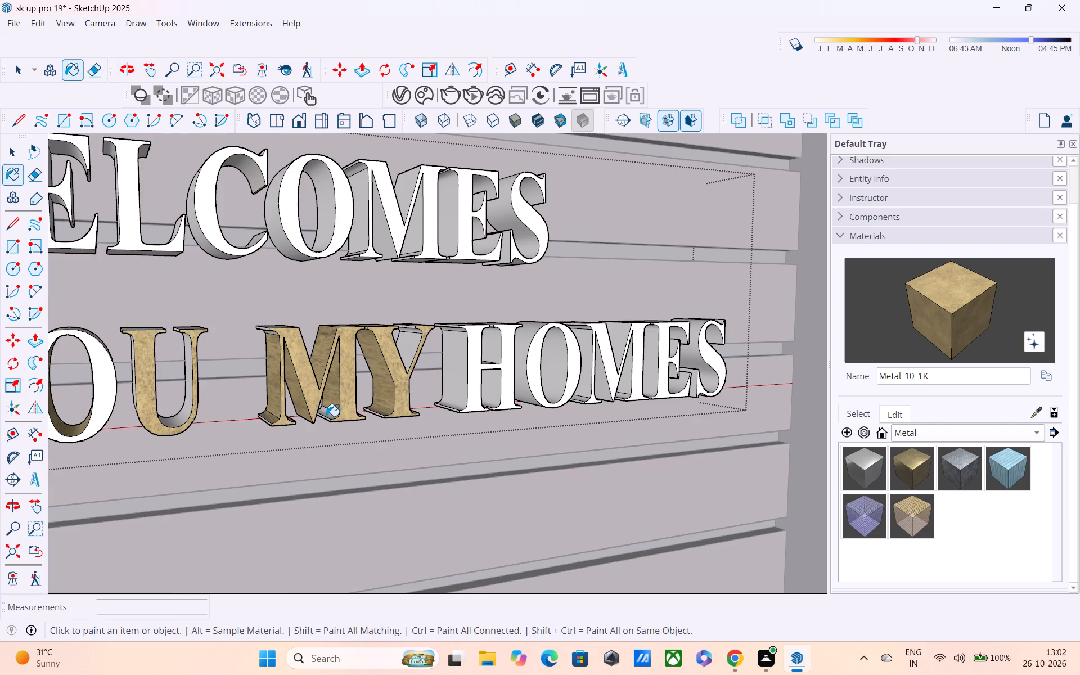
Paint the H of HOMES with Metal_10_1K on its front, outer side and inner side faces.
click(469, 365)
click(452, 359)
scroll(471, 349, up, 2)
middle_drag(475, 352, 408, 359)
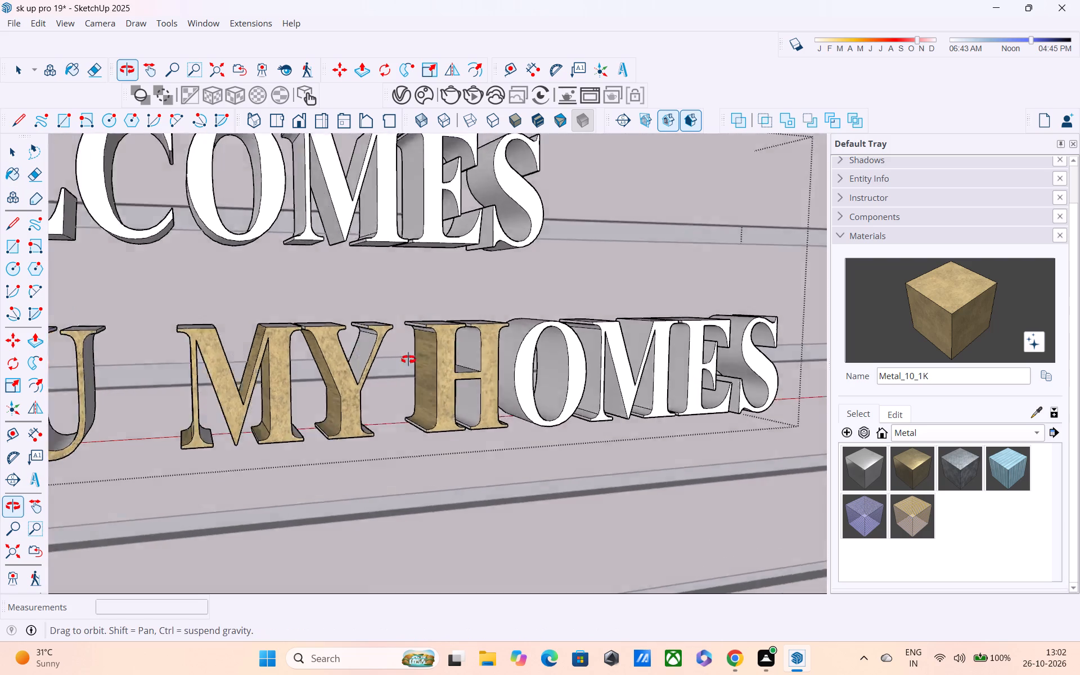
middle_drag(408, 359, 328, 358)
scroll(378, 357, up, 2)
click(341, 349)
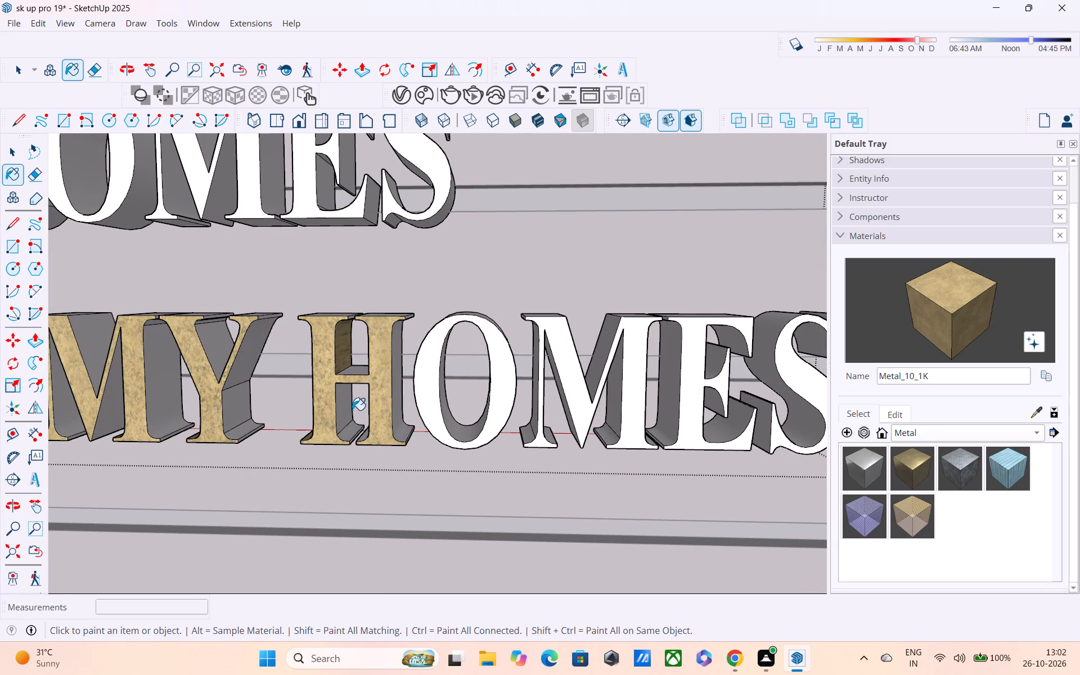
click(352, 410)
click(347, 415)
click(348, 431)
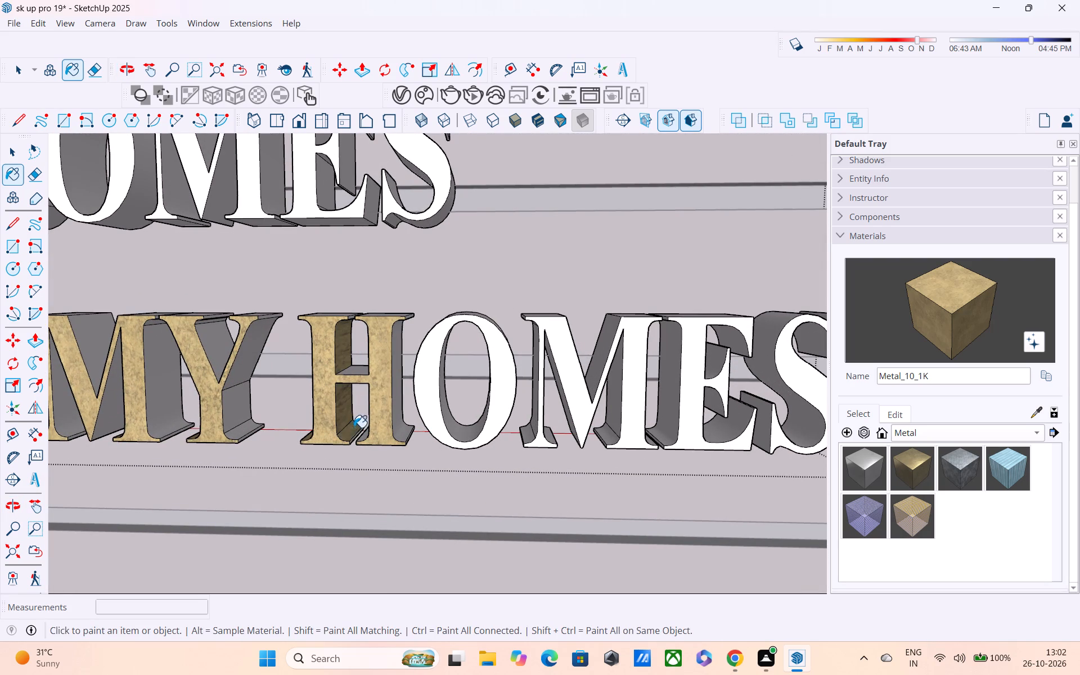
middle_drag(354, 427, 530, 390)
scroll(530, 390, up, 1)
click(398, 400)
click(393, 341)
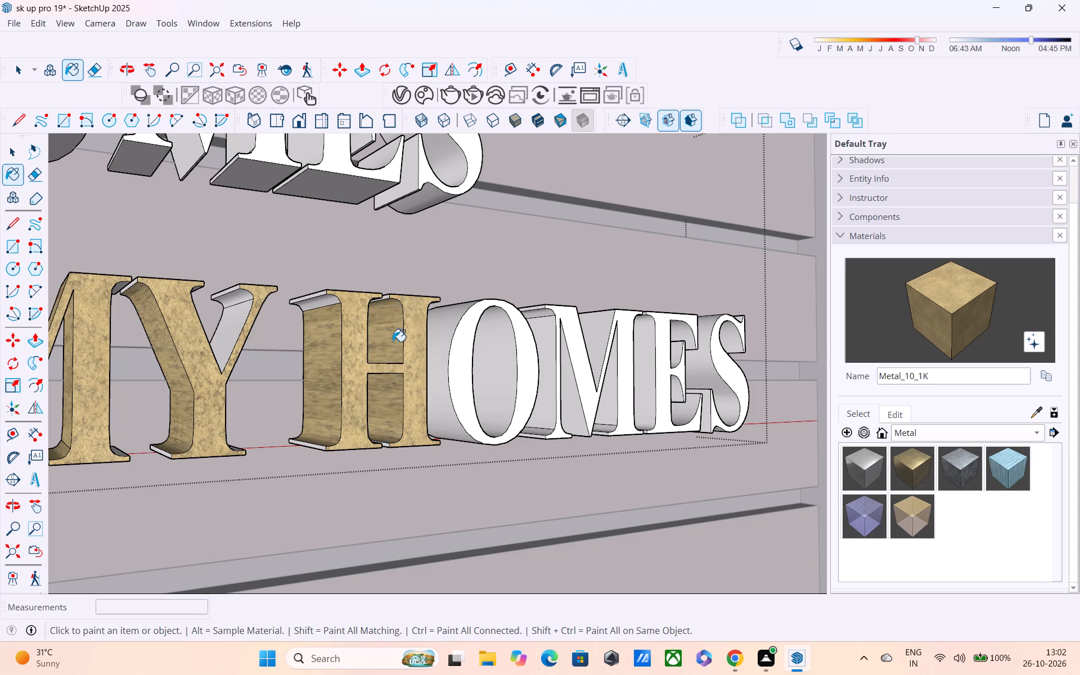
Paint the top faces of the H's crossbar and two uprights with Metal_10_1K.
middle_drag(378, 354, 206, 380)
scroll(172, 365, up, 2)
middle_drag(163, 411, 215, 451)
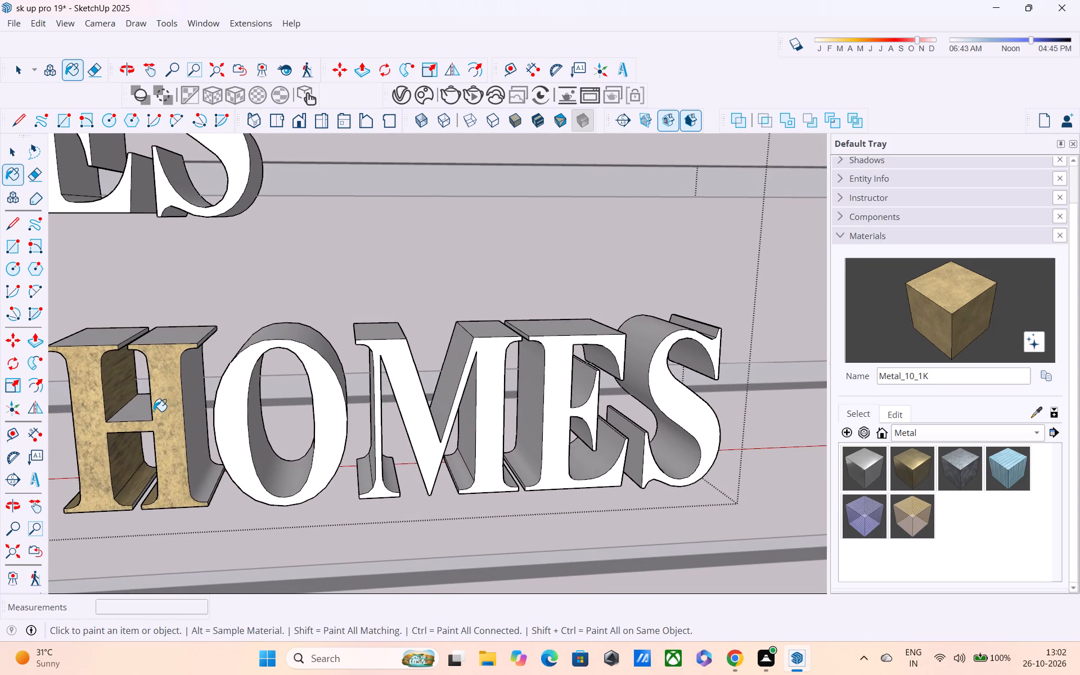
click(134, 404)
click(91, 339)
click(163, 339)
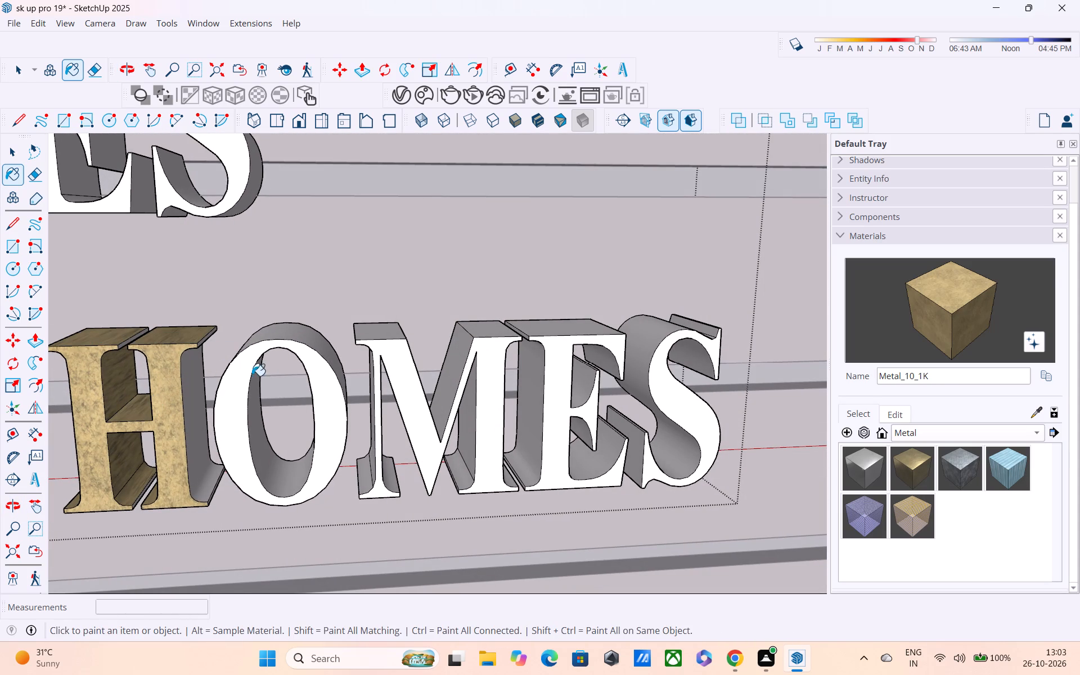
Paint the front, outer and inner faces of the O in HOMES with Metal_10_1K.
click(240, 370)
drag(329, 339, 324, 349)
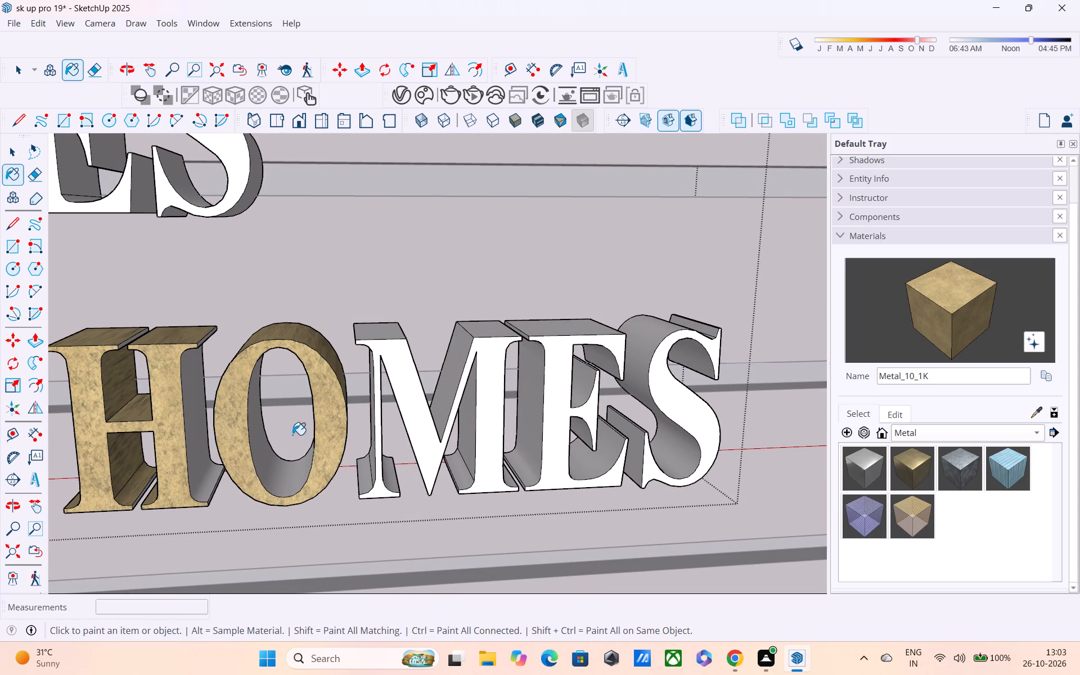
click(283, 470)
Paint the H's right outer side, crossbar underside, bottom faces and thin foot edges with Metal_10_1K.
middle_drag(187, 465, 190, 400)
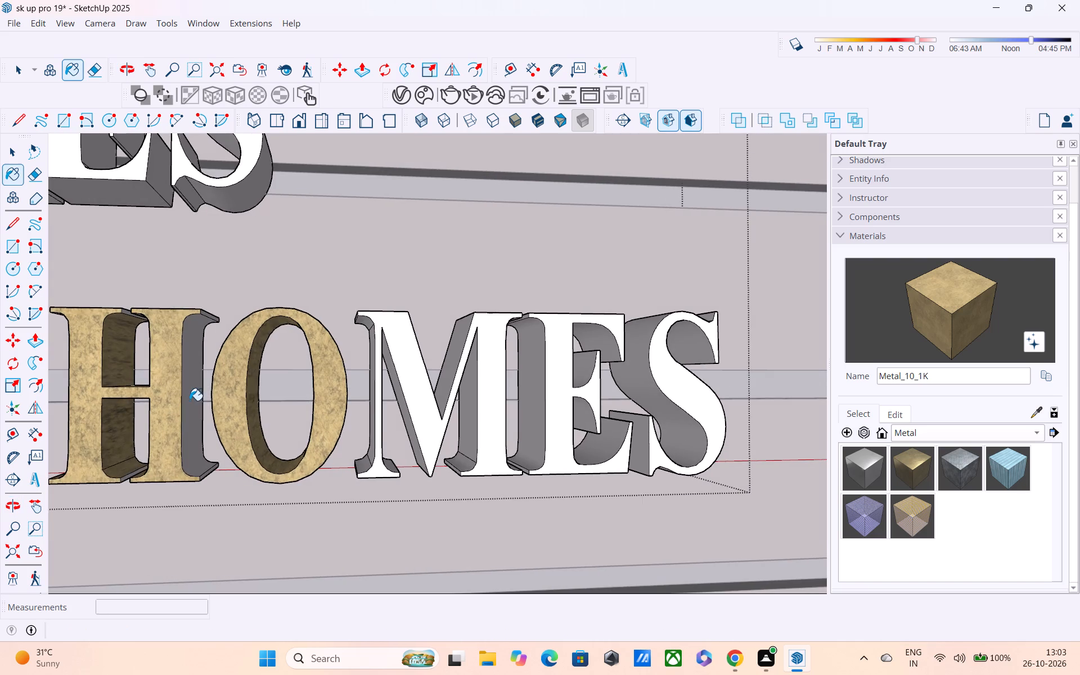
click(190, 400)
middle_drag(179, 429, 388, 294)
click(236, 240)
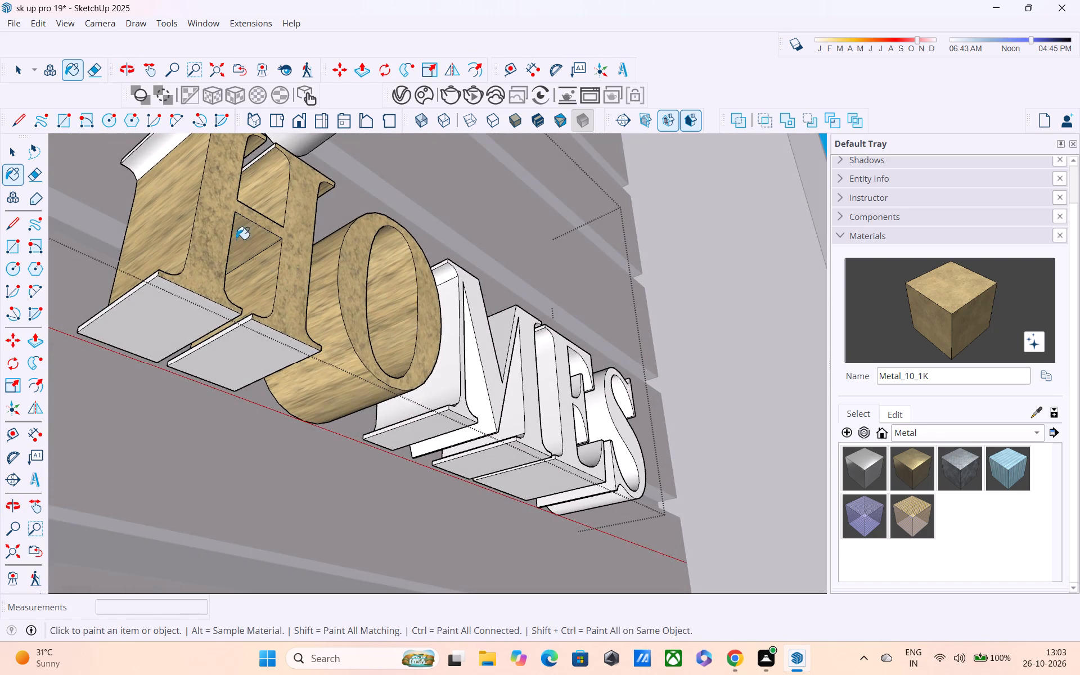
click(172, 319)
click(234, 355)
middle_drag(250, 353, 357, 402)
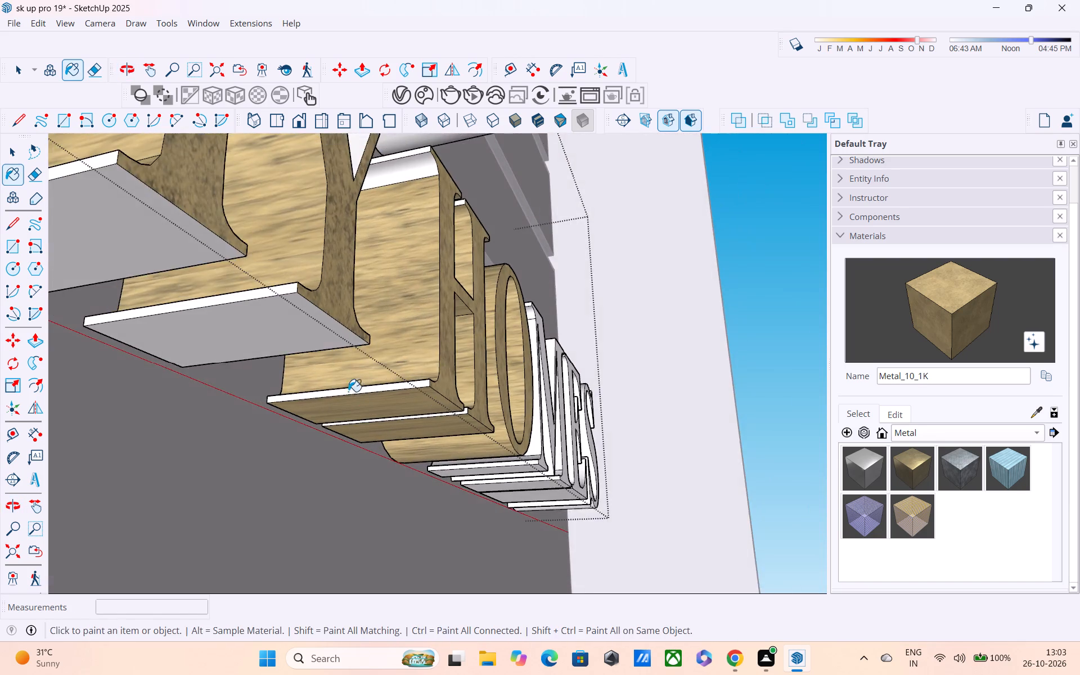
scroll(343, 385, up, 3)
click(348, 394)
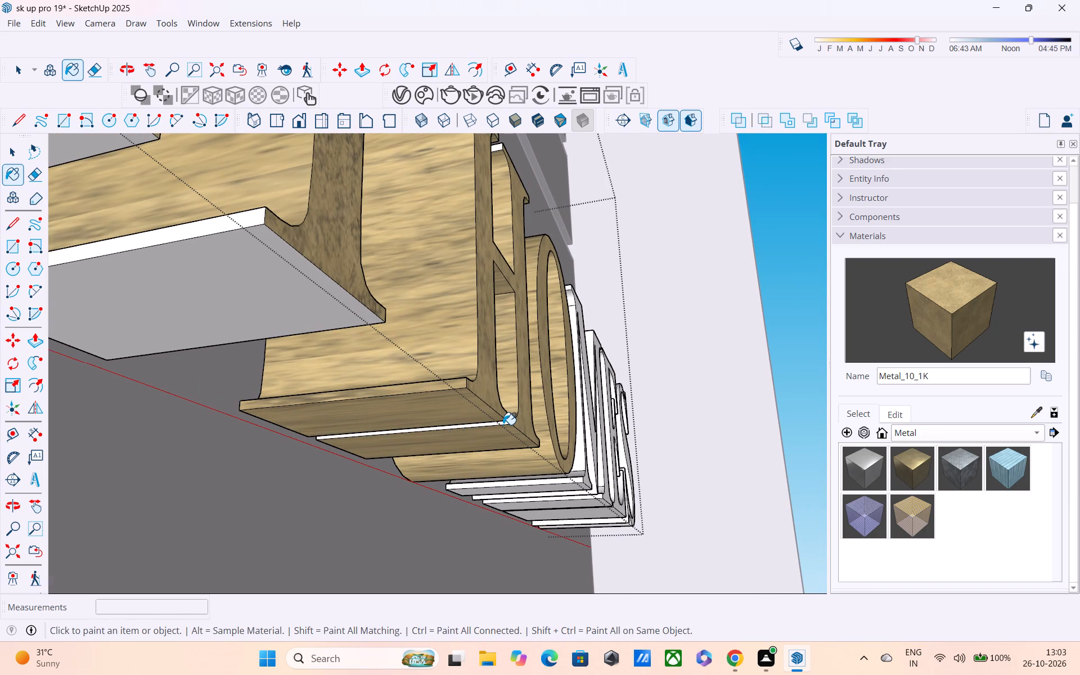
click(504, 424)
Paint the thin upper serif edges of the H in HOMES with Metal_10_1K.
middle_drag(513, 406, 439, 533)
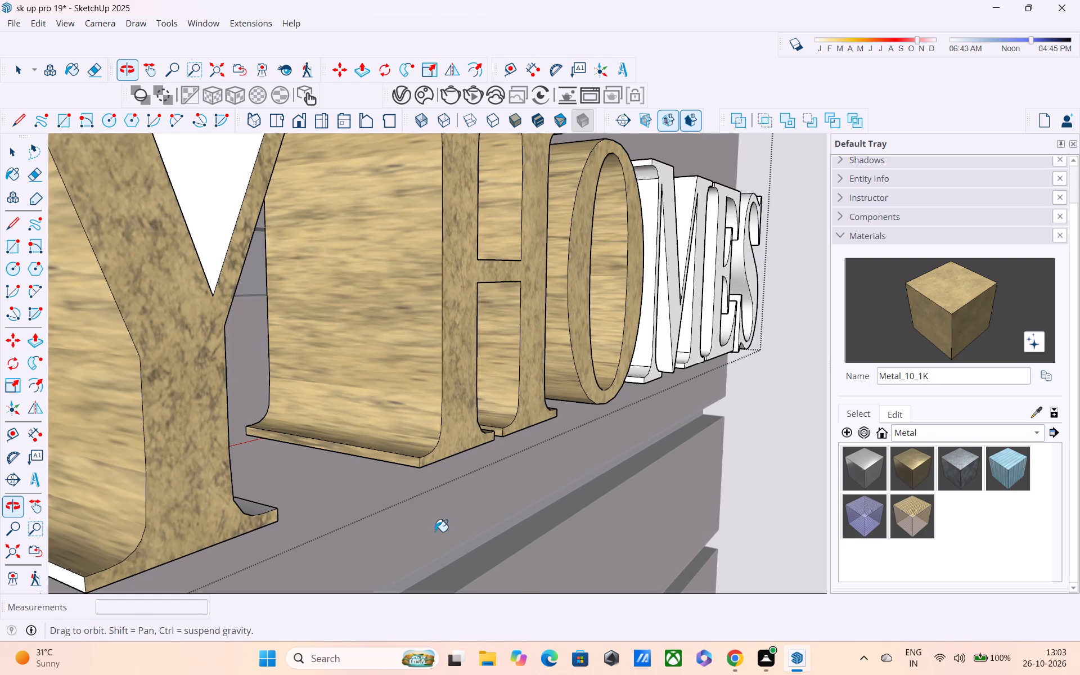
scroll(392, 432, down, 4)
click(391, 217)
click(392, 205)
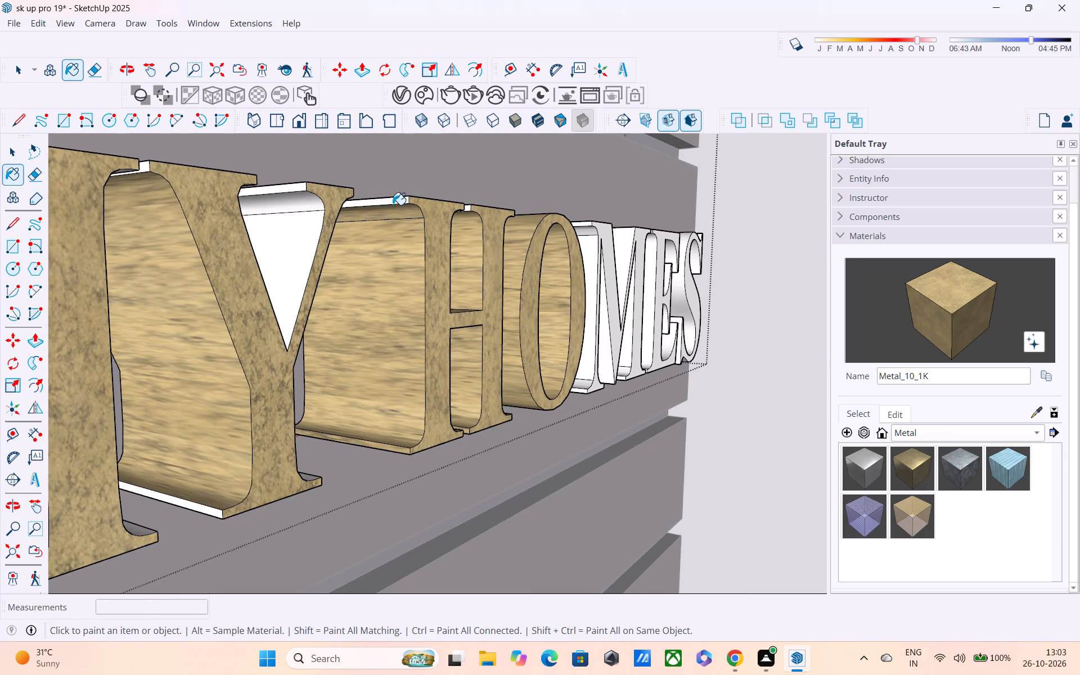
click(399, 201)
drag(451, 206, 417, 268)
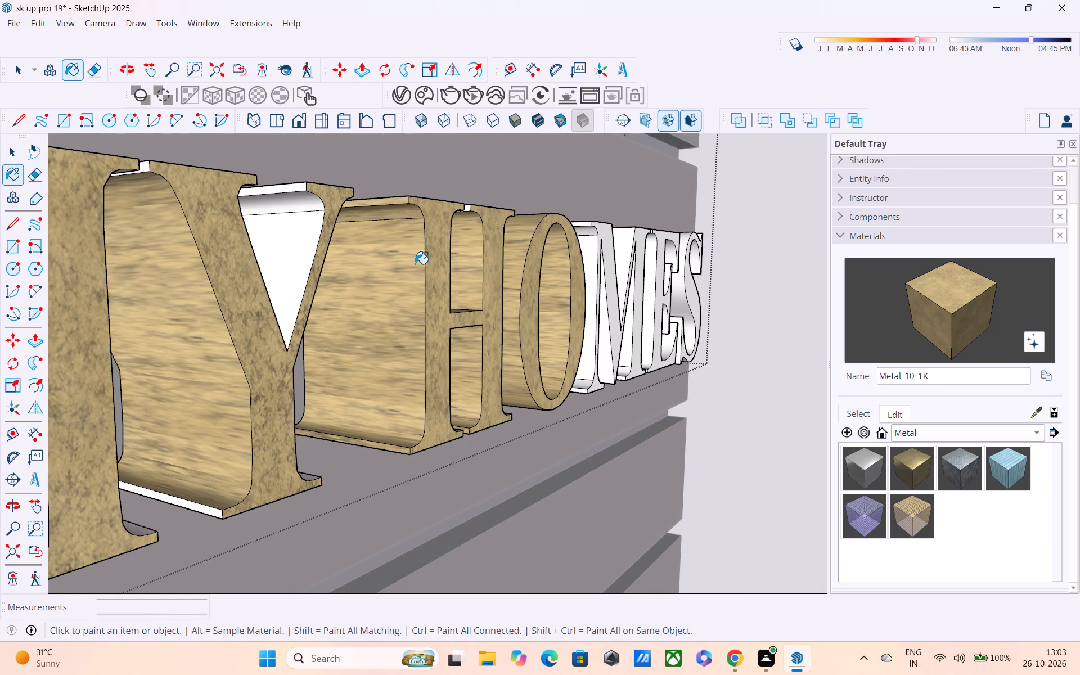
middle_drag(399, 289, 220, 400)
scroll(472, 183, up, 2)
click(486, 185)
Paint the front, left outer side and left foot of the M in HOMES with Metal_10_1K.
middle_drag(535, 196, 533, 195)
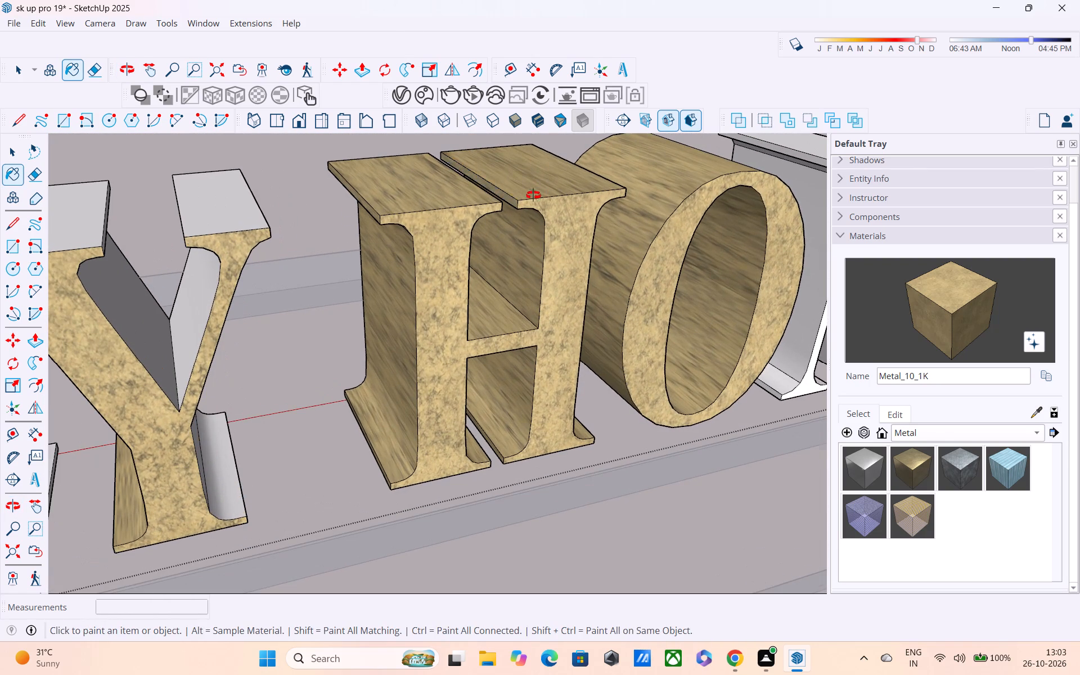
middle_drag(533, 195, 396, 93)
scroll(397, 132, down, 5)
scroll(431, 231, down, 5)
click(679, 238)
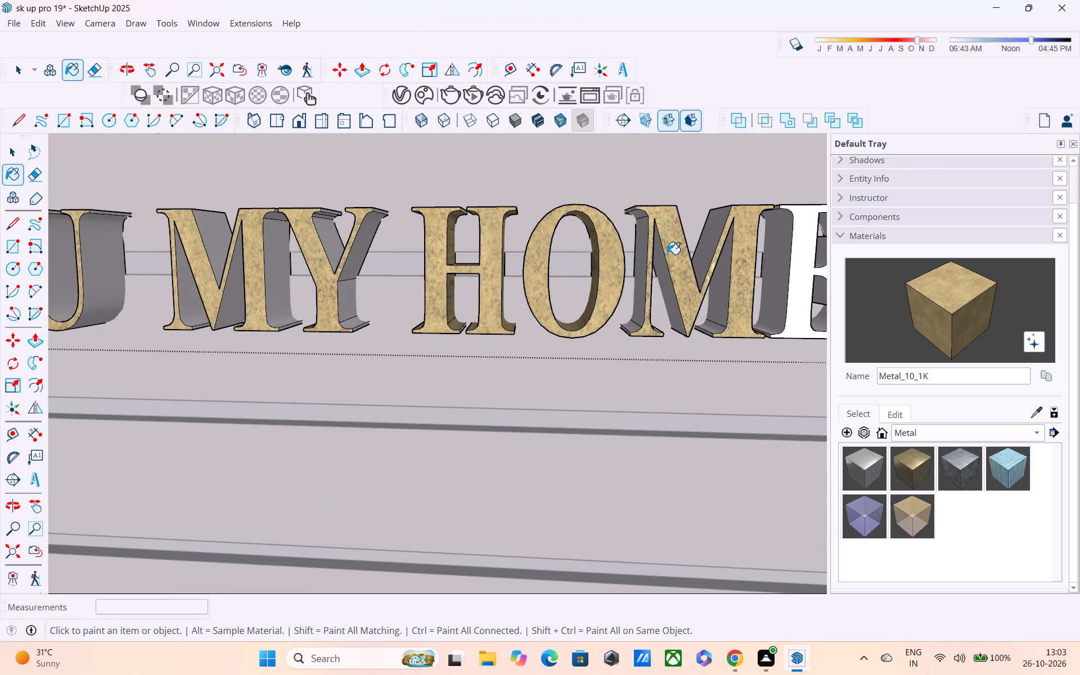
click(644, 252)
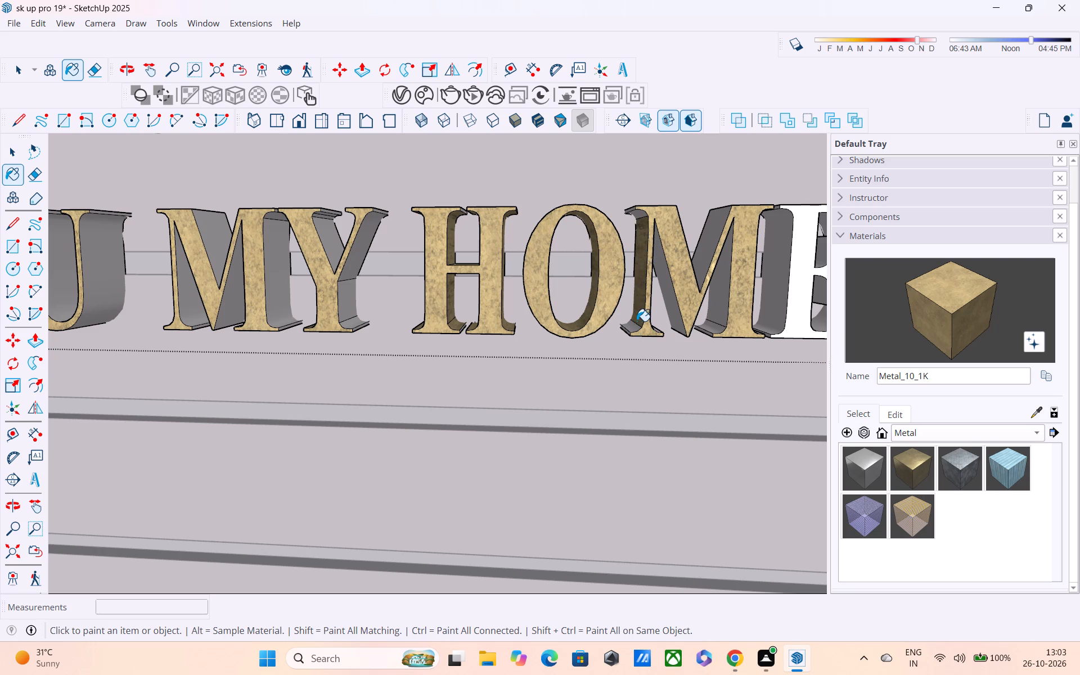
click(633, 328)
click(625, 334)
middle_drag(646, 325, 760, 232)
scroll(644, 303, up, 4)
scroll(606, 365, up, 4)
click(607, 354)
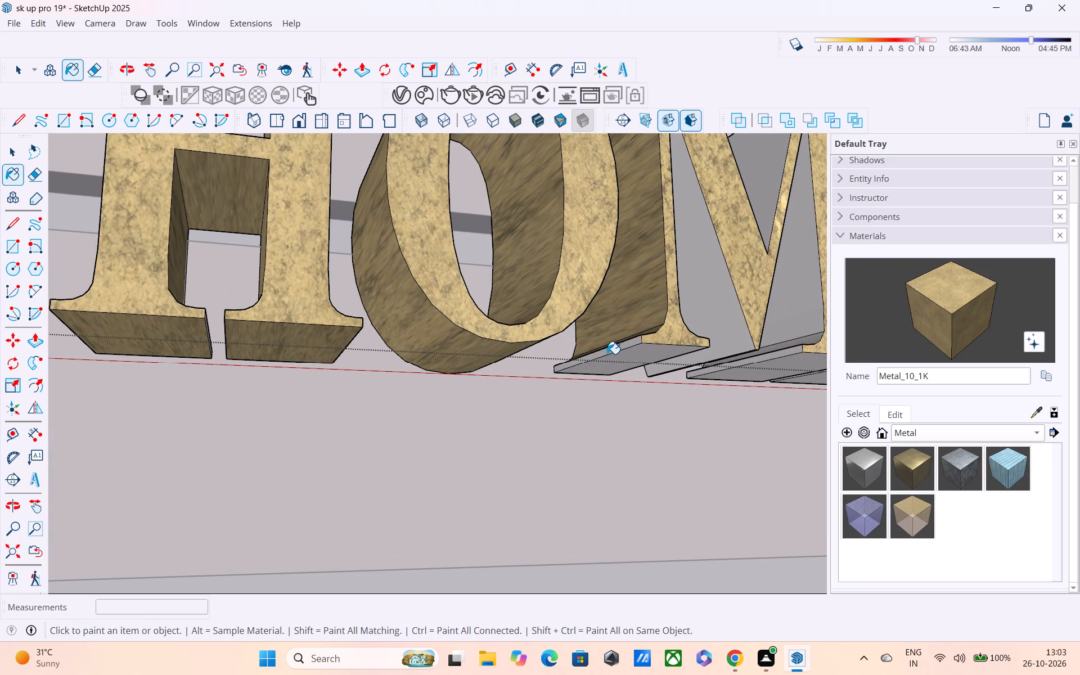
click(607, 361)
Paint the M's inner faces, right outer side and foot serifs, plus the E's lower inner face, with Metal_10_1K.
middle_drag(665, 339, 164, 411)
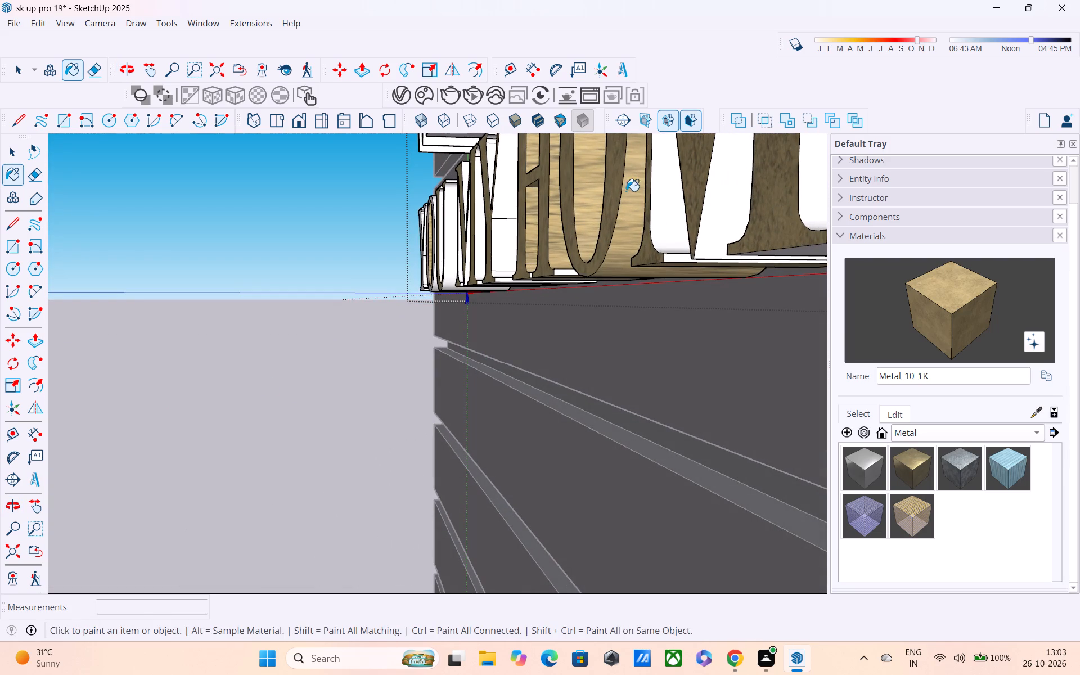
click(663, 198)
click(727, 201)
click(682, 264)
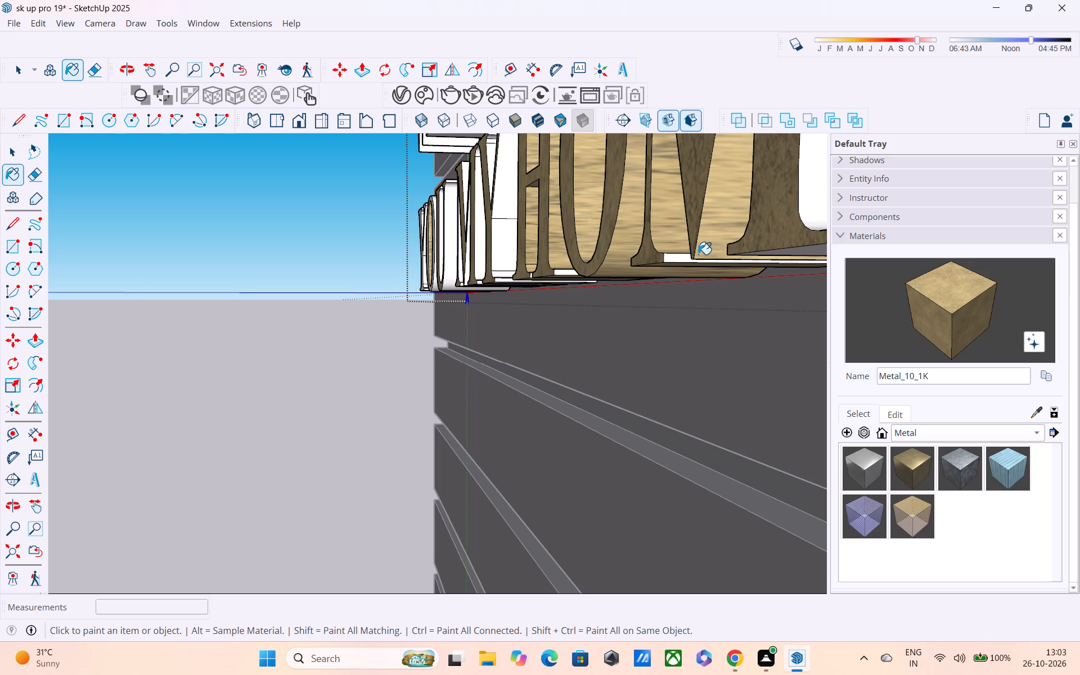
click(681, 257)
scroll(713, 237, down, 8)
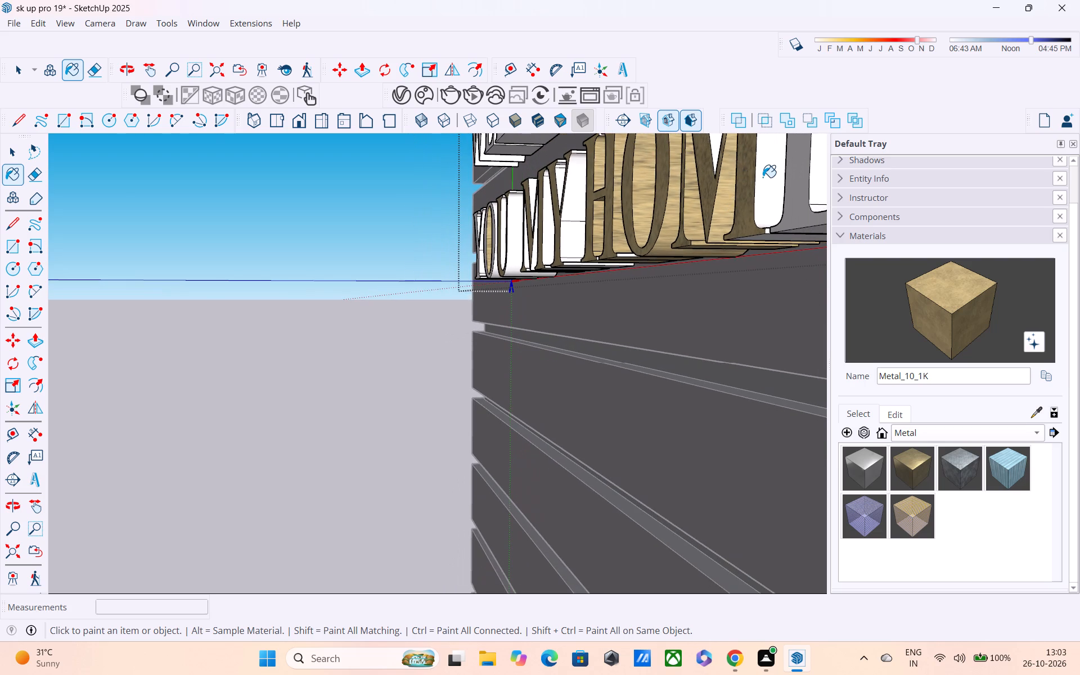
click(766, 177)
click(767, 236)
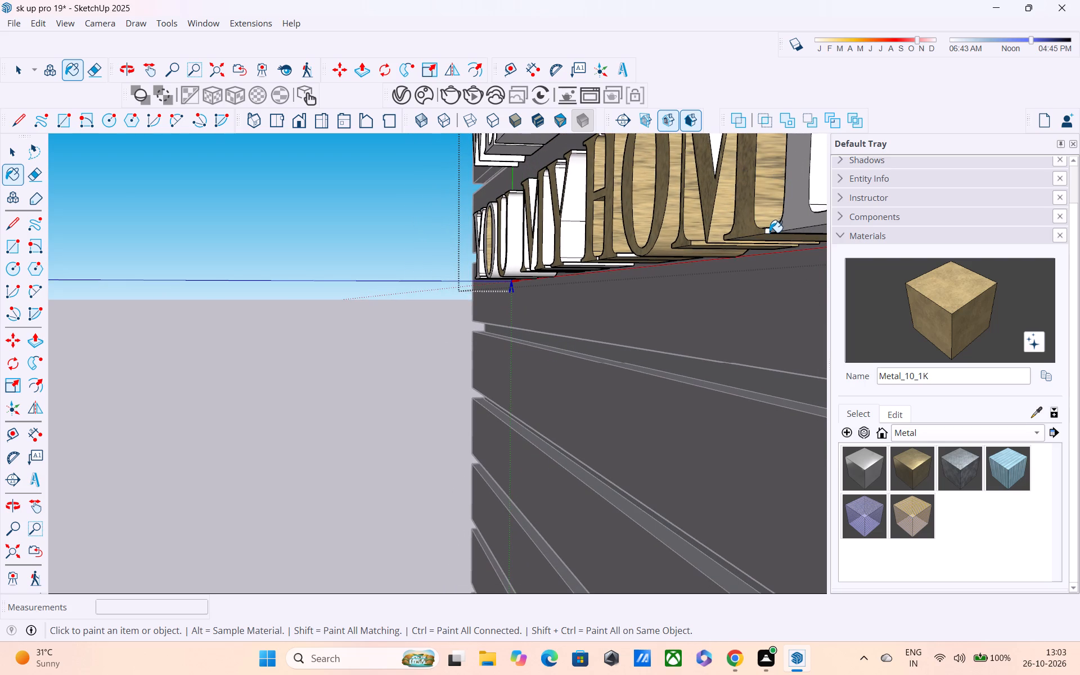
click(769, 232)
click(812, 172)
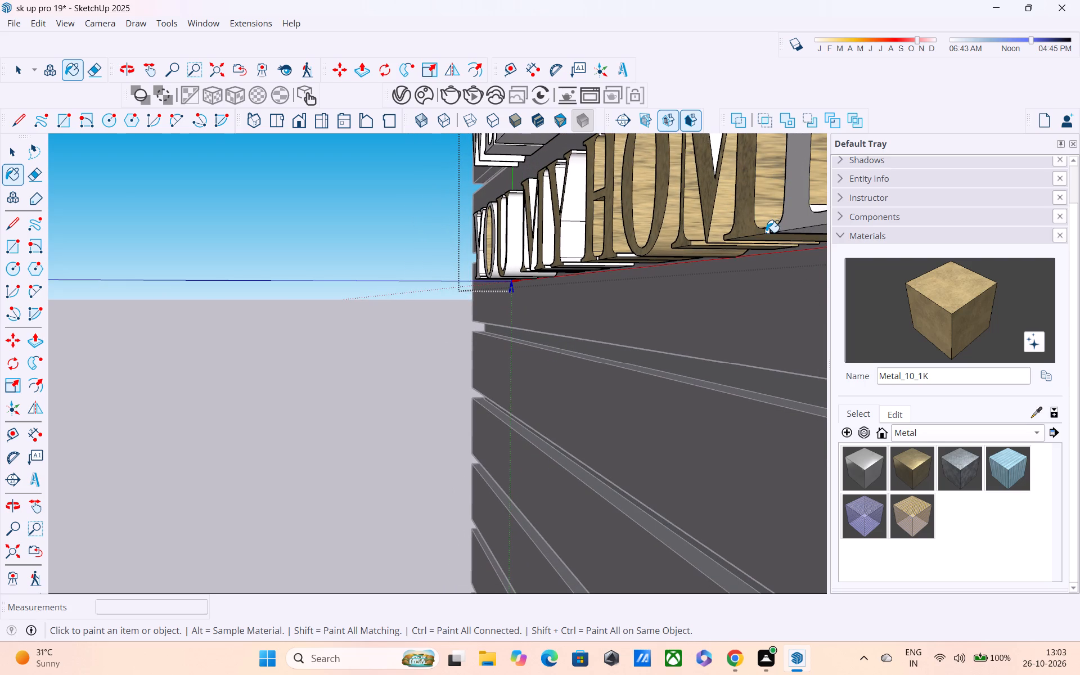
click(766, 232)
Paint the E's front, inner faces, arm ends and lower curve, and the M's upper right serif, with Metal_10_1K.
scroll(766, 220, down, 2)
shift+middle_drag(756, 212, 655, 338)
click(632, 210)
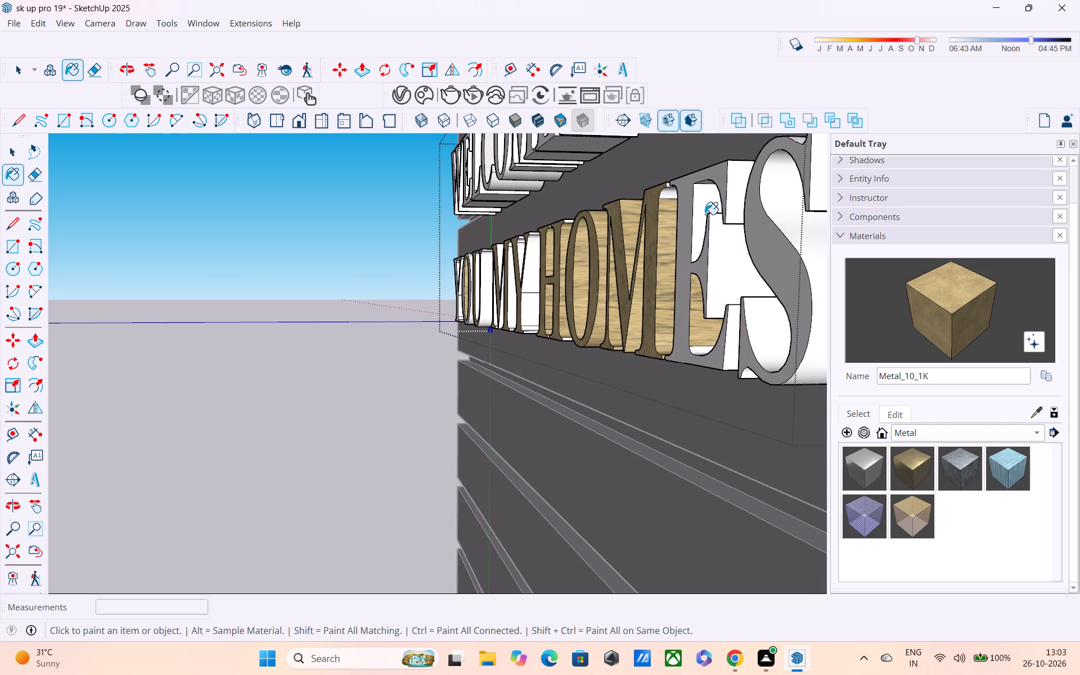
click(696, 202)
click(669, 191)
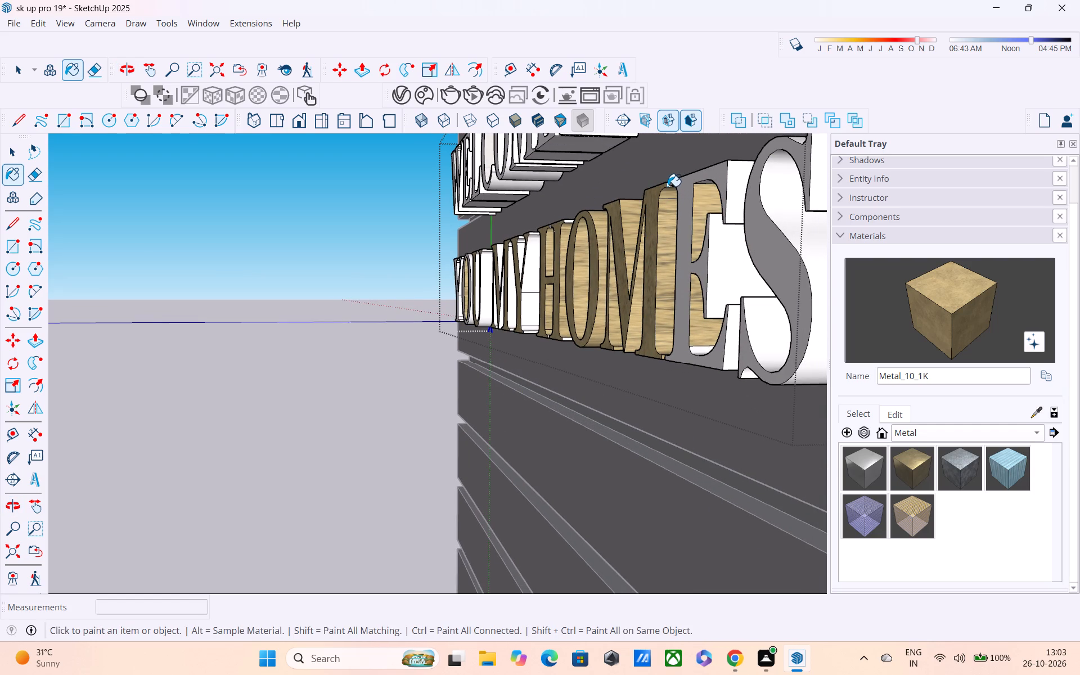
click(668, 186)
click(720, 178)
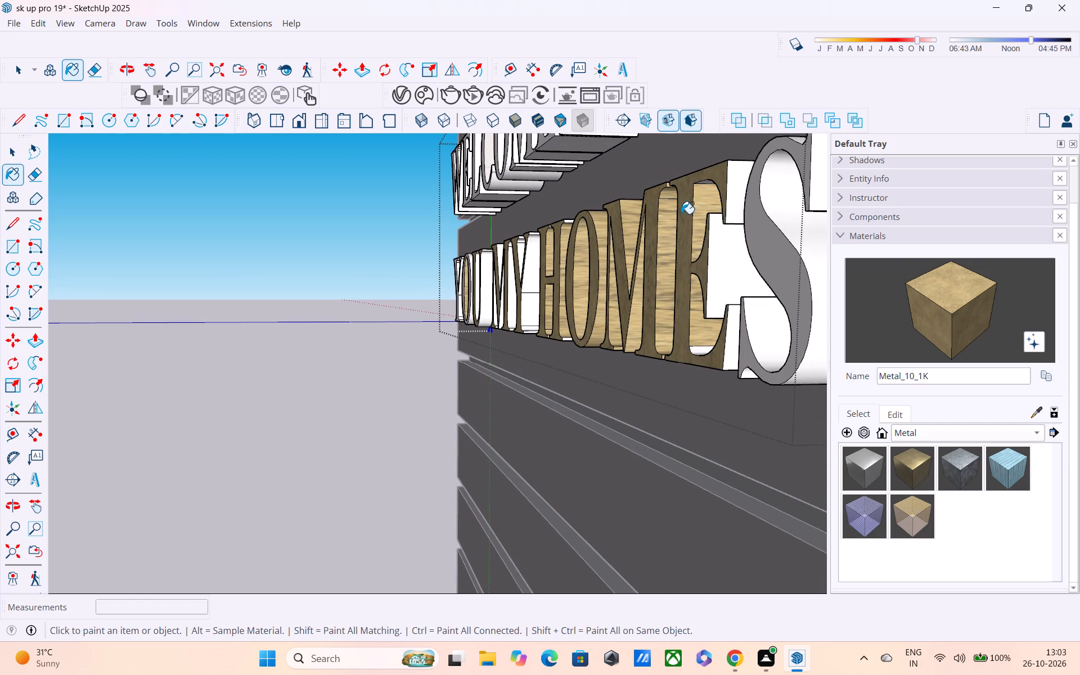
click(715, 238)
click(736, 206)
click(731, 329)
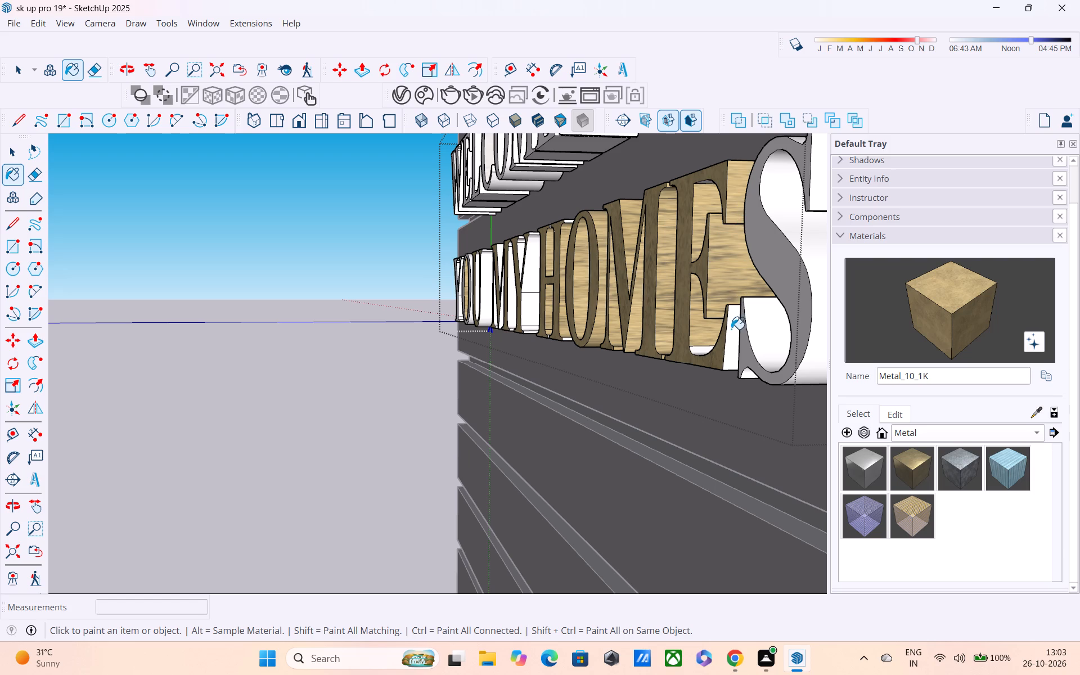
middle_drag(715, 336, 794, 385)
scroll(634, 308, up, 2)
click(628, 305)
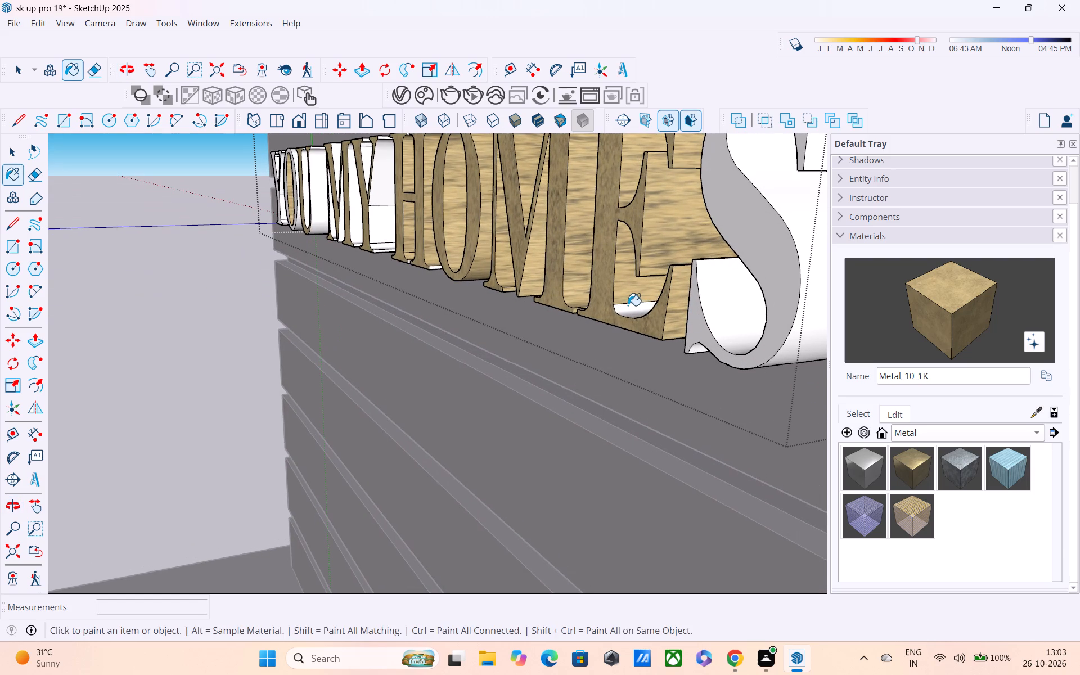
Paint the front, inner and outer faces of the S in HOMES with Metal_10_1K.
click(727, 292)
click(701, 328)
middle_drag(782, 207, 778, 207)
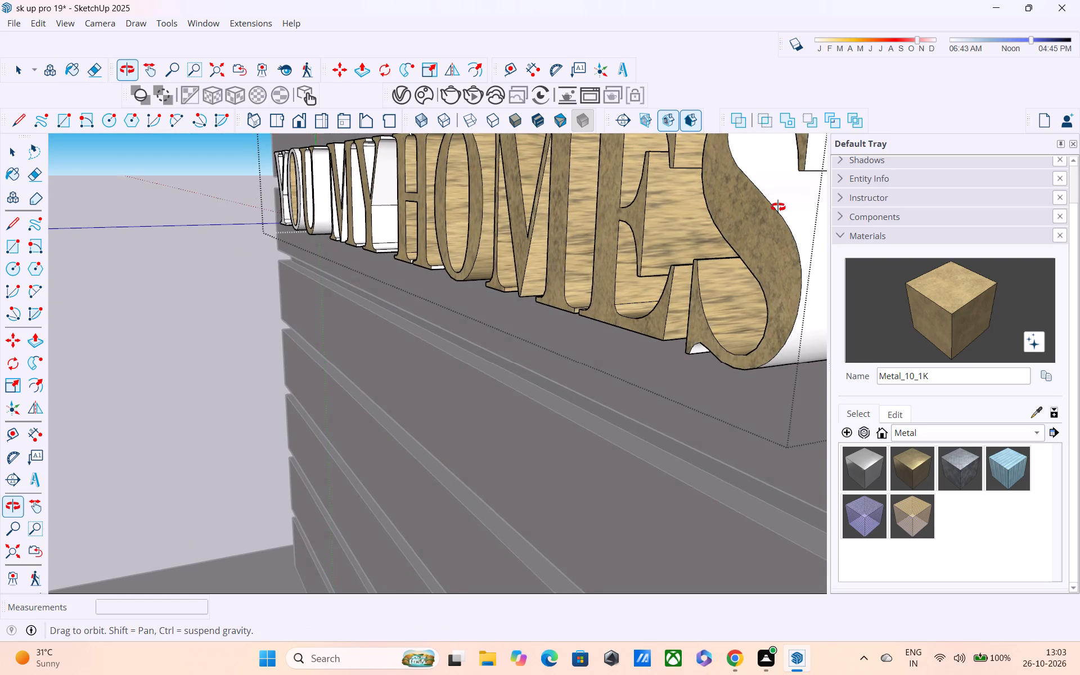
middle_drag(778, 207, 646, 211)
click(712, 219)
click(715, 148)
Paint the remaining underside at the lower tip of the S in HOMES with Metal_10_1K.
shift+middle_drag(751, 183, 551, 109)
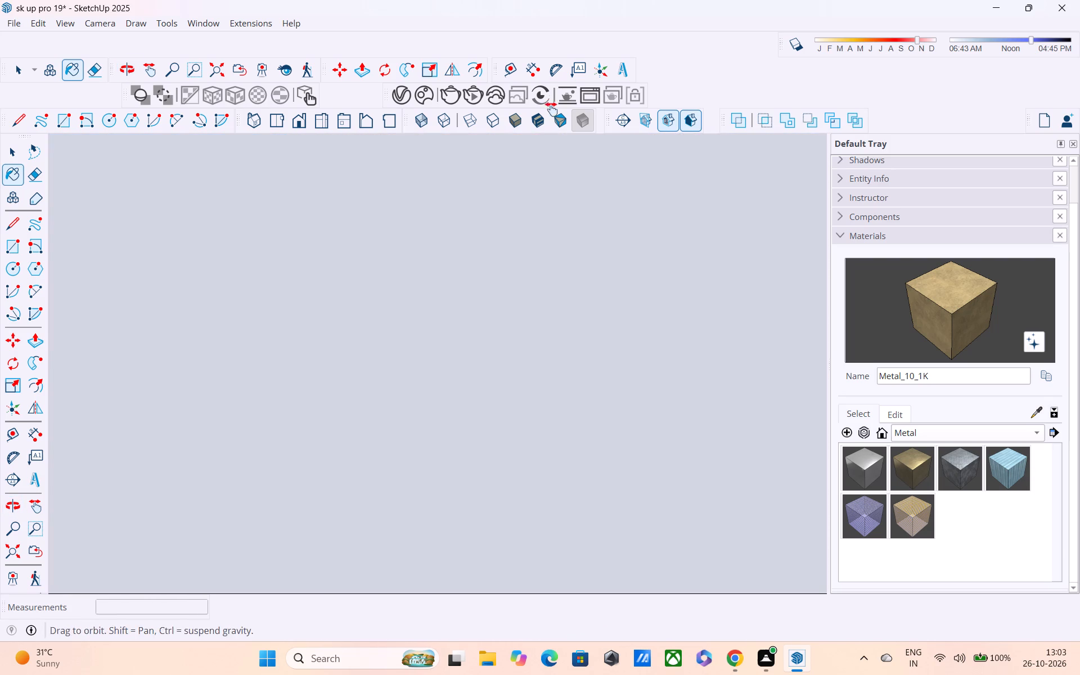
shift+middle_drag(551, 109, 537, 91)
click(7, 555)
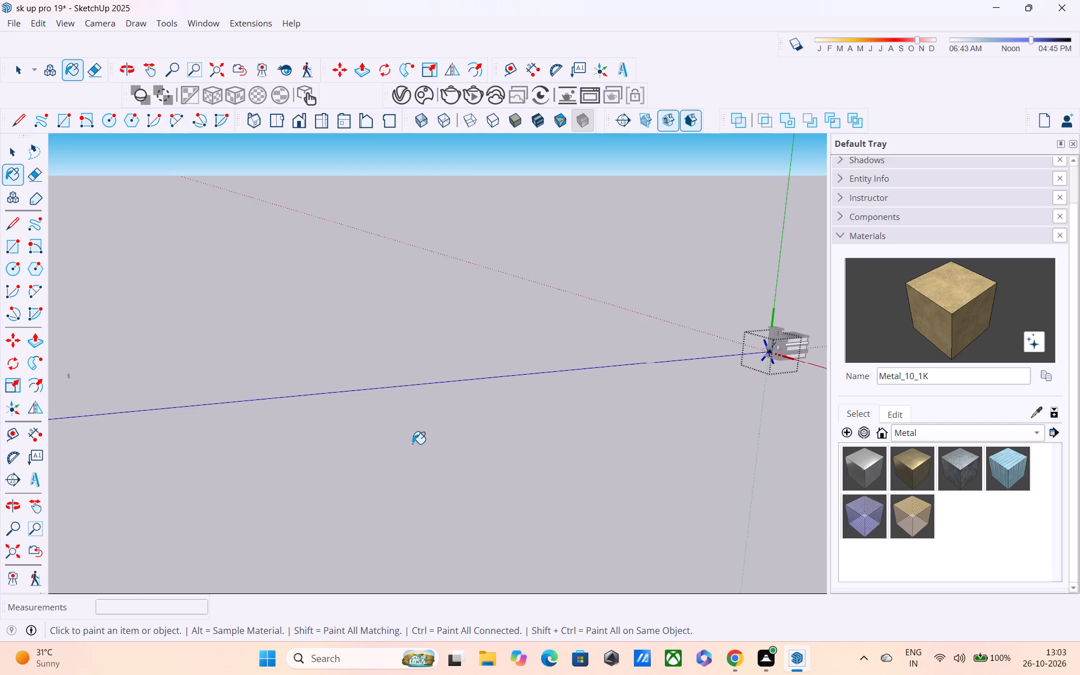
scroll(768, 338, up, 8)
middle_drag(749, 359, 527, 399)
scroll(563, 397, up, 2)
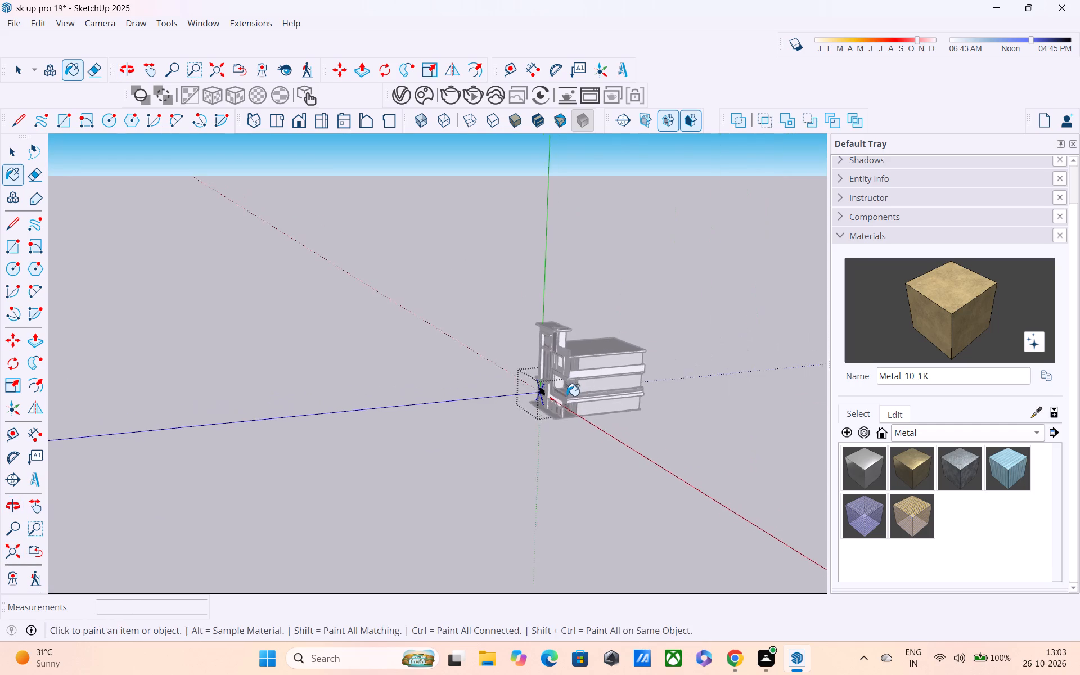
scroll(566, 396, up, 4)
scroll(567, 398, down, 1)
scroll(567, 398, up, 20)
scroll(567, 398, up, 6)
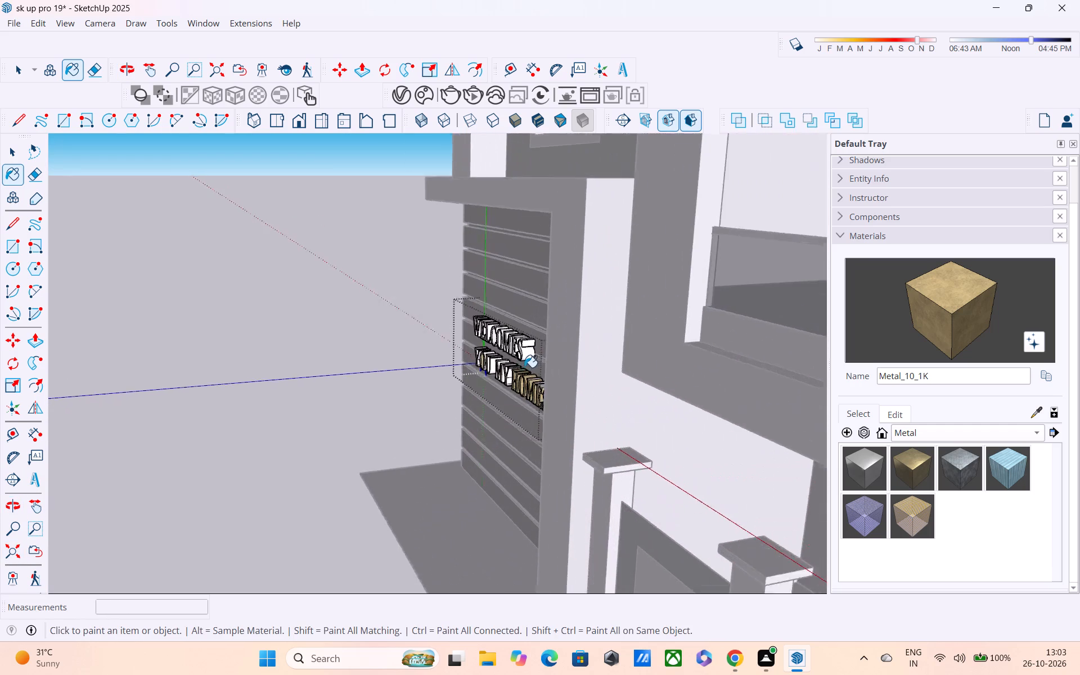
scroll(524, 367, up, 7)
middle_drag(549, 382, 503, 280)
shift+scroll(538, 373, up, 1)
middle_drag(516, 316, 624, 287)
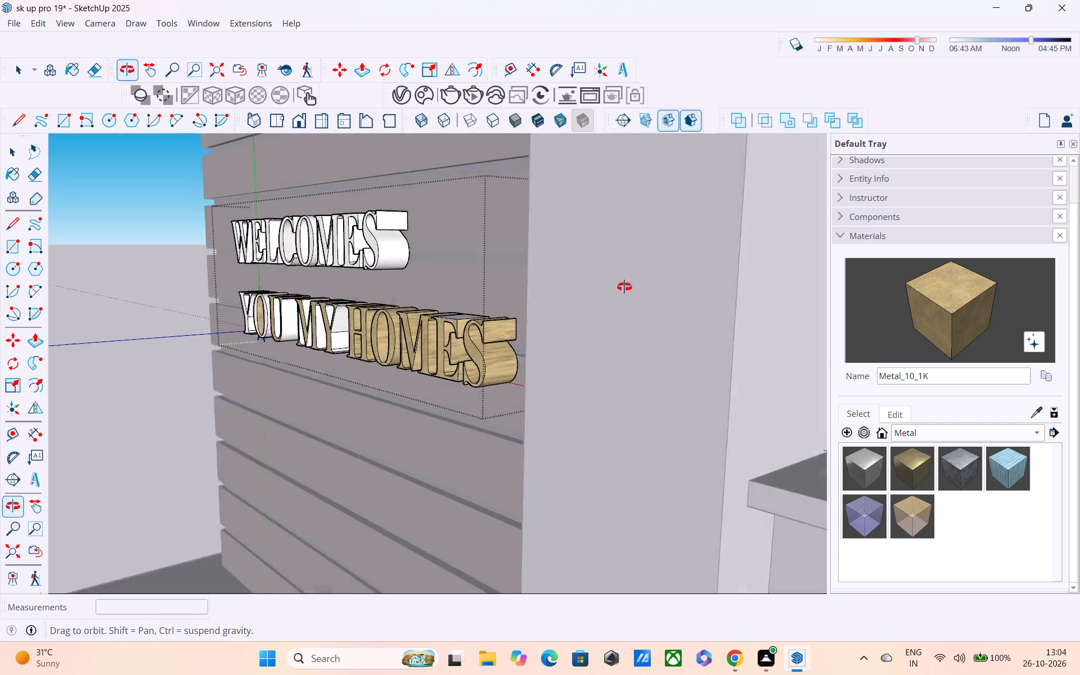
middle_drag(624, 287, 681, 260)
middle_drag(498, 335, 560, 137)
scroll(518, 172, up, 4)
scroll(505, 219, up, 2)
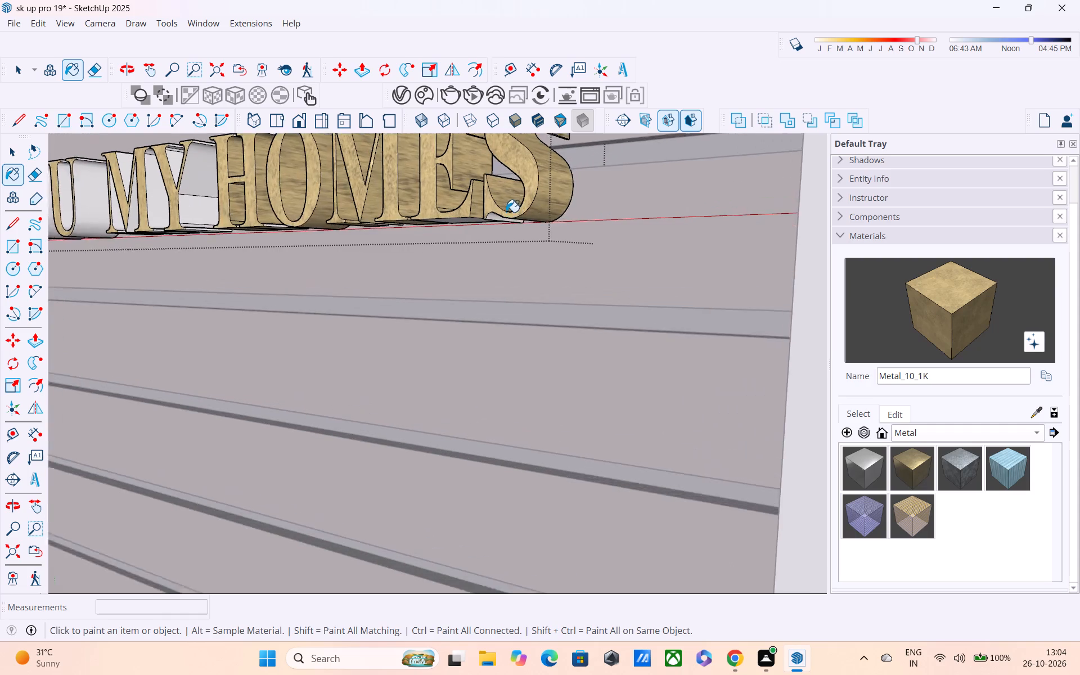
scroll(506, 212, up, 1)
middle_drag(503, 206, 475, 148)
scroll(490, 237, up, 4)
click(496, 224)
Paint the top faces of the E and both stems of the M in HOMES with Metal_10_1K.
shift+middle_drag(496, 215, 548, 547)
middle_drag(528, 411, 442, 559)
click(516, 322)
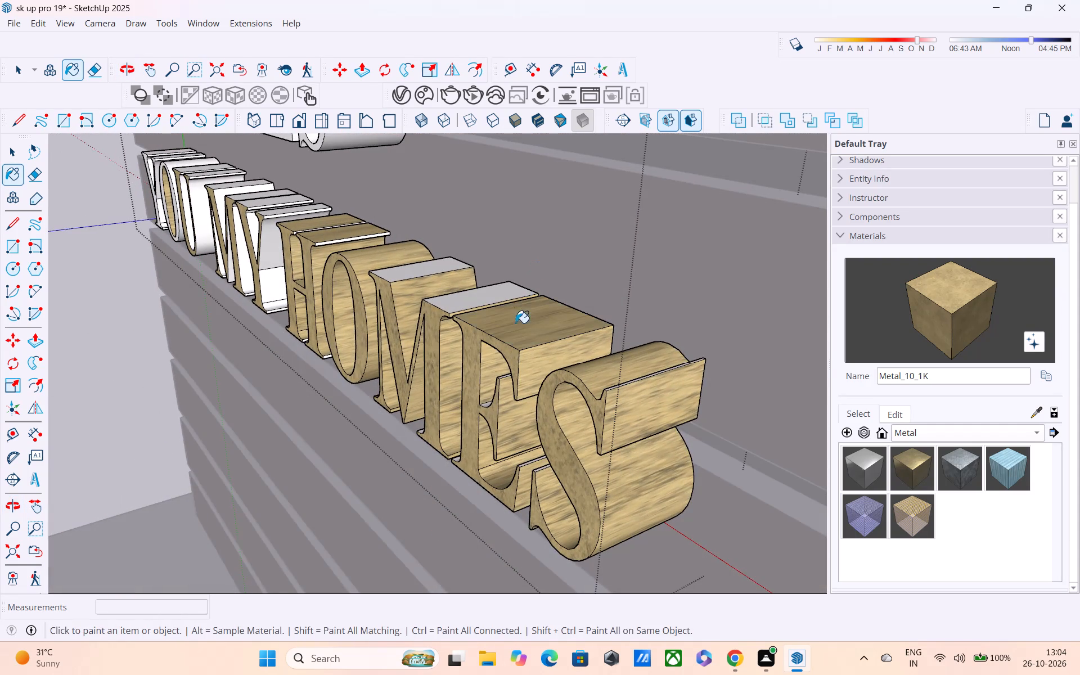
click(490, 282)
click(465, 301)
click(417, 263)
click(416, 268)
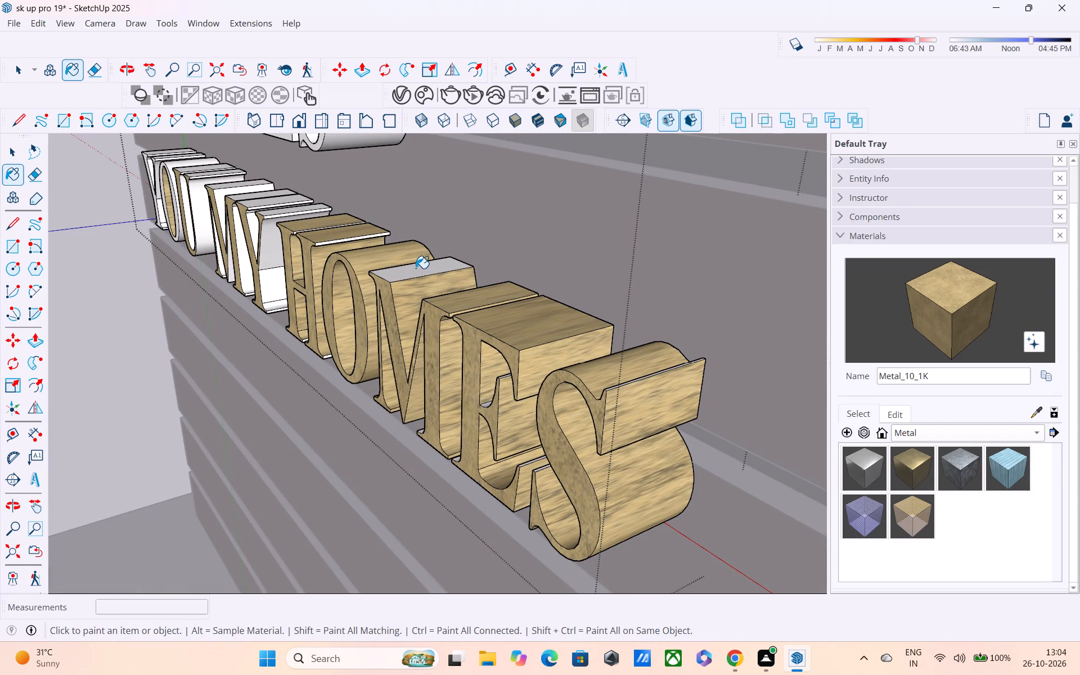
Paint the remaining right-hand serif edges on top of the H's two uprights with Metal_10_1K.
shift+middle_drag(424, 273, 570, 400)
scroll(491, 340, up, 2)
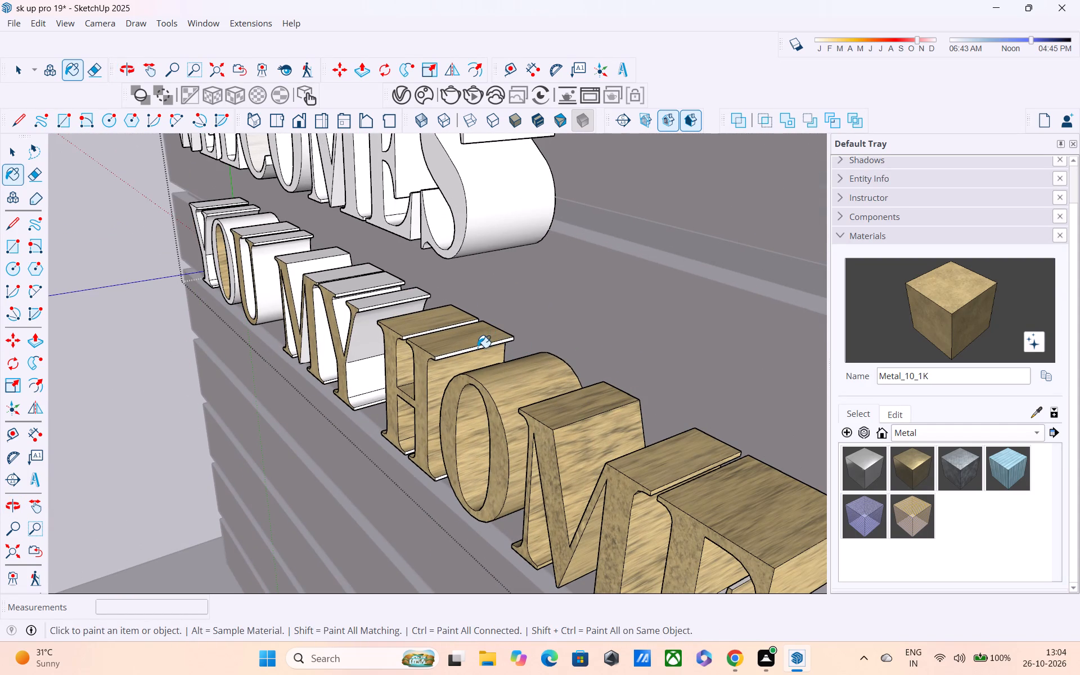
click(478, 348)
click(433, 332)
Paint the top faces of both letters in MY with Metal_10_1K.
middle_drag(446, 340, 620, 472)
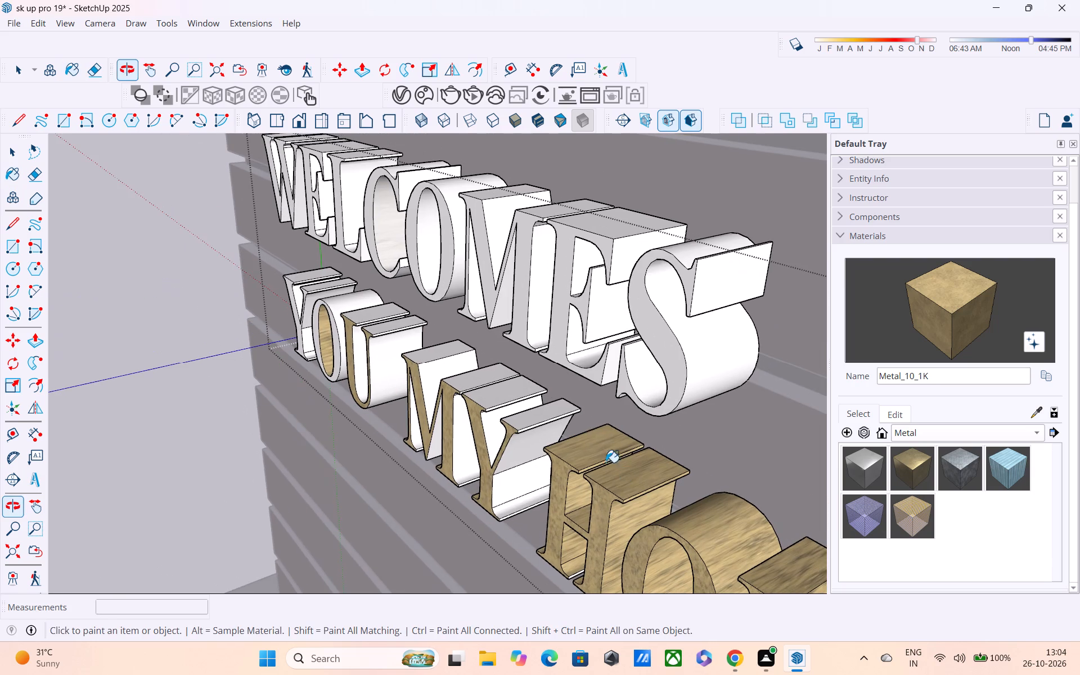
click(549, 408)
click(520, 386)
click(498, 375)
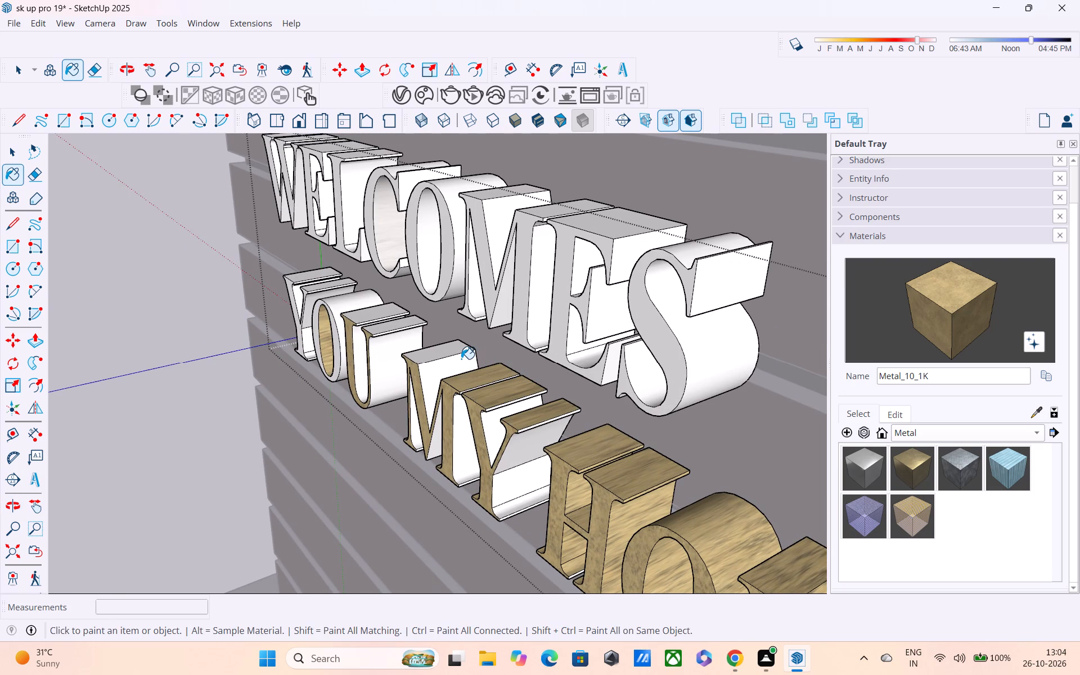
scroll(461, 358, up, 3)
click(437, 349)
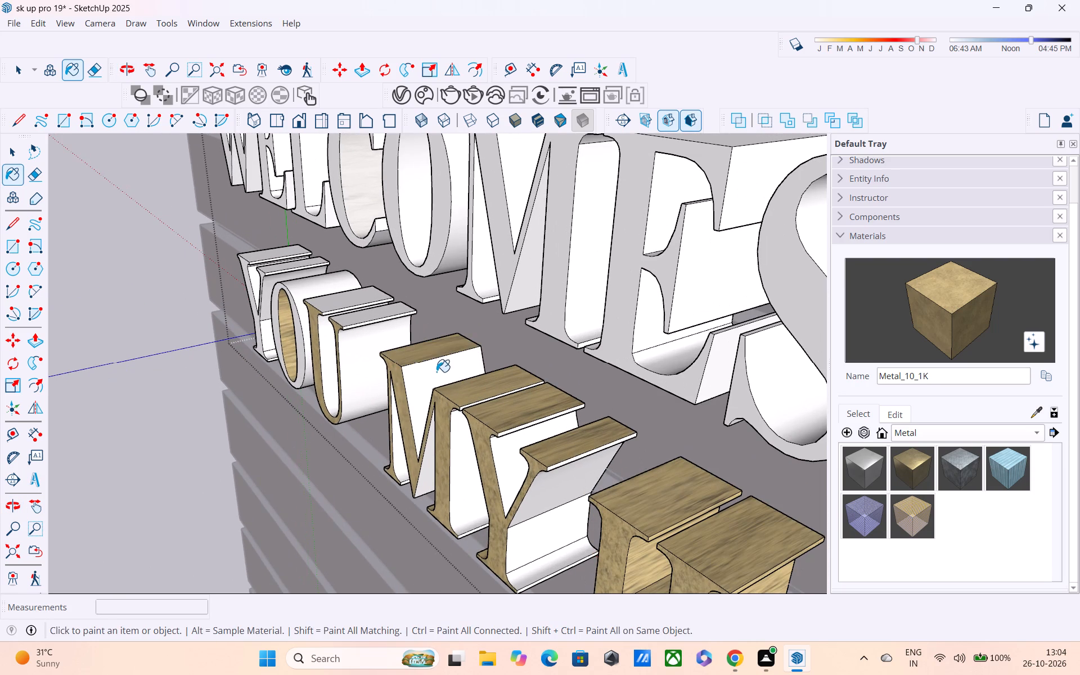
Paint the right-facing side faces and the inner diagonal face of the M in MY with Metal_10_1K.
click(436, 377)
click(457, 453)
click(425, 452)
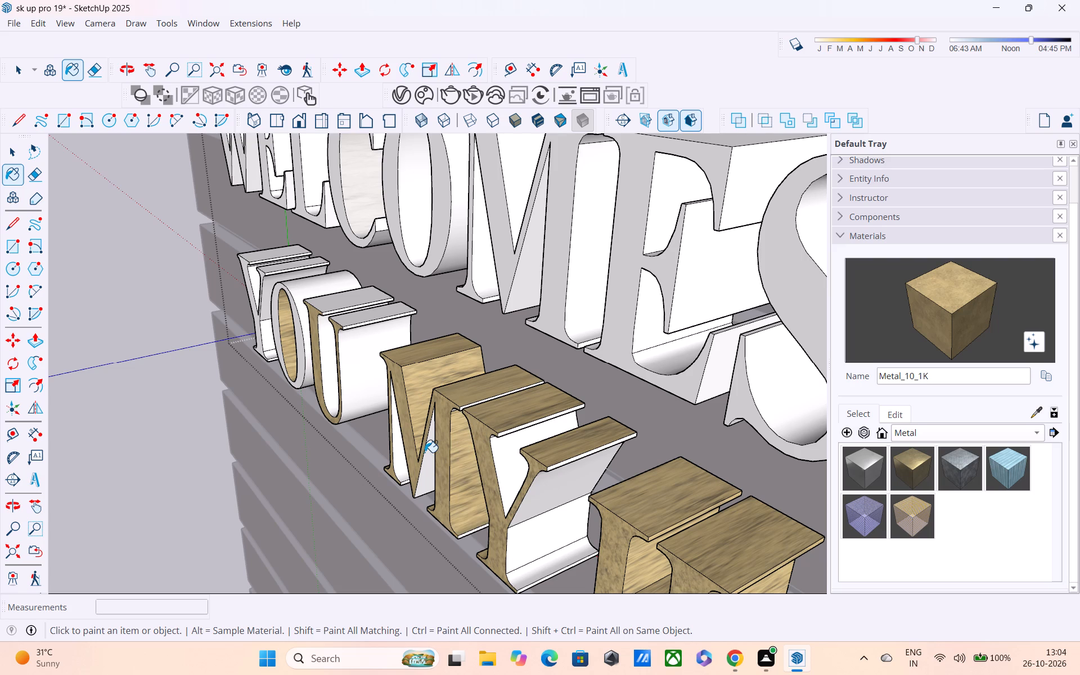
click(427, 462)
click(398, 449)
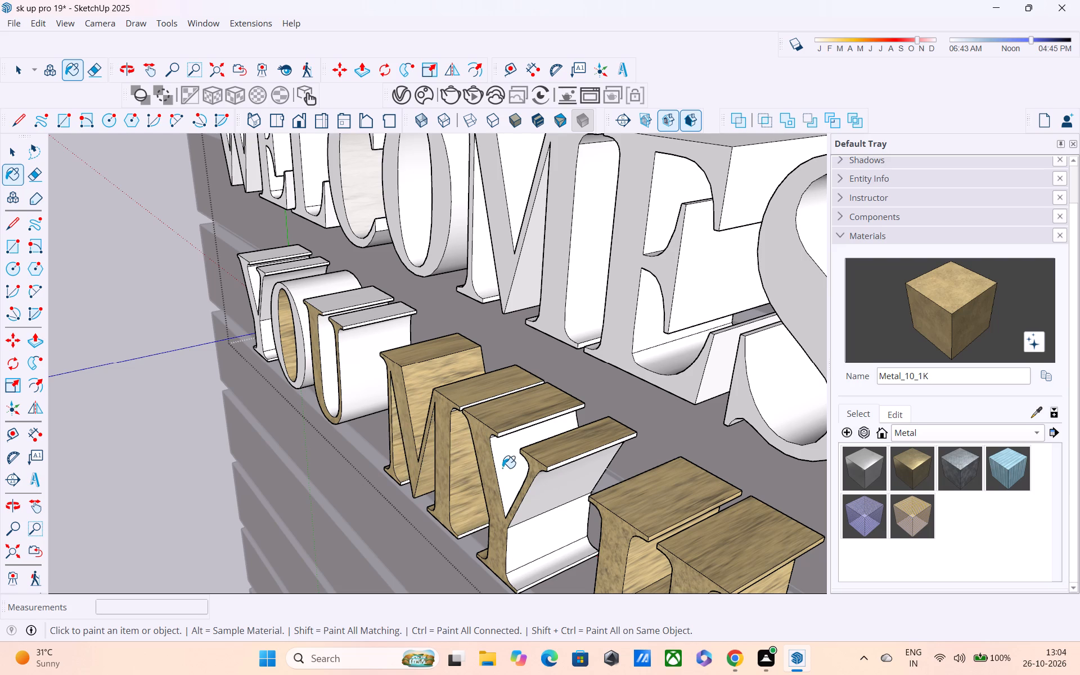
Paint the inner, arm, stem and foot faces of the Y in MY with Metal_10_1K, including its right-hand top serif edges.
click(502, 468)
click(528, 518)
click(541, 541)
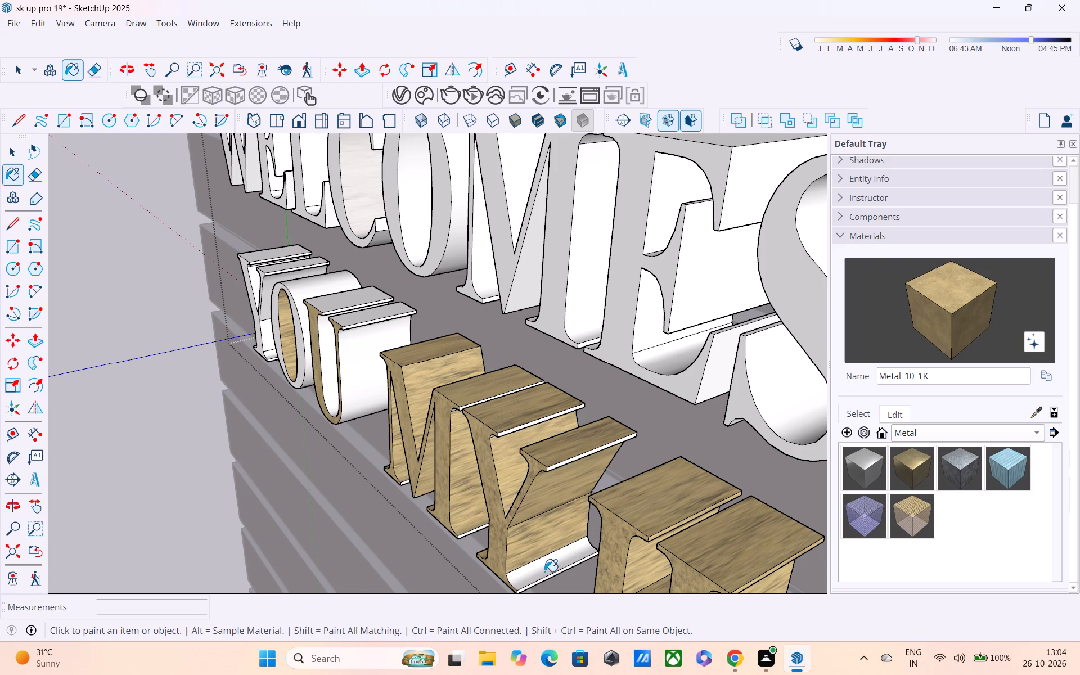
click(544, 571)
click(556, 466)
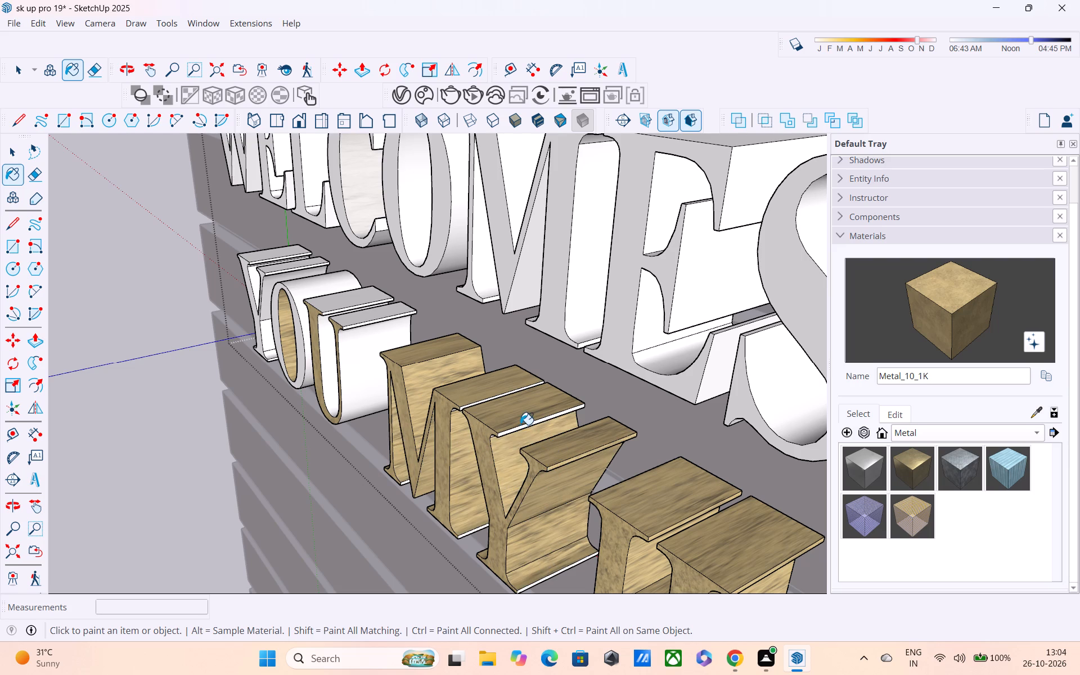
click(520, 429)
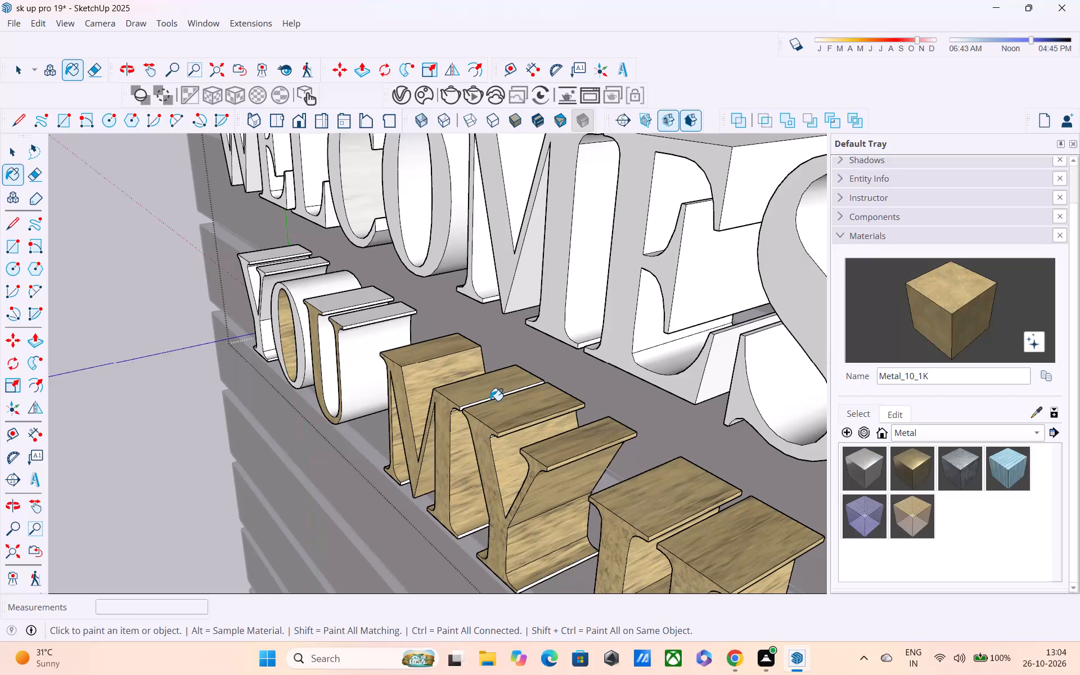
Paint the M's upper right serif edge and the undersides of the top serifs on both letters of MY with Metal_10_1K.
click(490, 398)
click(490, 398)
scroll(484, 398, up, 7)
click(470, 417)
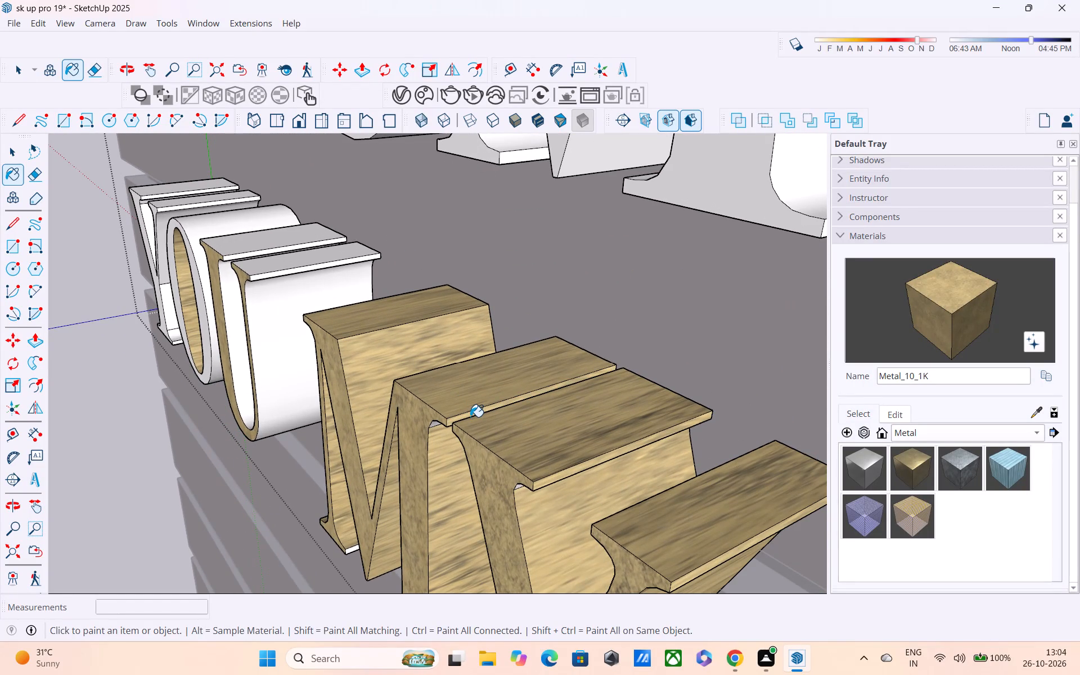
middle_drag(470, 416, 454, 287)
scroll(439, 377, up, 4)
middle_drag(435, 309, 433, 222)
click(435, 293)
click(575, 260)
click(581, 268)
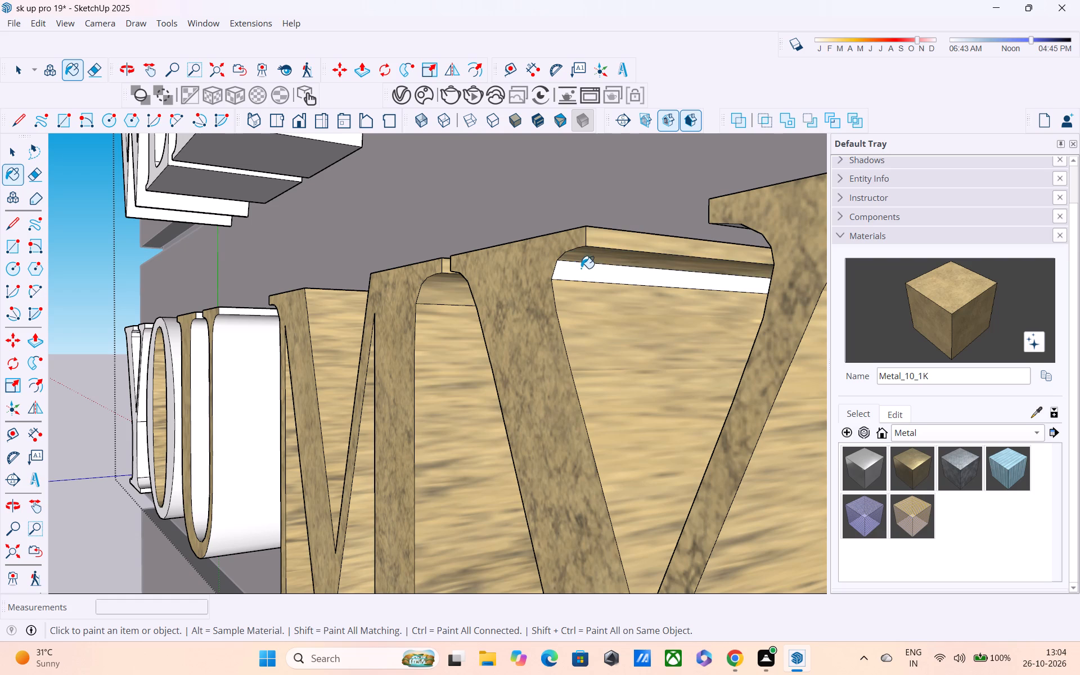
Paint the right-hand foot serif edges of the Y and both M stems in MY with Metal_10_1K.
middle_drag(605, 276, 382, 227)
scroll(382, 227, down, 5)
middle_drag(492, 373, 445, 215)
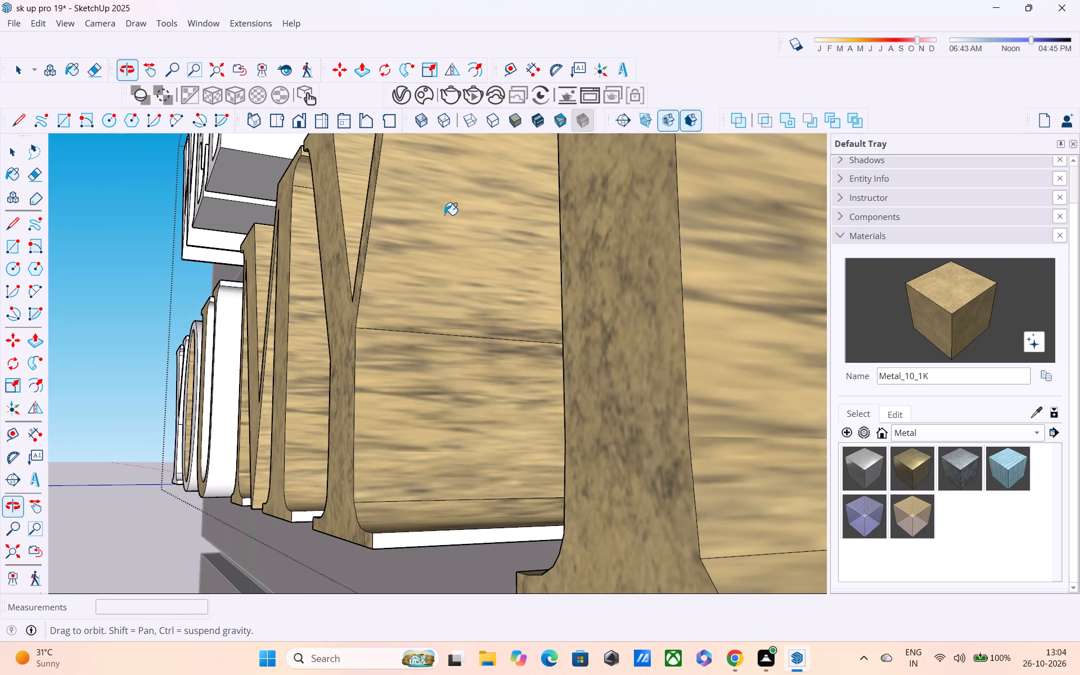
click(421, 542)
middle_drag(367, 529, 595, 555)
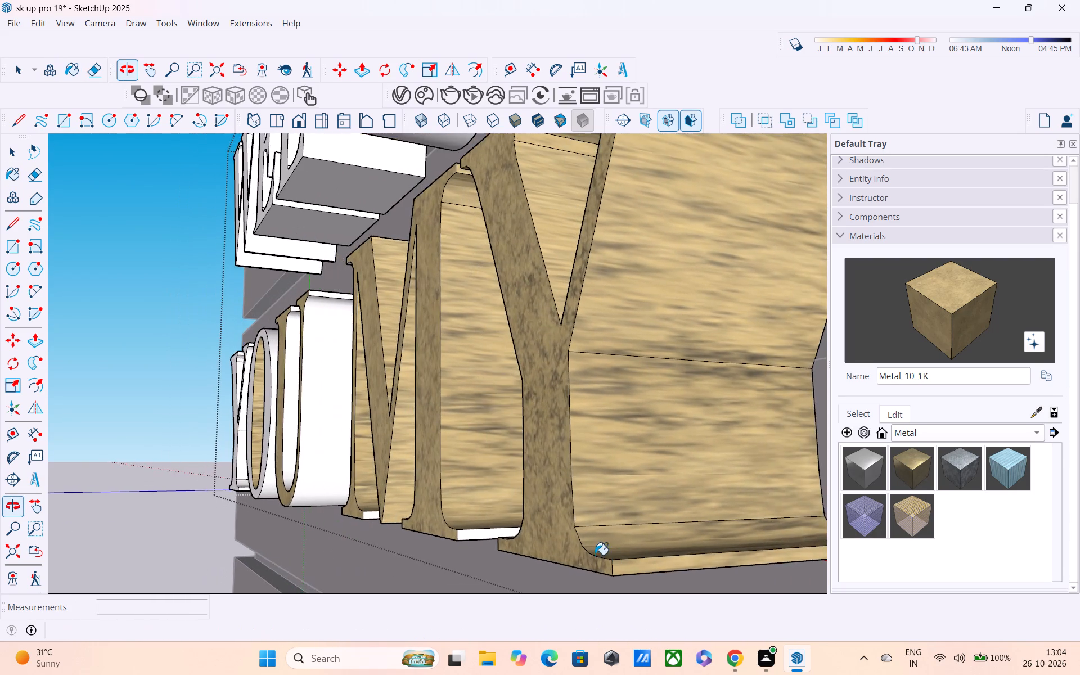
scroll(541, 544, up, 3)
click(458, 533)
middle_drag(435, 532, 645, 606)
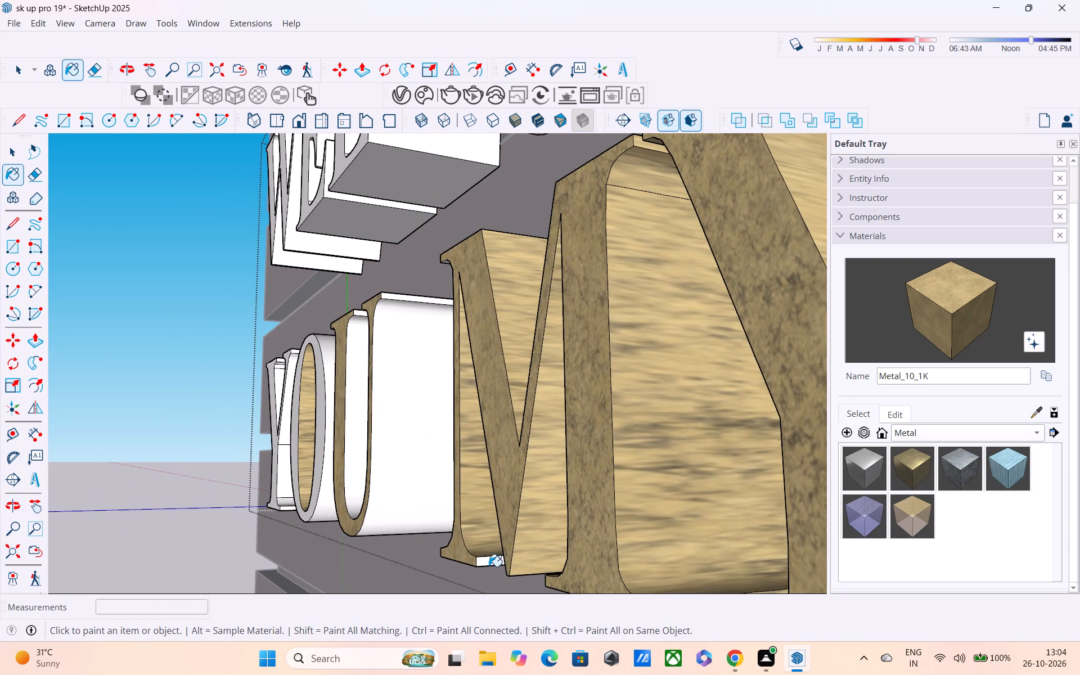
click(487, 565)
Paint the outer and inner faces and the right-hand serif edge of the U in YOU with Metal_10_1K.
middle_drag(479, 560, 650, 674)
click(524, 471)
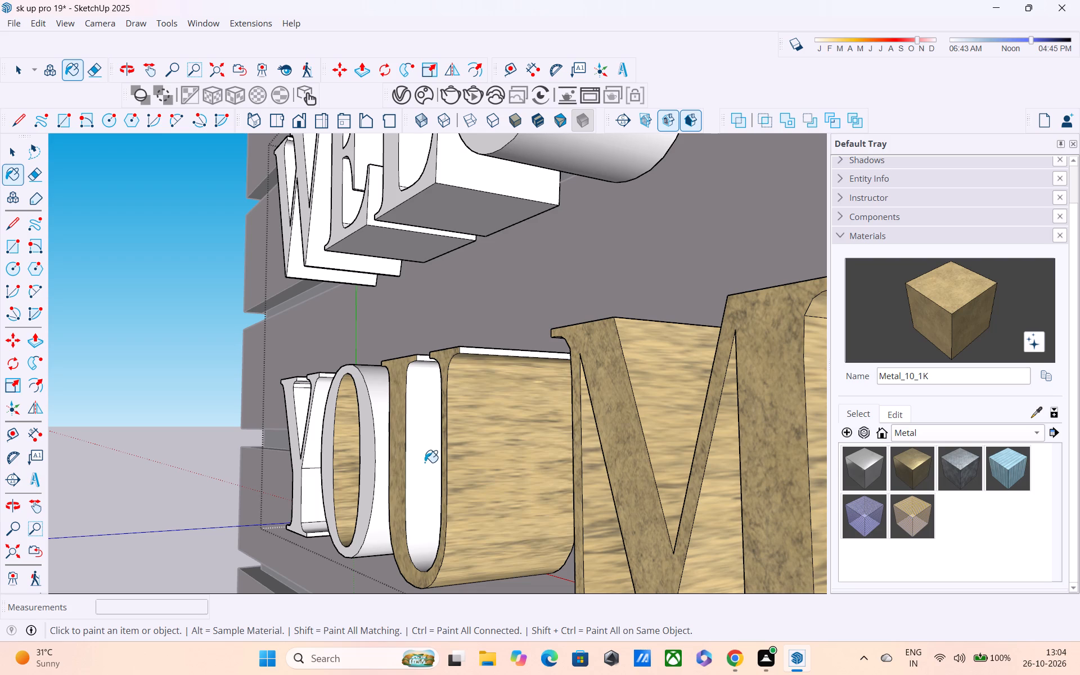
click(425, 462)
click(503, 352)
Paint the two top faces and the left stem's right-hand serif edge of the U in YOU with Metal_10_1K.
middle_drag(488, 361, 624, 523)
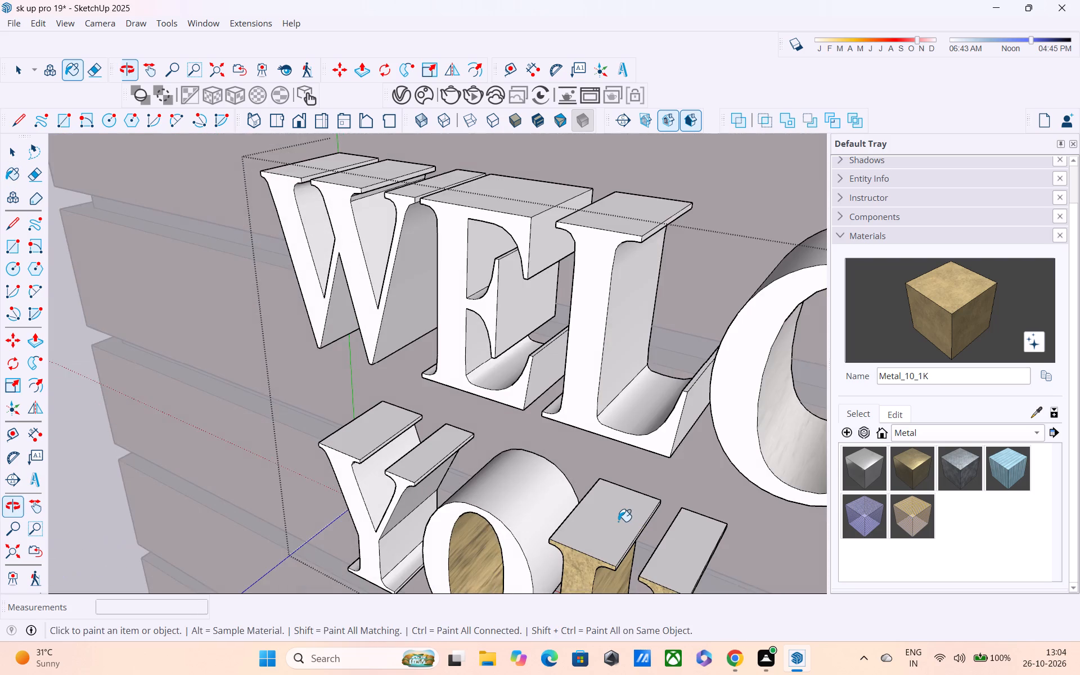
scroll(618, 529, up, 2)
click(618, 529)
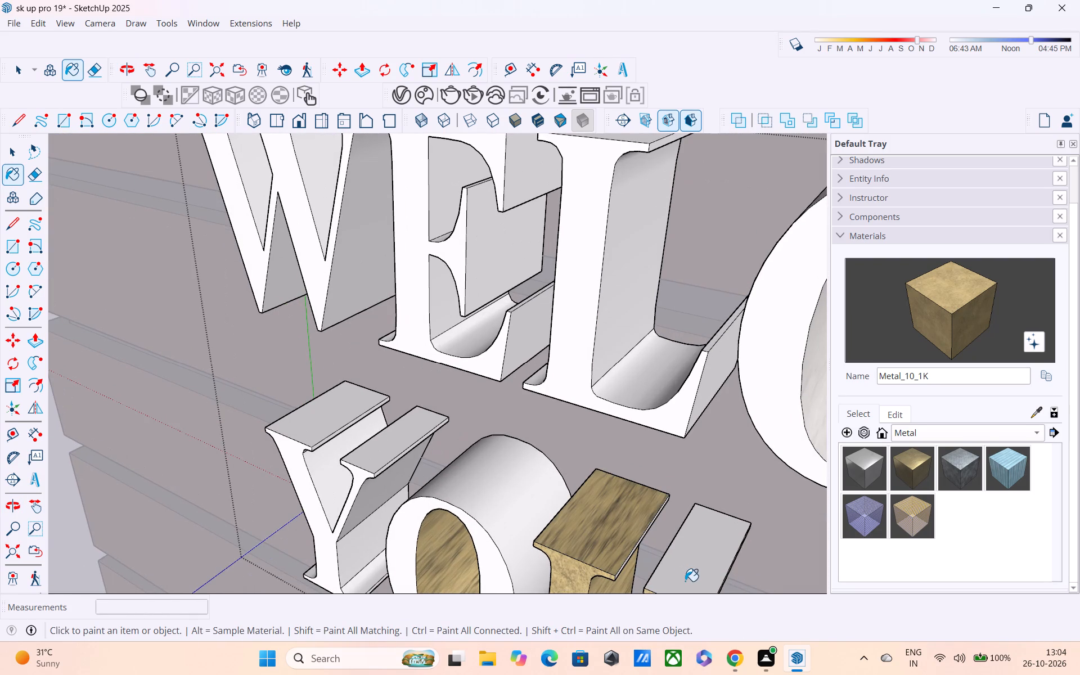
click(685, 581)
shift+middle_drag(667, 546, 632, 442)
scroll(614, 439, up, 3)
middle_drag(587, 428, 584, 427)
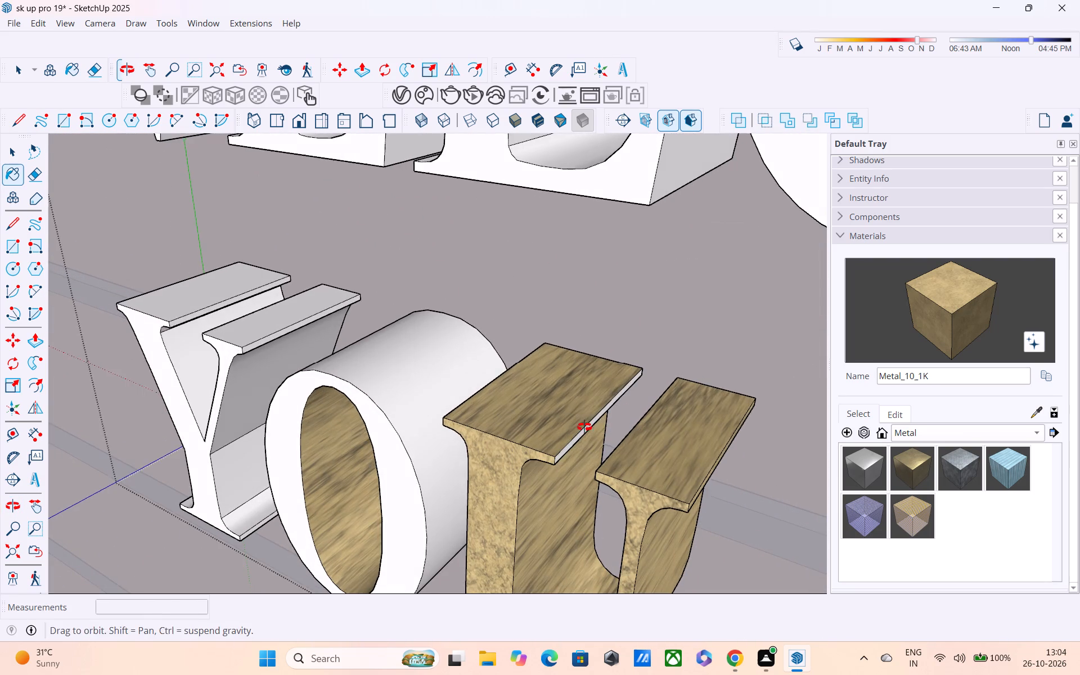
middle_drag(584, 427, 561, 415)
scroll(553, 413, up, 3)
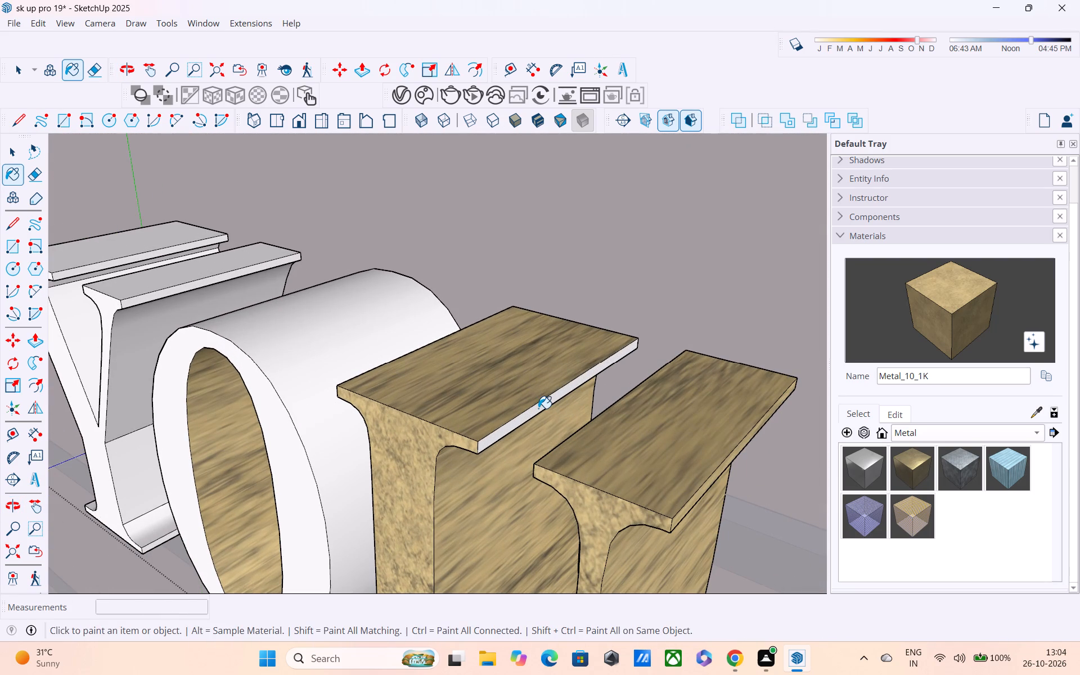
click(538, 408)
Paint the outer curved surface and front face of the O in YOU with Metal_10_1K.
click(267, 366)
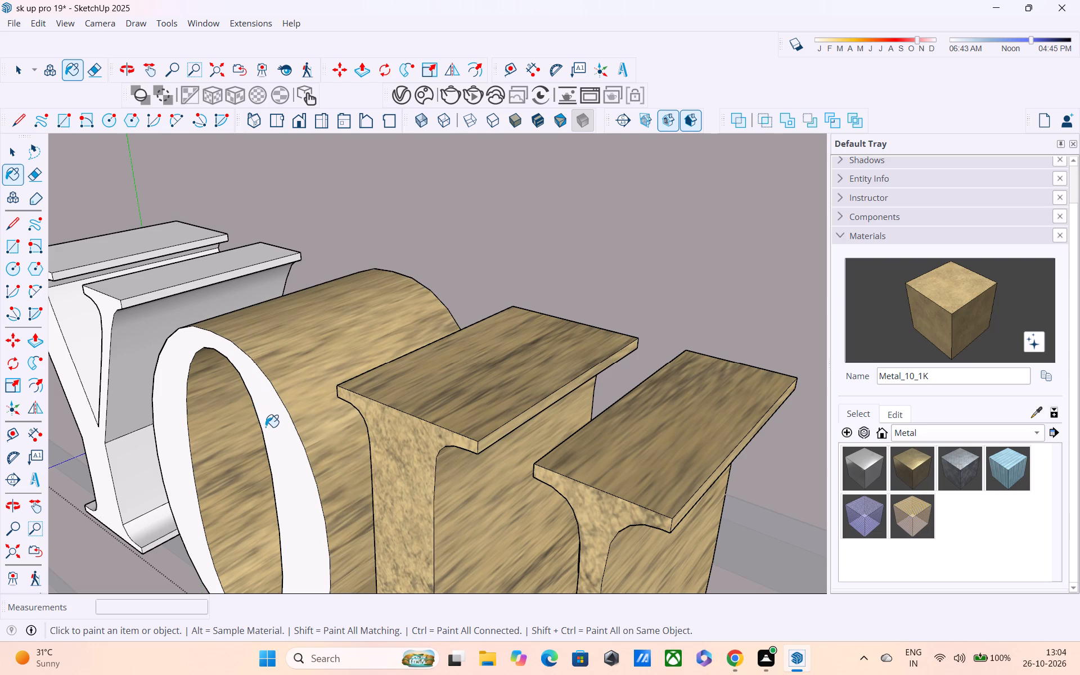
click(265, 427)
Paint the front face, left side and left foot edge of the Y in YOU with Metal_10_1K.
middle_drag(204, 394, 530, 306)
click(535, 426)
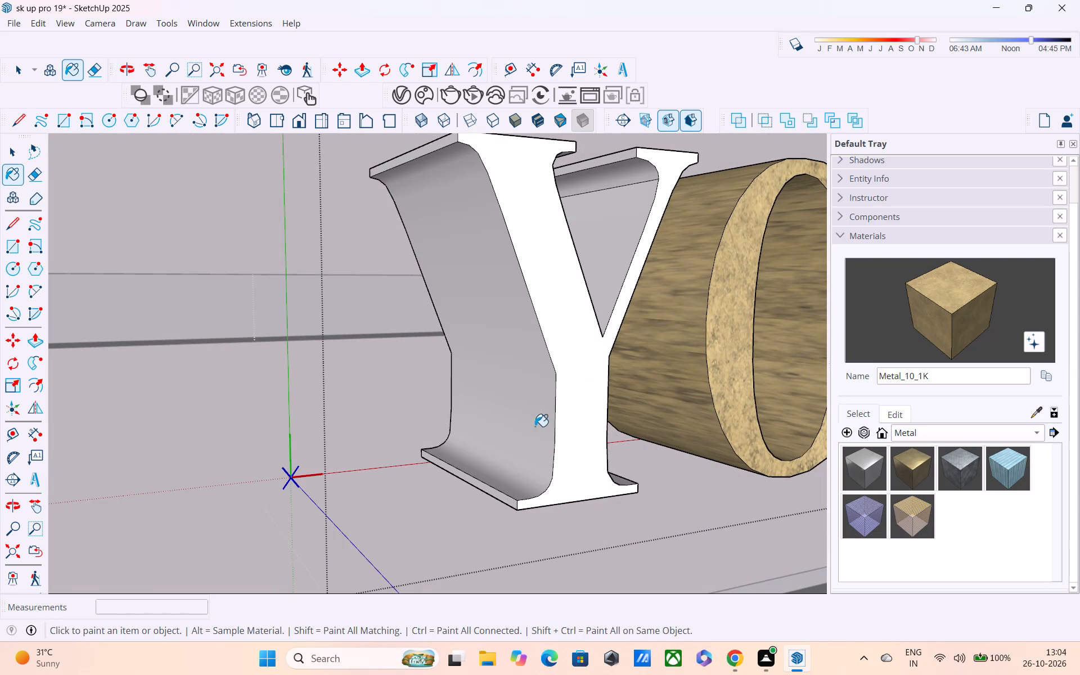
click(580, 390)
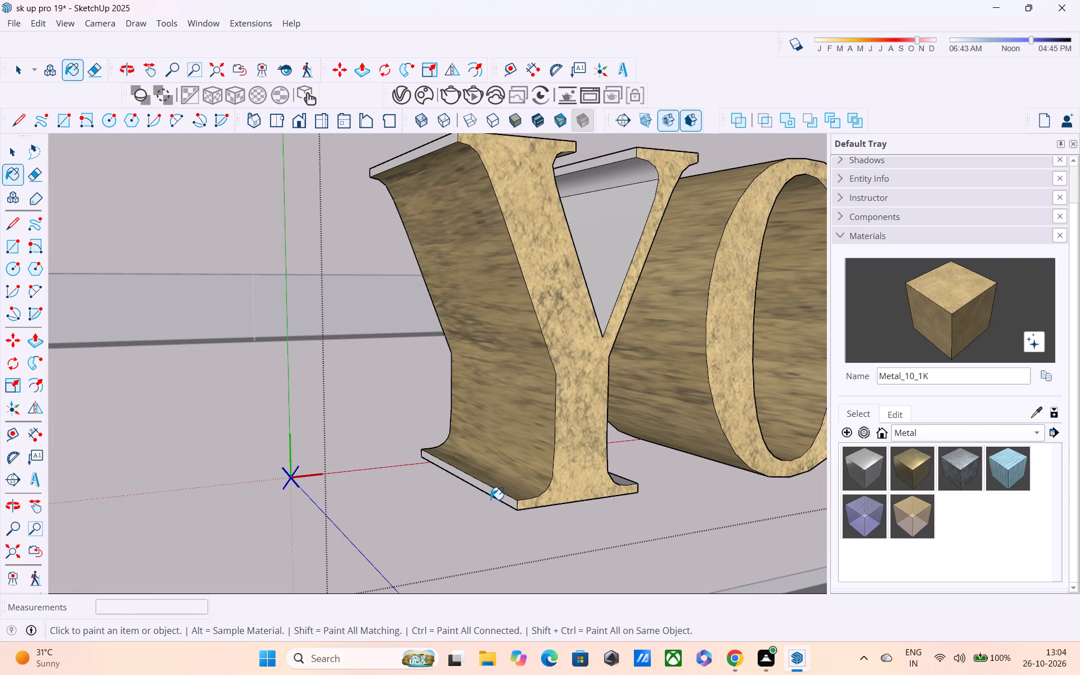
click(490, 495)
Paint the right side of the Y in YOU with Metal_10_1K, covering the foot curve, stem, foot edge and arm.
middle_drag(588, 496, 250, 493)
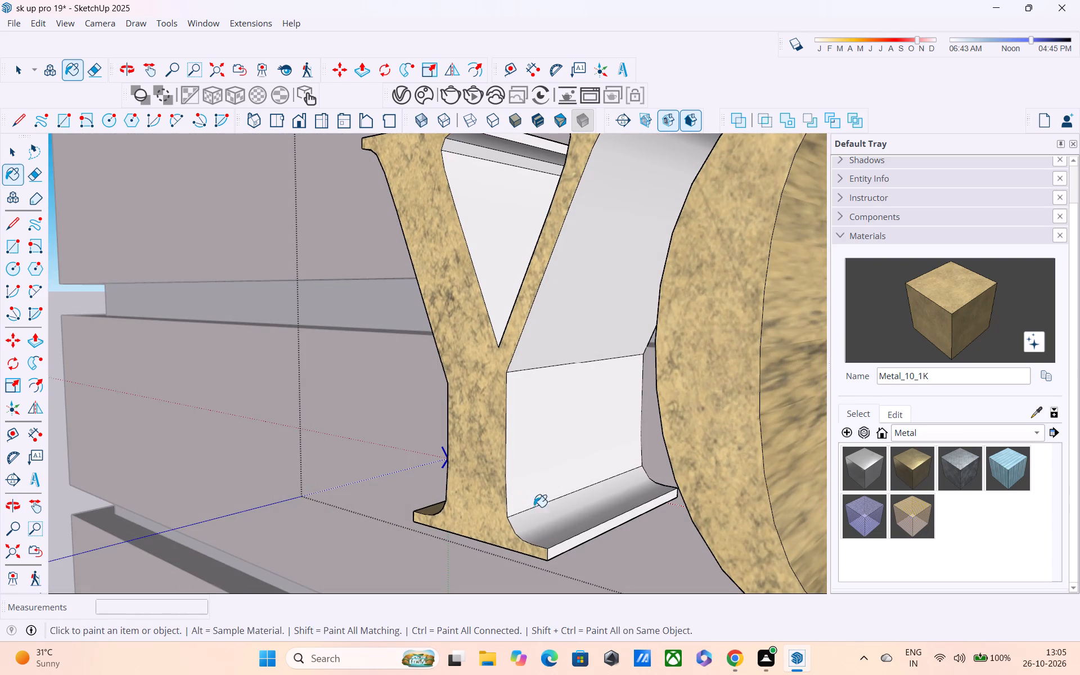
drag(548, 515, 539, 515)
click(526, 483)
click(563, 547)
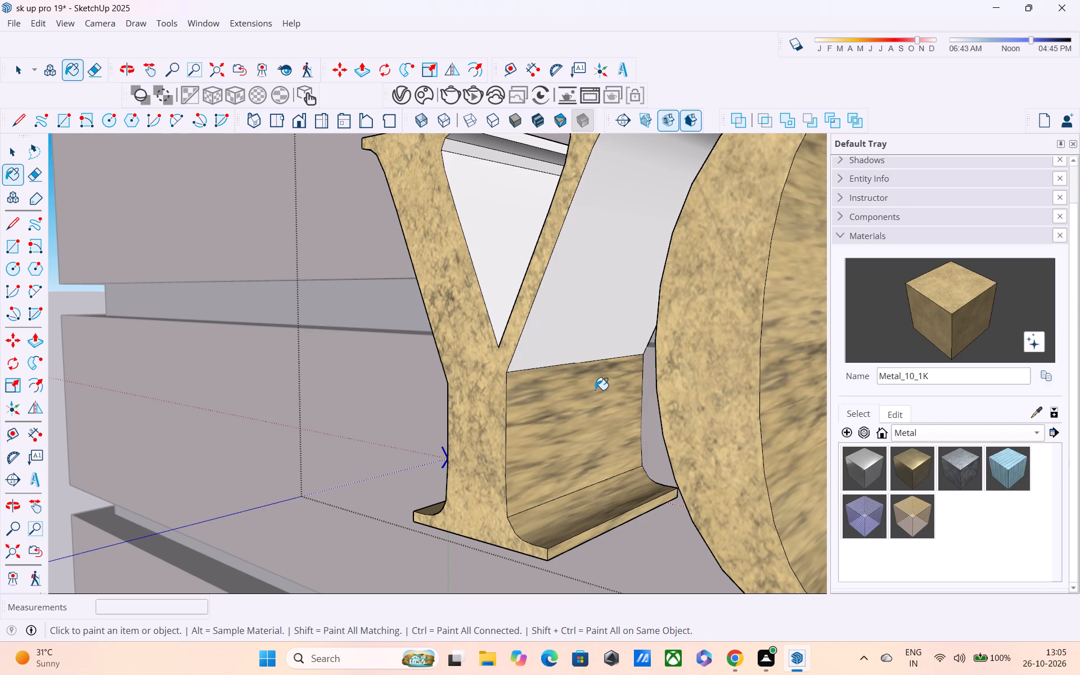
click(584, 346)
Paint the faces inside the fork, both top faces and the left arm's inner serif edge of YOU's Y with Metal_10_1K.
middle_drag(601, 361, 701, 488)
click(595, 389)
click(645, 380)
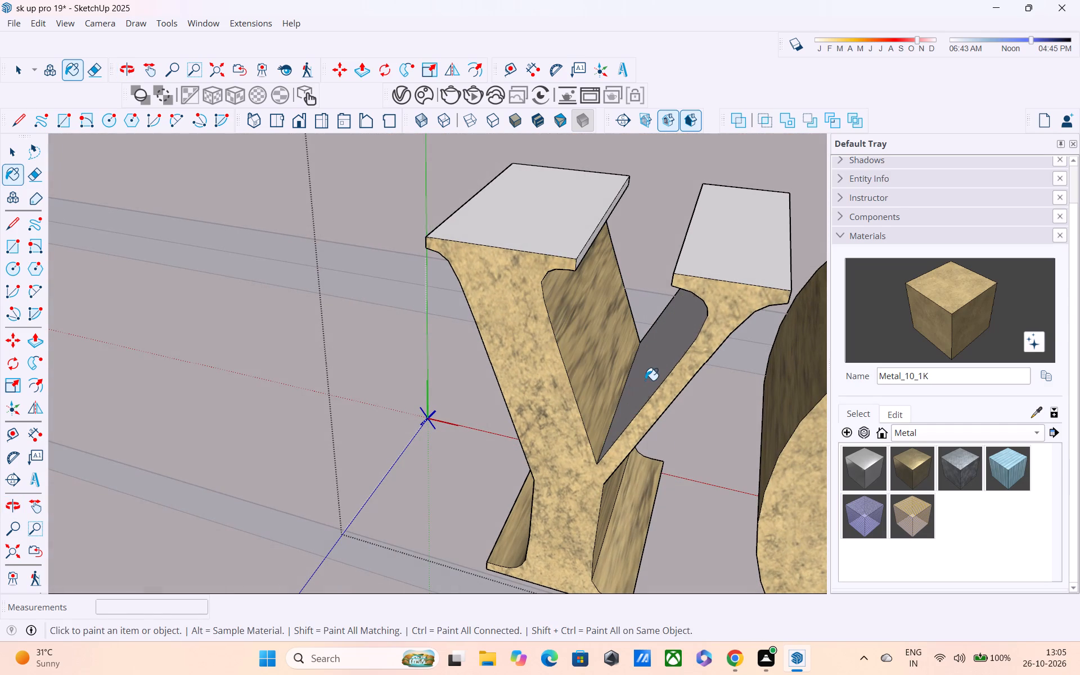
click(715, 267)
click(565, 250)
click(581, 260)
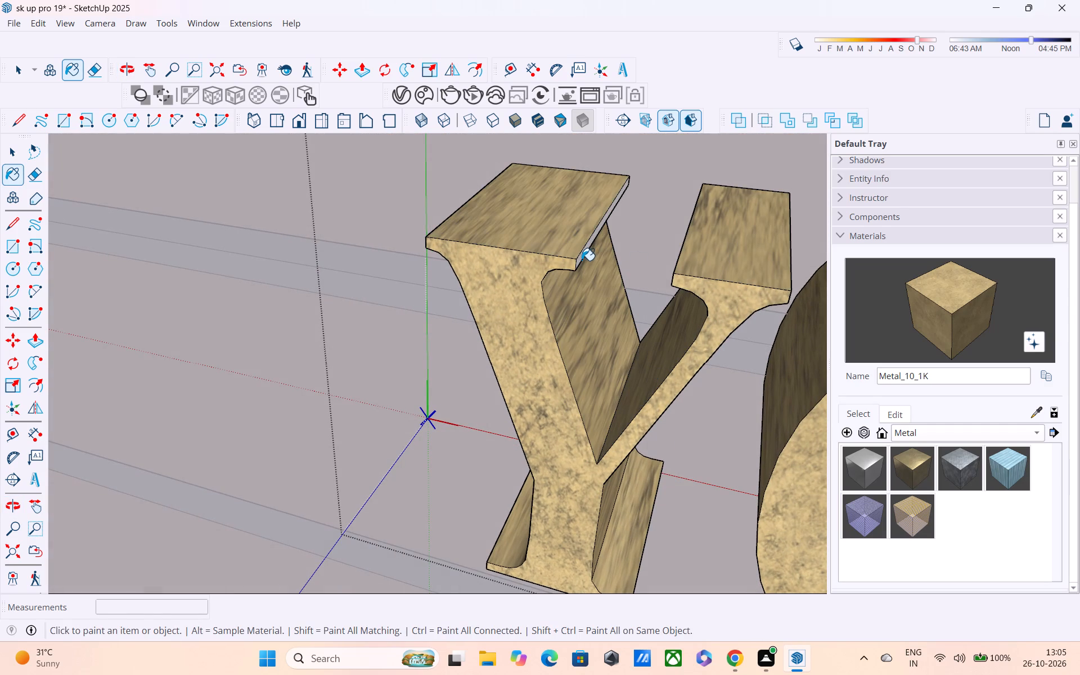
click(585, 253)
Paint the left arm's outer serif edge and the right arm's serif underside and edges on YOU's Y with Metal_10_1K.
middle_drag(594, 263, 781, 257)
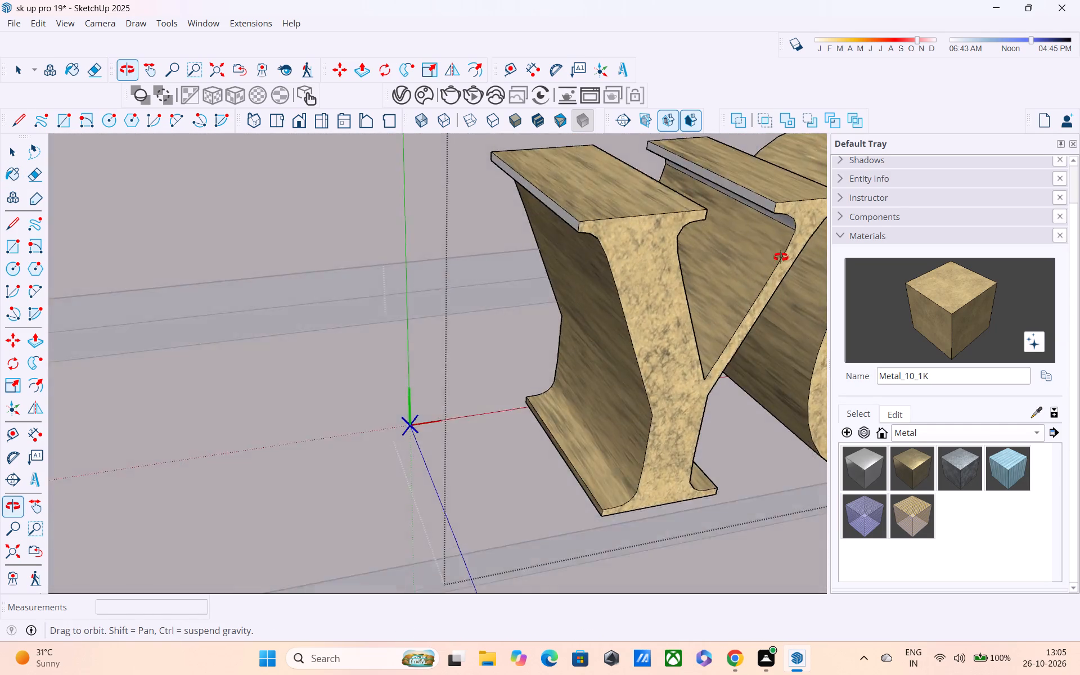
middle_drag(781, 257, 663, 252)
middle_drag(606, 262, 937, 213)
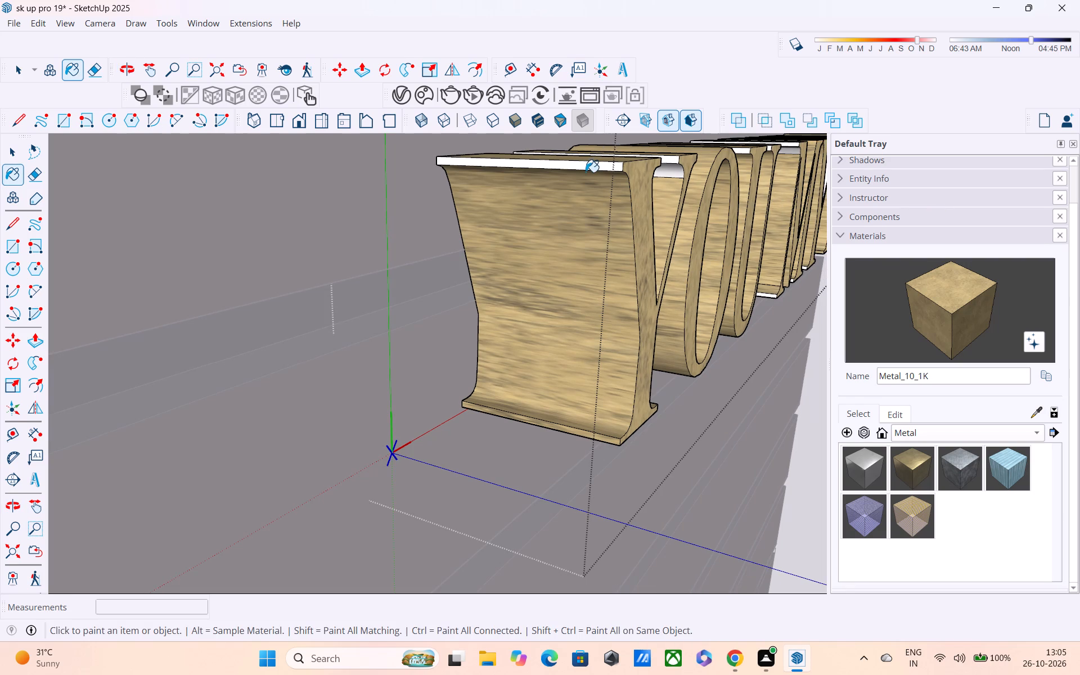
click(590, 168)
middle_drag(639, 171, 498, 195)
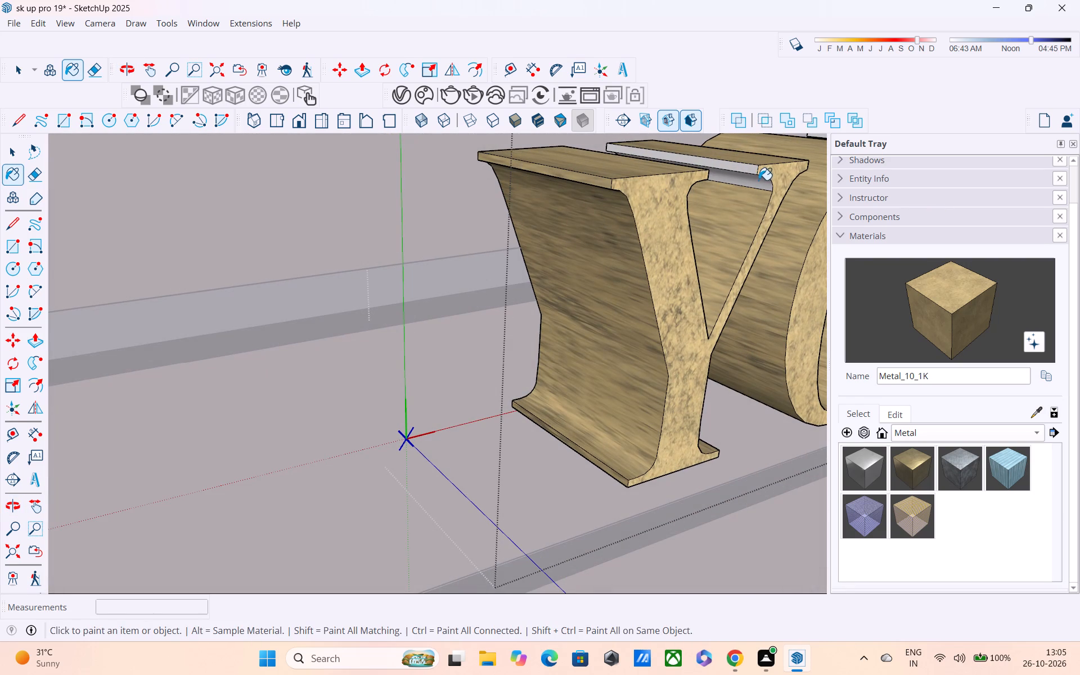
click(759, 180)
click(749, 166)
middle_drag(773, 179, 324, 241)
scroll(339, 242, down, 1)
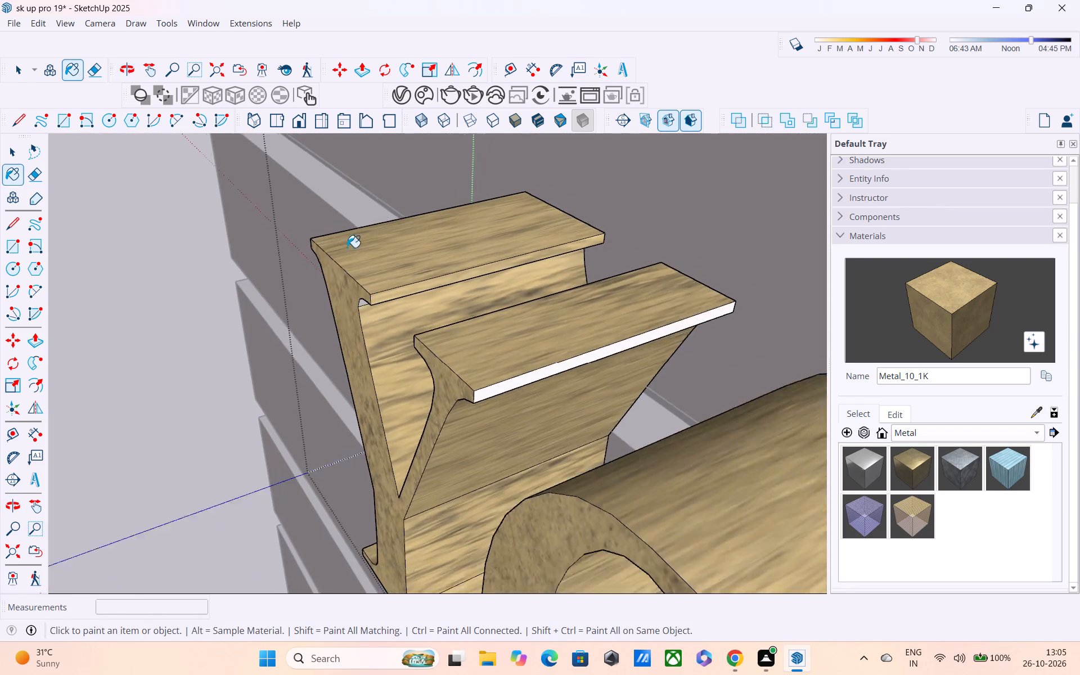
scroll(347, 247, down, 2)
click(458, 366)
Paint the underside of the left arm's top serif on the Y in YOU with Metal_10_1K.
scroll(516, 367, down, 2)
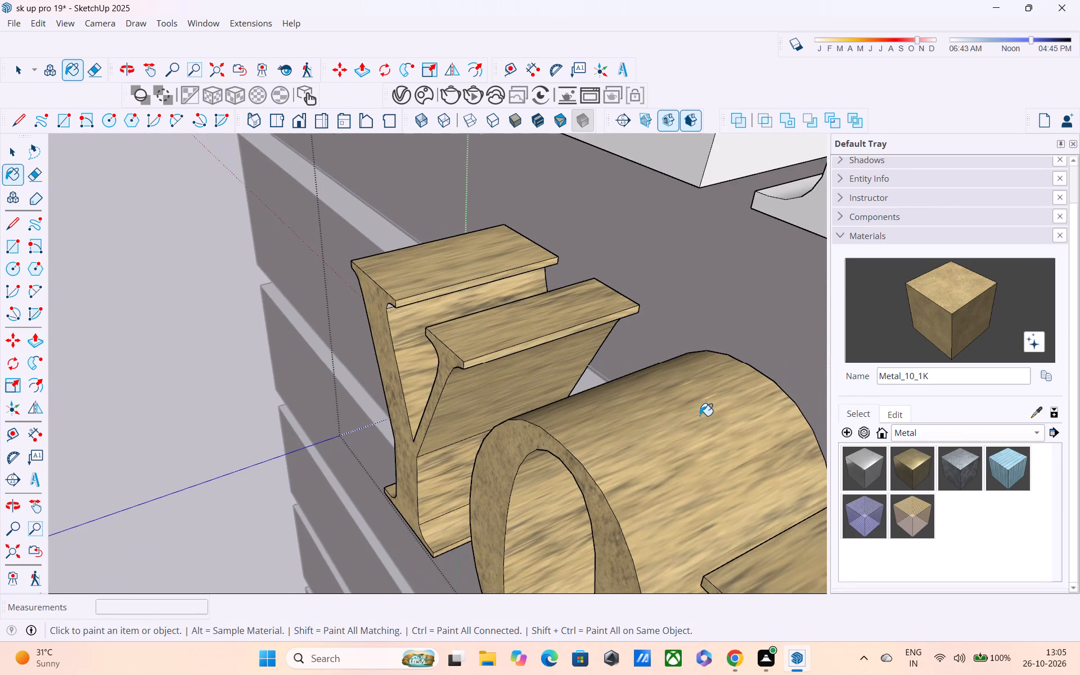
scroll(700, 416, down, 5)
middle_drag(682, 452, 665, 326)
scroll(667, 334, down, 5)
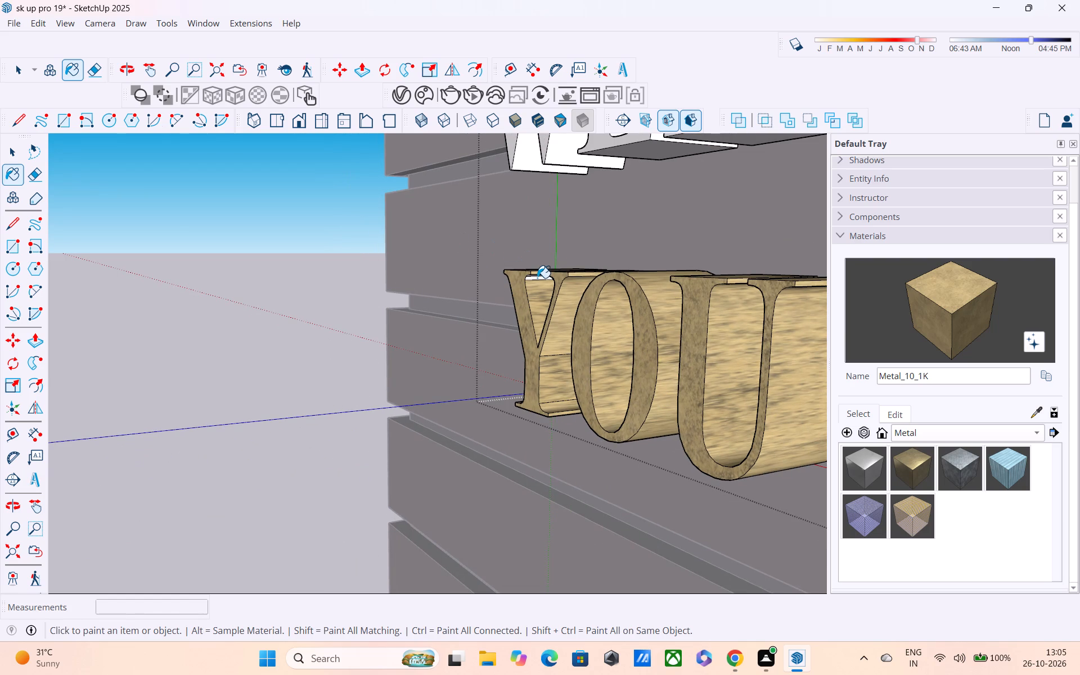
click(537, 279)
Paint the front, outer curve, end face and top curved surface of the S in WELCOMES with Metal_10_1K.
scroll(543, 273, down, 4)
scroll(646, 321, down, 5)
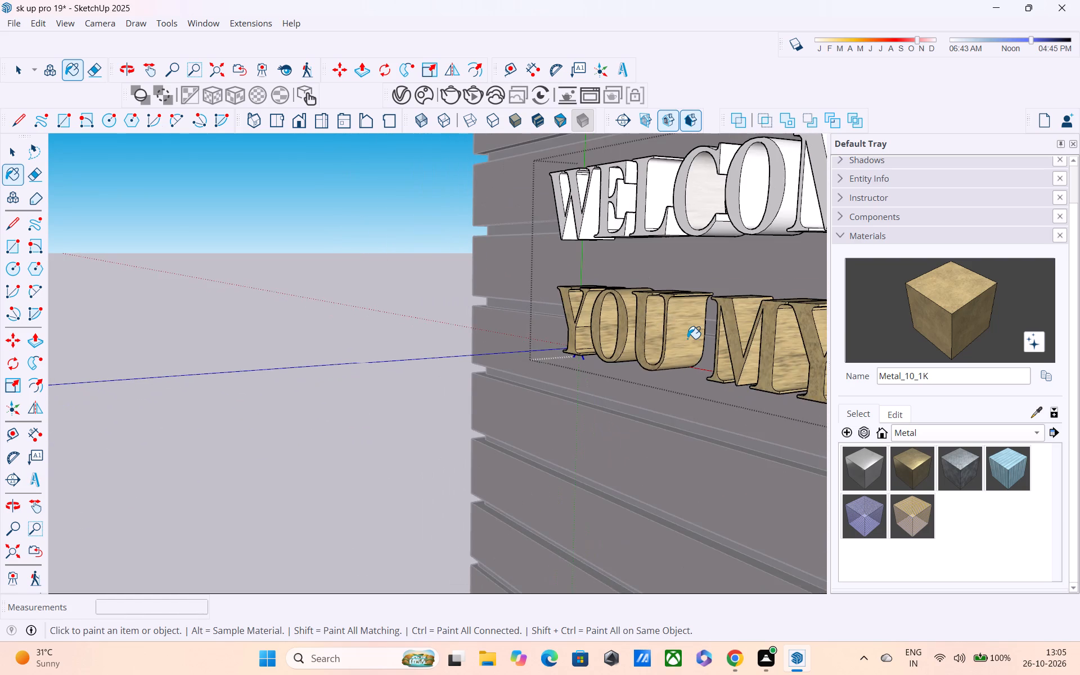
scroll(687, 339, down, 2)
shift+middle_drag(687, 339, 475, 312)
scroll(483, 305, down, 5)
middle_drag(531, 307, 620, 451)
scroll(669, 394, up, 2)
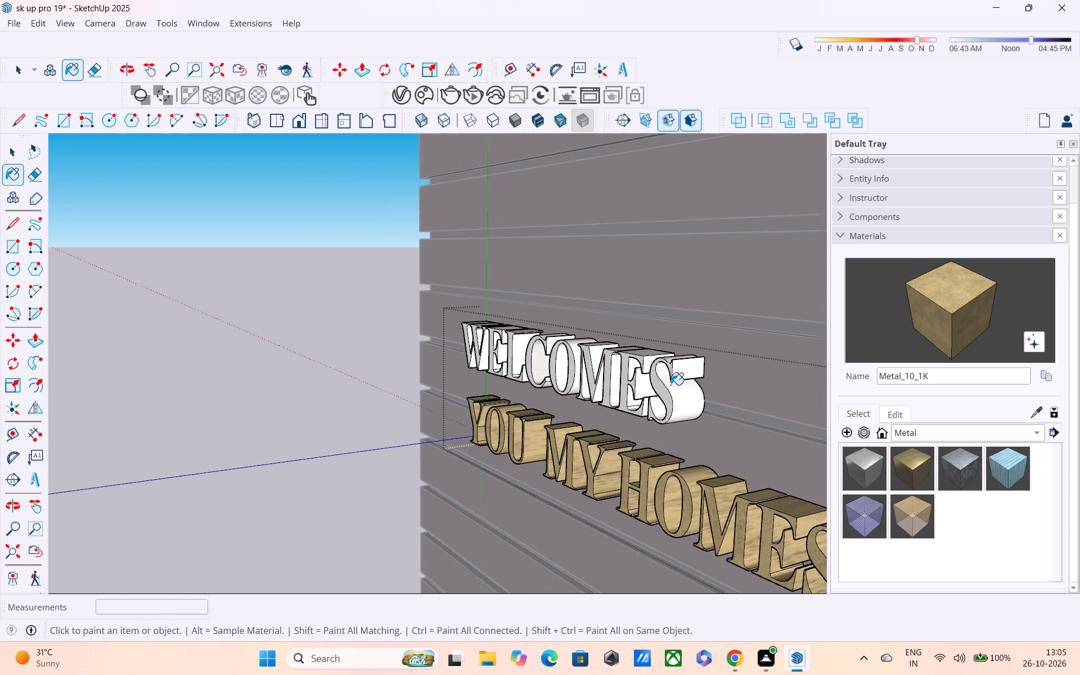
scroll(670, 385, up, 1)
click(670, 399)
click(675, 401)
click(683, 376)
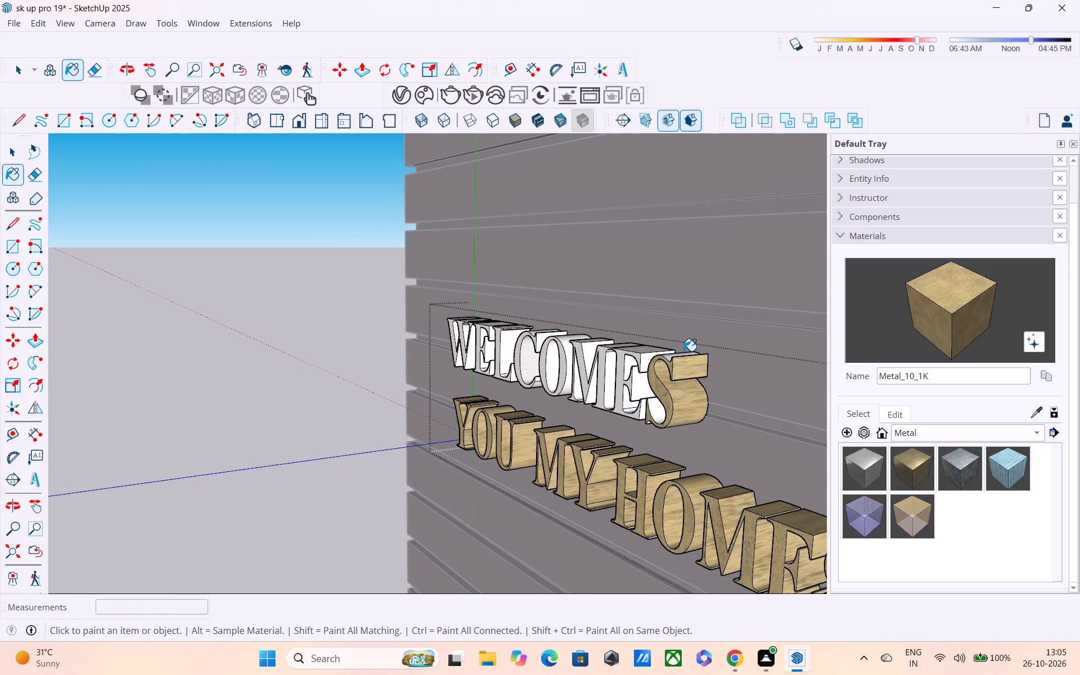
middle_drag(683, 350, 708, 447)
scroll(701, 519, up, 5)
click(717, 549)
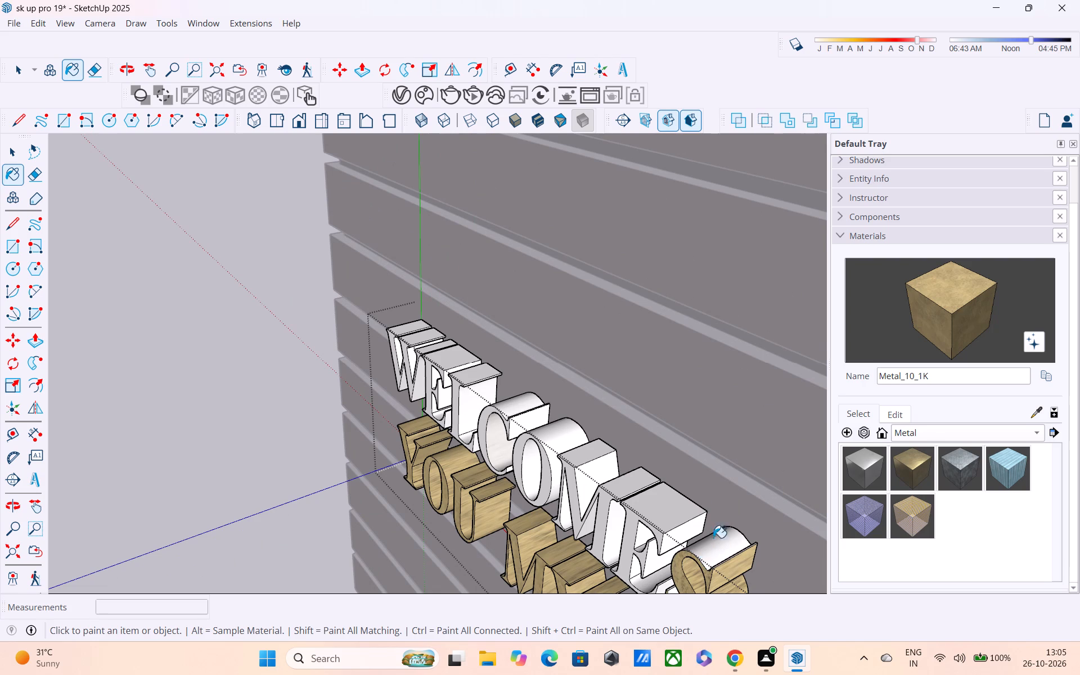
Paint the top, front and upper arm's end faces of the second E in WELCOMES with Metal_10_1K.
drag(694, 514, 689, 513)
click(663, 539)
click(670, 543)
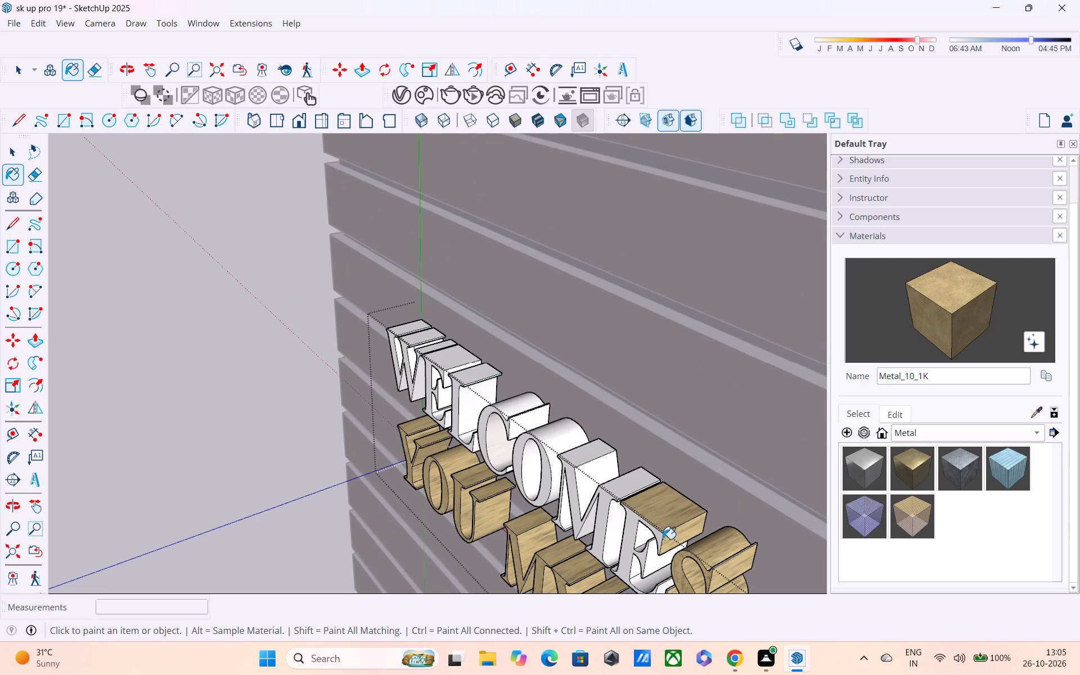
click(652, 533)
click(624, 521)
scroll(629, 513, down, 1)
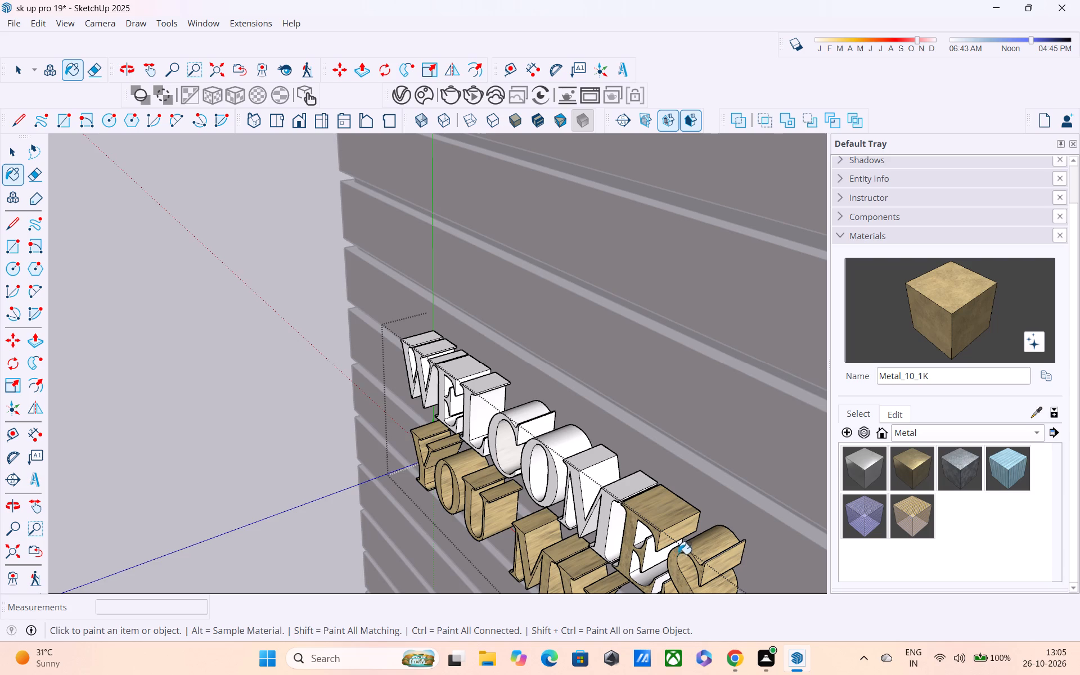
Paint the inner faces between the arms and the lower arm's curved face and end on that E with Metal_10_1K.
middle_drag(678, 548, 625, 366)
shift+middle_drag(665, 448, 489, 281)
middle_drag(534, 333, 441, 317)
middle_drag(484, 325, 786, 377)
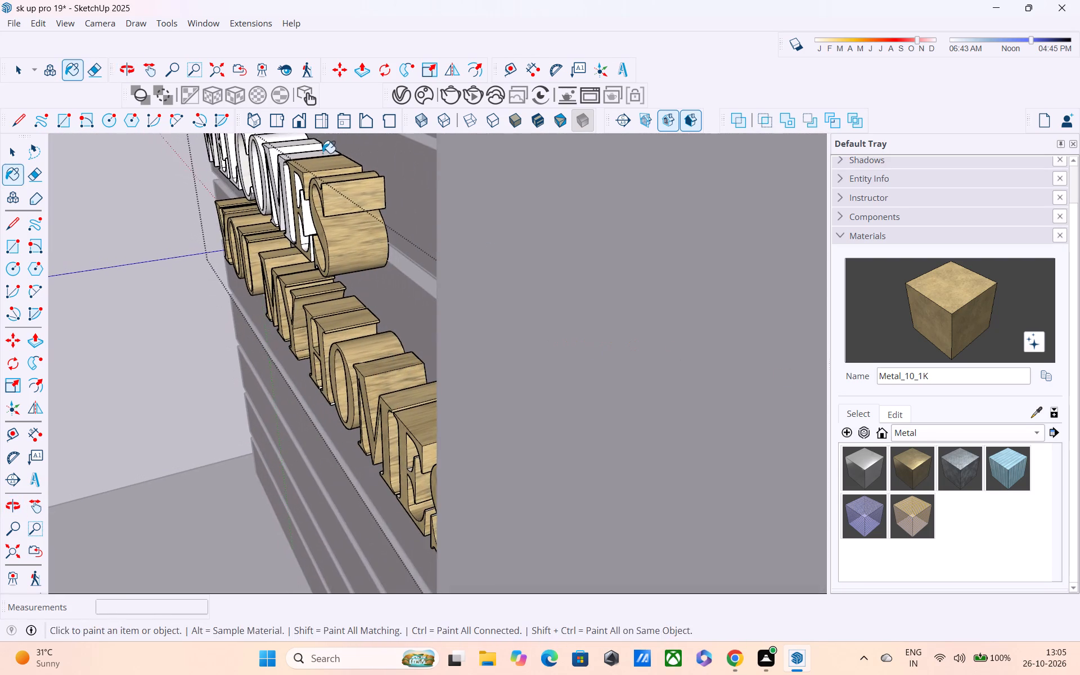
middle_drag(323, 161, 440, 256)
scroll(404, 303, up, 2)
click(404, 302)
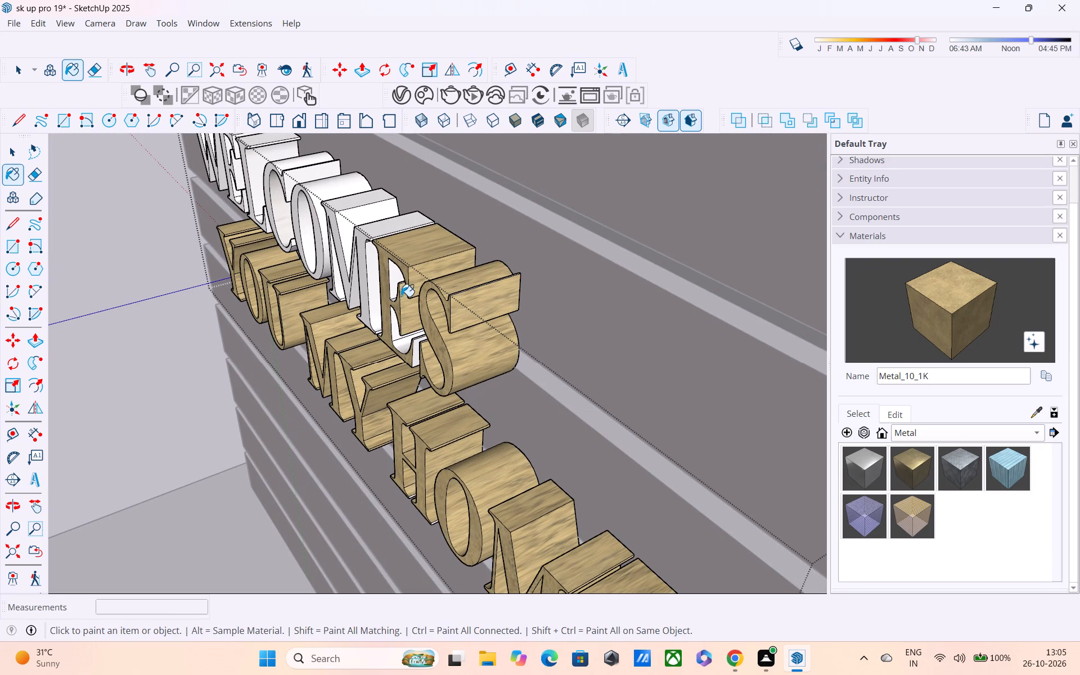
click(395, 281)
click(391, 332)
click(401, 343)
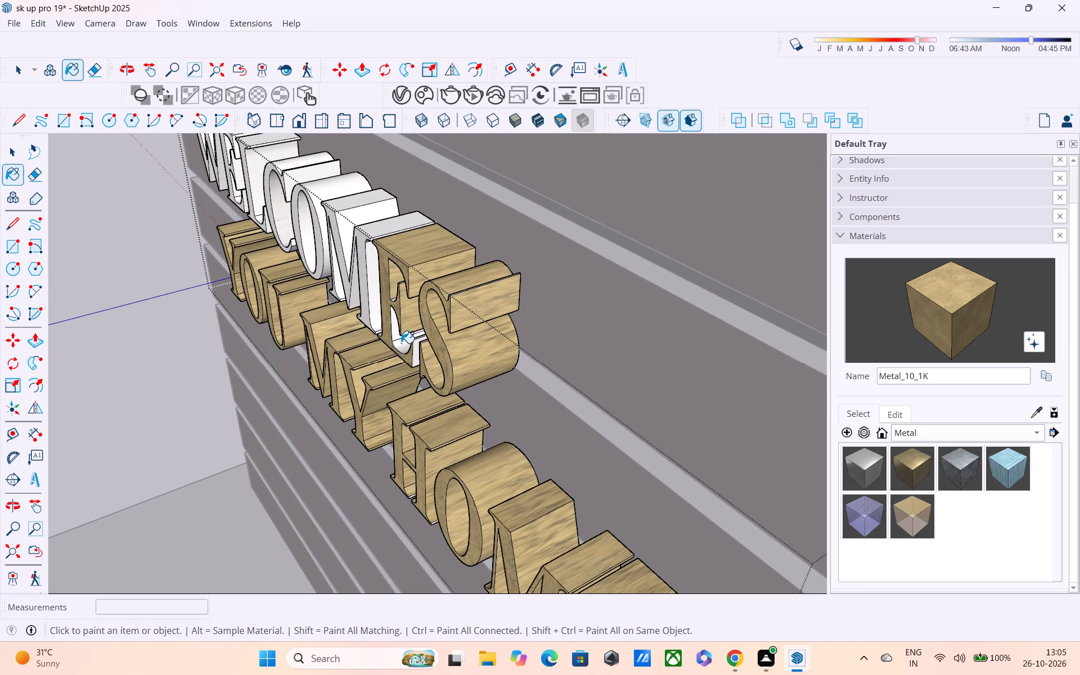
click(391, 322)
click(417, 345)
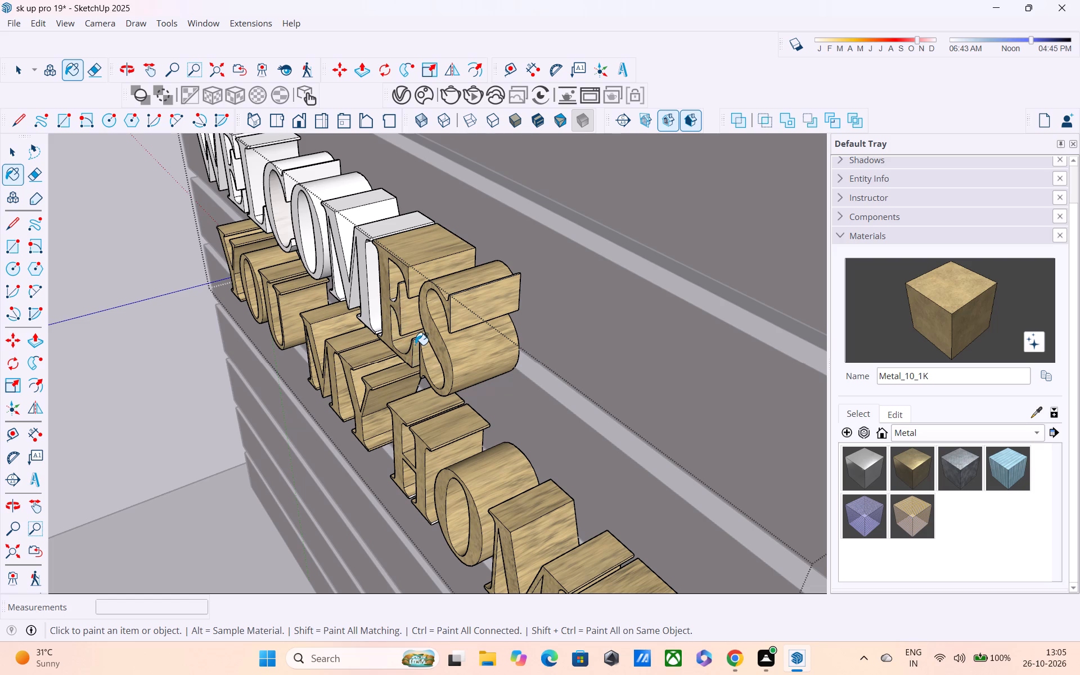
Paint all matching unpainted faces of WELCOMES, including the C's inner curve, with Metal_10_1K and exit the lettering's editing.
middle_drag(415, 345, 560, 507)
scroll(558, 449, up, 2)
middle_drag(559, 451, 482, 293)
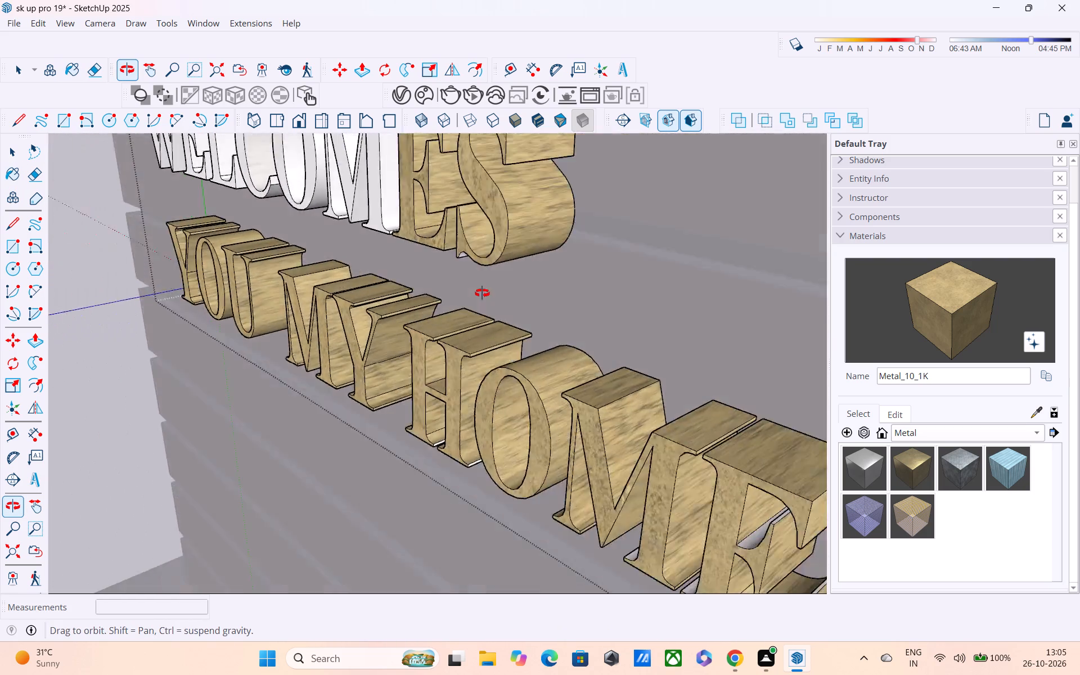
middle_drag(482, 293, 555, 456)
scroll(588, 435, up, 3)
click(587, 449)
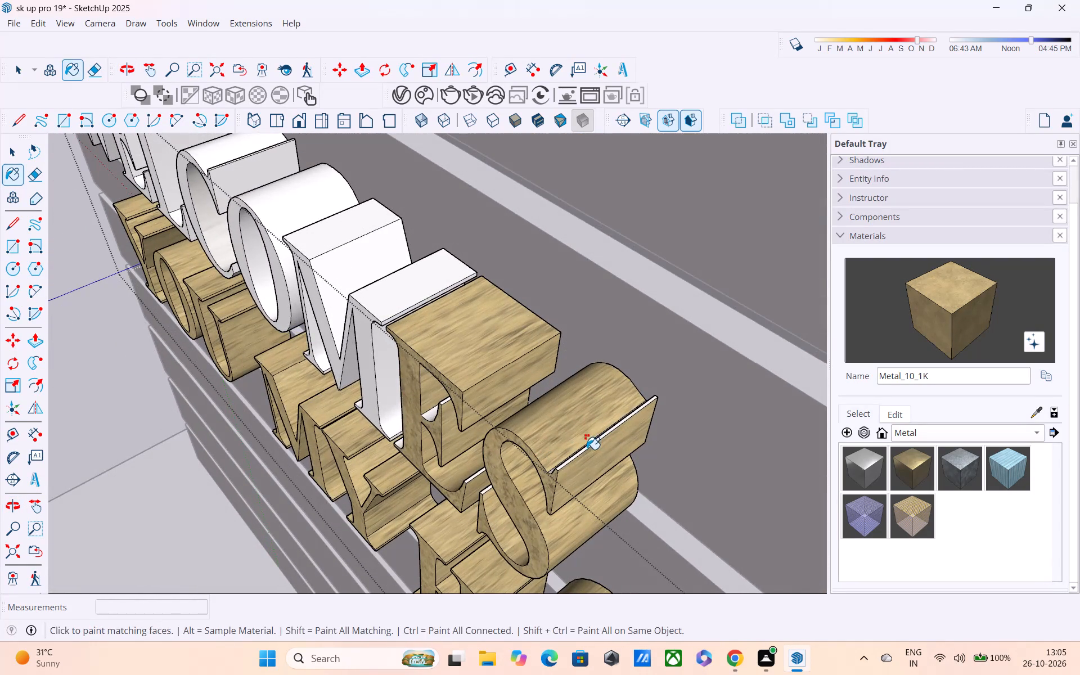
middle_drag(502, 427, 806, 395)
click(337, 303)
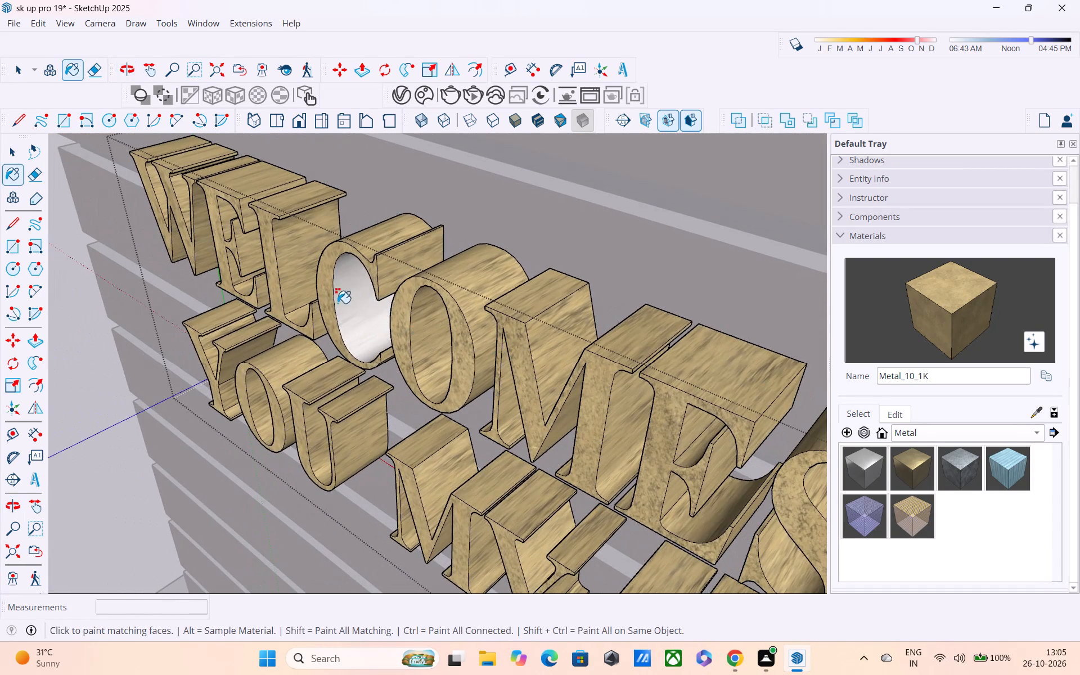
middle_drag(389, 341, 310, 321)
scroll(309, 319, down, 6)
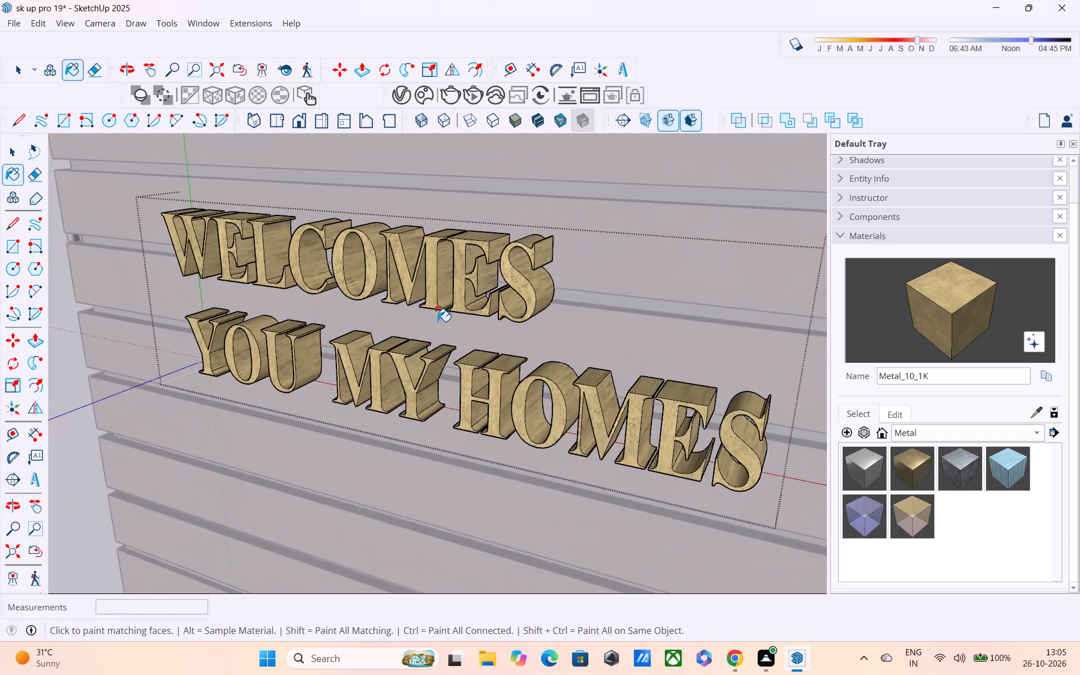
middle_drag(438, 321, 712, 319)
scroll(534, 296, down, 6)
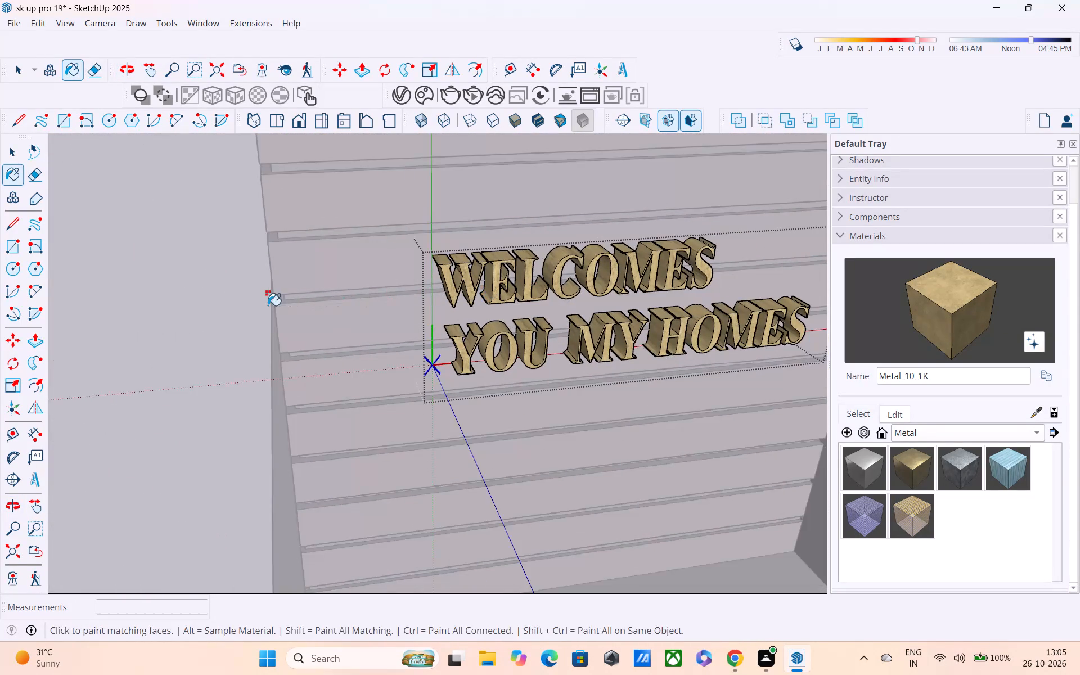
key(space)
click(195, 297)
Examine the gold WELCOMES YOU MY HOMES lettering on the wood-slat wall from the front.
middle_drag(386, 344, 325, 259)
scroll(328, 239, down, 6)
scroll(497, 250, down, 6)
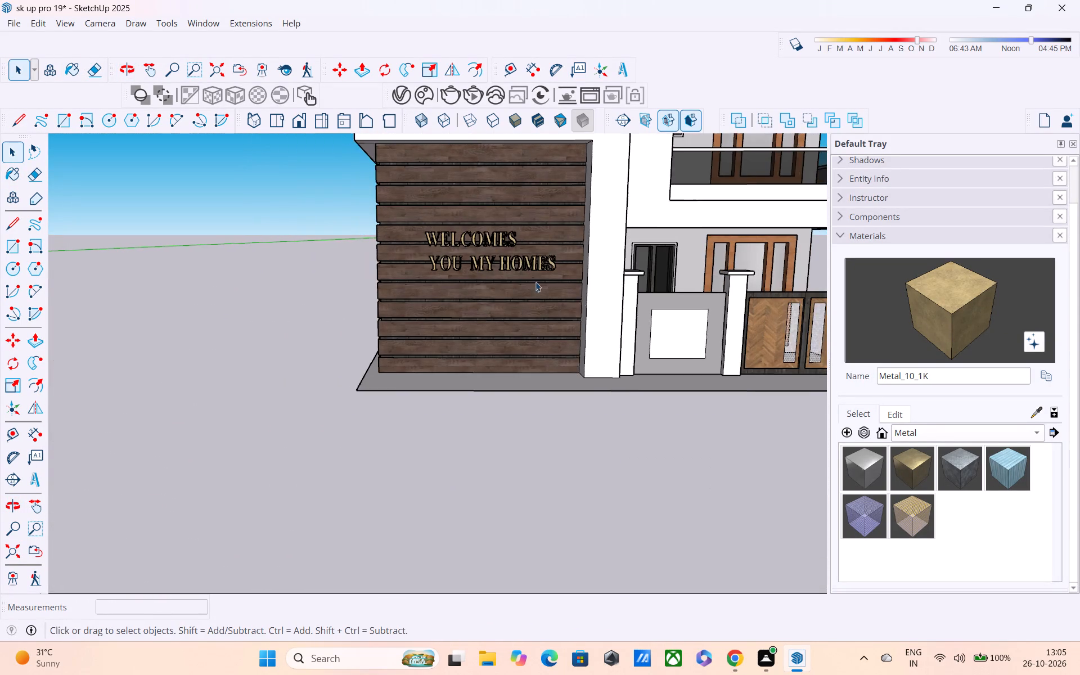
middle_drag(611, 319, 458, 290)
scroll(464, 243, up, 8)
scroll(508, 259, down, 4)
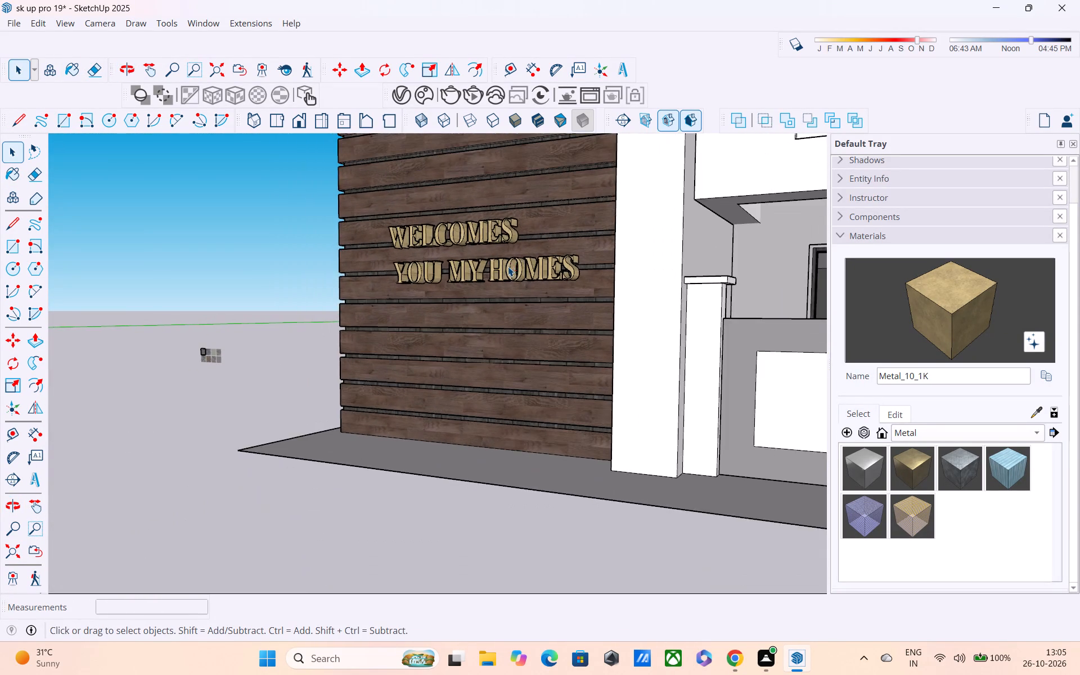
shift+middle_drag(508, 267, 425, 400)
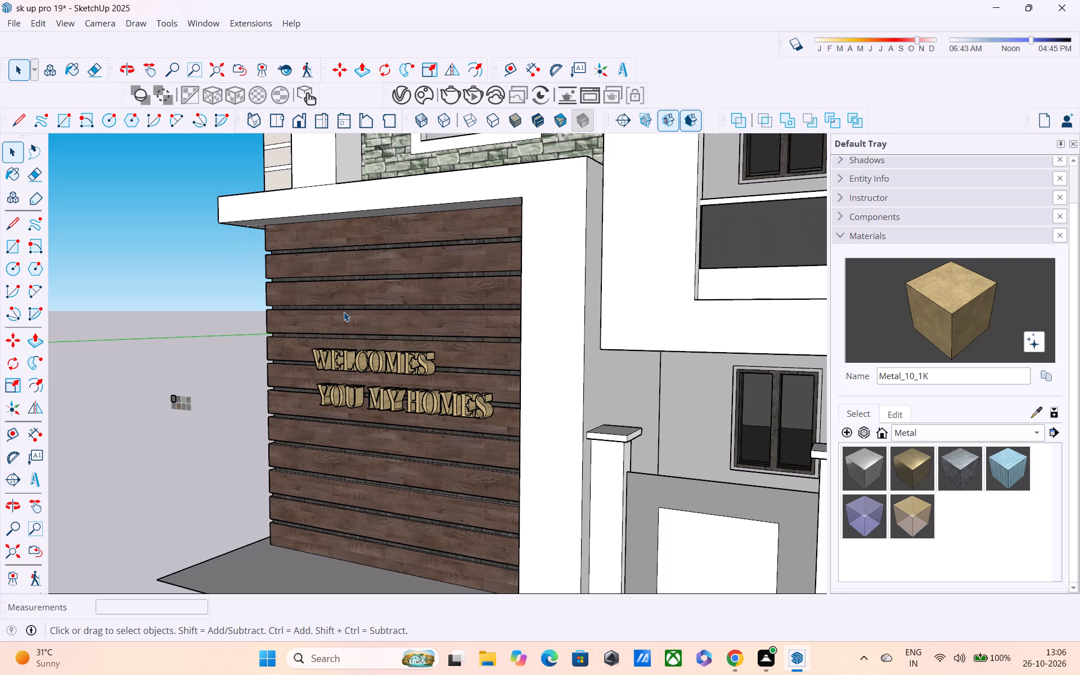
Examine the house's front and side, including the first-floor balcony and its glass railing.
scroll(344, 312, down, 3)
middle_drag(381, 355, 276, 375)
scroll(287, 359, down, 5)
middle_drag(365, 360, 376, 360)
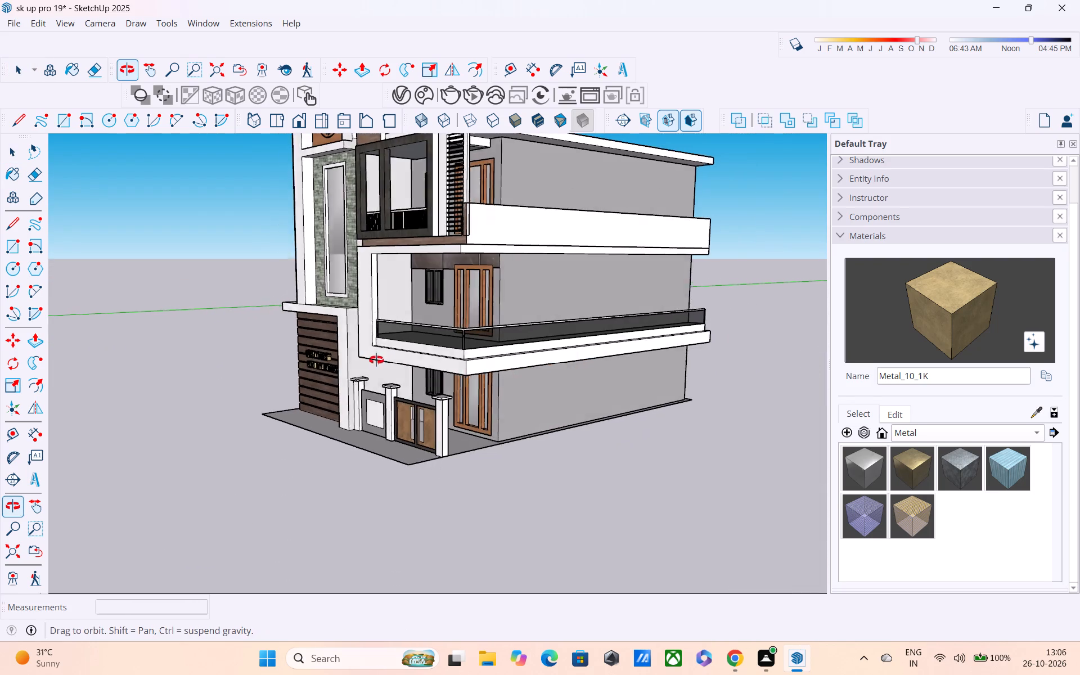
middle_drag(376, 360, 544, 352)
scroll(556, 347, up, 8)
middle_drag(536, 331, 445, 349)
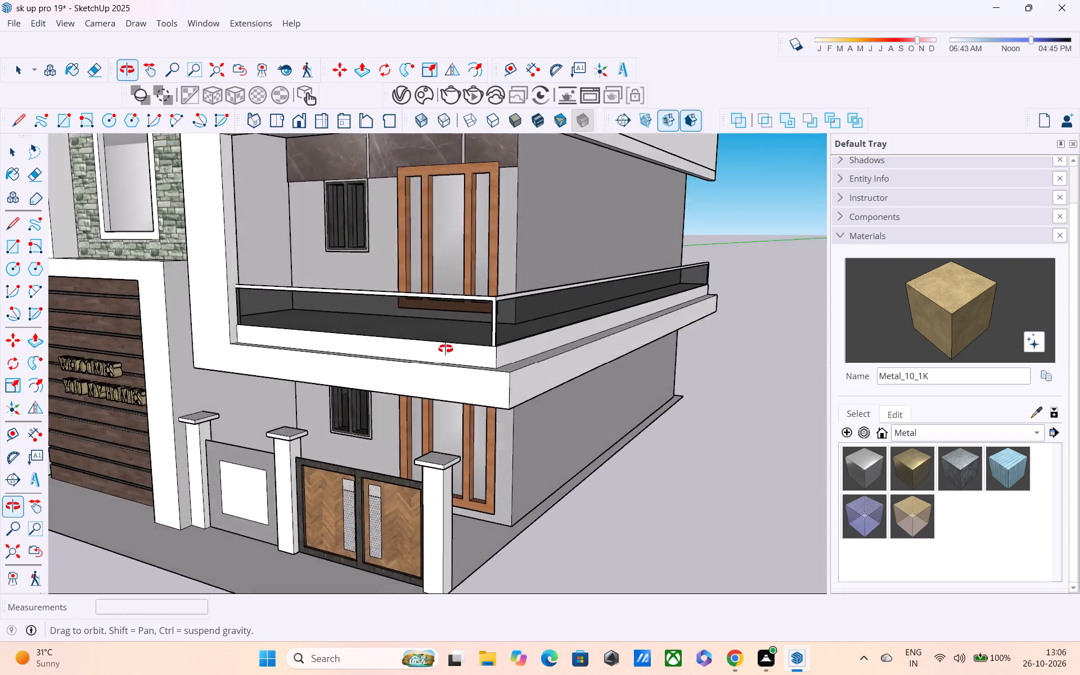
middle_drag(445, 349, 409, 352)
scroll(454, 349, up, 4)
scroll(601, 361, up, 1)
middle_drag(596, 362, 231, 397)
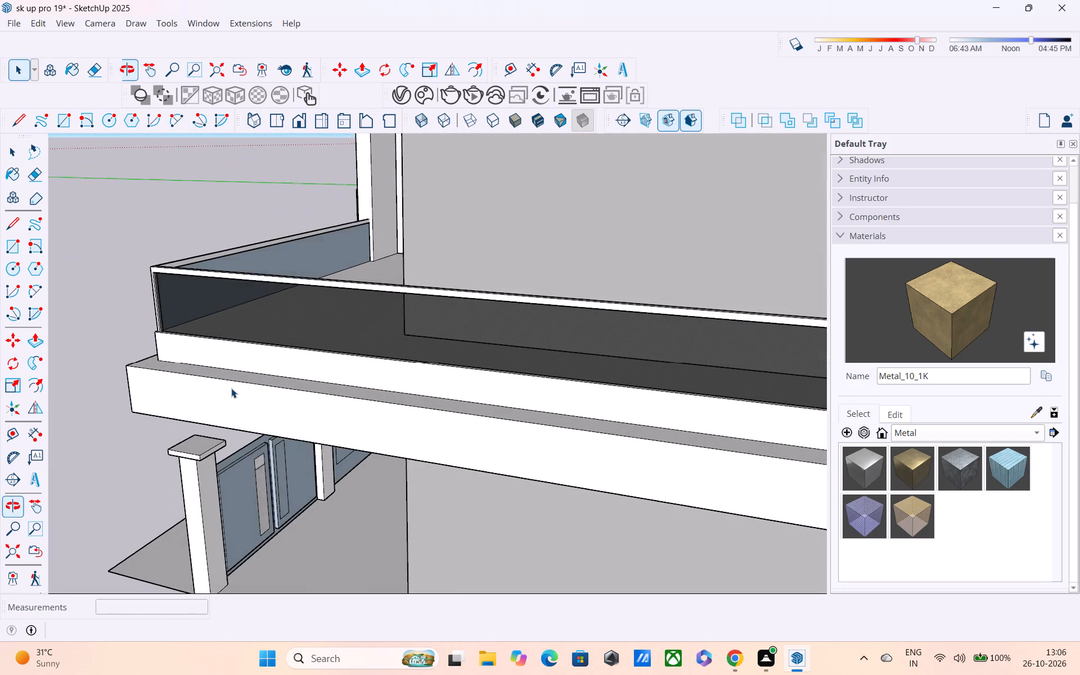
scroll(231, 385, down, 5)
middle_drag(236, 380, 305, 375)
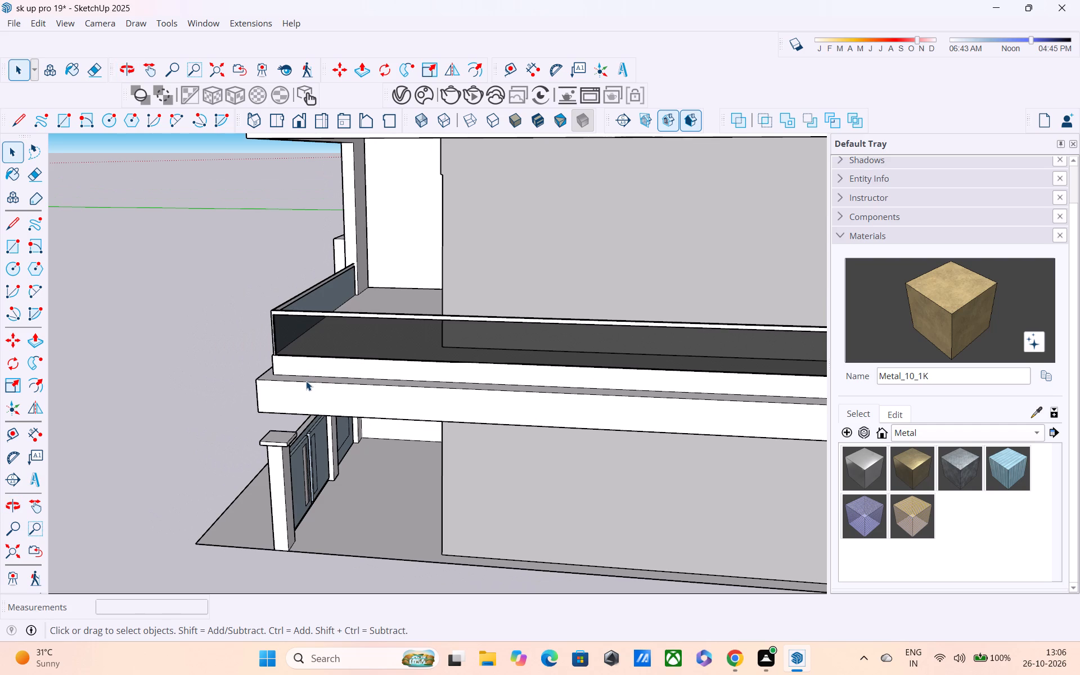
Examine the gate, its pillars and the compound wall for surfaces that still need a material.
middle_drag(321, 453, 266, 440)
scroll(263, 424, up, 6)
middle_drag(261, 440, 205, 383)
scroll(301, 404, up, 3)
middle_drag(267, 393, 803, 407)
middle_drag(755, 389, 472, 380)
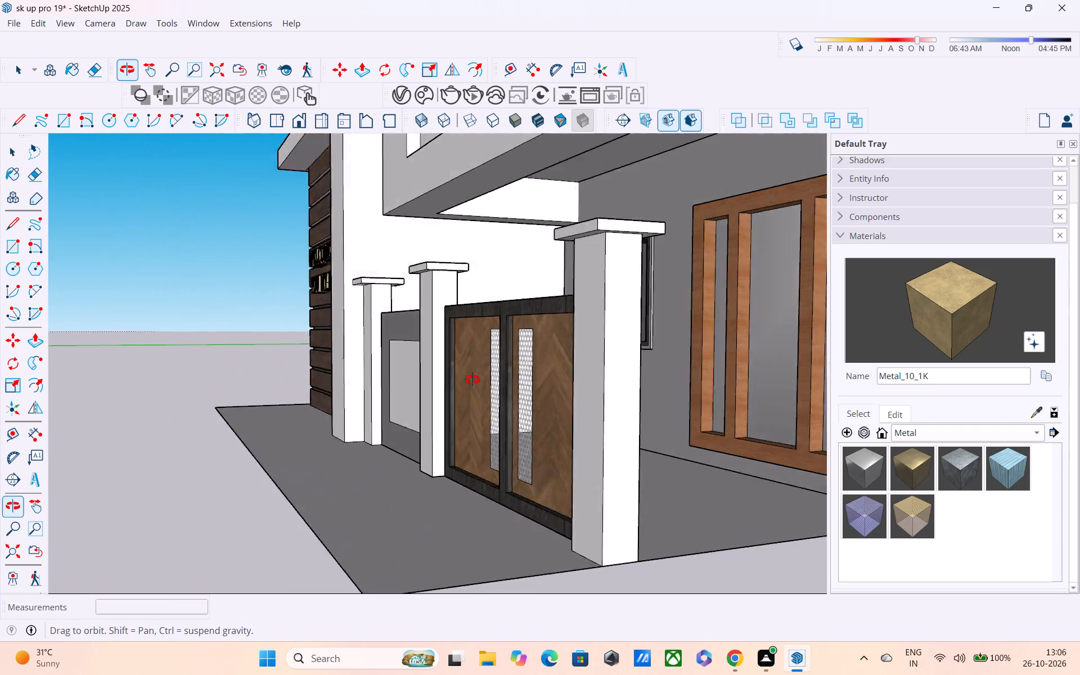
middle_drag(472, 380, 206, 377)
scroll(152, 368, up, 8)
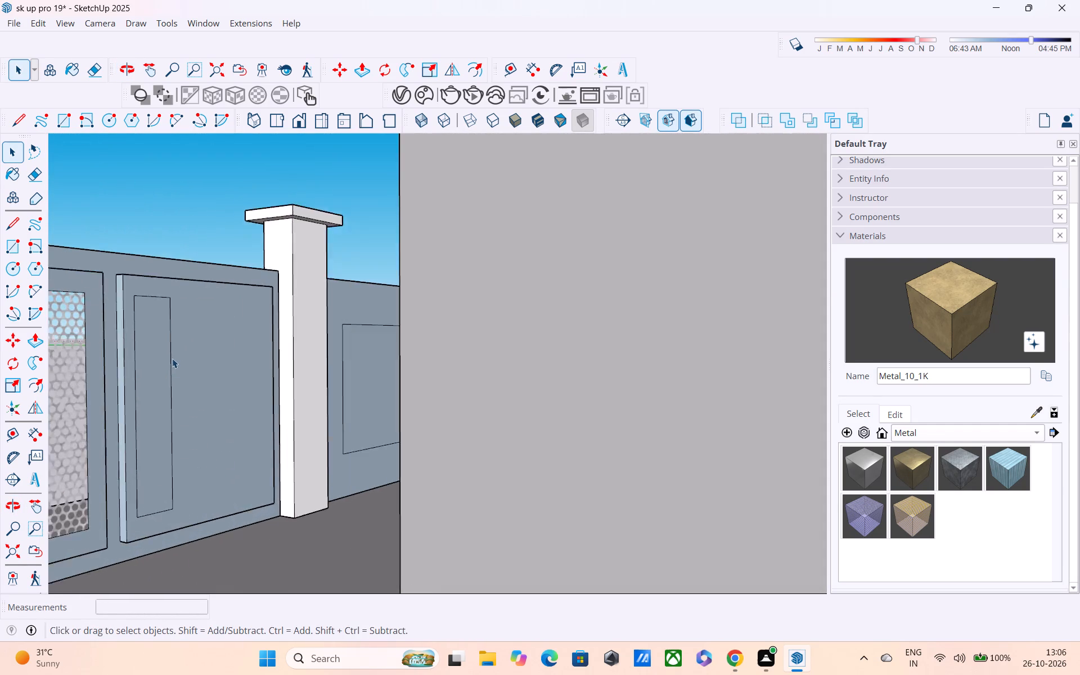
scroll(172, 358, up, 5)
middle_drag(143, 359, 534, 398)
scroll(451, 398, down, 1)
scroll(543, 390, down, 6)
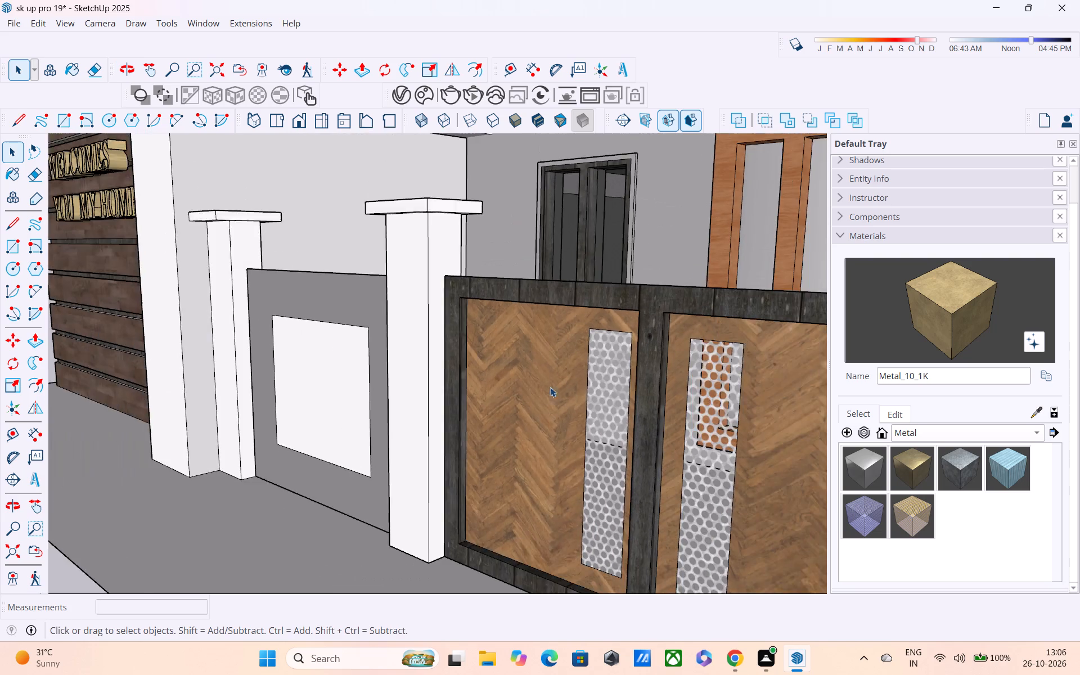
middle_drag(565, 385, 715, 381)
scroll(715, 381, up, 1)
scroll(712, 376, down, 5)
middle_drag(632, 377, 526, 379)
scroll(496, 379, up, 1)
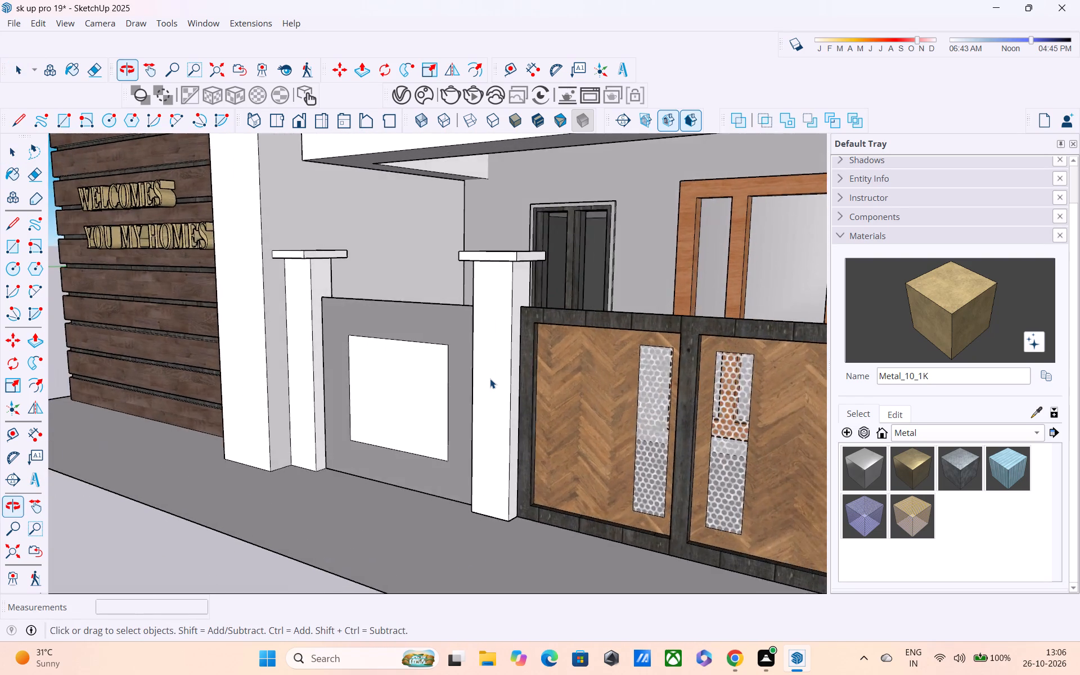
scroll(490, 379, down, 5)
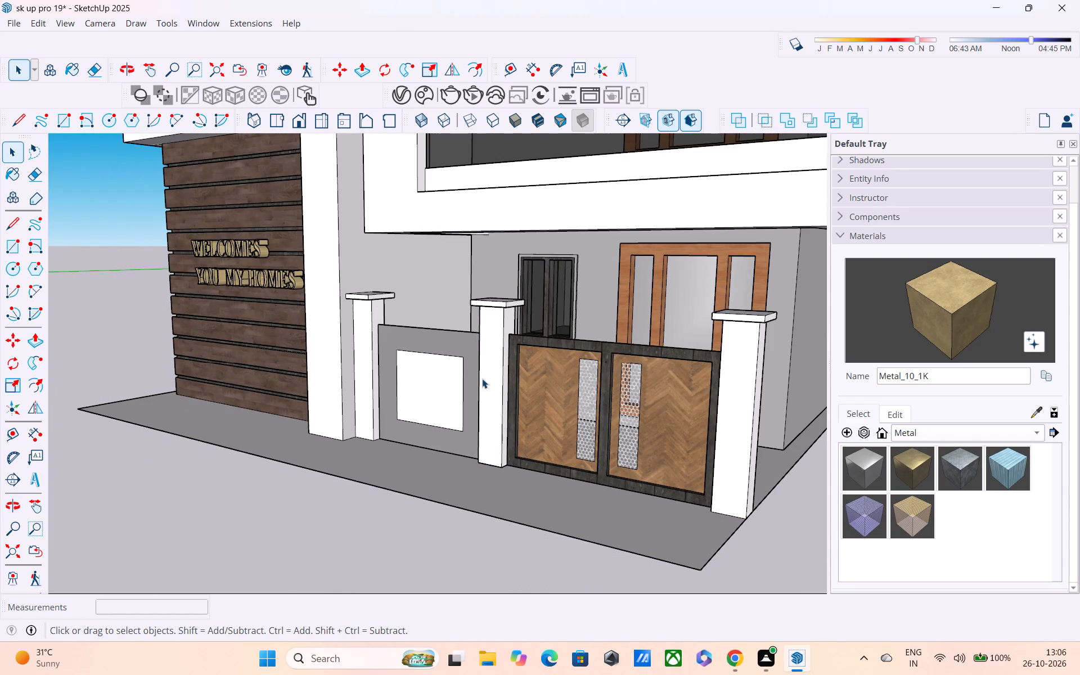
scroll(492, 390, down, 1)
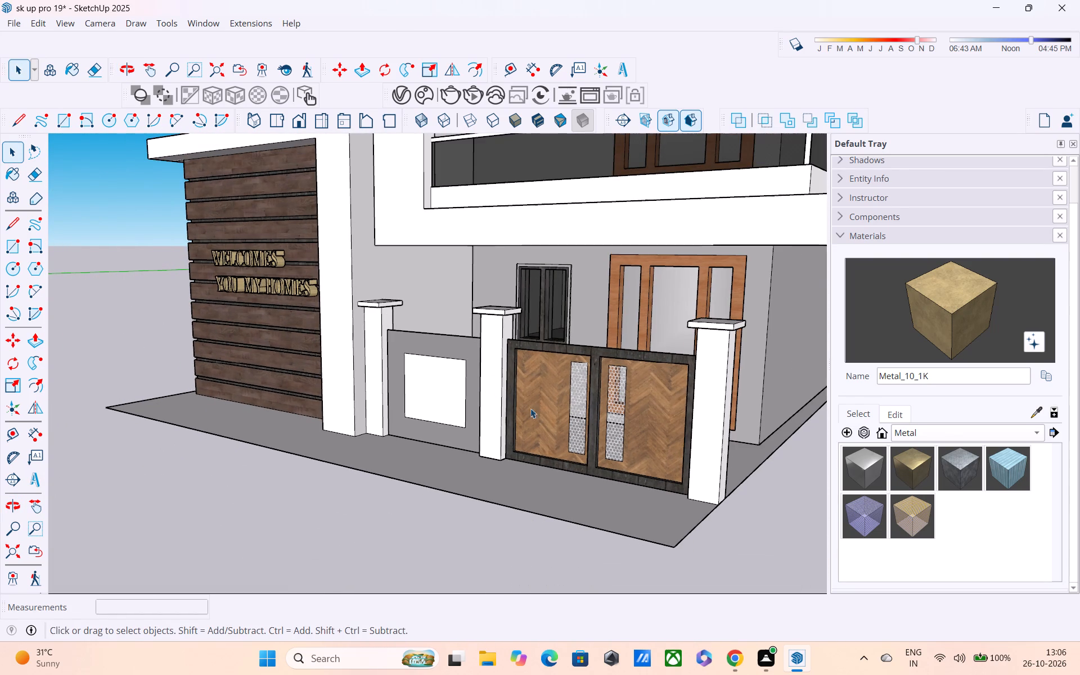
scroll(713, 445, down, 2)
middle_drag(565, 429, 625, 429)
scroll(620, 415, down, 4)
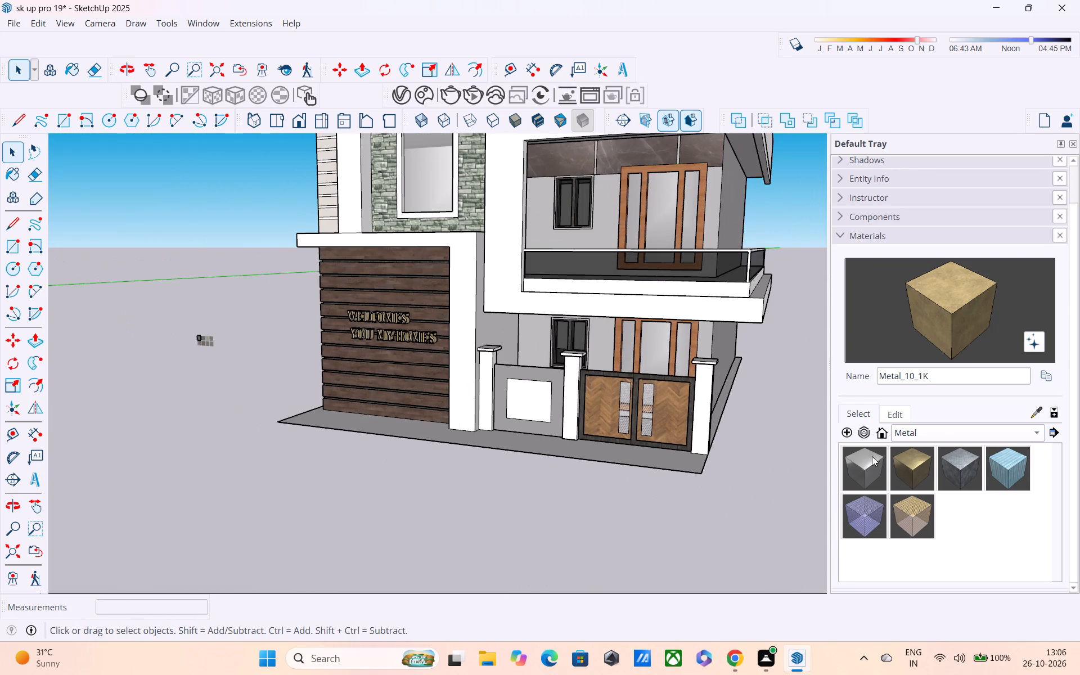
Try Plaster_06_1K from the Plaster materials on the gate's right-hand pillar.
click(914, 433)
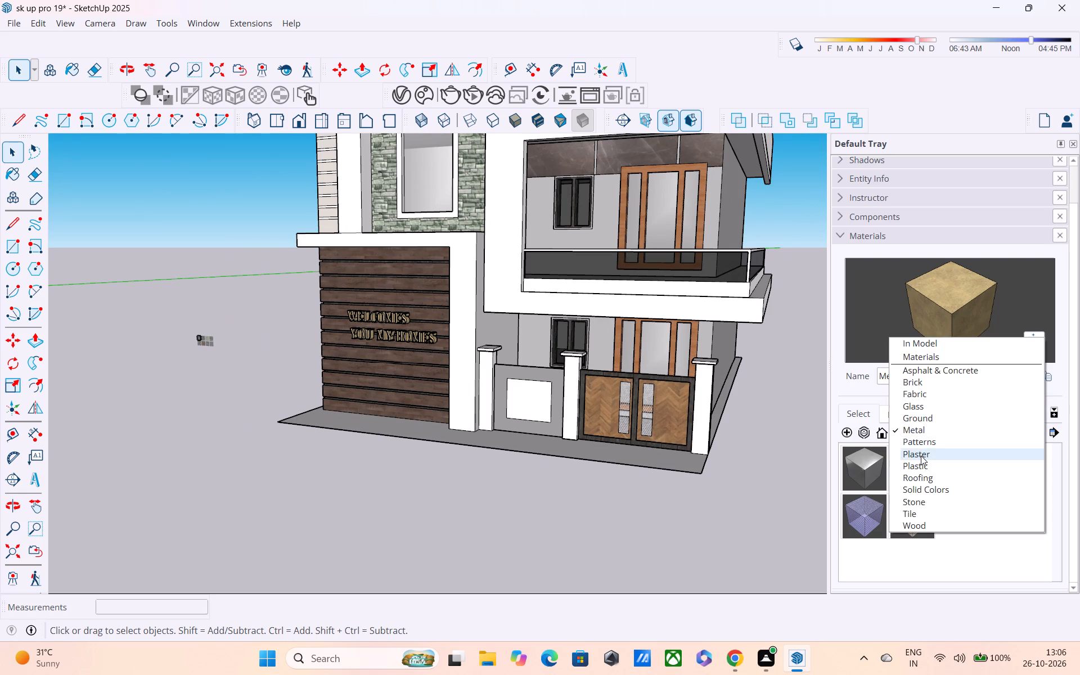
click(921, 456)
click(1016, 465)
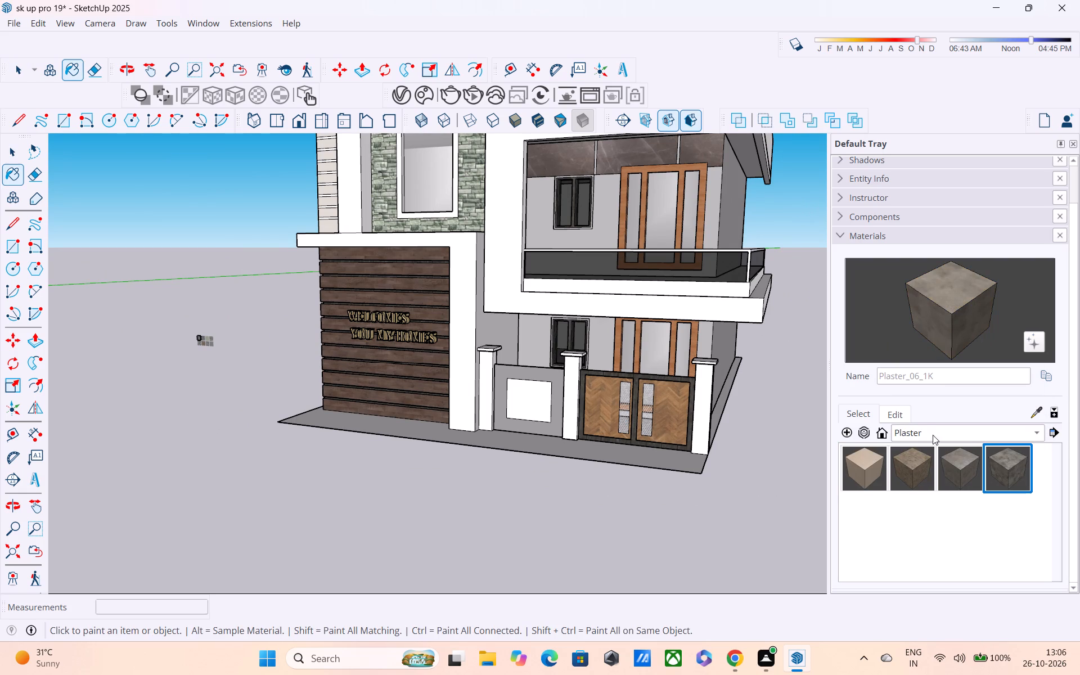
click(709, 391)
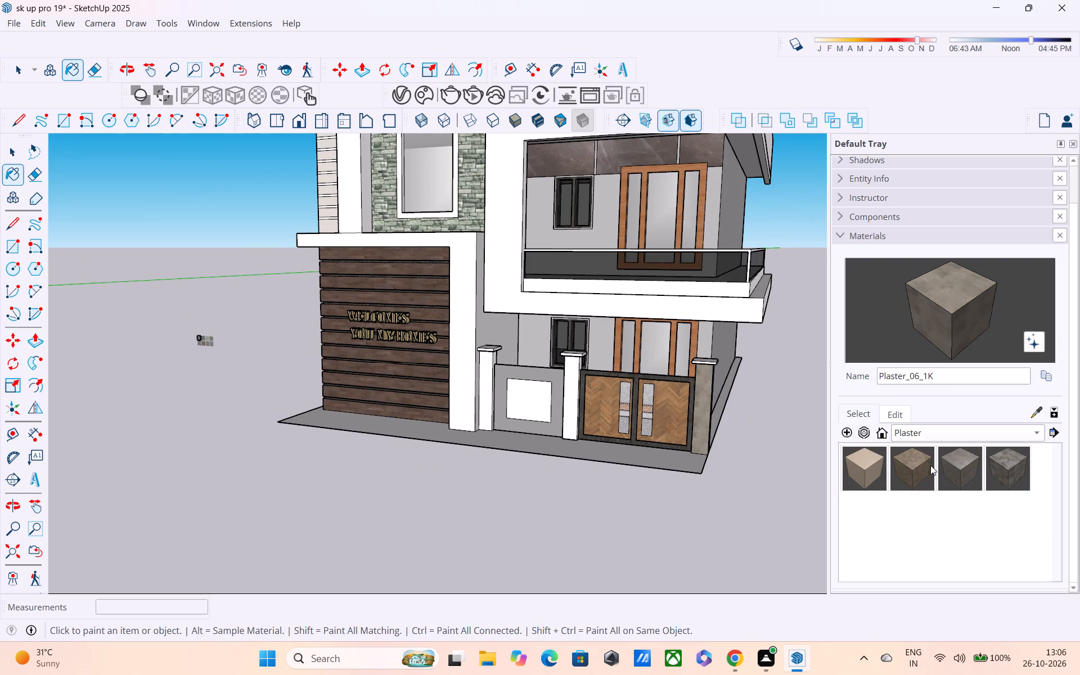
Paint the gate's right-hand pillar with Plaster_03_1K.
click(916, 460)
click(705, 398)
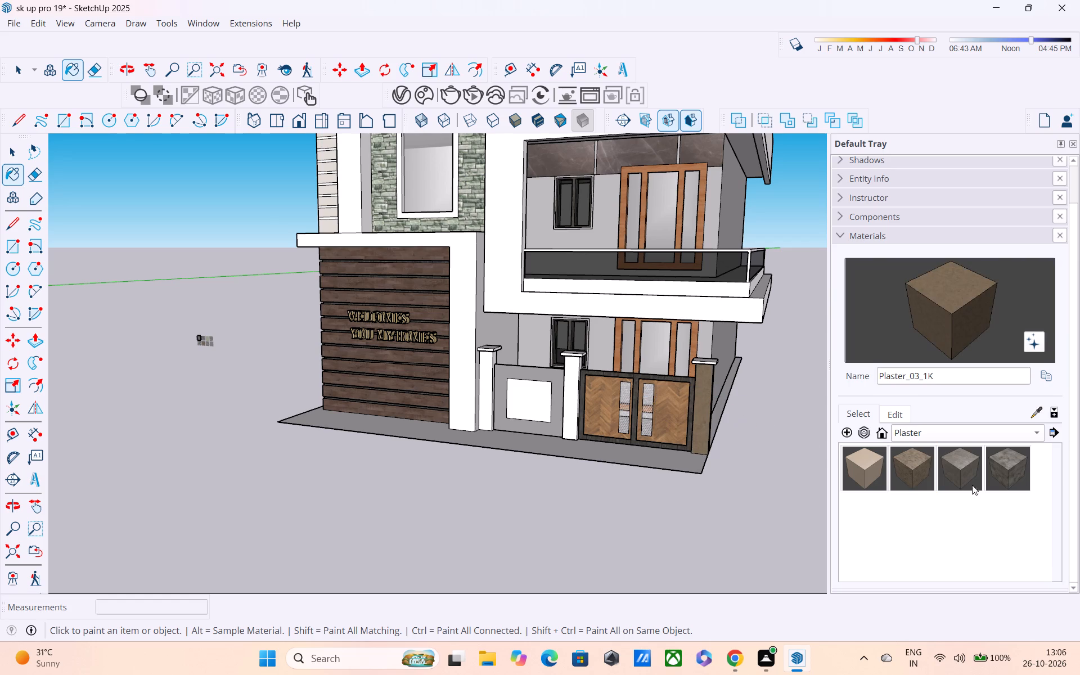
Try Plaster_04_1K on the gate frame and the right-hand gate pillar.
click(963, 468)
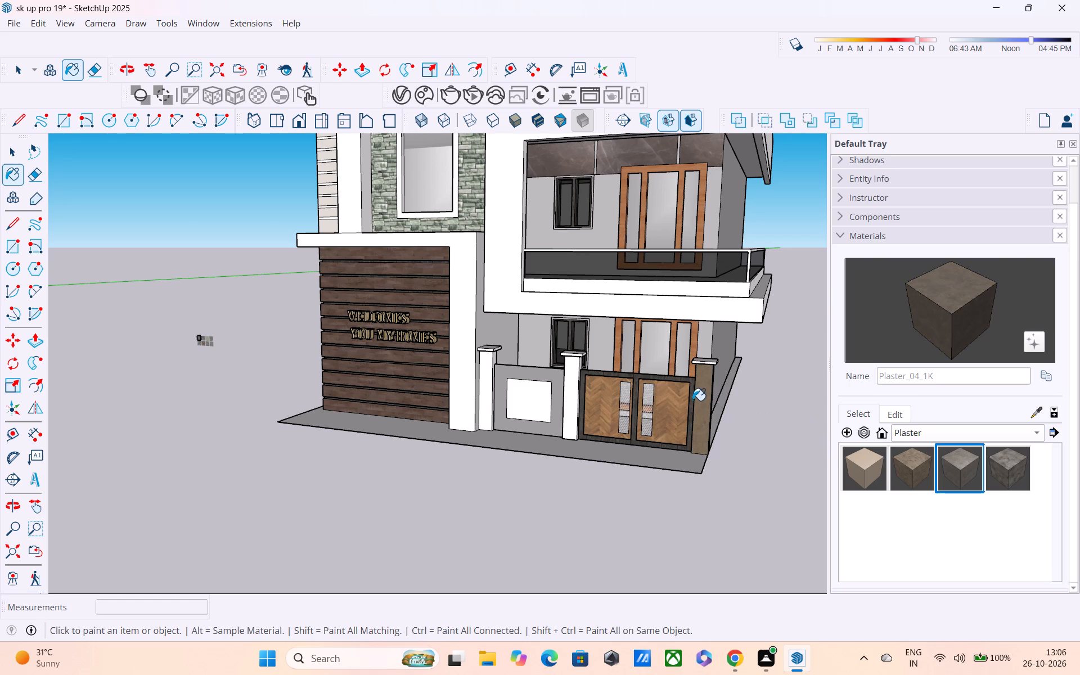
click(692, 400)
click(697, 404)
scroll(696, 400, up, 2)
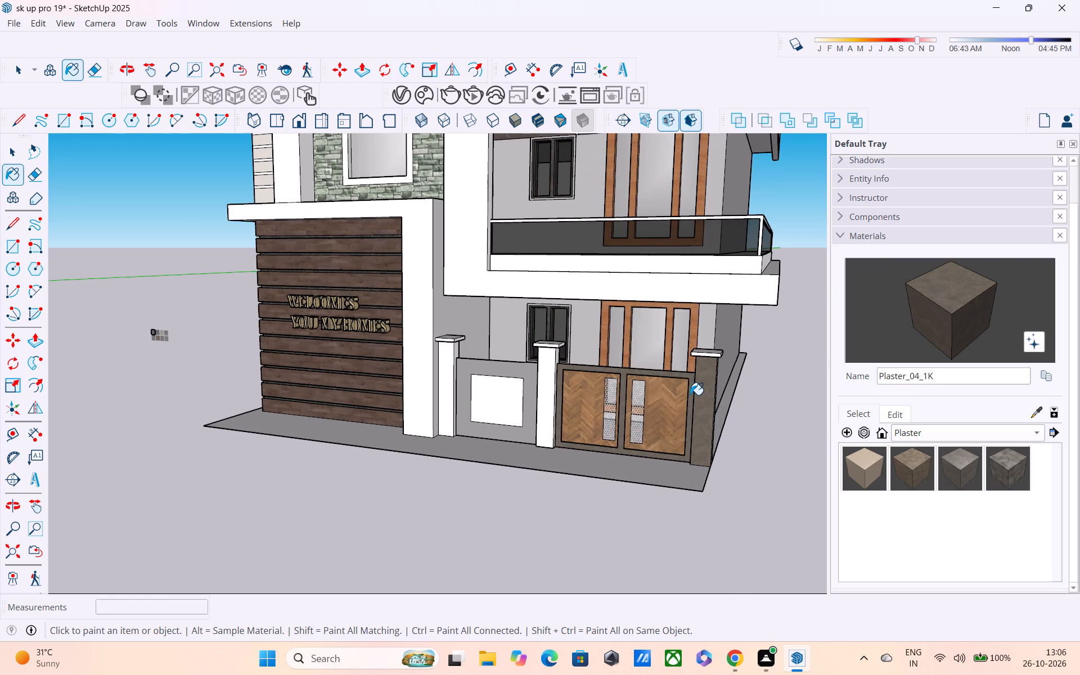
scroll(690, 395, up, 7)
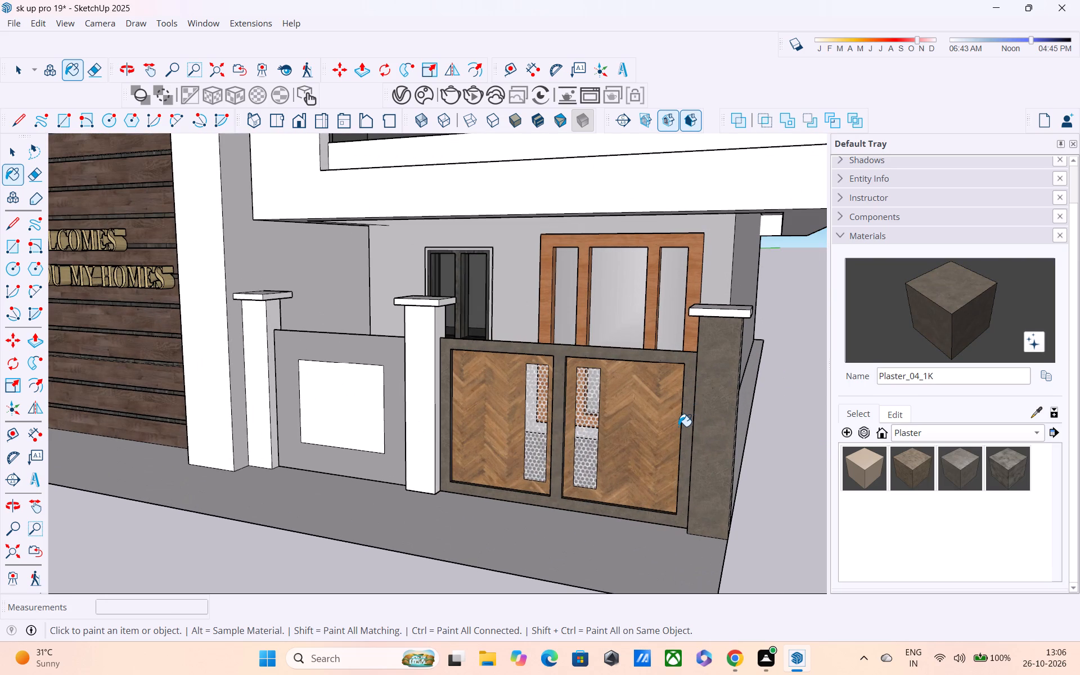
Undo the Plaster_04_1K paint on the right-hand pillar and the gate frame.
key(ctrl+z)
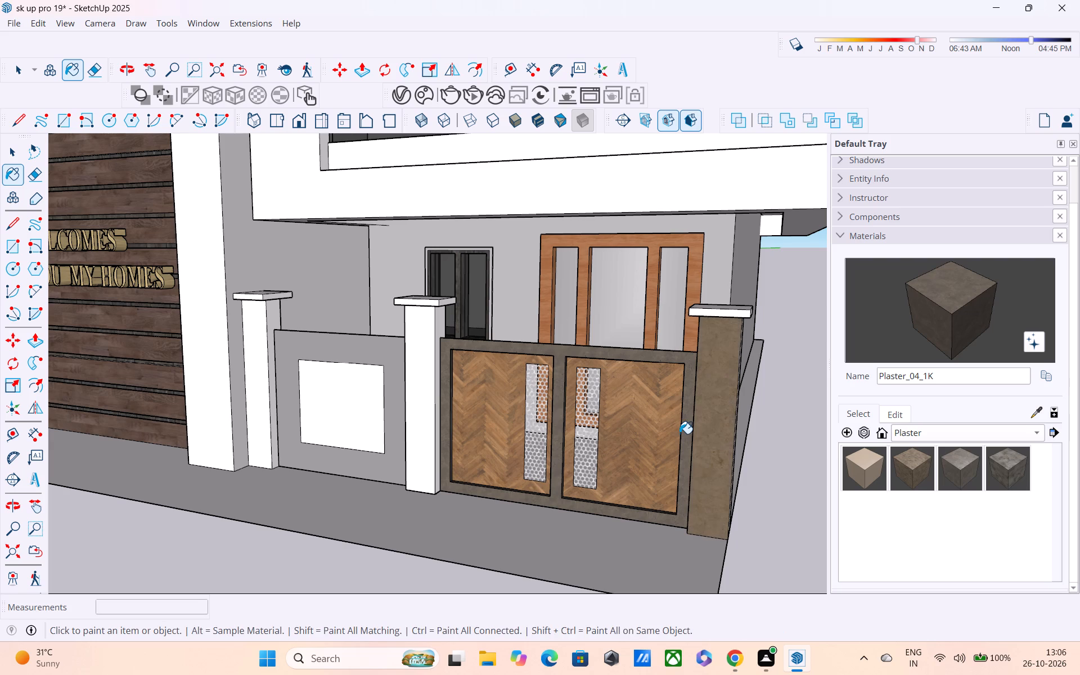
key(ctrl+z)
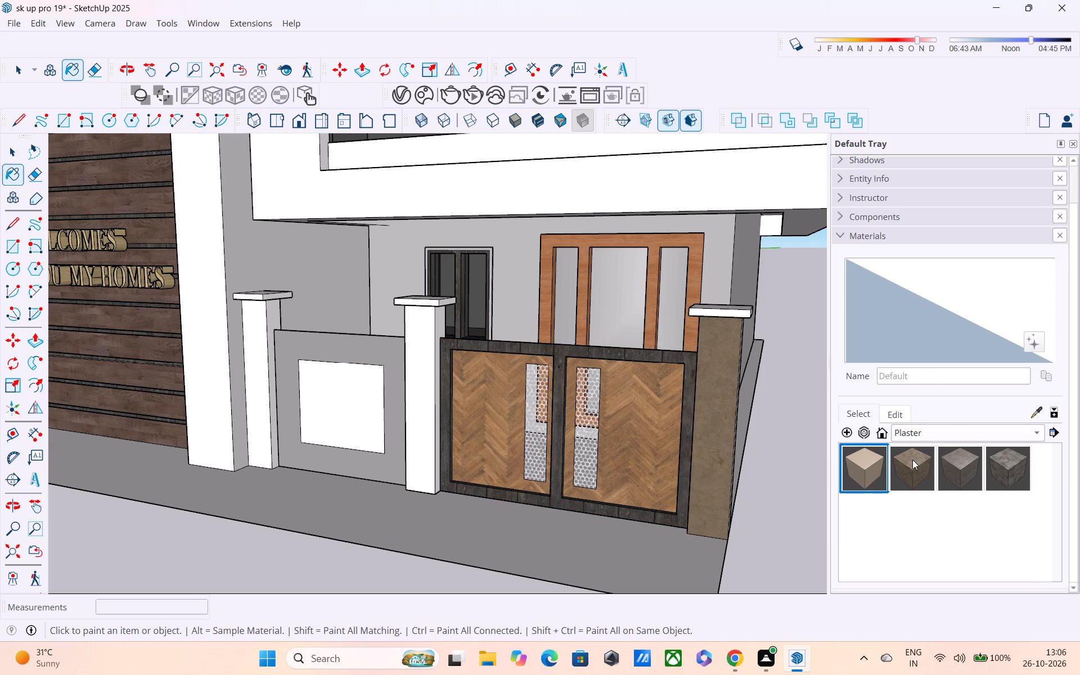
Paint the outer faces of the gate's right-hand and middle pillars with Roofing_04_1K from the Roofing materials.
click(953, 431)
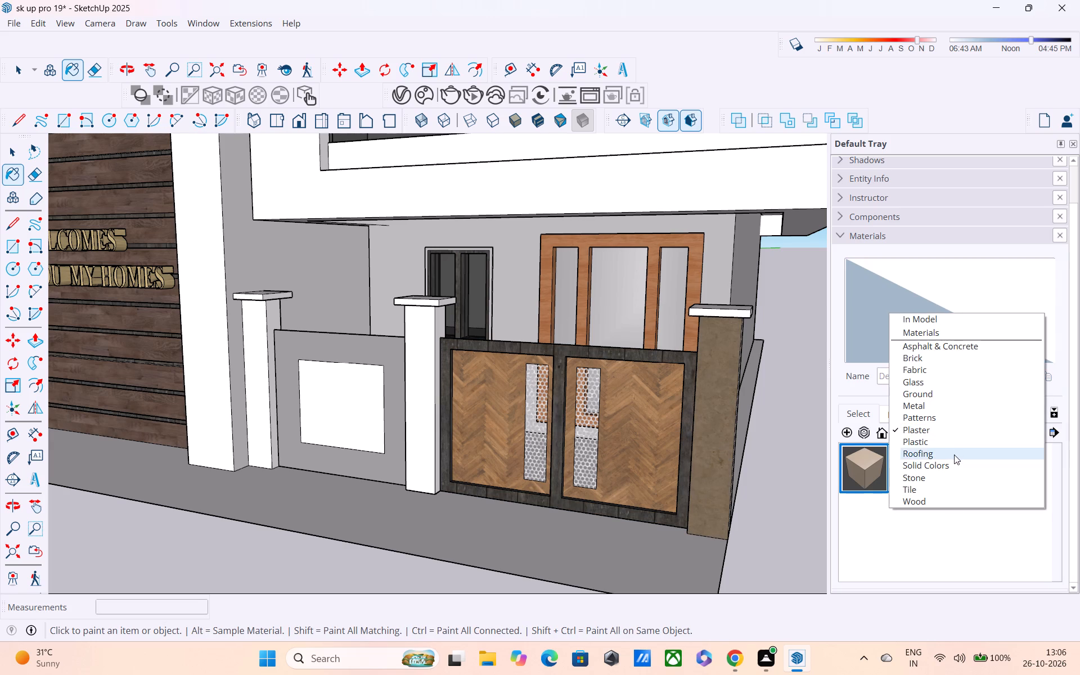
click(954, 454)
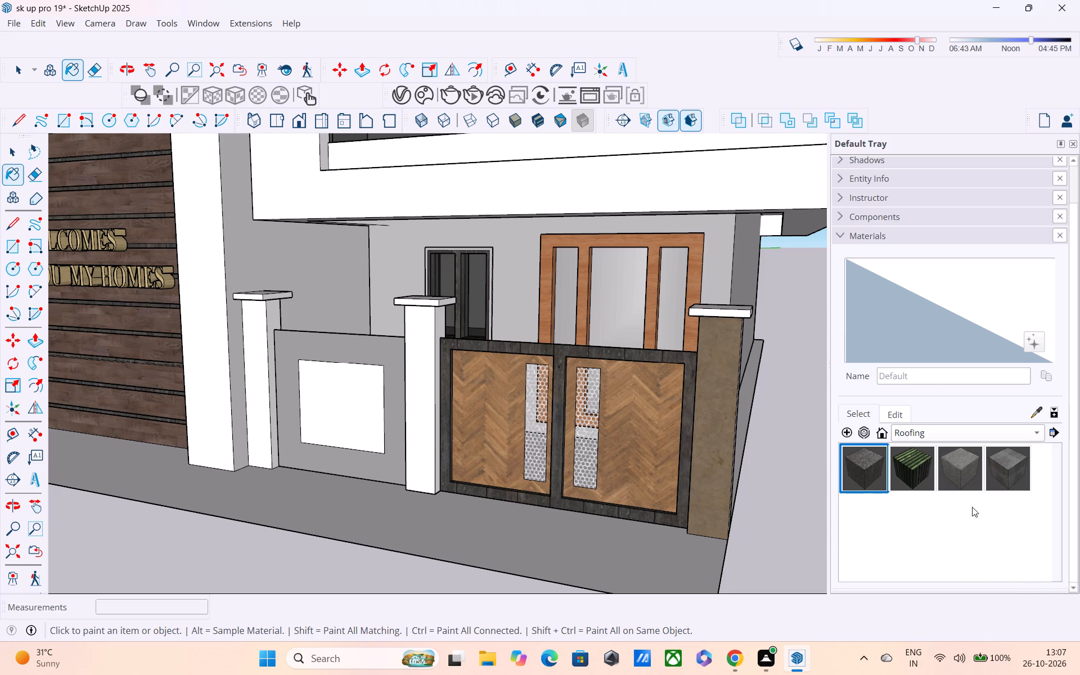
click(956, 468)
click(718, 440)
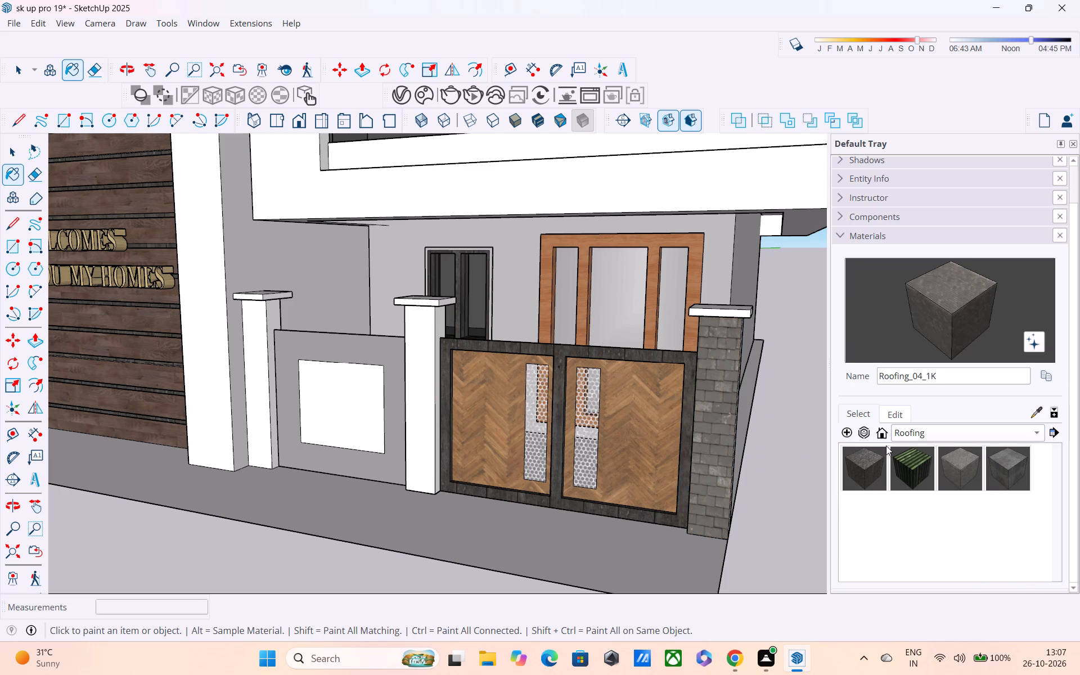
click(425, 395)
scroll(439, 398, up, 3)
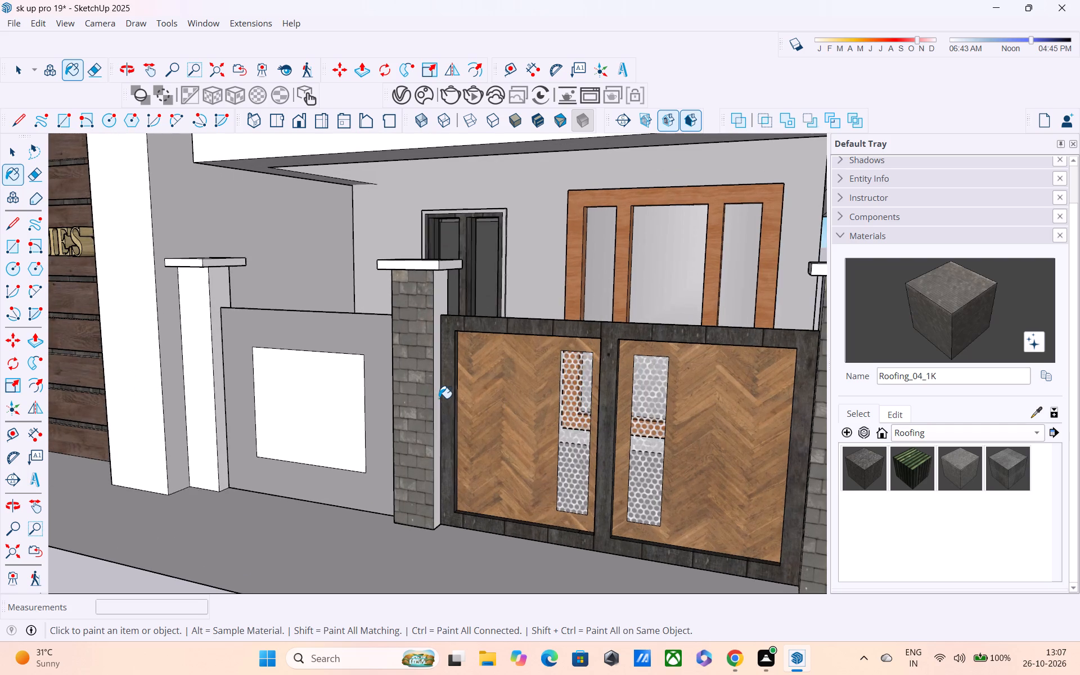
middle_drag(432, 396, 406, 390)
scroll(413, 395, up, 3)
click(431, 407)
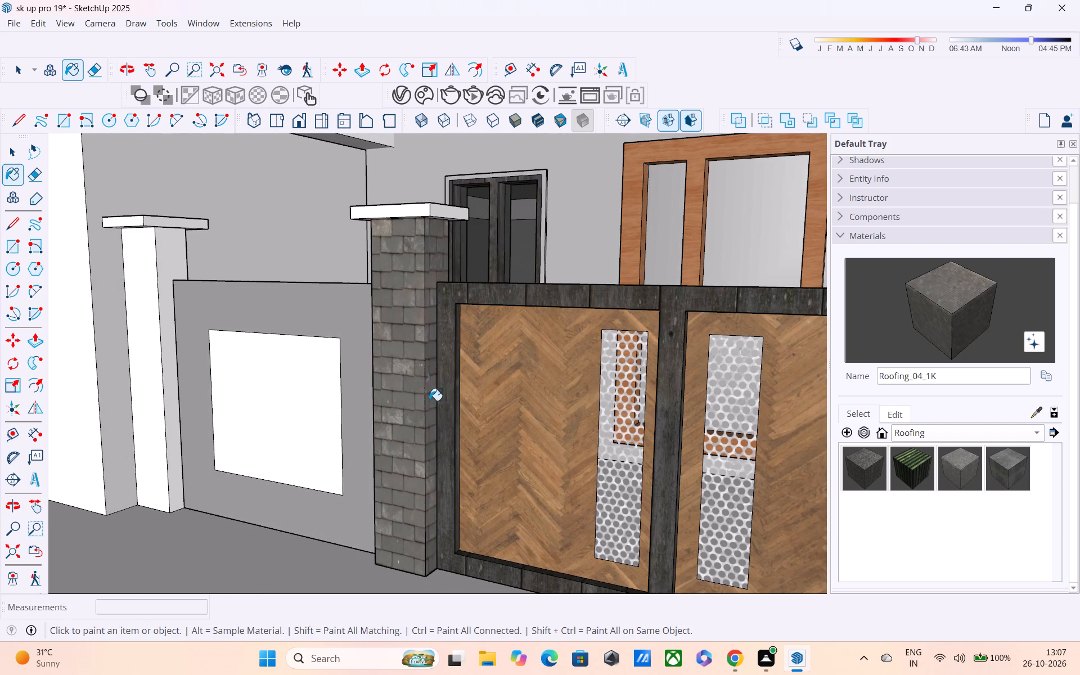
Paint the left-hand pillar beside the low front wall and all visible sides of its cap with Roofing_04_1K.
middle_drag(409, 269, 566, 291)
click(92, 314)
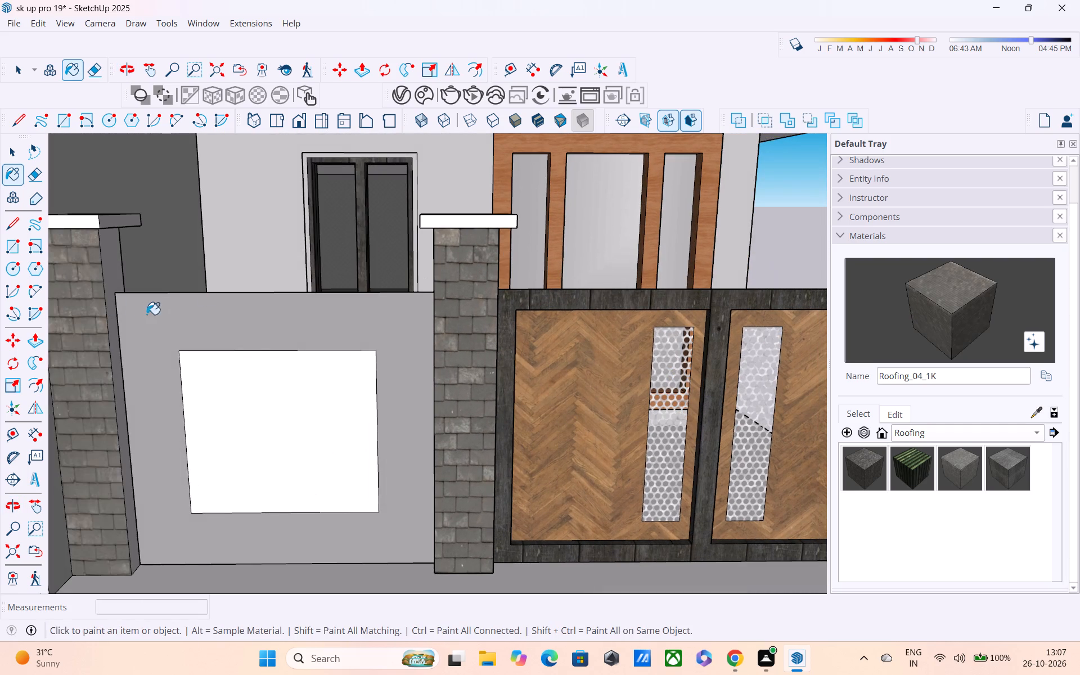
shift+middle_drag(368, 331, 465, 329)
middle_drag(343, 351, 92, 348)
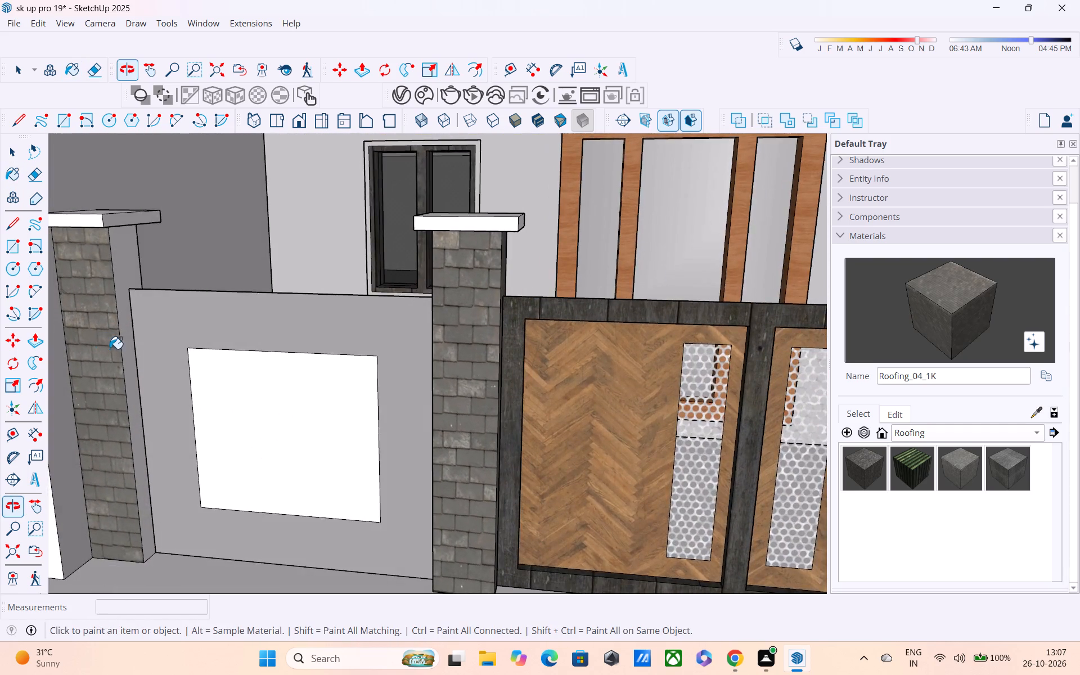
scroll(114, 349, up, 4)
click(127, 318)
middle_drag(150, 315, 319, 399)
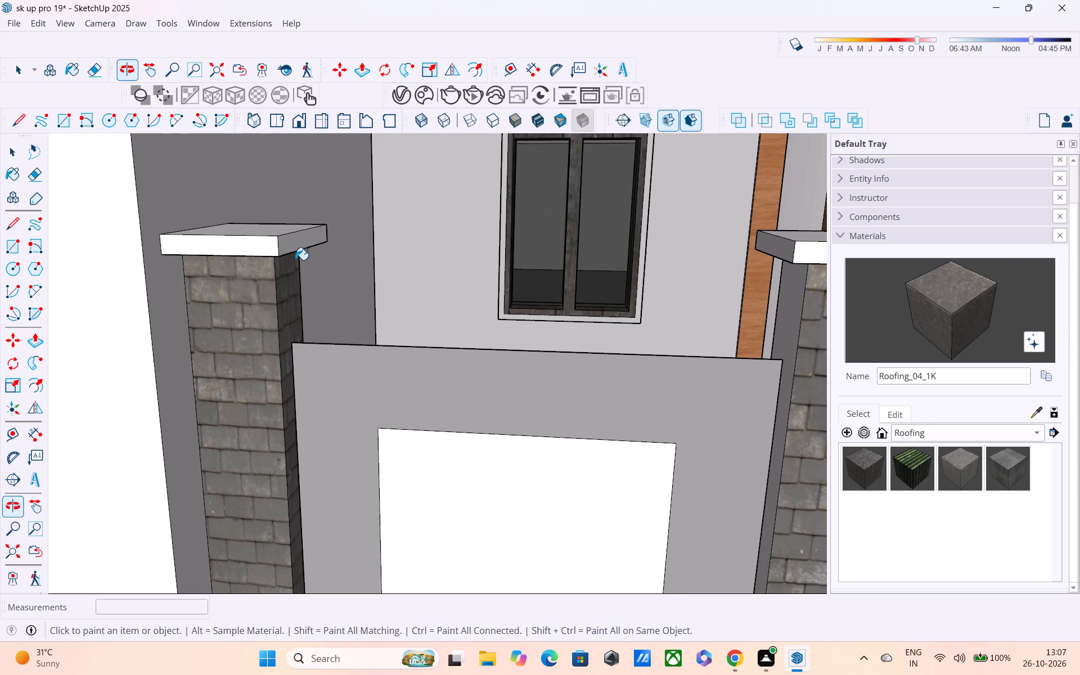
click(267, 250)
click(285, 242)
click(275, 232)
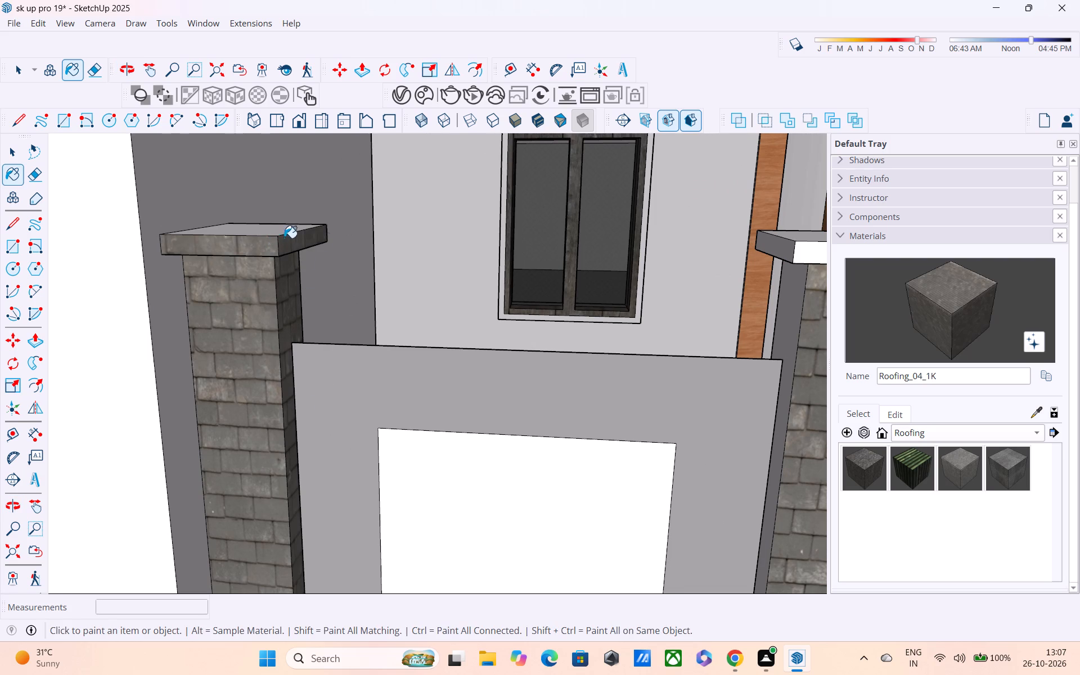
Paint the front, top and side of the middle gate pillar's cap with Roofing_04_1K.
middle_drag(319, 246, 0, 270)
scroll(77, 276, down, 4)
click(336, 283)
click(337, 265)
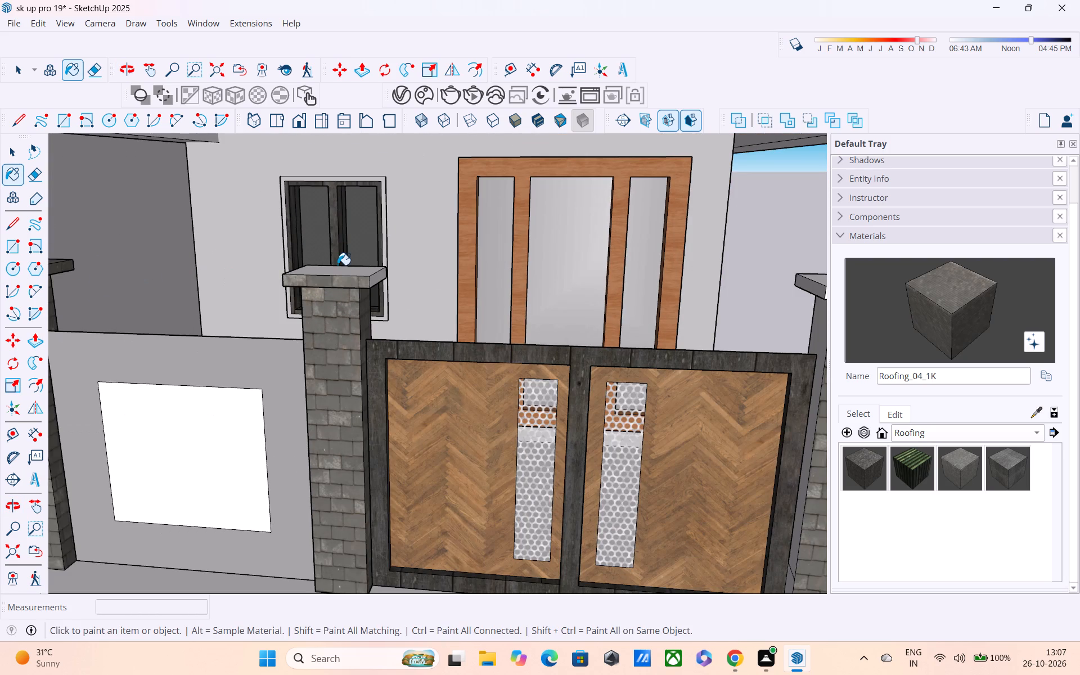
key(ctrl+z)
scroll(363, 274, up, 2)
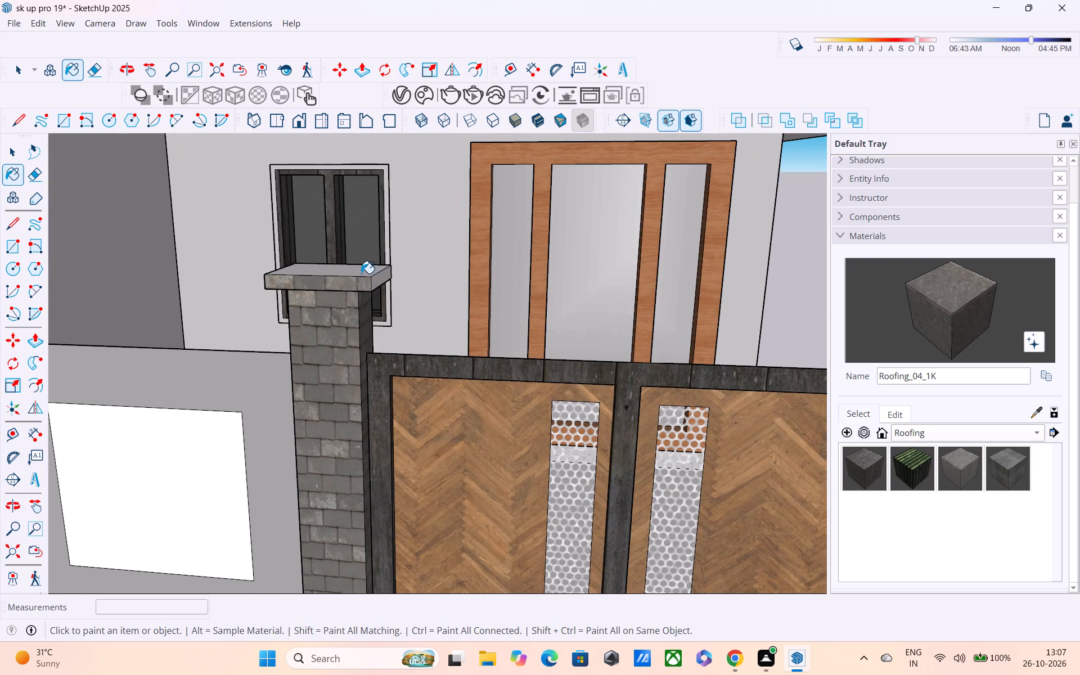
click(361, 273)
click(377, 277)
Paint the rear faces of the middle and left-hand pillars and the middle pillar's cap with Roofing_04_1K.
scroll(377, 277, up, 1)
middle_drag(377, 277, 0, 418)
scroll(1, 414, down, 1)
middle_drag(331, 356, 210, 261)
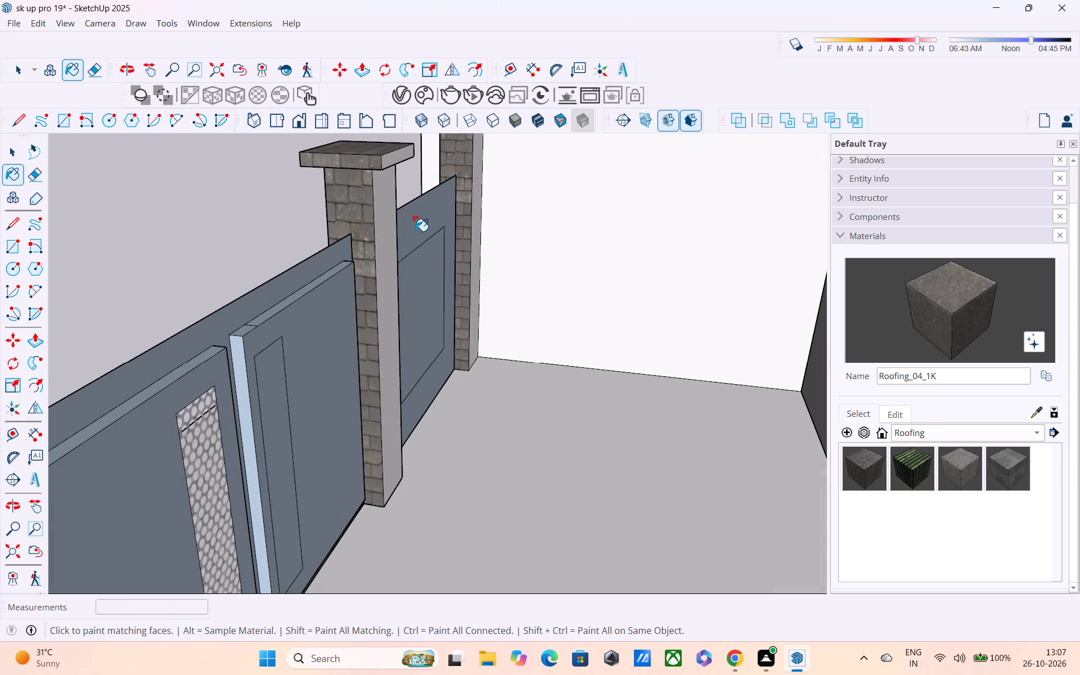
shift+click(399, 160)
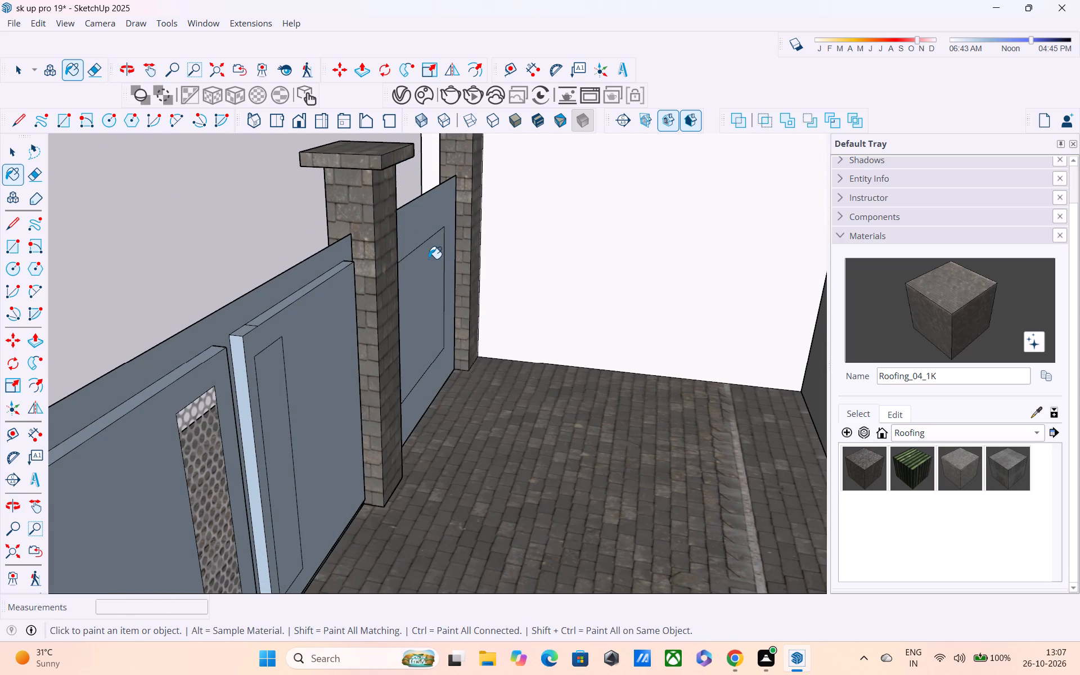
scroll(430, 259, down, 1)
key(ctrl+z)
click(398, 224)
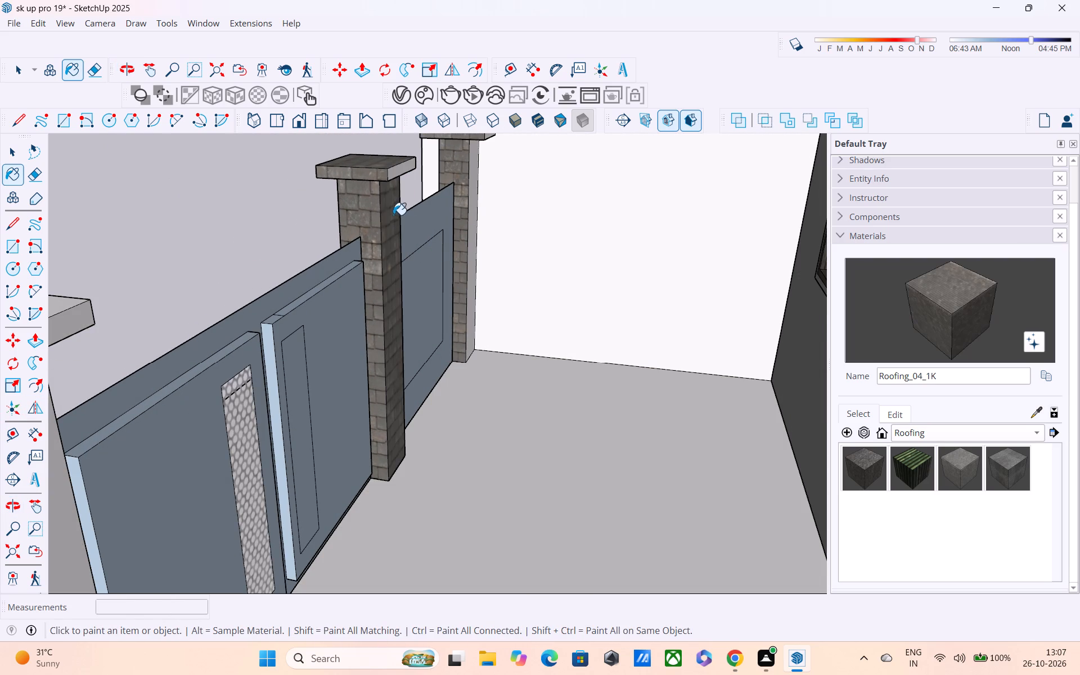
click(399, 175)
click(475, 178)
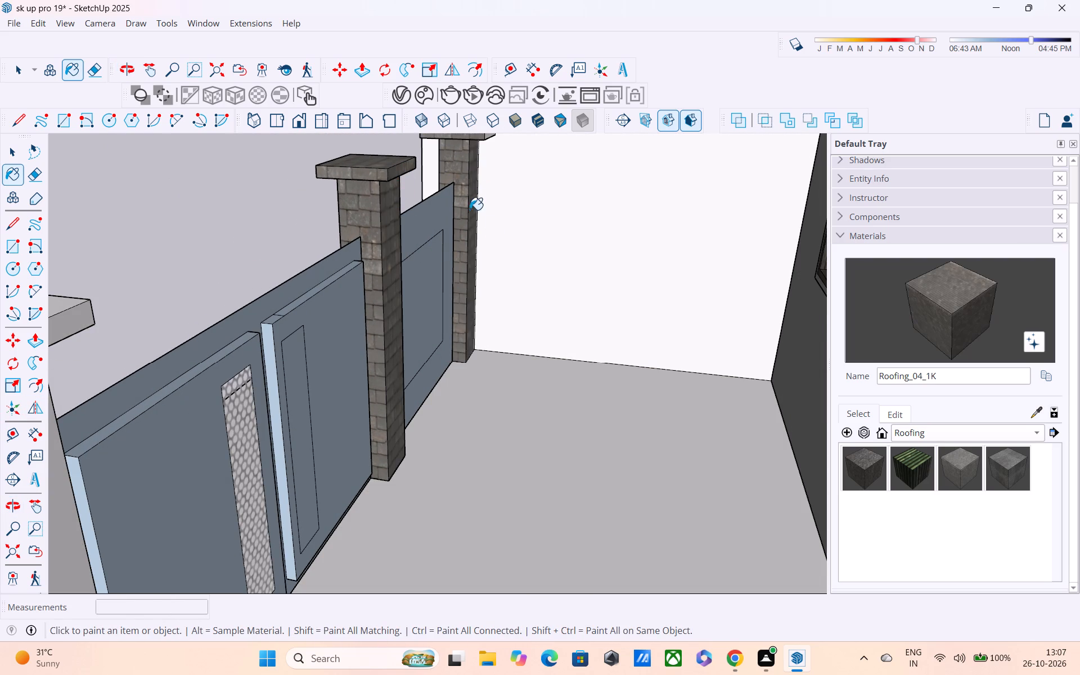
Paint the remaining side and rear faces of the right-hand gate pillar and its cap with Roofing_04_1K.
middle_drag(493, 237, 712, 242)
scroll(707, 236, down, 4)
middle_drag(698, 273, 264, 280)
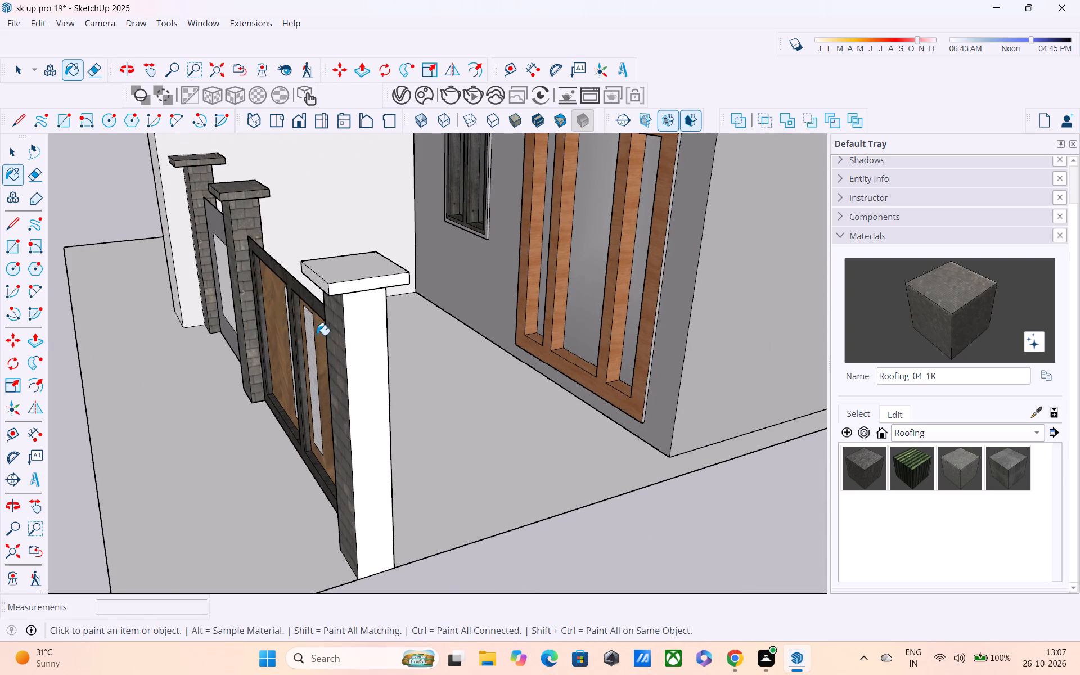
click(358, 358)
click(361, 283)
click(357, 270)
click(316, 277)
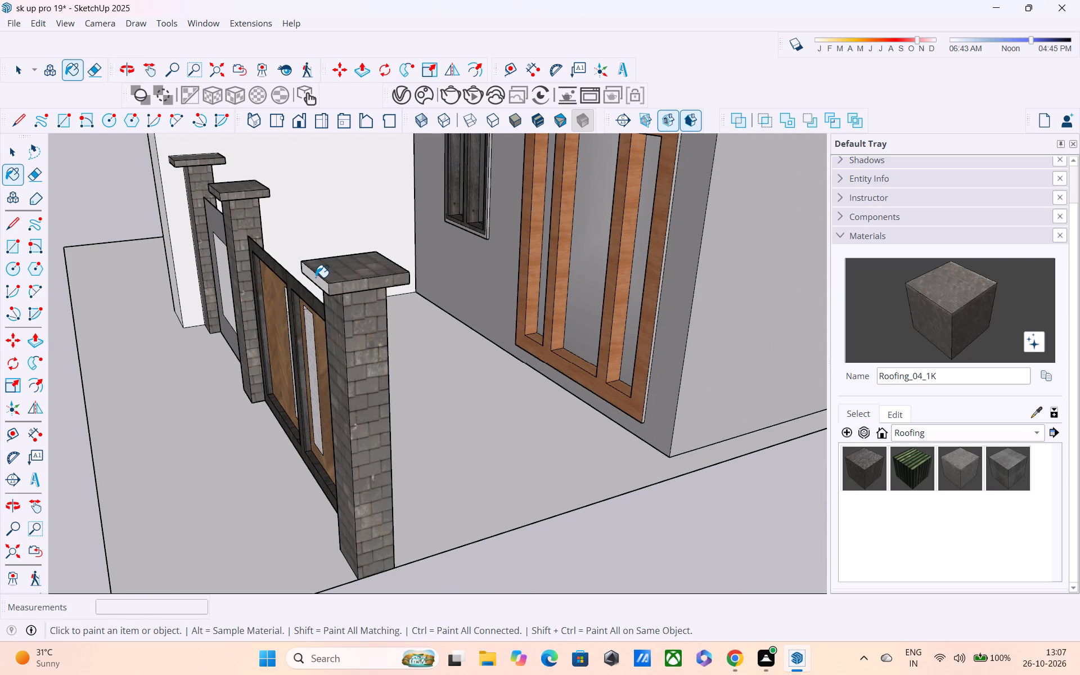
middle_drag(388, 278, 170, 271)
click(299, 251)
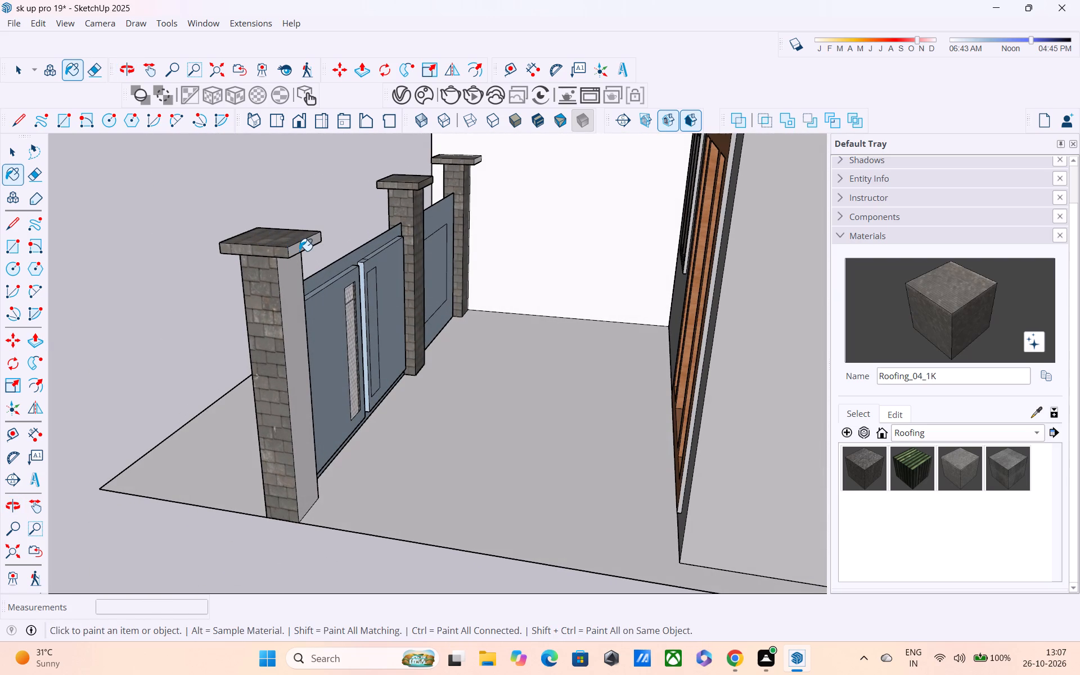
click(290, 289)
Examine the painted gate pillars and front boundary wall from the front of the house.
scroll(304, 298, down, 5)
middle_drag(403, 376, 734, 335)
scroll(734, 335, up, 1)
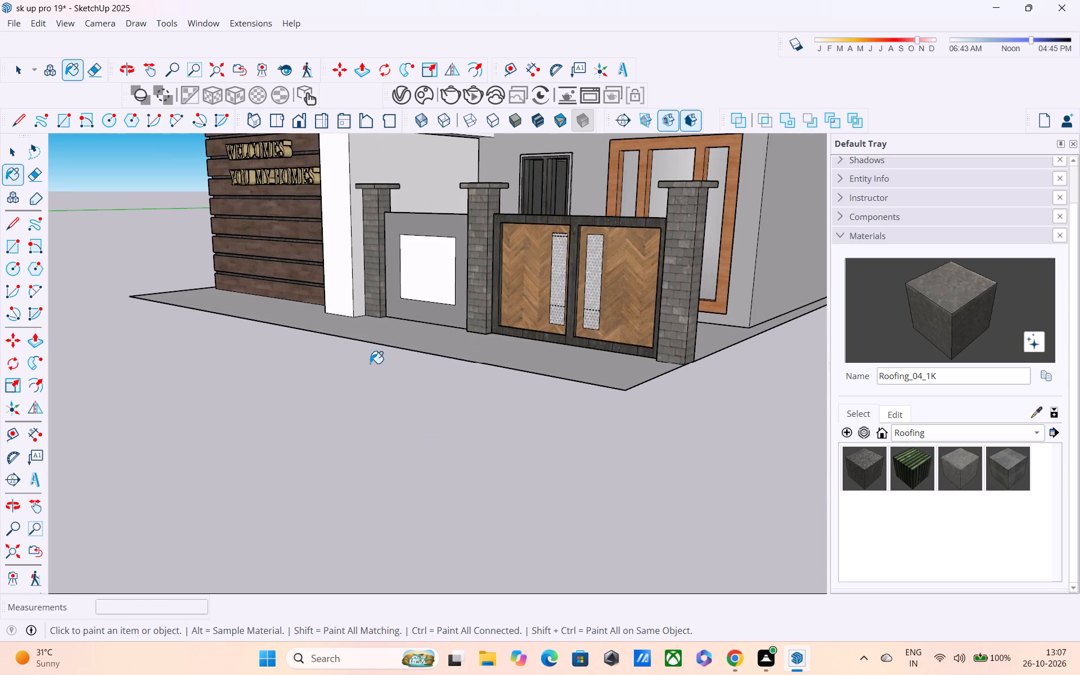
key(space)
click(231, 397)
middle_drag(410, 399, 664, 349)
scroll(595, 377, down, 1)
scroll(665, 343, up, 1)
scroll(665, 335, down, 3)
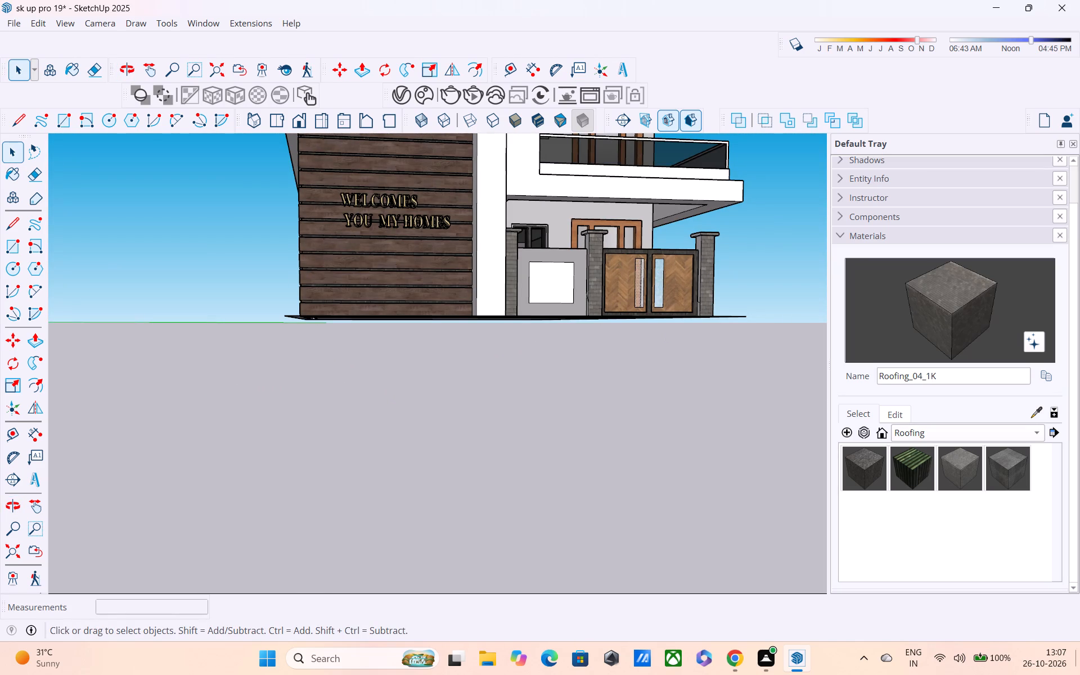
scroll(1069, 668, down, 2)
scroll(992, 585, down, 3)
middle_drag(564, 326, 436, 383)
scroll(608, 336, up, 3)
middle_drag(570, 355, 490, 418)
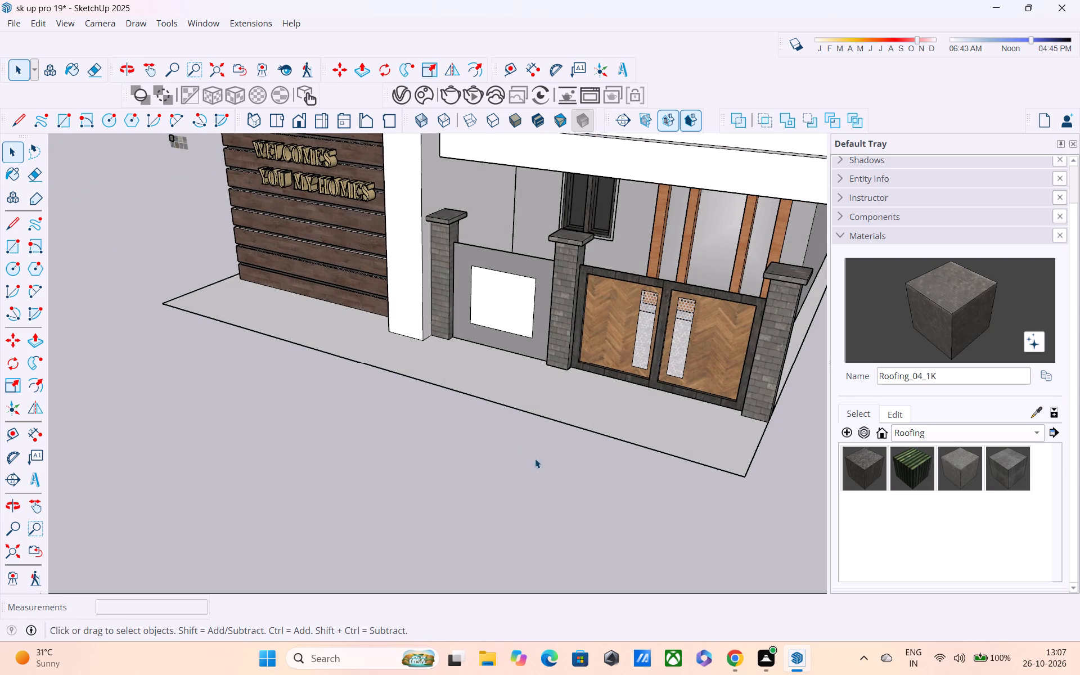
Examine the ground slab from below and the gate area's relation to the whole front elevation.
middle_drag(682, 481, 704, 510)
scroll(665, 449, down, 4)
middle_drag(656, 466, 656, 380)
scroll(658, 414, up, 4)
middle_drag(677, 406, 672, 330)
scroll(683, 339, up, 4)
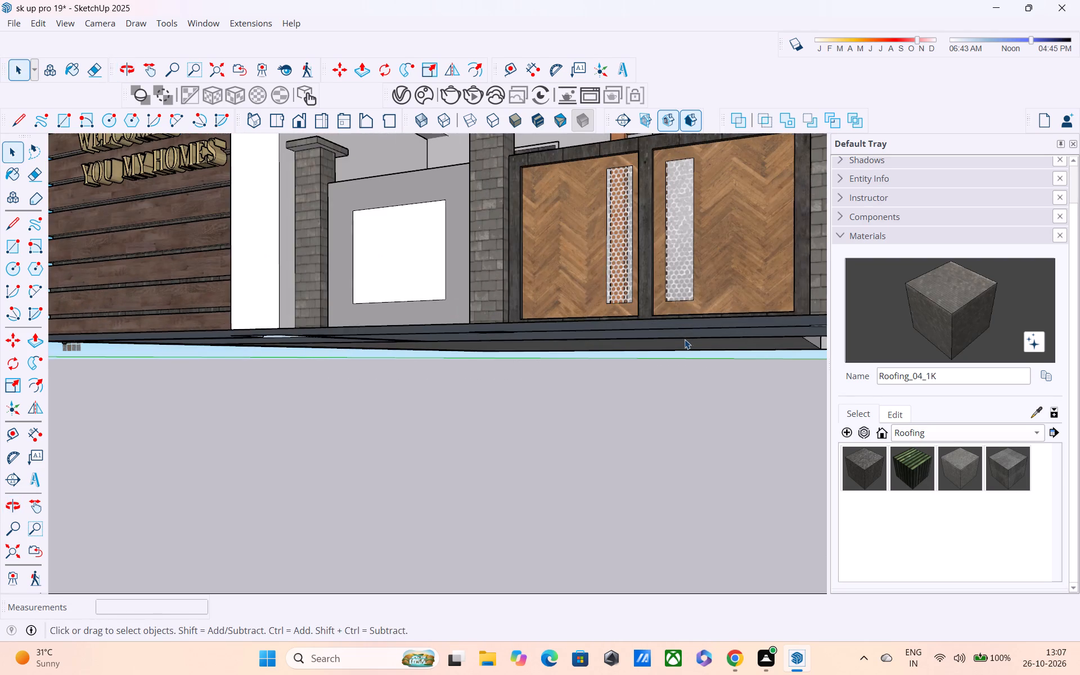
middle_drag(686, 339, 569, 373)
scroll(552, 396, up, 3)
middle_drag(539, 419, 515, 291)
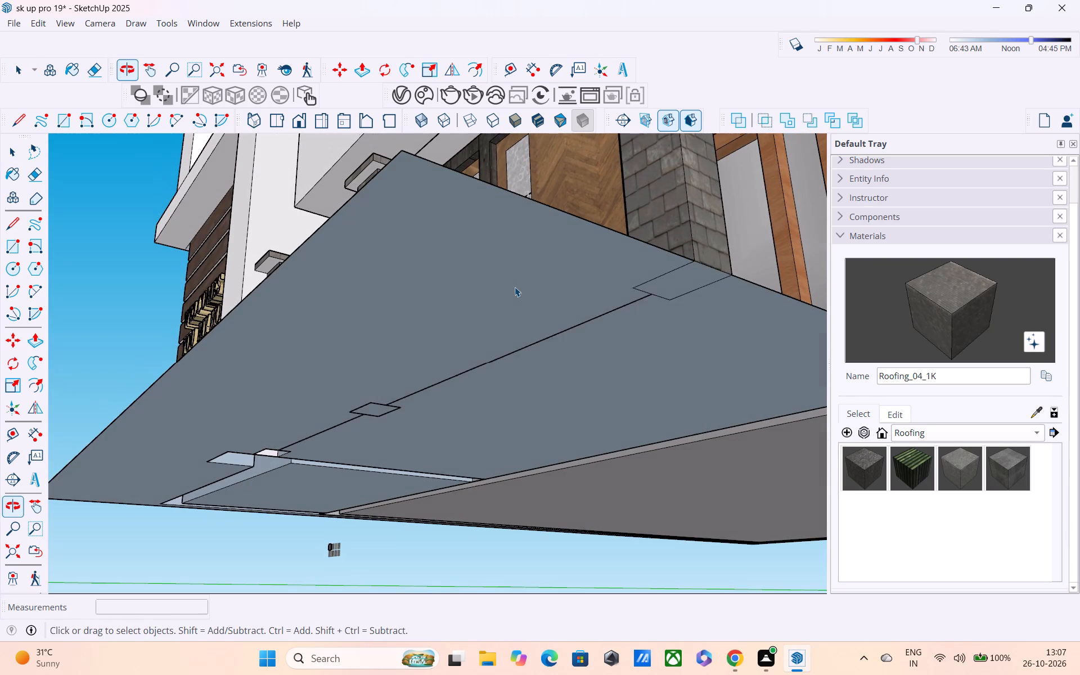
click(502, 299)
double_click(493, 310)
middle_drag(494, 317, 498, 327)
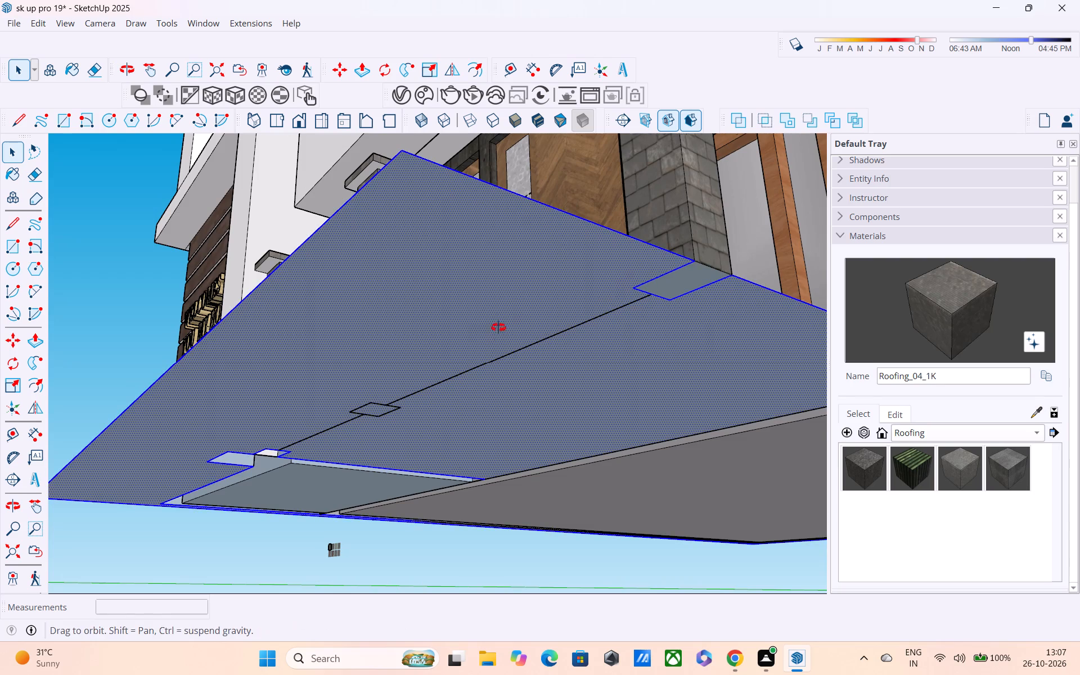
middle_drag(498, 327, 515, 494)
scroll(520, 482, down, 5)
middle_drag(532, 491, 538, 394)
scroll(548, 403, down, 4)
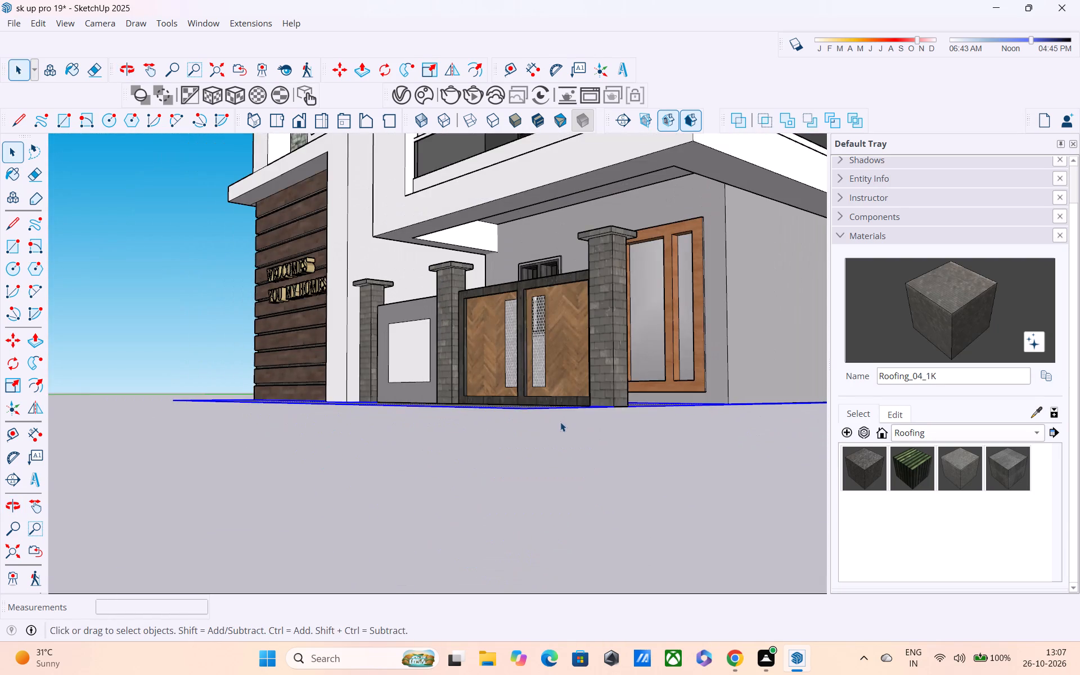
shift+middle_drag(560, 422, 558, 261)
scroll(561, 368, down, 3)
middle_click(585, 401)
click(575, 444)
middle_drag(591, 465, 631, 508)
scroll(621, 490, down, 4)
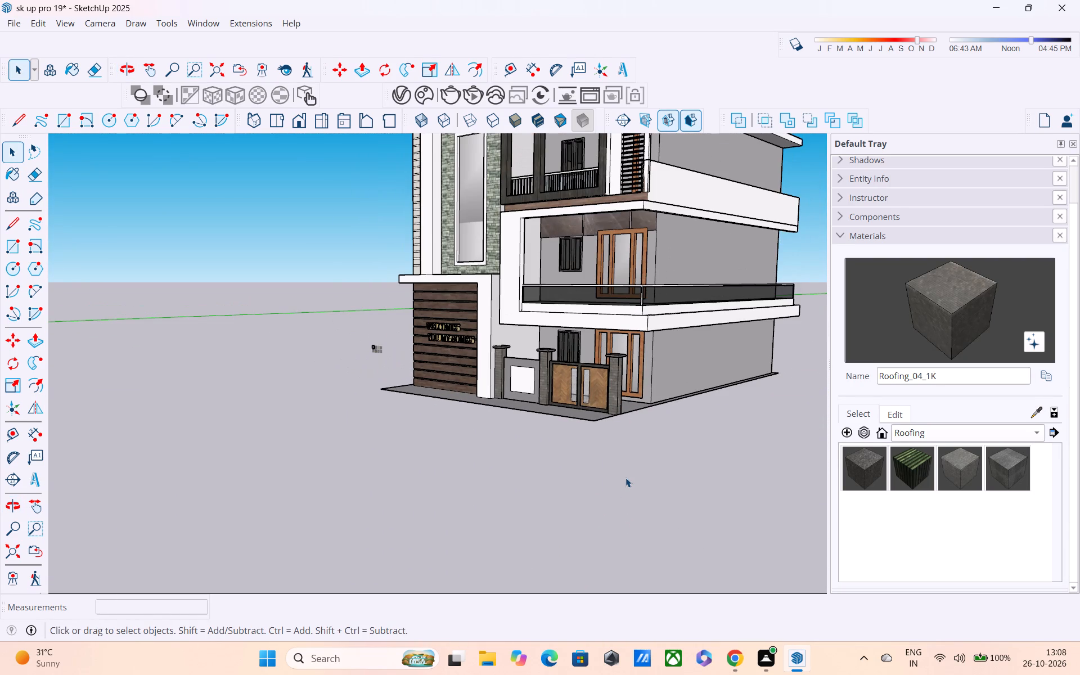
Draw a wall profile about 8" wide and 5' high on the rear face of the right-hand gate pillar.
middle_drag(630, 388, 246, 478)
scroll(389, 480, up, 3)
middle_drag(371, 468, 258, 424)
key(l)
scroll(317, 433, up, 2)
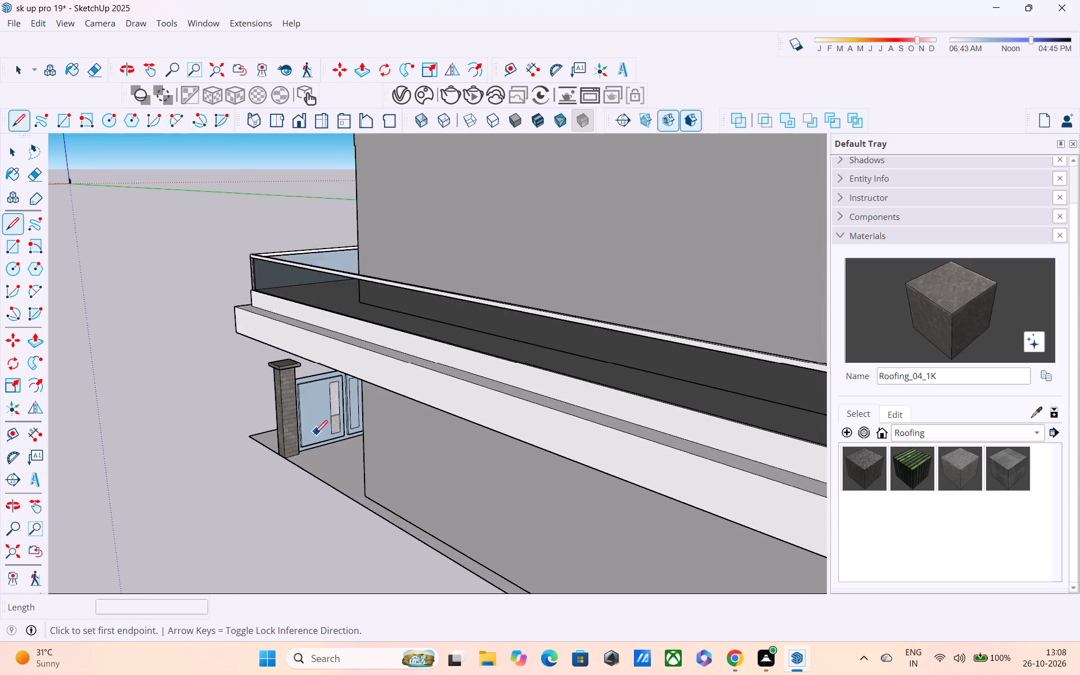
scroll(314, 435, up, 1)
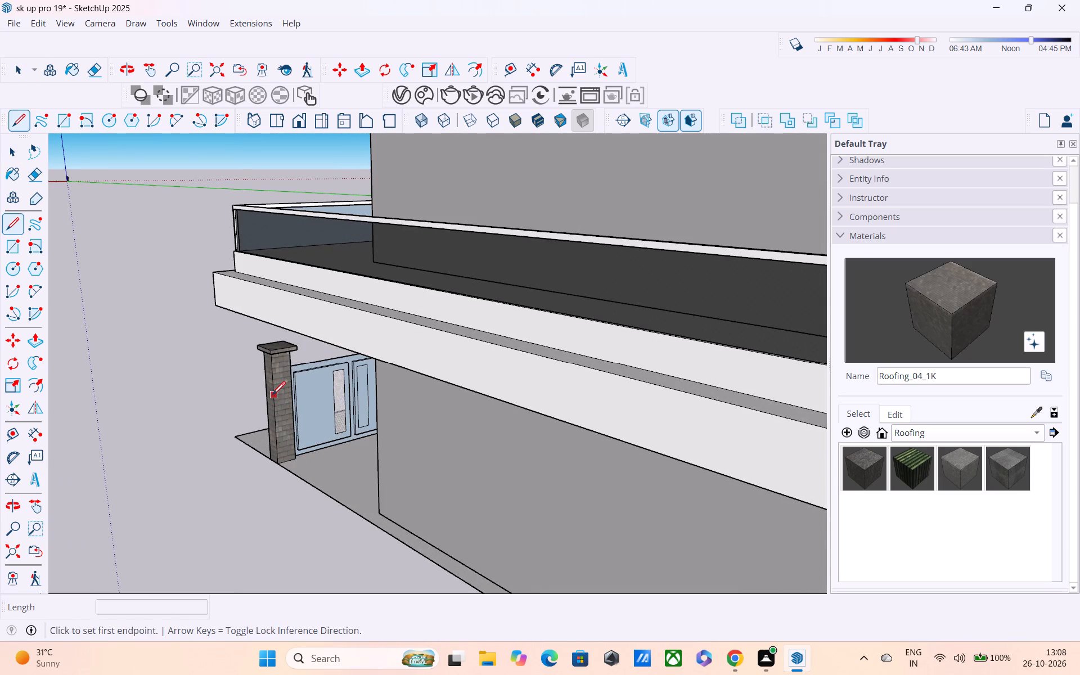
click(274, 463)
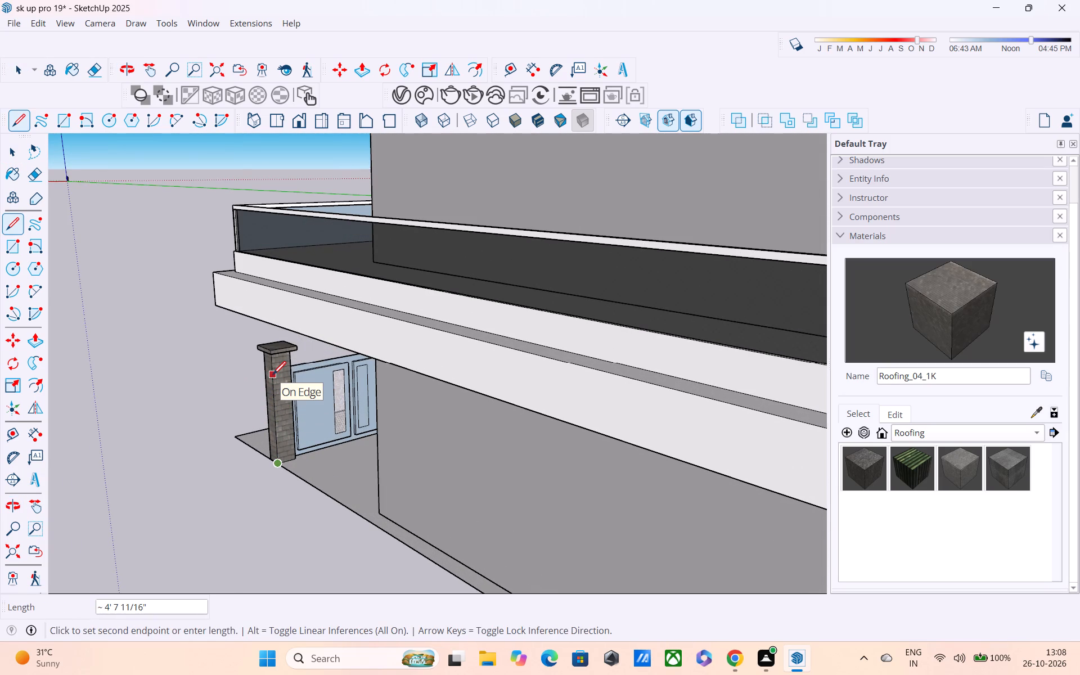
text(5')
key(Return)
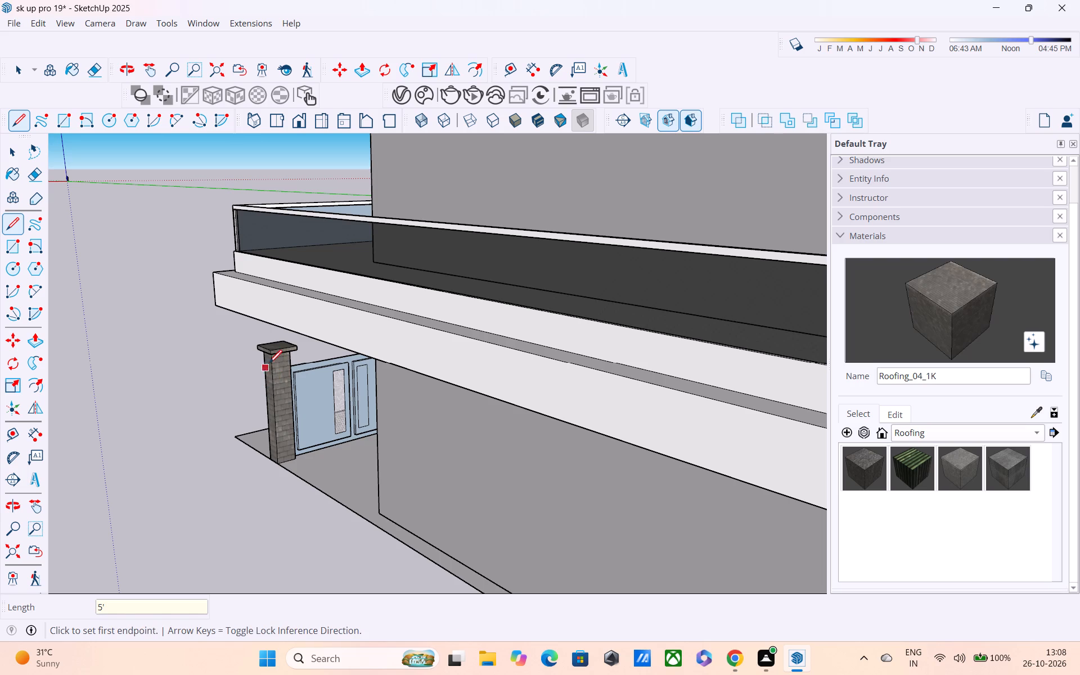
click(271, 370)
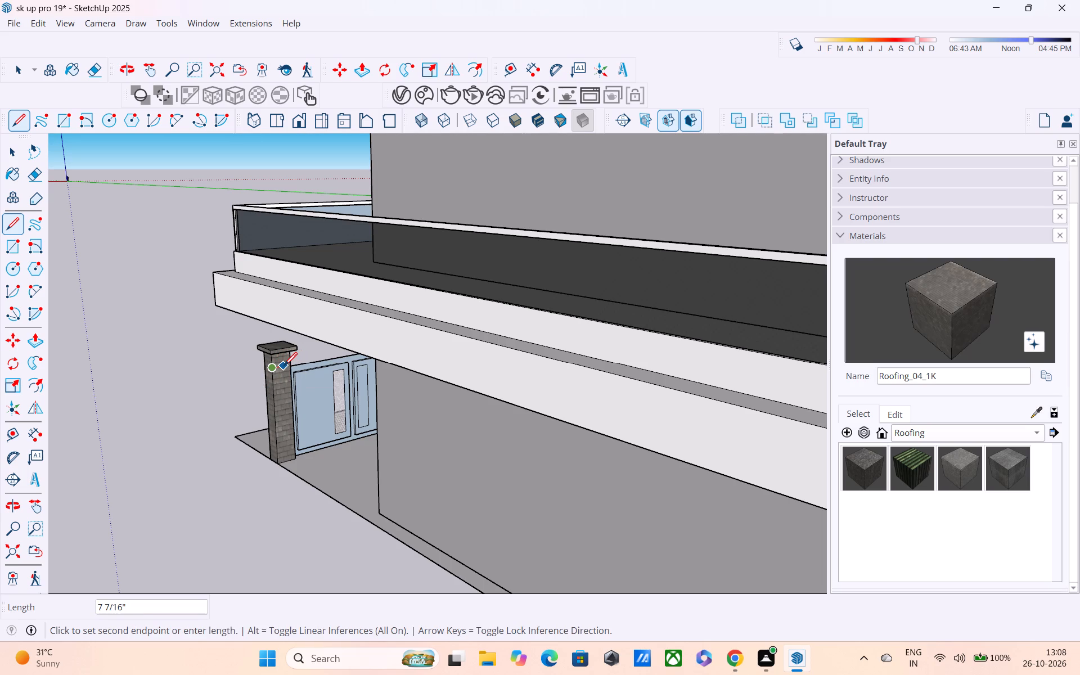
scroll(286, 373, up, 4)
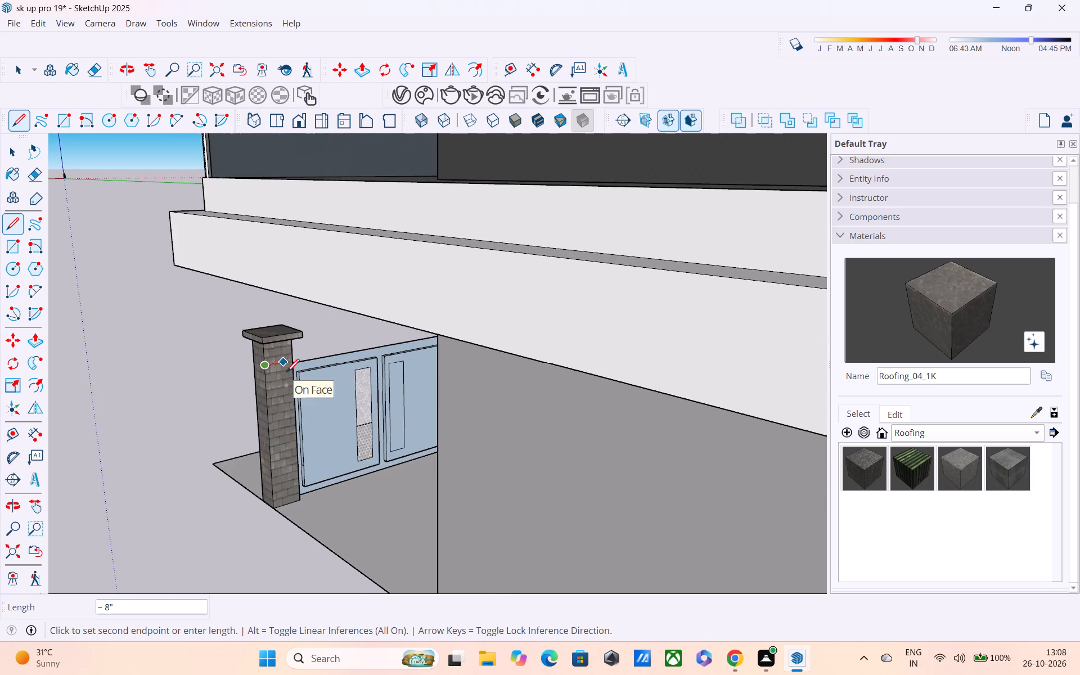
scroll(293, 365, up, 3)
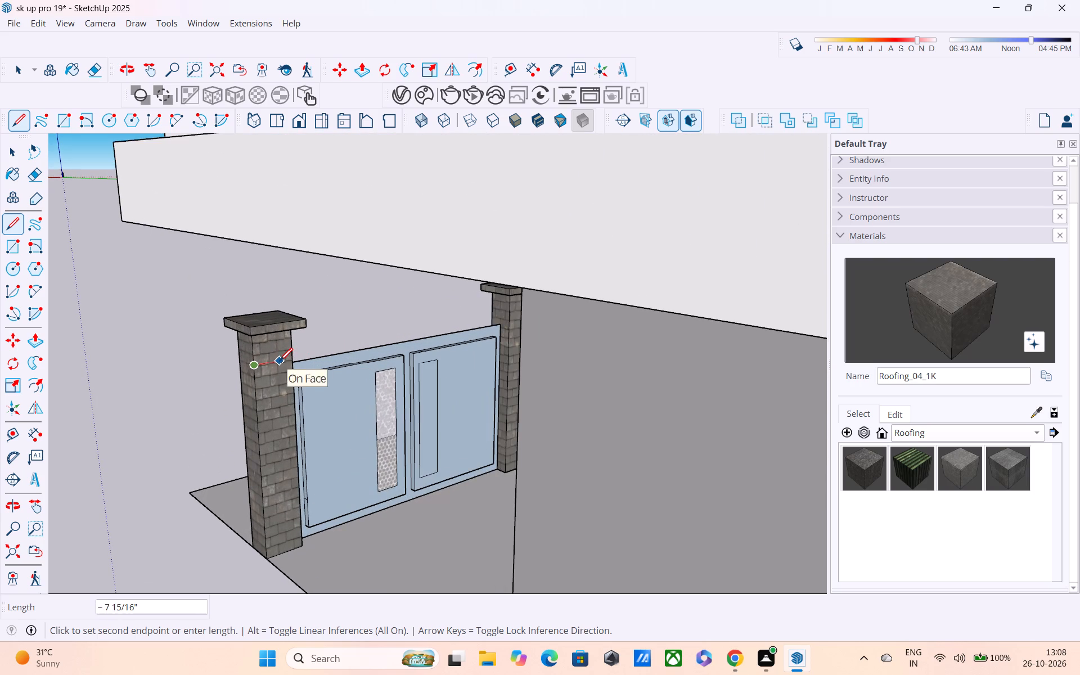
click(280, 362)
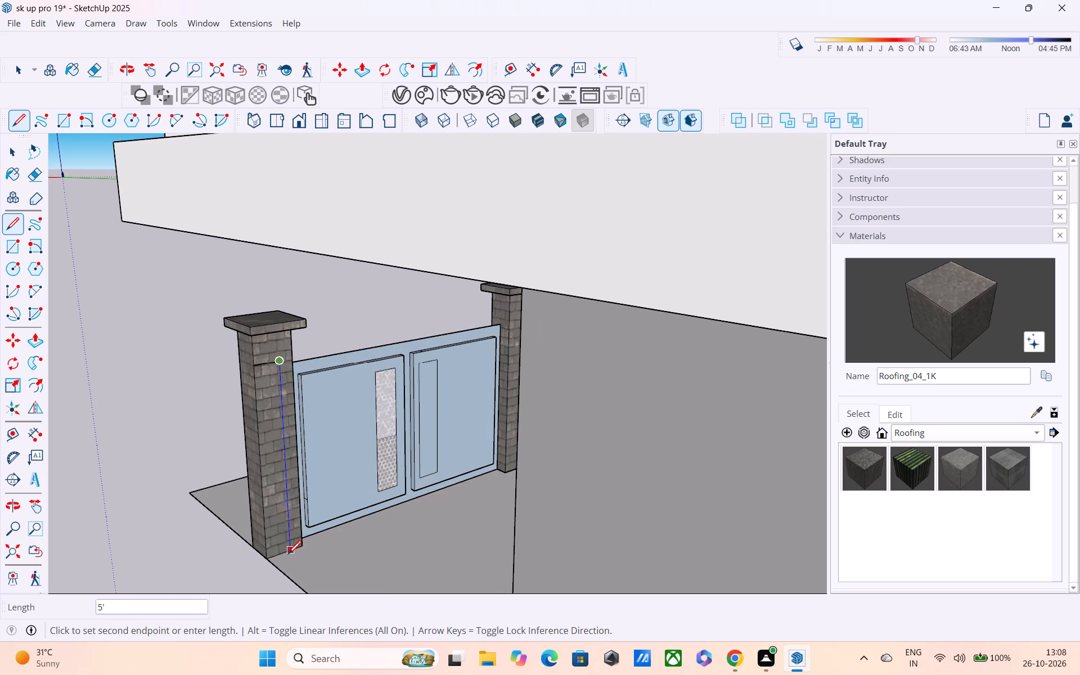
click(288, 555)
click(272, 560)
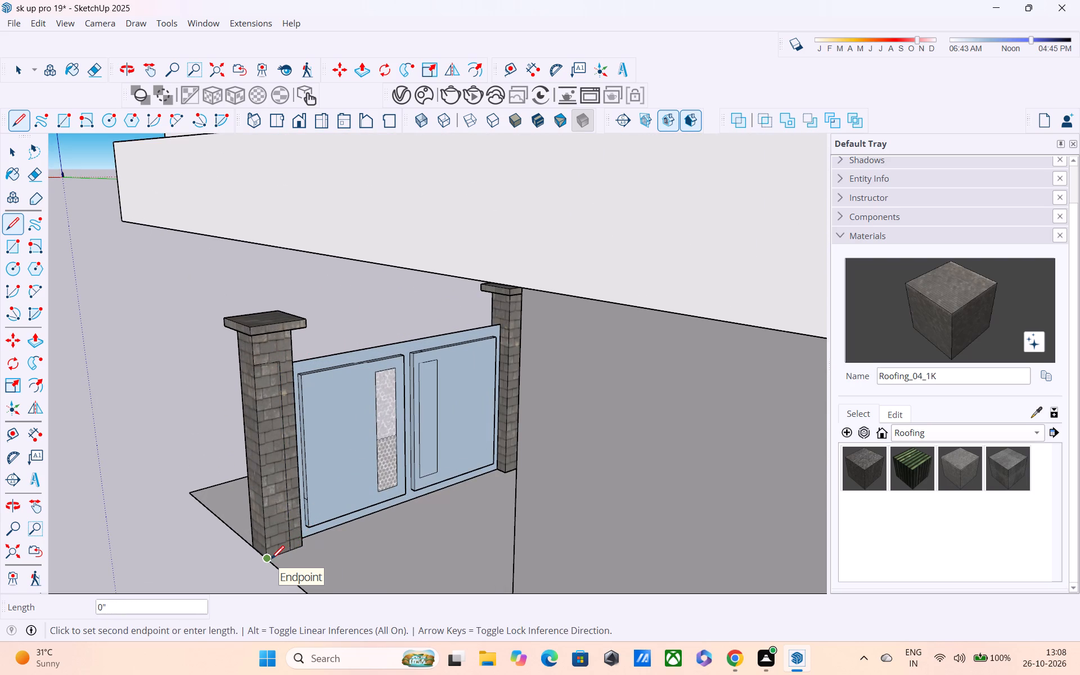
Push/Pull the profile 45' along the side of the house to the plot's rear edge as the side boundary wall.
key(p)
click(273, 518)
scroll(313, 536, down, 2)
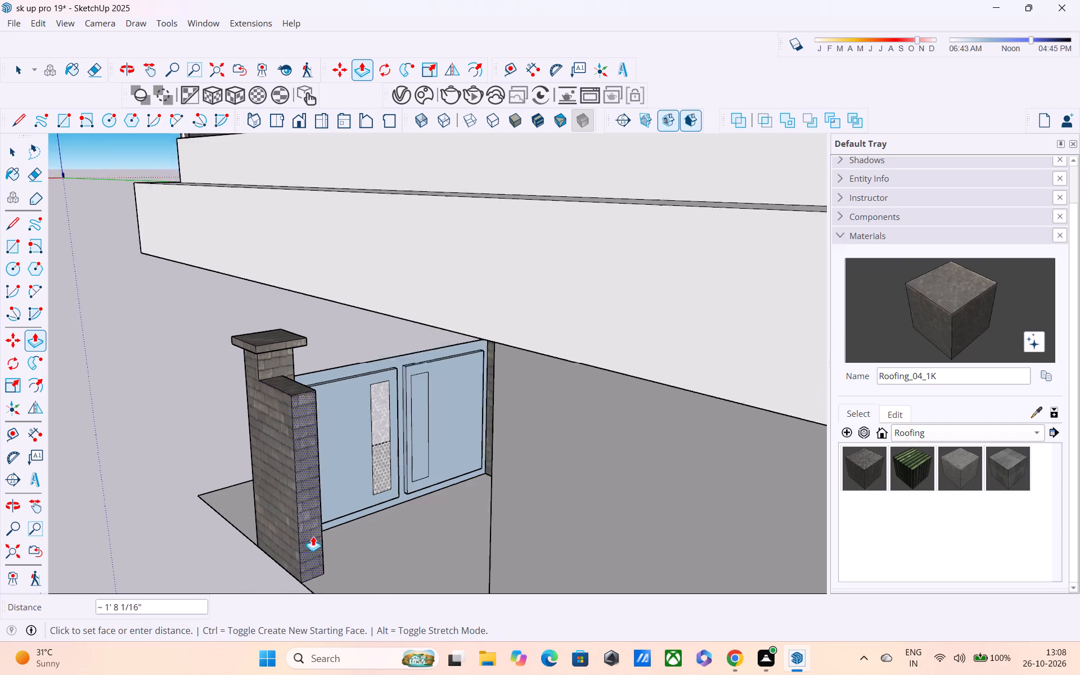
scroll(313, 536, down, 4)
scroll(421, 536, down, 3)
middle_drag(422, 536, 233, 381)
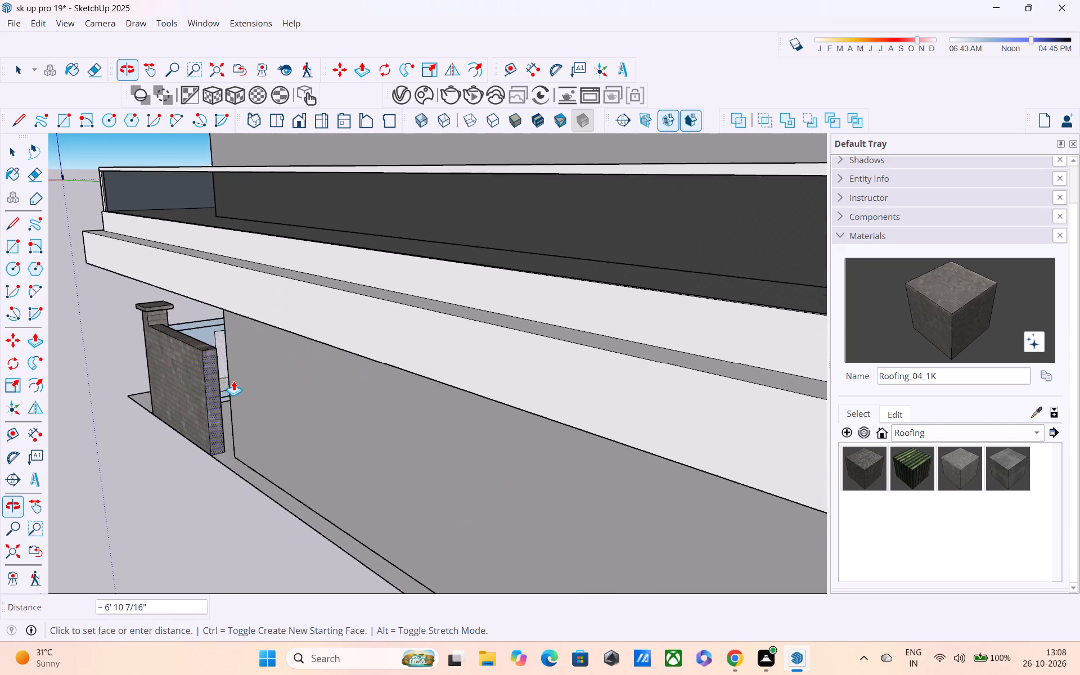
scroll(235, 381, down, 5)
shift+middle_drag(357, 483, 199, 347)
click(471, 541)
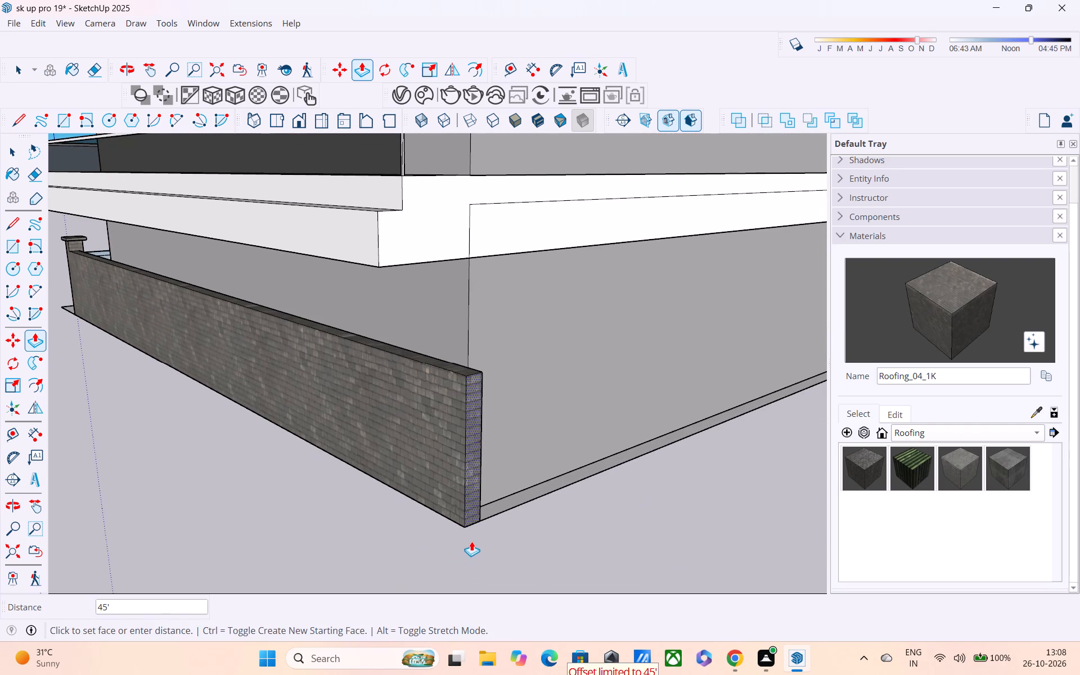
Draw a vertical line from wall top to ground on the outer side face, separating the side wall from the gate pillar.
scroll(481, 514, up, 1)
middle_drag(481, 513, 31, 466)
scroll(31, 466, down, 1)
middle_drag(373, 469, 308, 465)
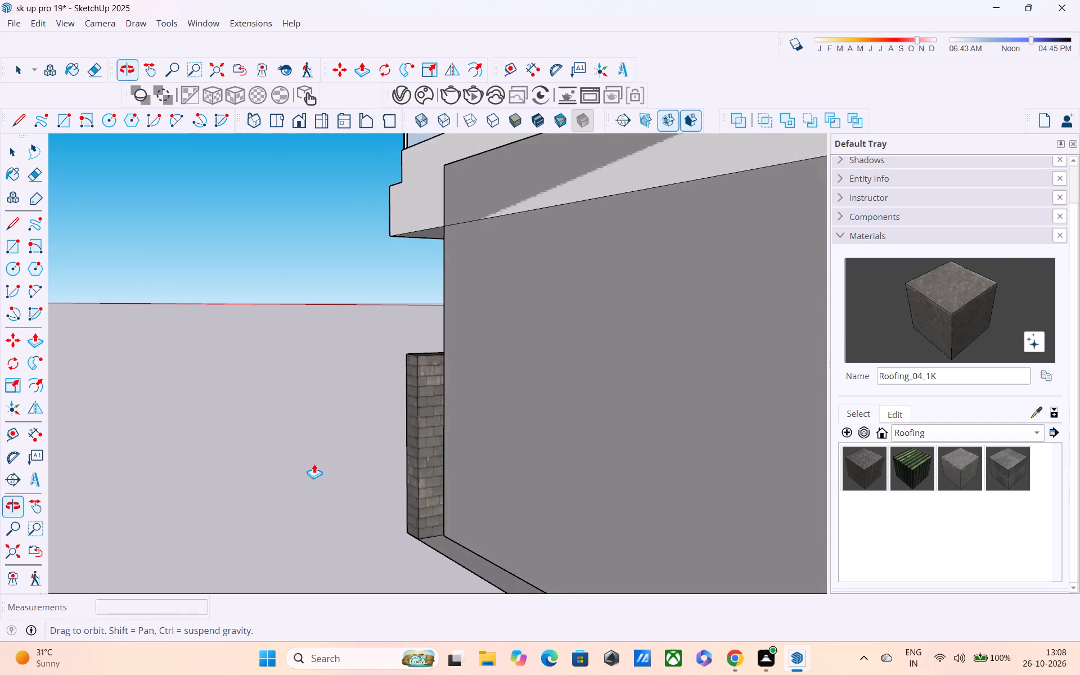
scroll(334, 456, down, 5)
middle_drag(347, 458, 964, 461)
middle_drag(316, 401, 646, 431)
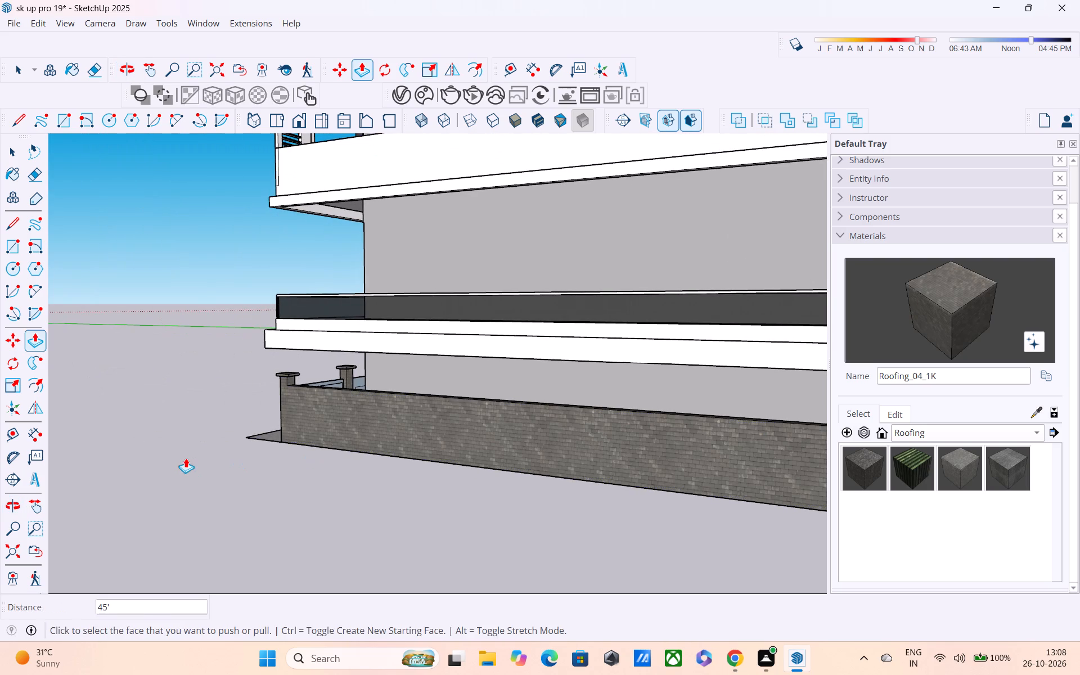
key(space)
key(l)
scroll(299, 379, up, 3)
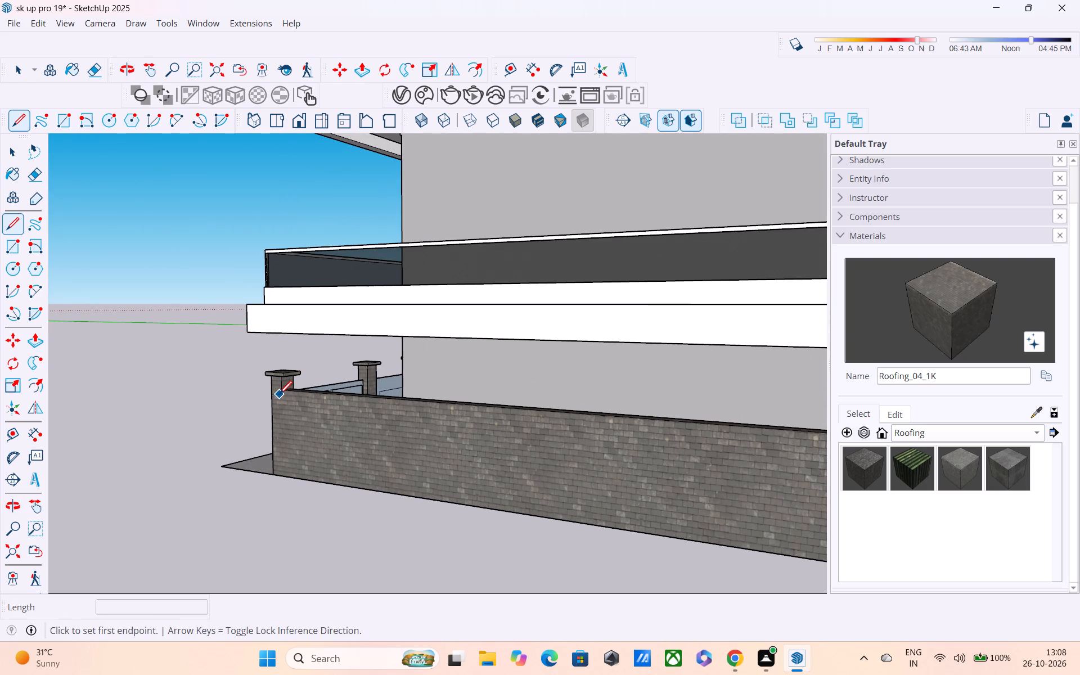
click(278, 395)
key(Escape)
scroll(283, 391, up, 5)
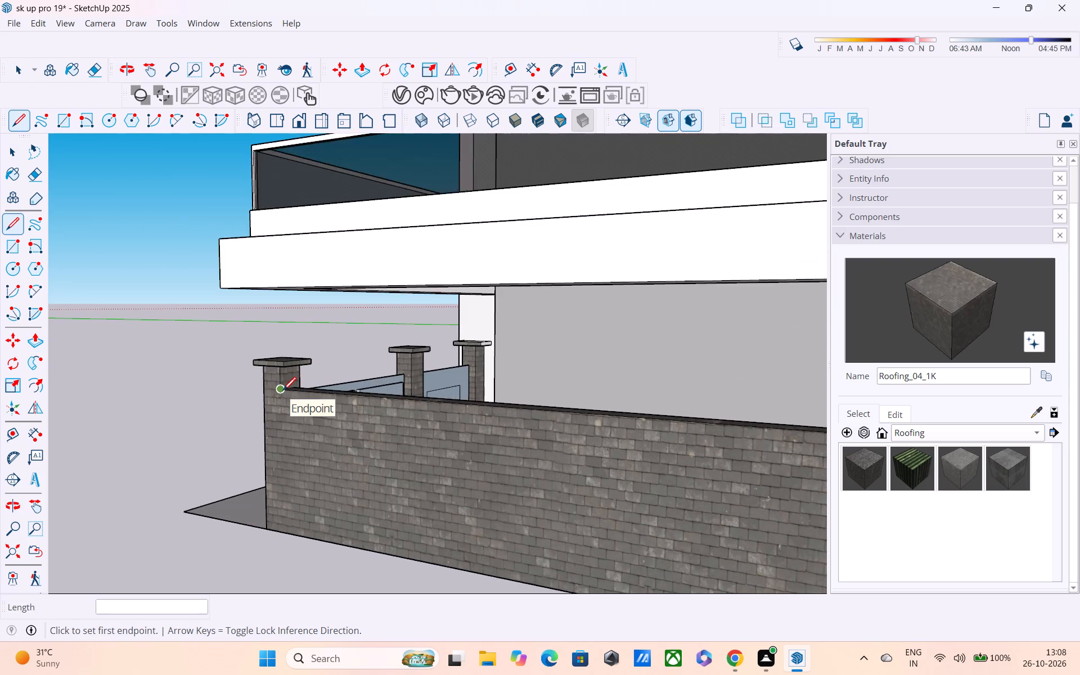
scroll(283, 391, up, 3)
click(278, 389)
shift+middle_drag(276, 478, 276, 444)
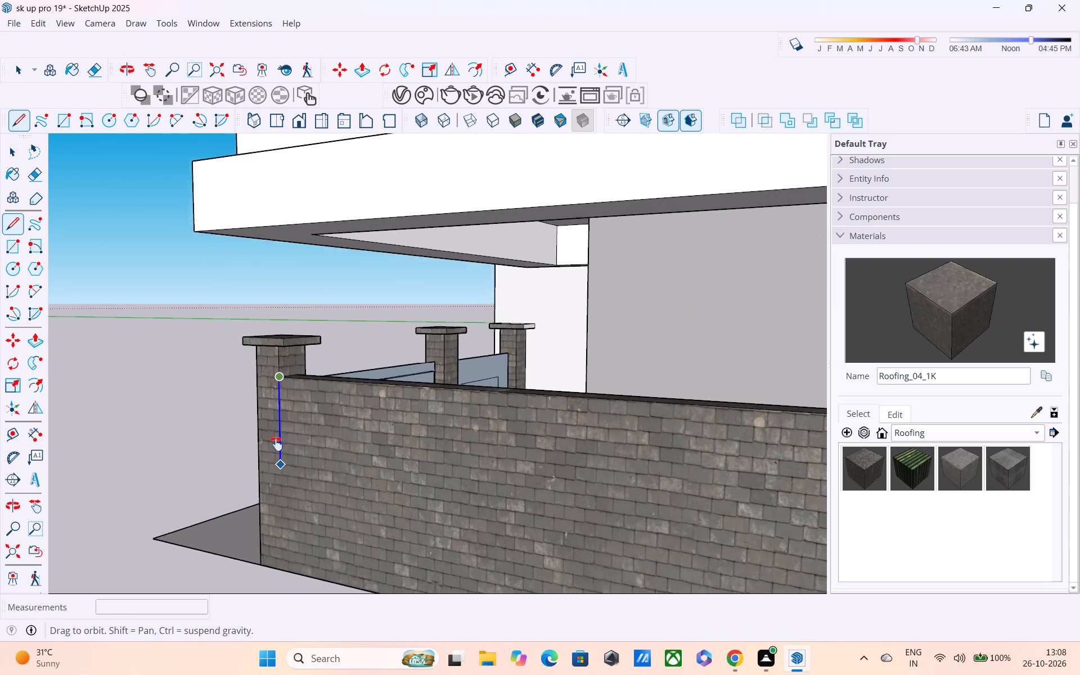
shift+middle_drag(276, 444, 278, 338)
click(281, 441)
Examine the side boundary wall and its junction with the gate pillar from outside, the front corner and above.
middle_drag(302, 382, 201, 511)
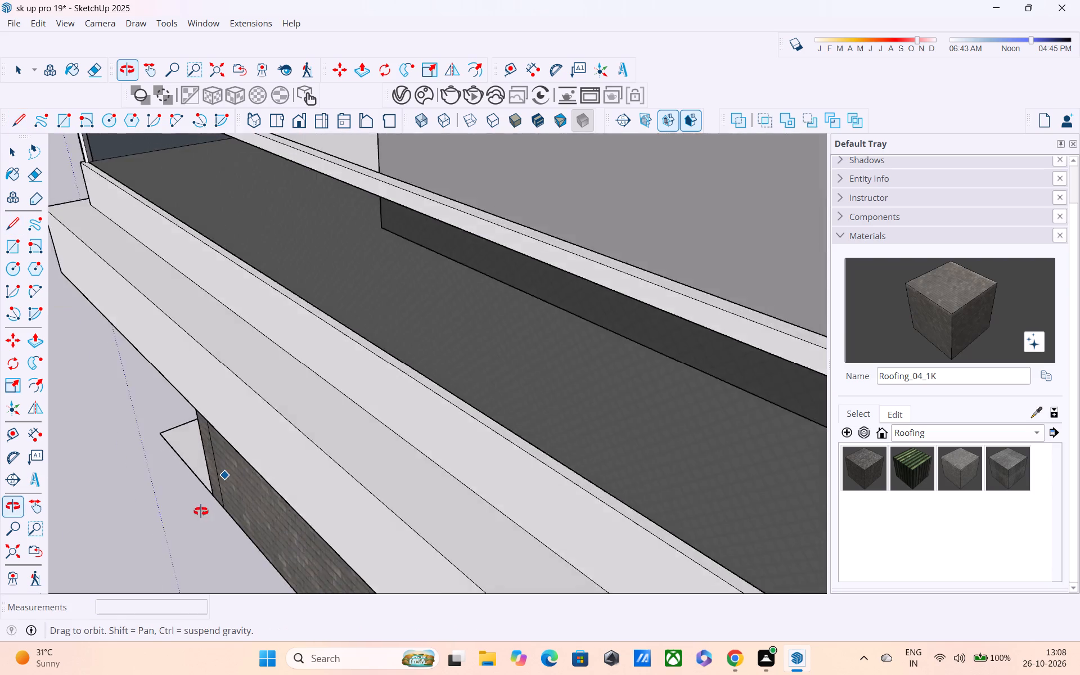
middle_drag(201, 511, 192, 474)
scroll(193, 349, up, 3)
middle_drag(205, 318, 152, 263)
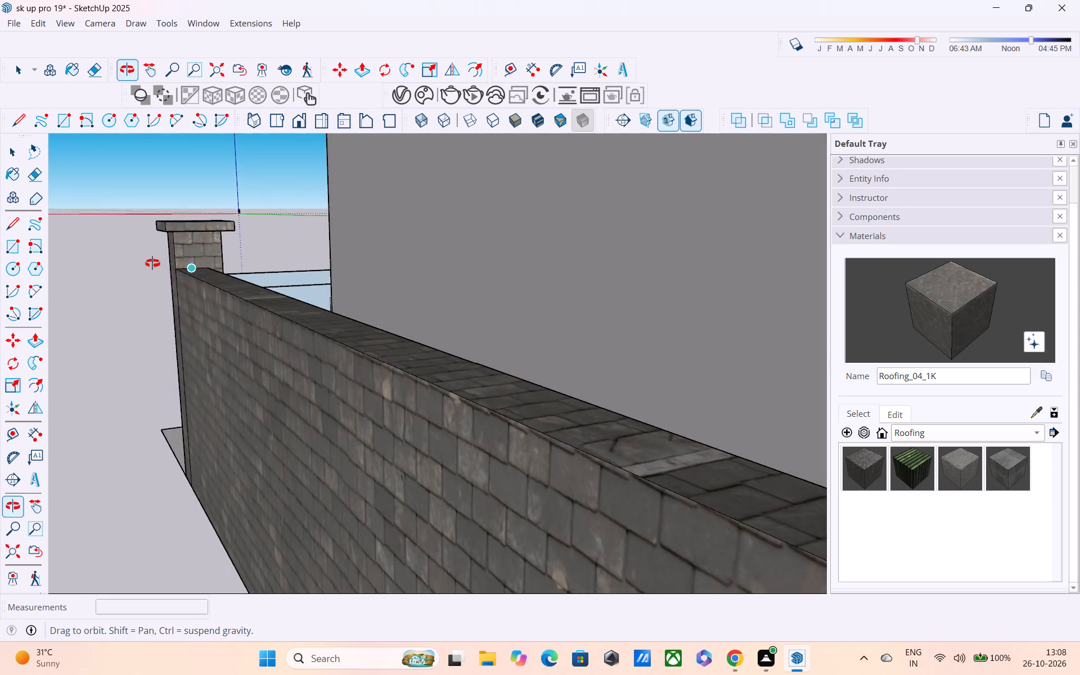
middle_drag(152, 263, 347, 317)
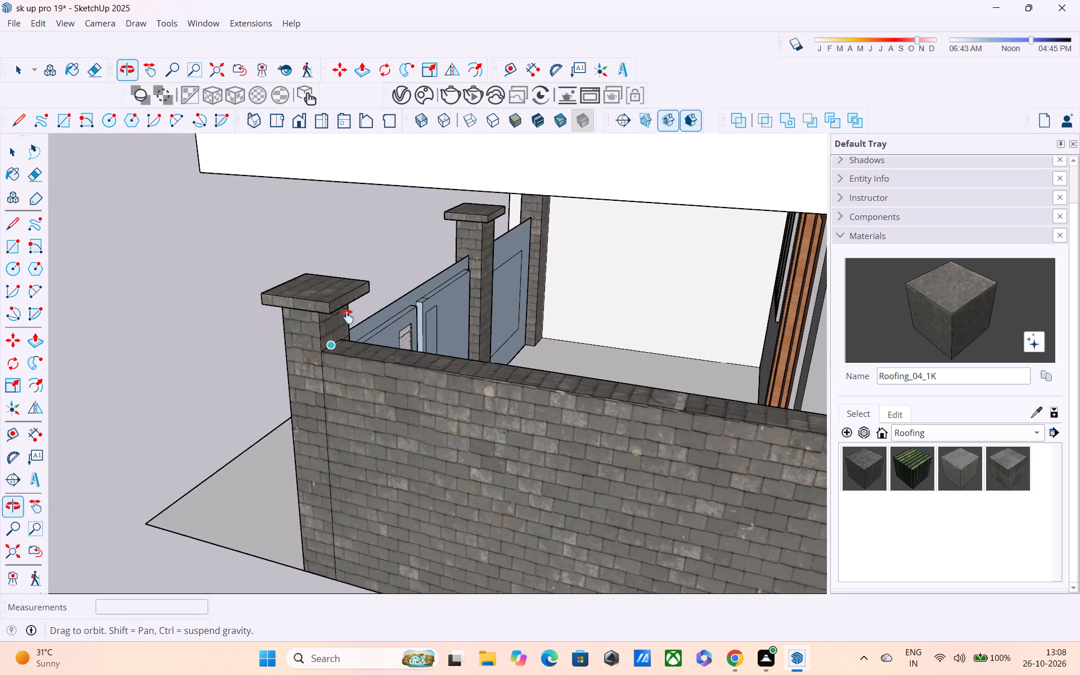
middle_drag(347, 317, 290, 326)
scroll(284, 323, down, 4)
middle_drag(257, 334, 473, 339)
scroll(474, 327, down, 3)
shift+middle_drag(475, 326, 469, 359)
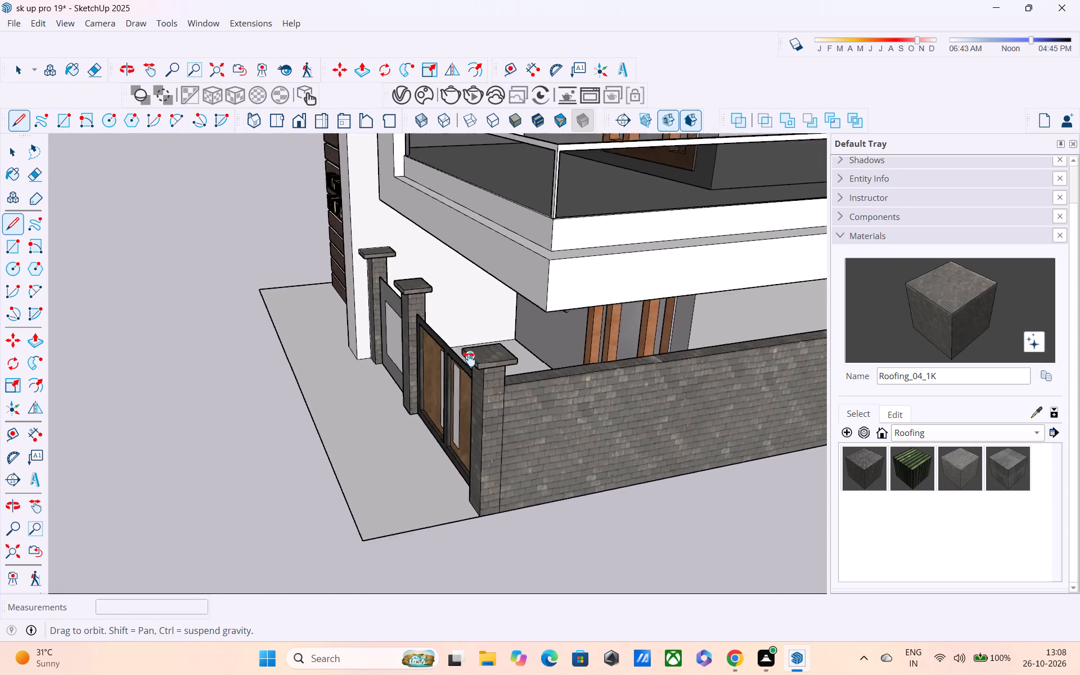
shift+middle_drag(469, 359, 336, 407)
scroll(336, 407, up, 1)
scroll(337, 393, down, 5)
middle_drag(392, 377, 485, 535)
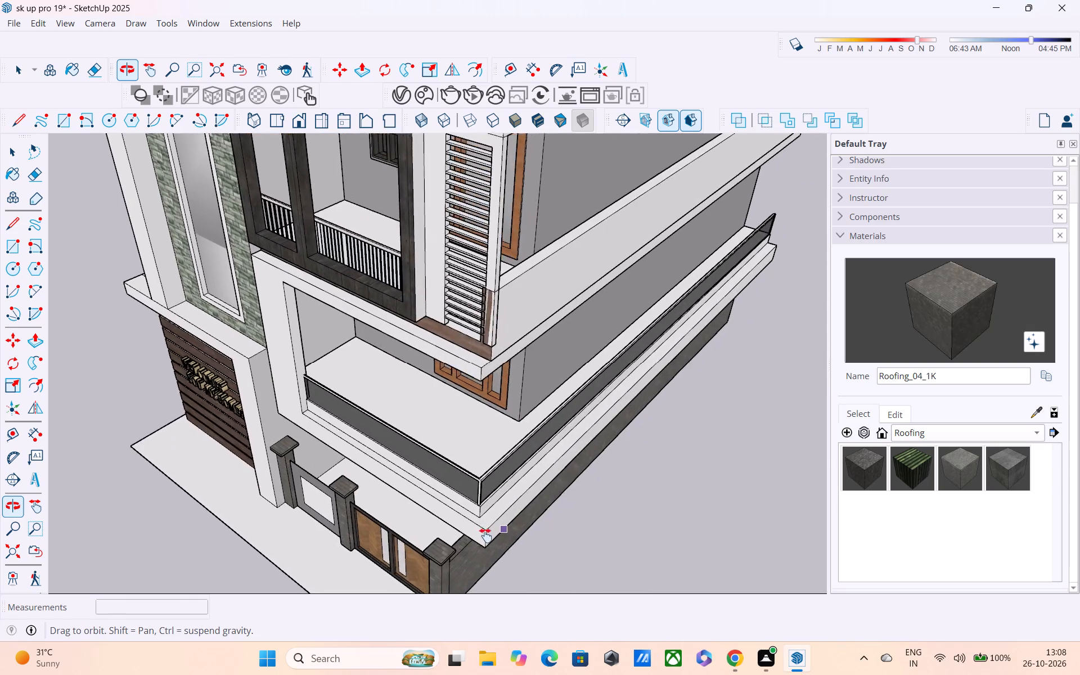
middle_drag(485, 535, 476, 533)
Examine the inner face of the side boundary wall behind the gate and right-hand pillar.
scroll(390, 507, up, 4)
shift+middle_drag(404, 510, 331, 414)
middle_drag(359, 439, 619, 398)
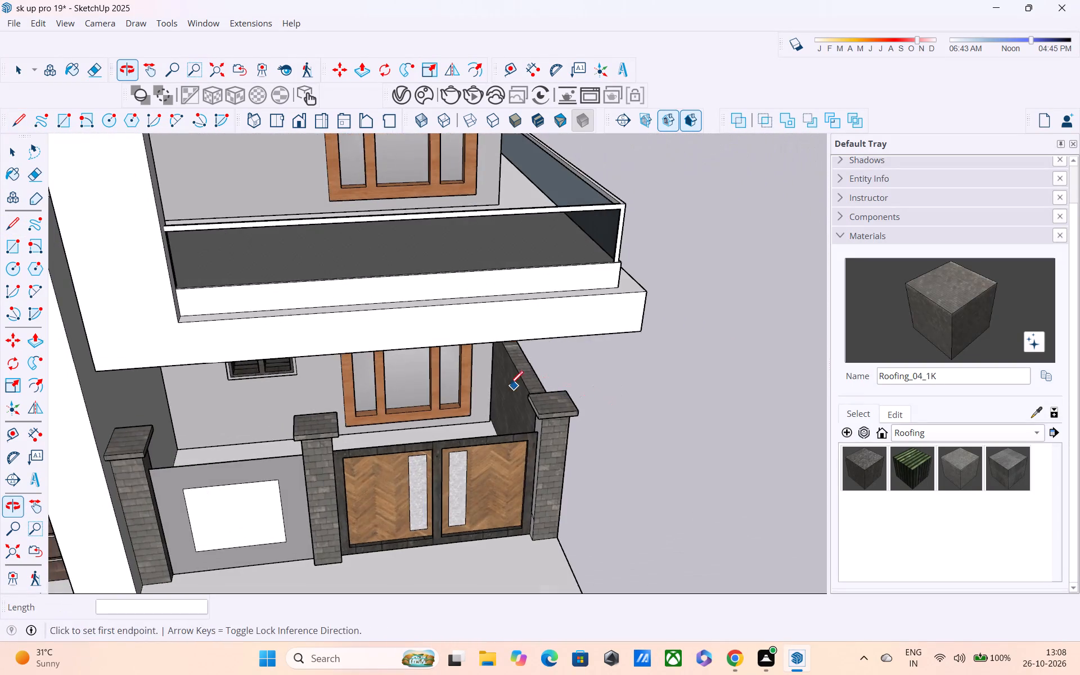
middle_drag(515, 387, 602, 394)
scroll(551, 394, up, 1)
scroll(492, 388, up, 4)
middle_drag(550, 373, 618, 338)
scroll(451, 403, up, 4)
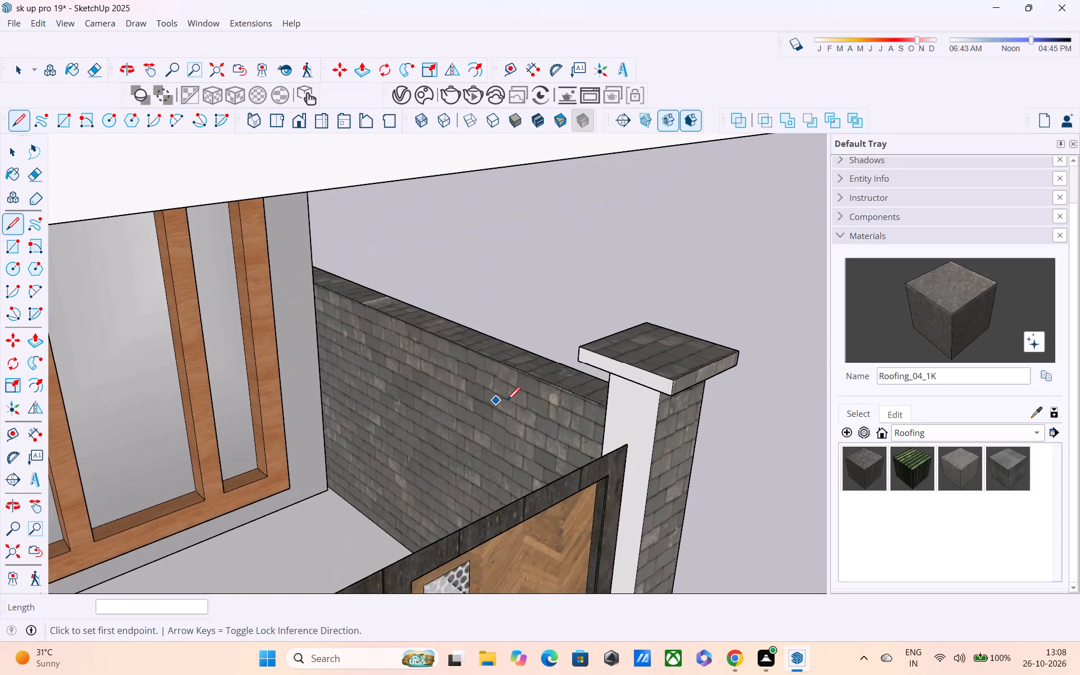
shift+middle_drag(516, 402, 390, 416)
scroll(389, 416, down, 9)
middle_drag(392, 416, 480, 441)
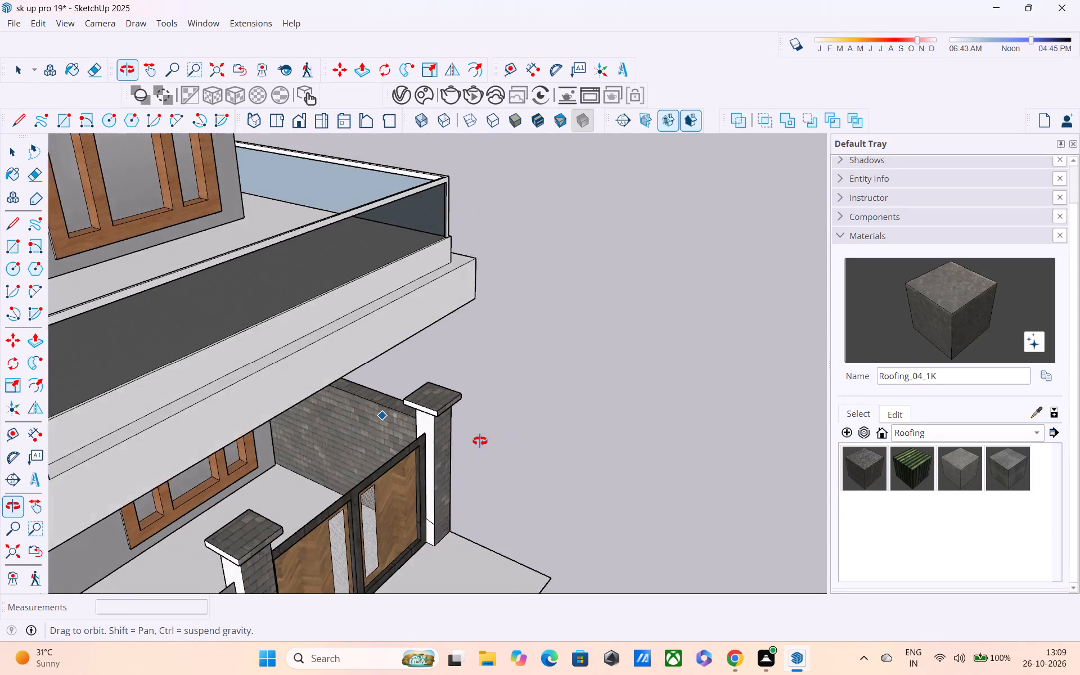
middle_drag(480, 441, 499, 421)
scroll(398, 432, up, 6)
middle_drag(422, 415, 606, 350)
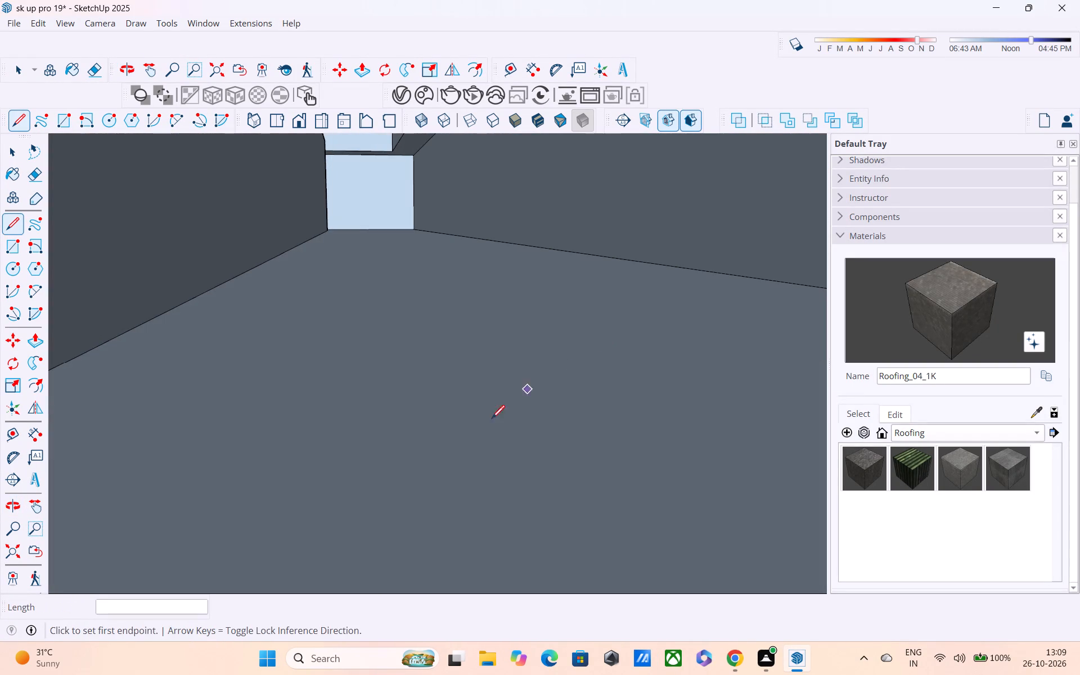
middle_drag(467, 485, 425, 384)
shift+middle_drag(434, 510, 420, 336)
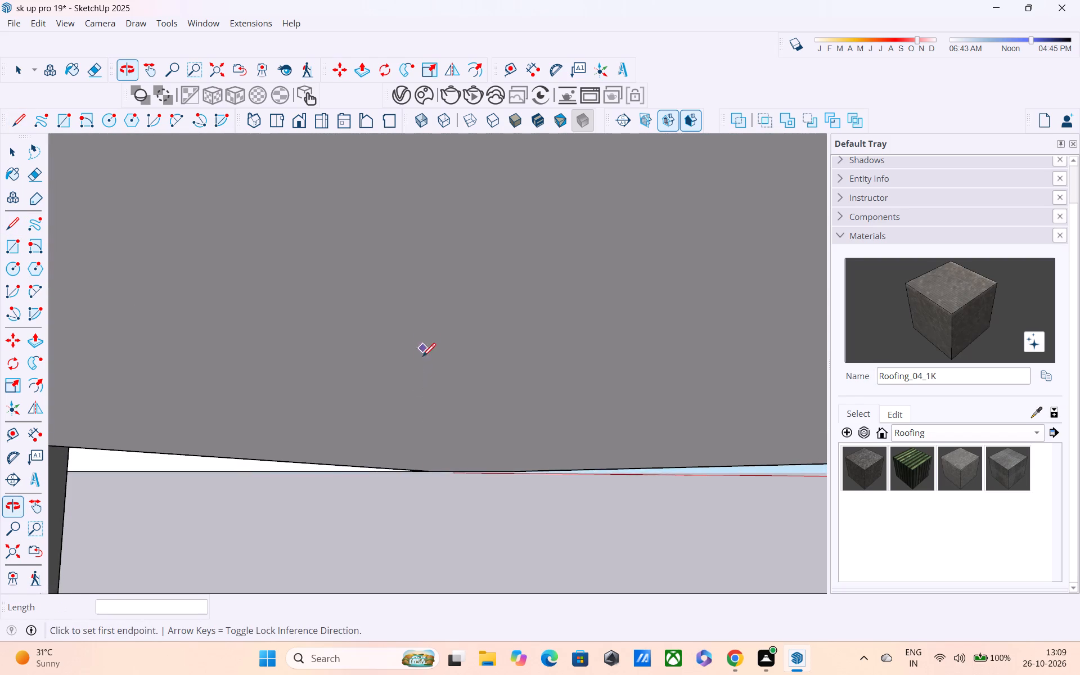
scroll(427, 381, down, 6)
scroll(467, 478, down, 12)
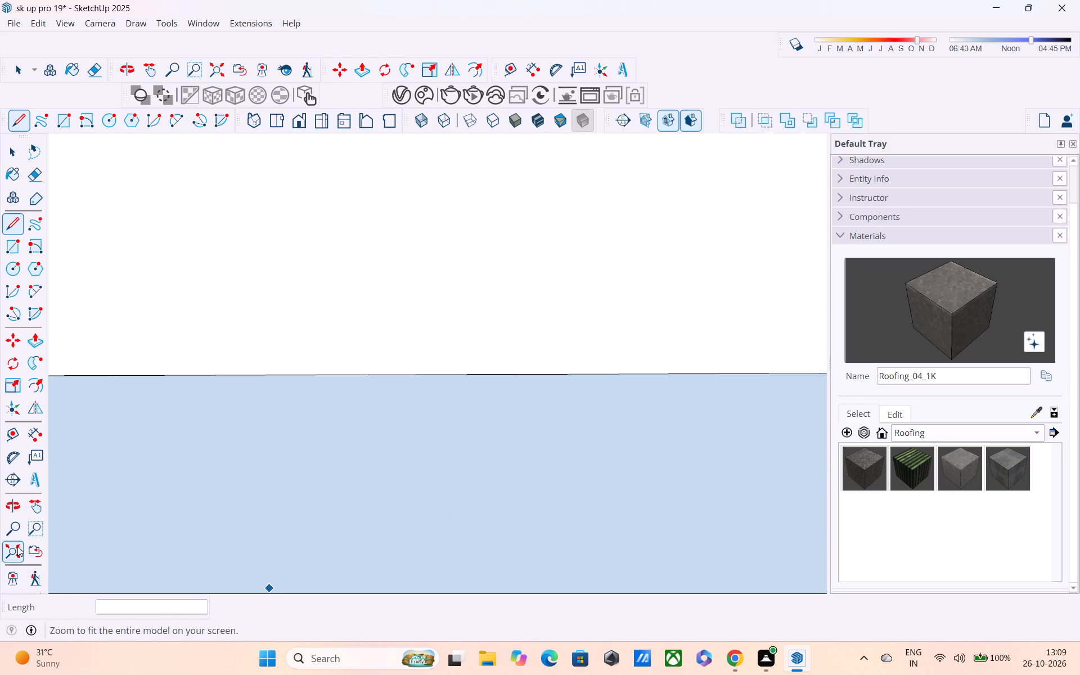
Draw a vertical line from wall top to ground on the side boundary wall's inner face at the gate pillar, and select that face.
click(17, 546)
middle_drag(294, 496, 366, 594)
scroll(113, 376, up, 3)
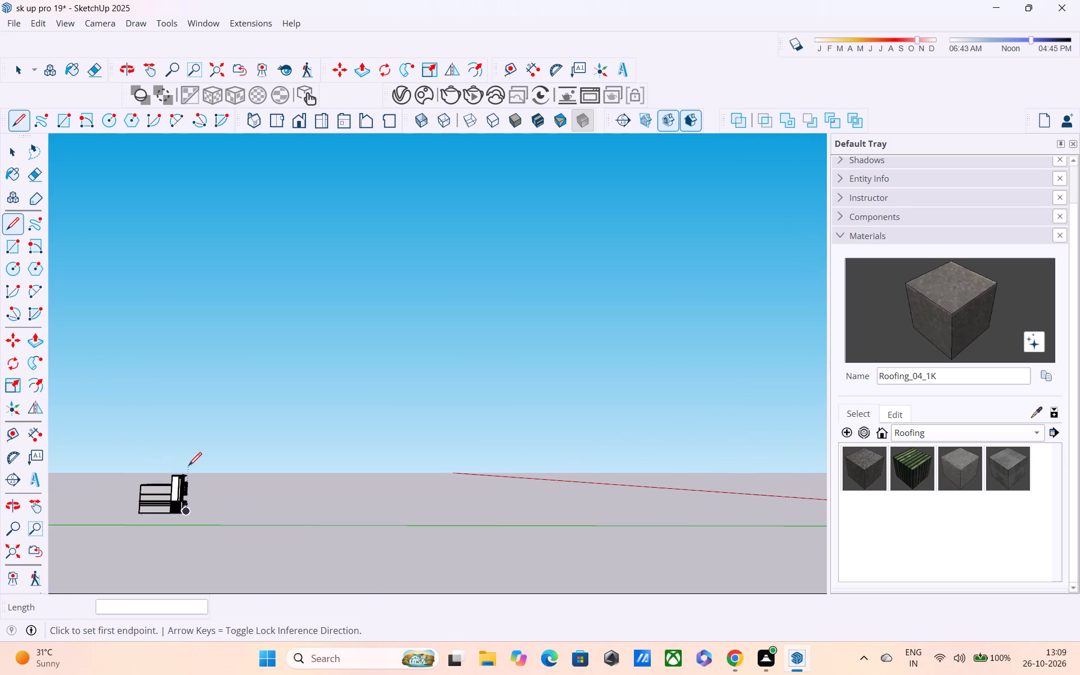
scroll(203, 469, up, 4)
shift+middle_drag(184, 517, 194, 440)
scroll(173, 425, up, 14)
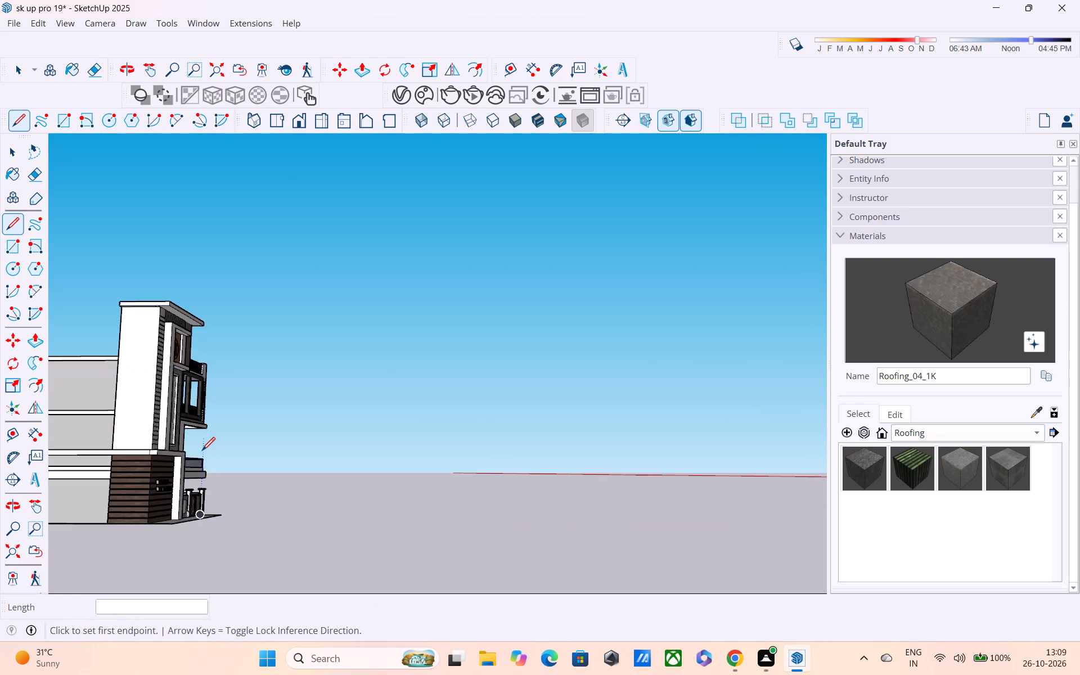
scroll(202, 498, up, 19)
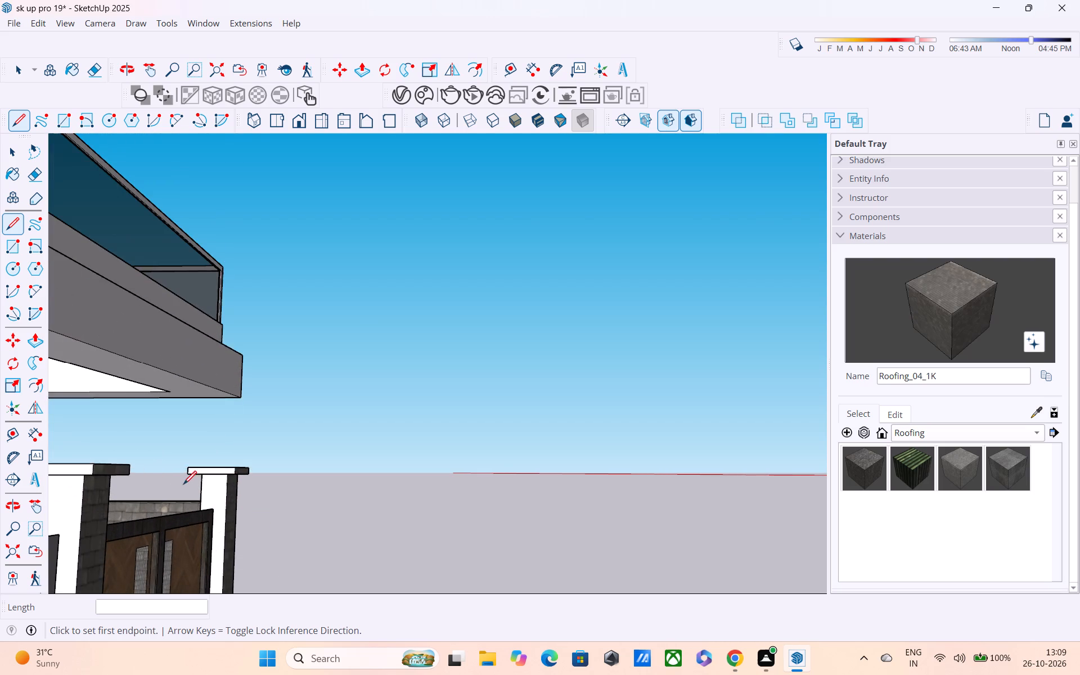
middle_drag(183, 485, 210, 511)
scroll(210, 511, up, 4)
middle_drag(210, 511, 208, 509)
scroll(205, 497, up, 8)
middle_drag(130, 481, 273, 477)
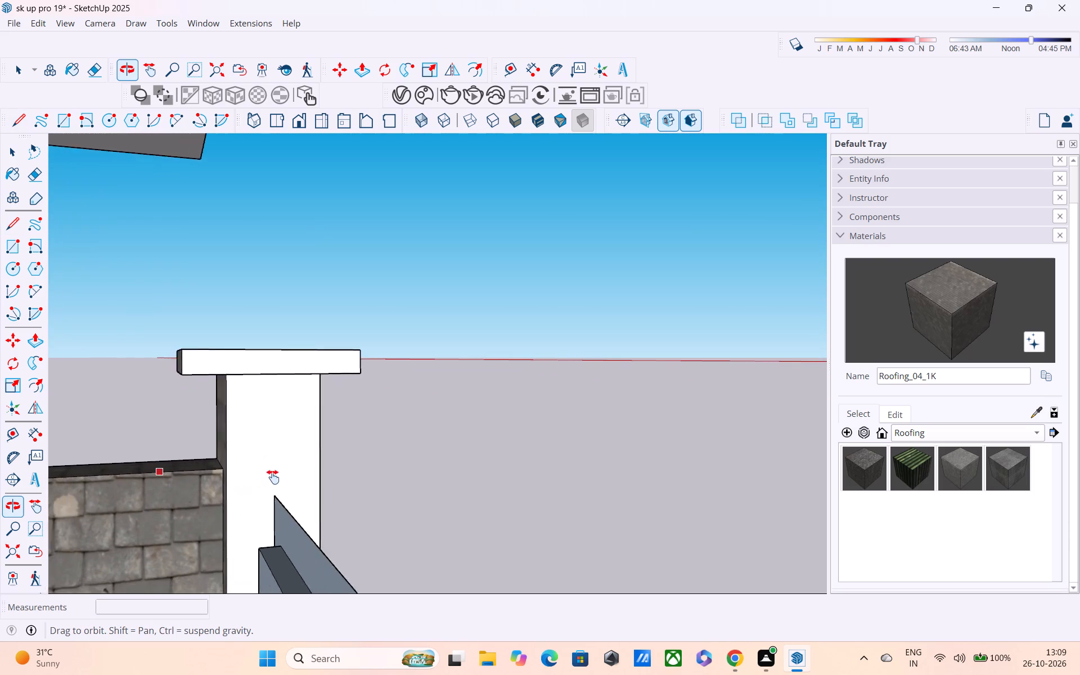
middle_drag(273, 477, 308, 380)
click(262, 376)
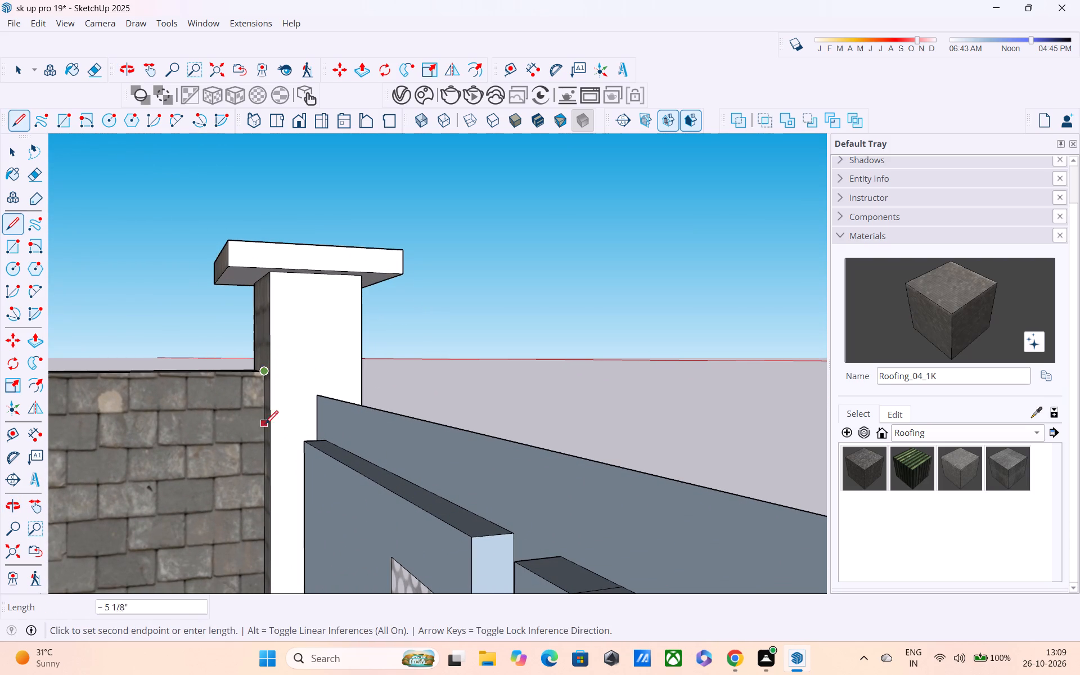
shift+middle_drag(263, 419, 233, 237)
middle_drag(224, 420, 238, 383)
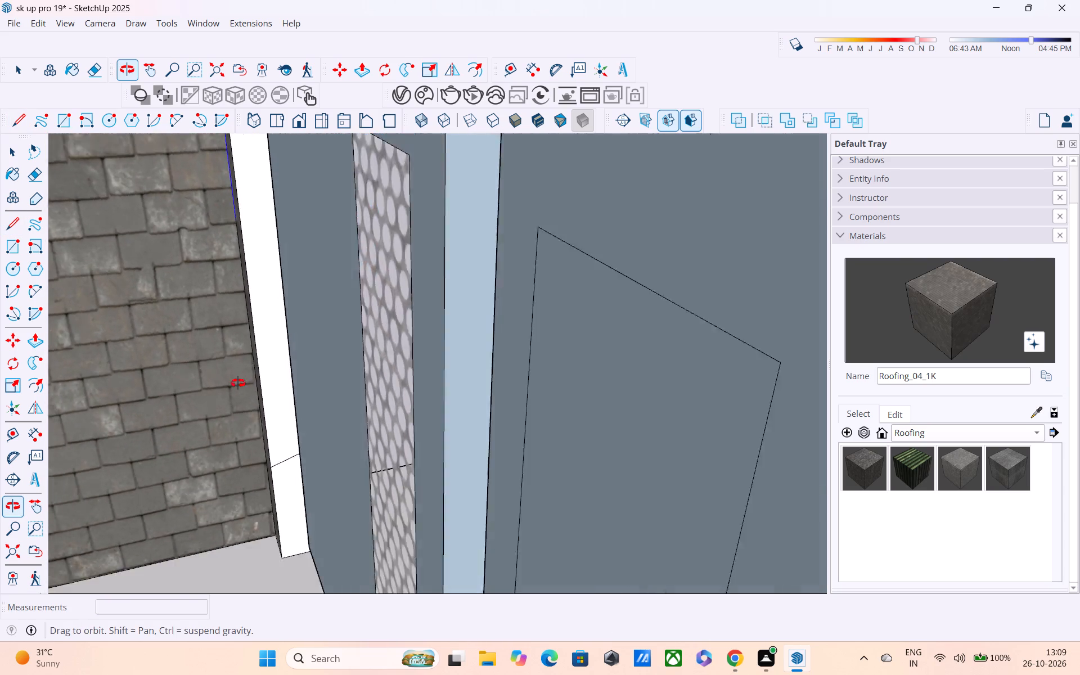
middle_drag(238, 383, 244, 296)
middle_drag(276, 400, 308, 321)
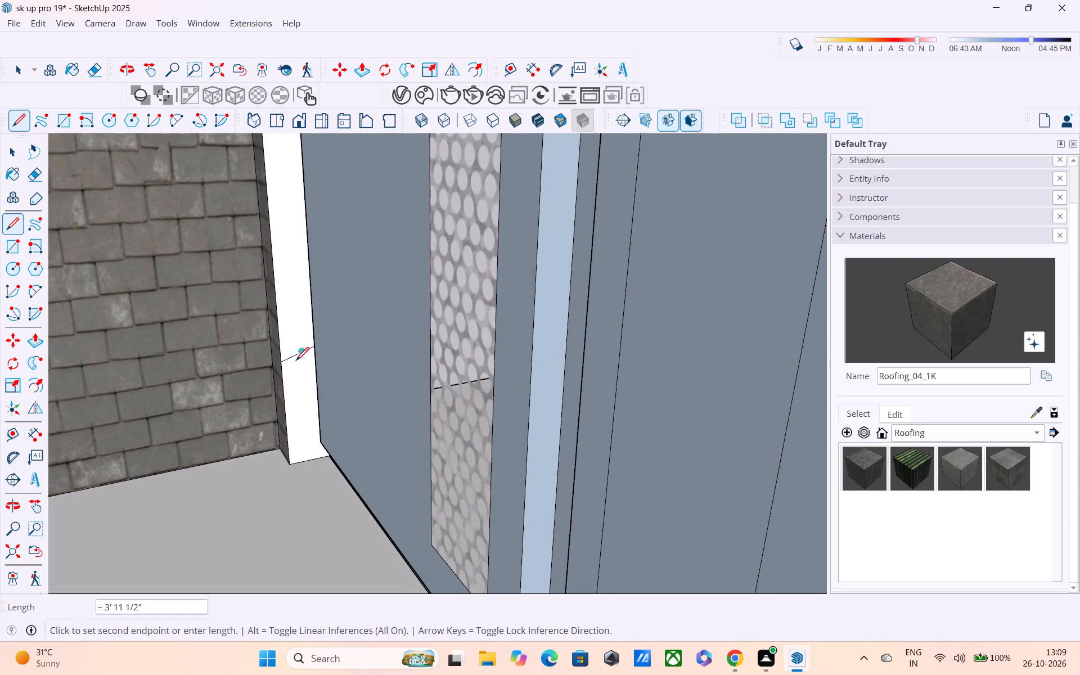
click(277, 447)
key(space)
click(217, 392)
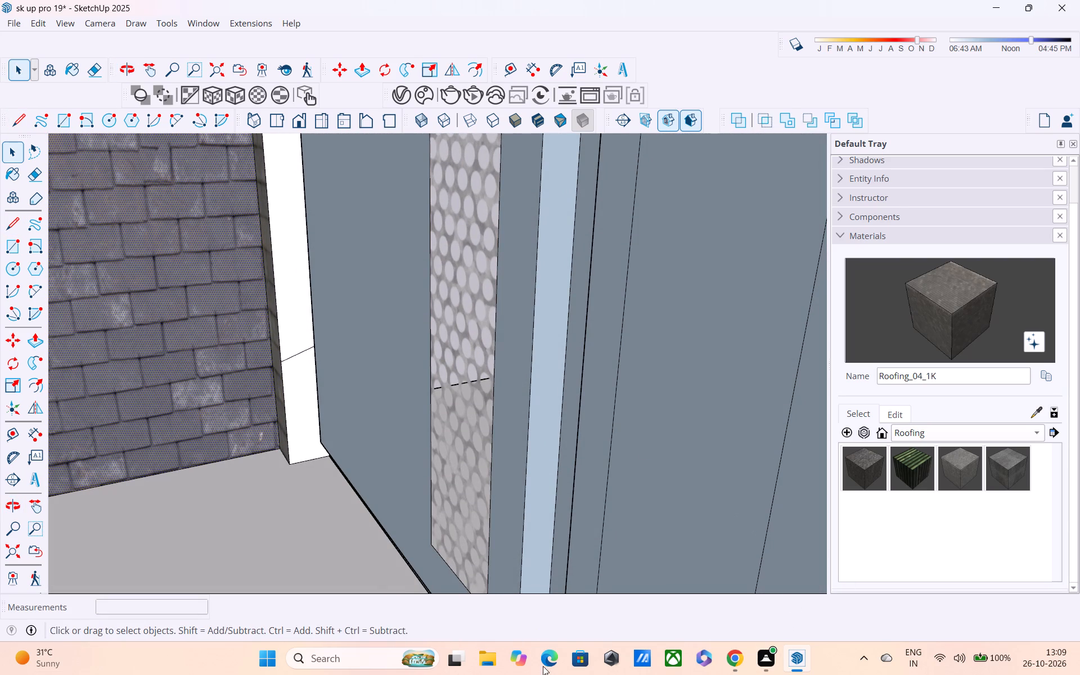
Paint the side boundary wall's outer face with Tile_Exterior_07_1K from the Tile materials.
click(862, 415)
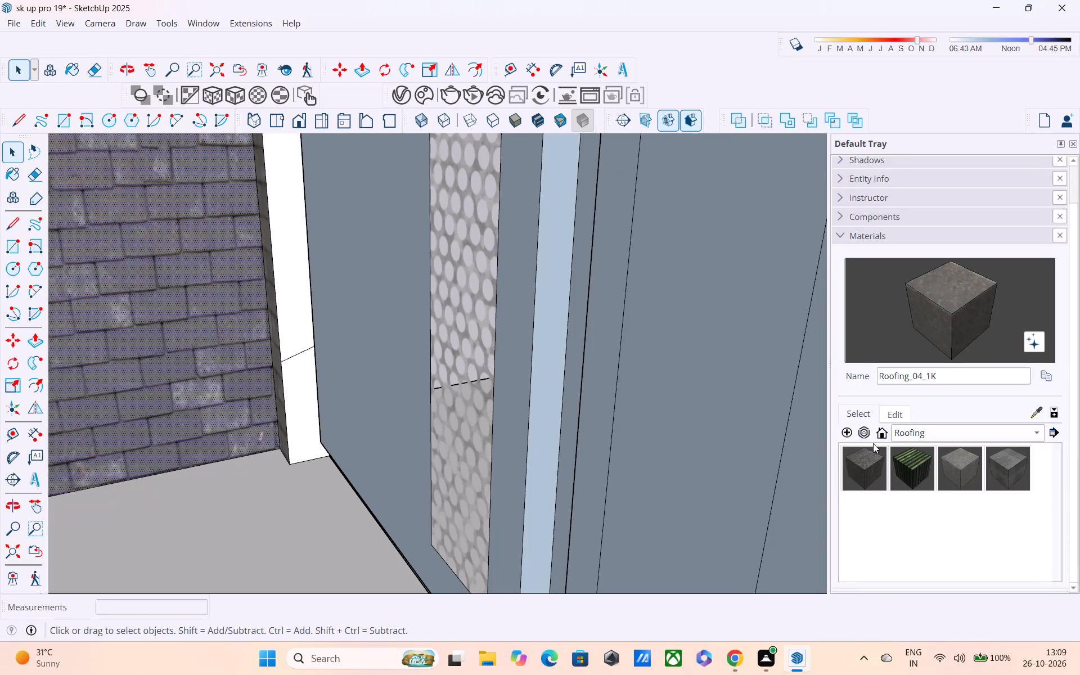
click(860, 408)
click(868, 416)
scroll(764, 388, down, 15)
scroll(525, 379, down, 5)
scroll(554, 237, down, 1)
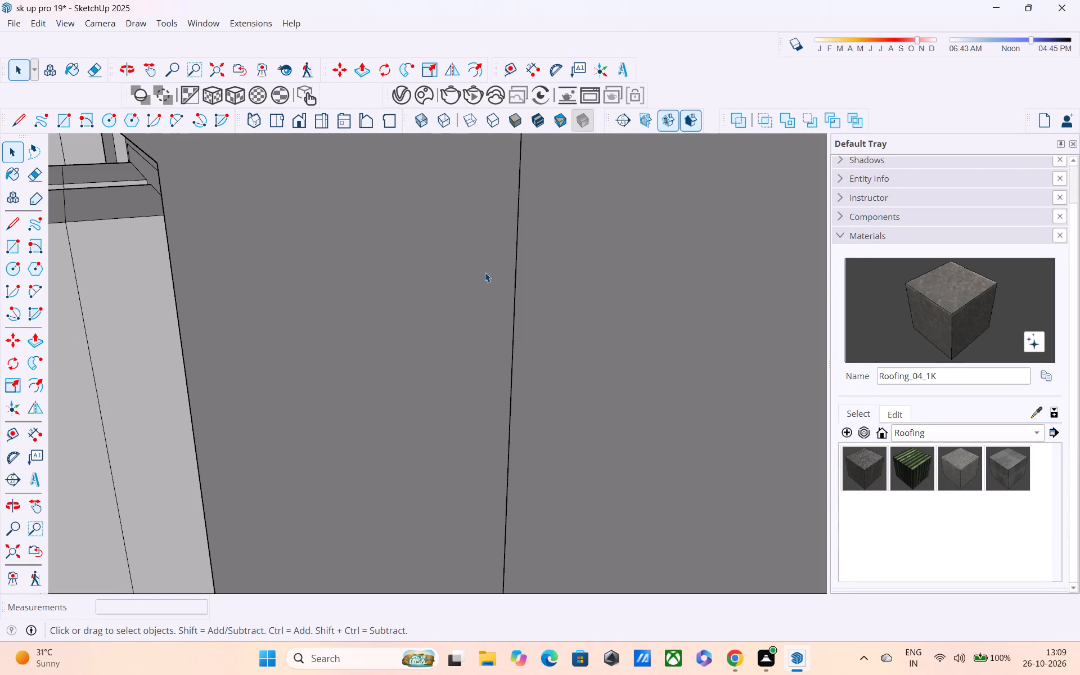
click(8, 558)
middle_drag(305, 341, 0, 331)
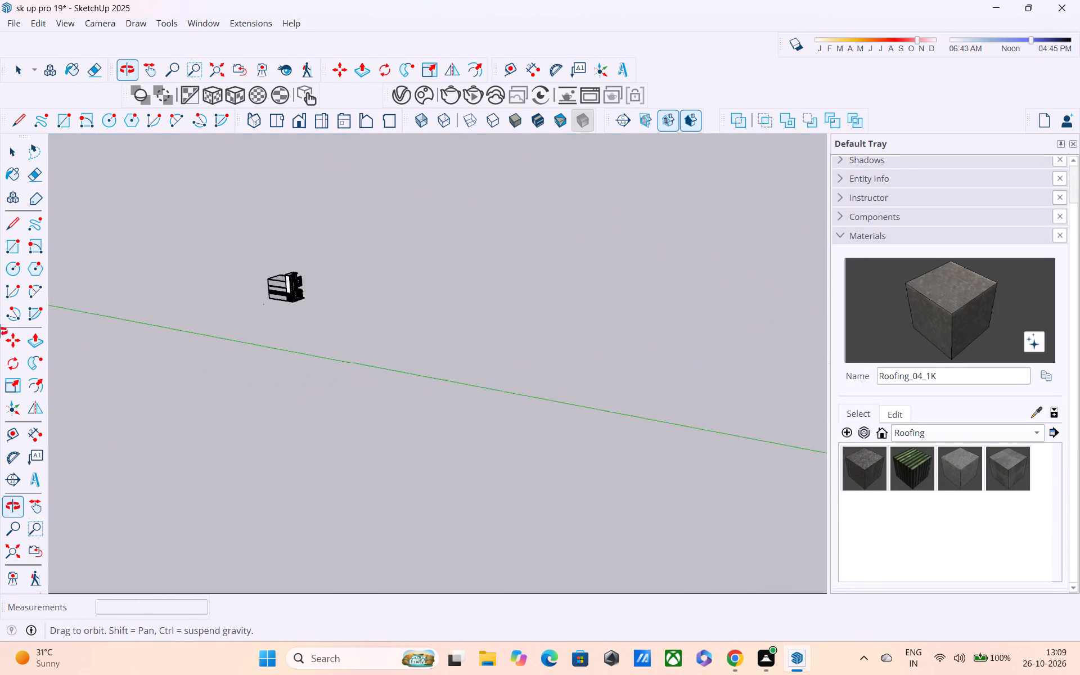
middle_drag(0, 331, 0, 300)
click(526, 301)
middle_drag(388, 297, 227, 297)
scroll(294, 297, up, 12)
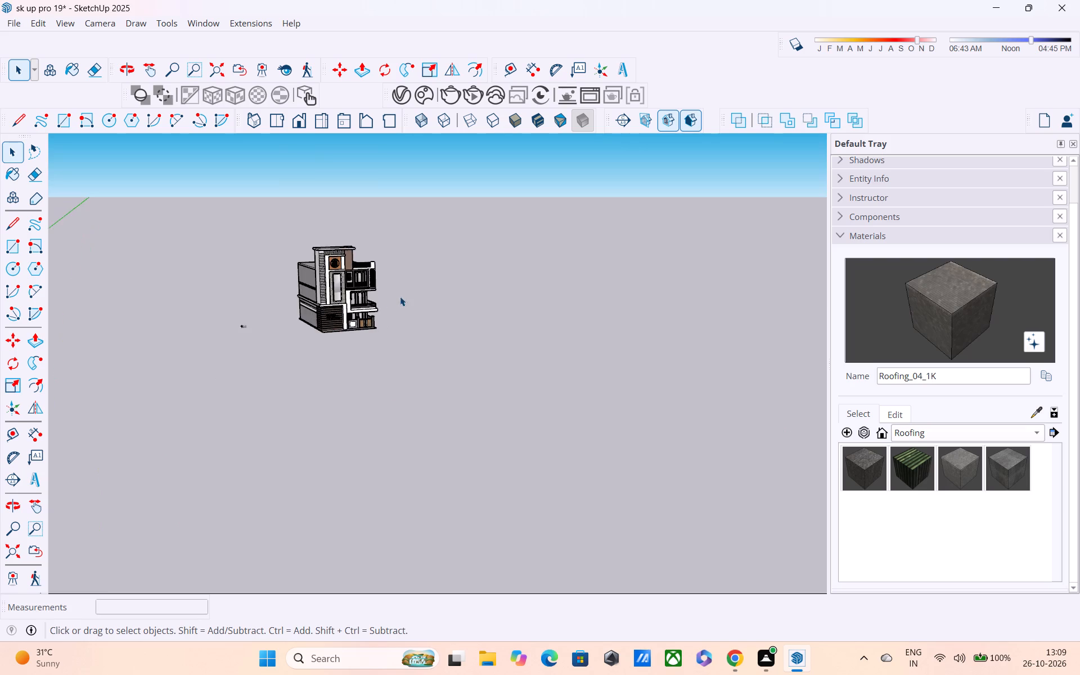
middle_drag(400, 296, 5, 248)
scroll(595, 338, up, 12)
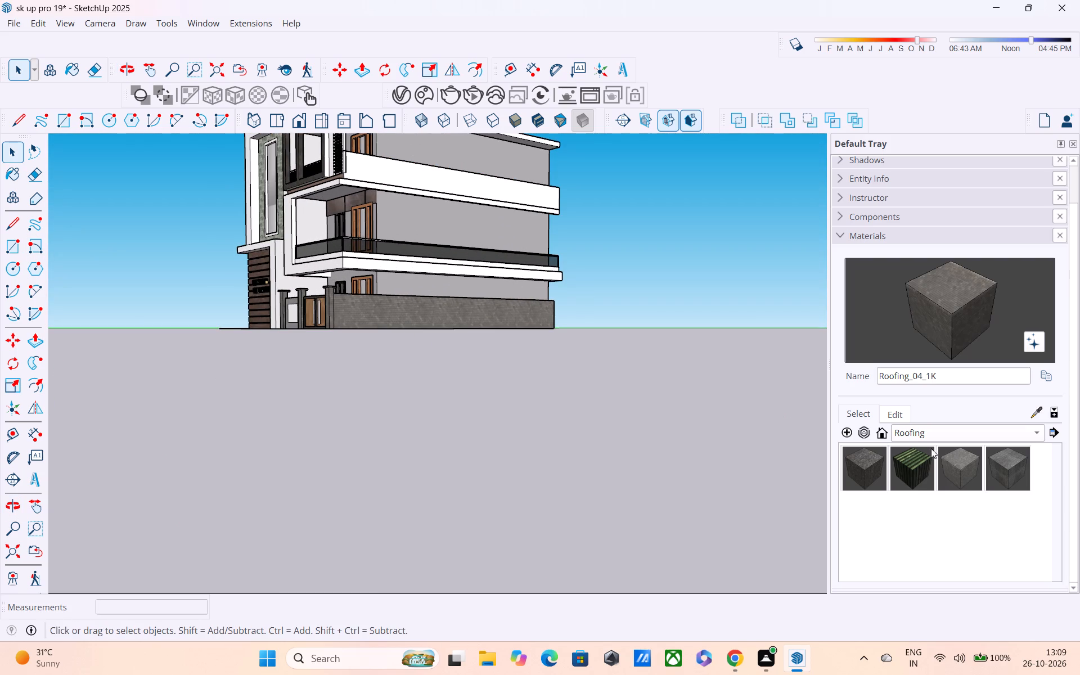
click(916, 435)
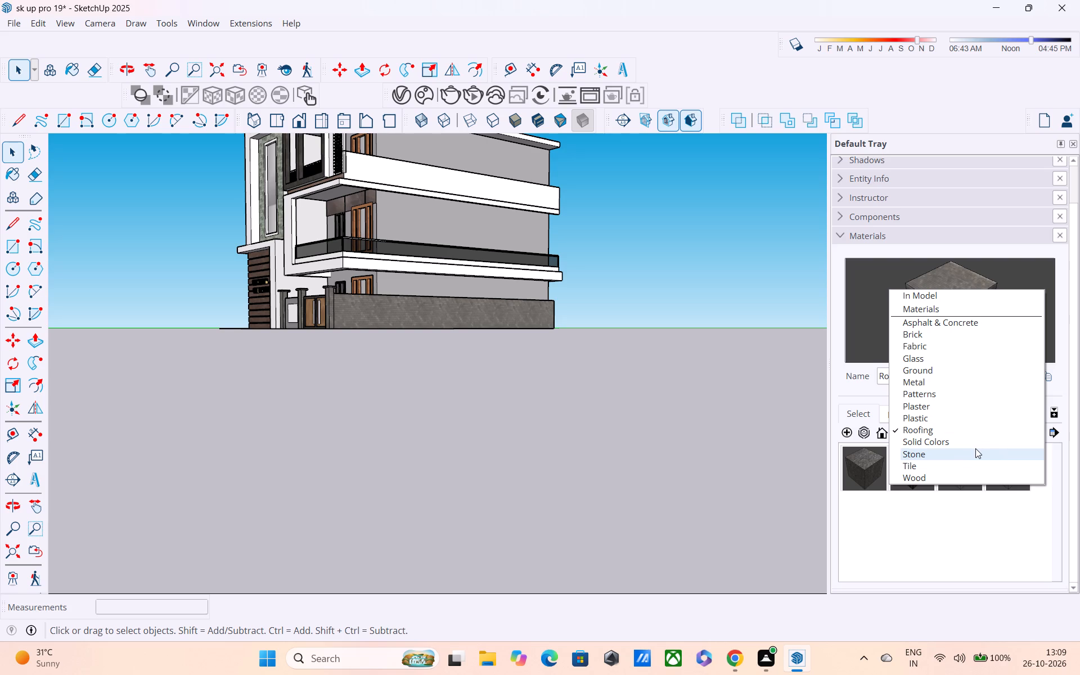
click(952, 463)
click(867, 469)
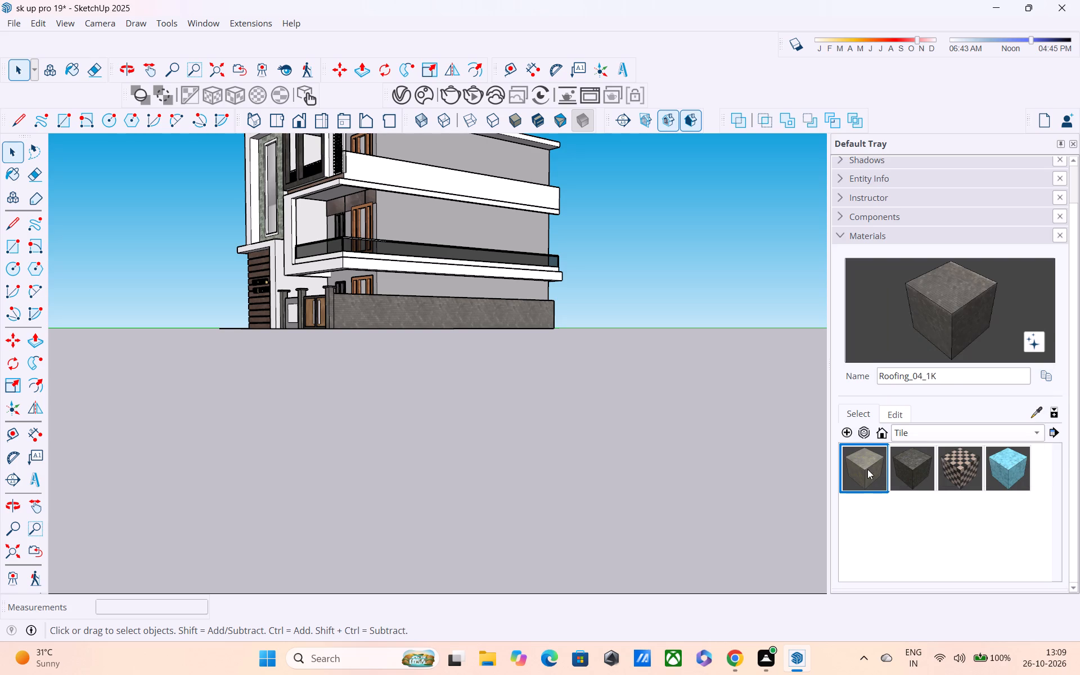
click(449, 310)
Paint the front faces of all three gate pillars and the front edges of the left and middle caps with Tile_Exterior_07_1K.
middle_drag(447, 314, 580, 399)
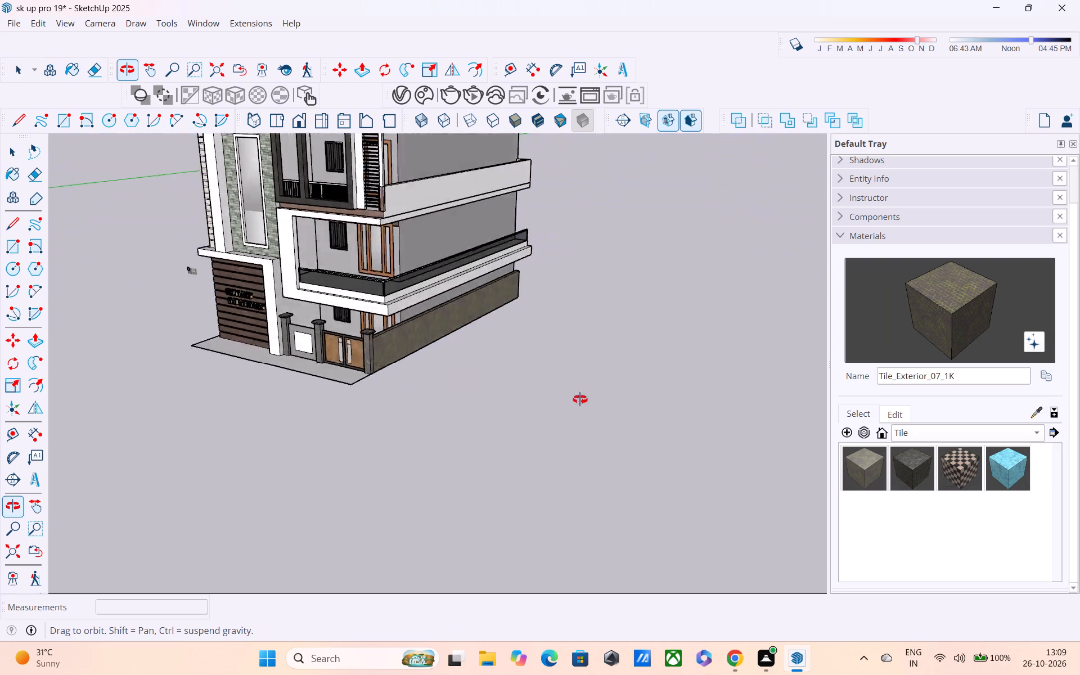
middle_drag(580, 399, 637, 338)
scroll(414, 332, up, 3)
scroll(381, 300, up, 3)
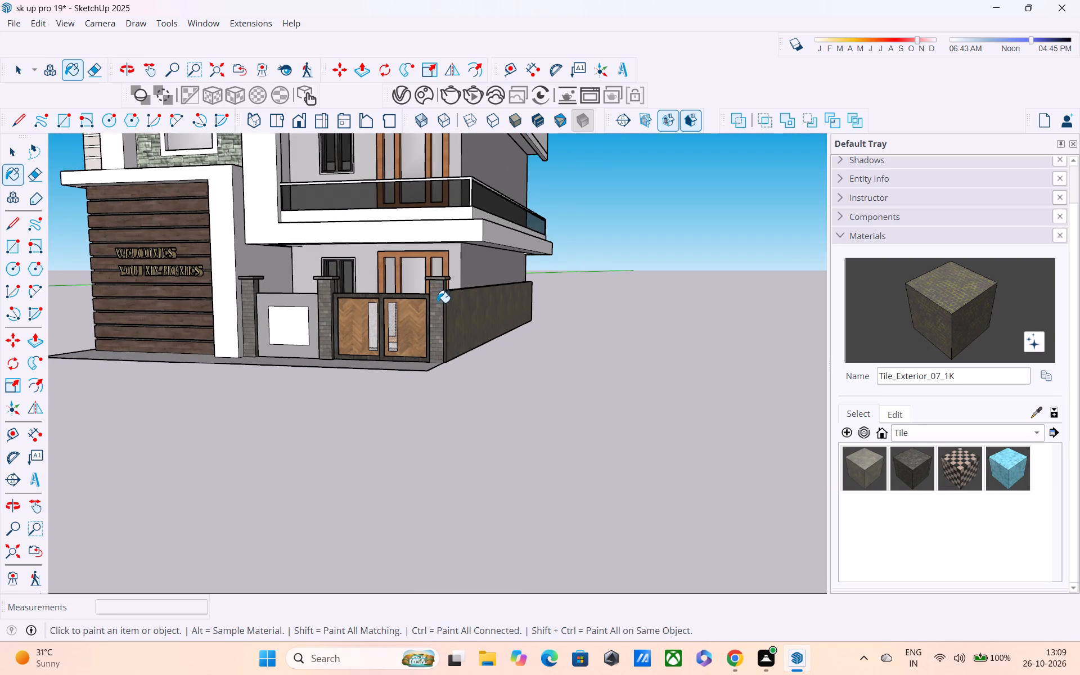
click(437, 303)
scroll(439, 309, up, 7)
click(215, 307)
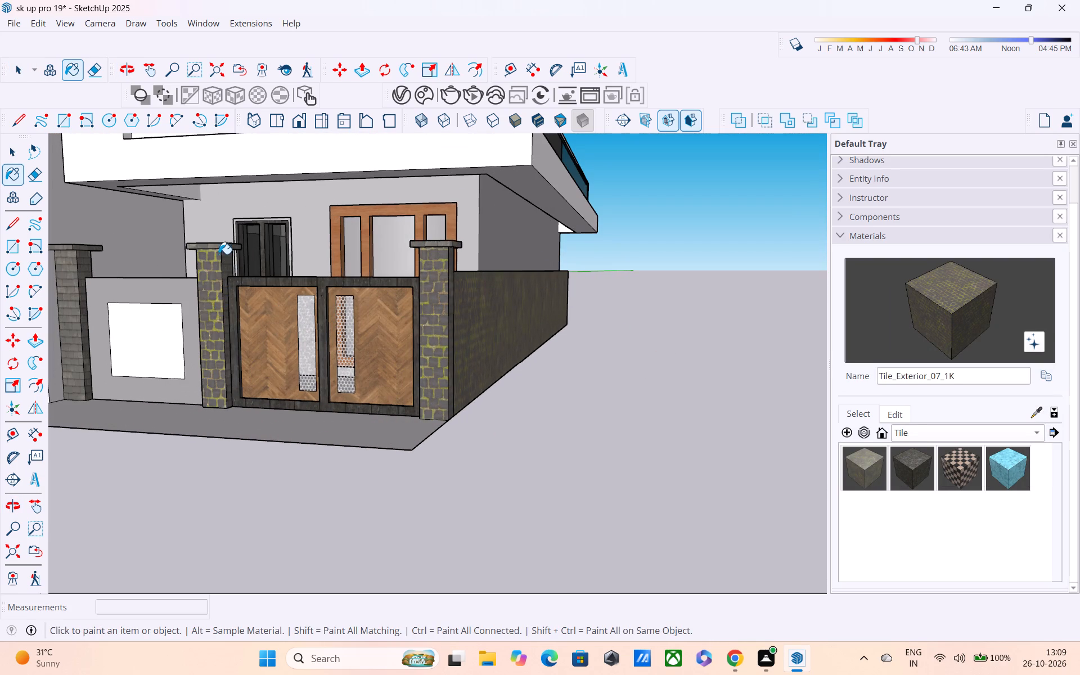
click(218, 249)
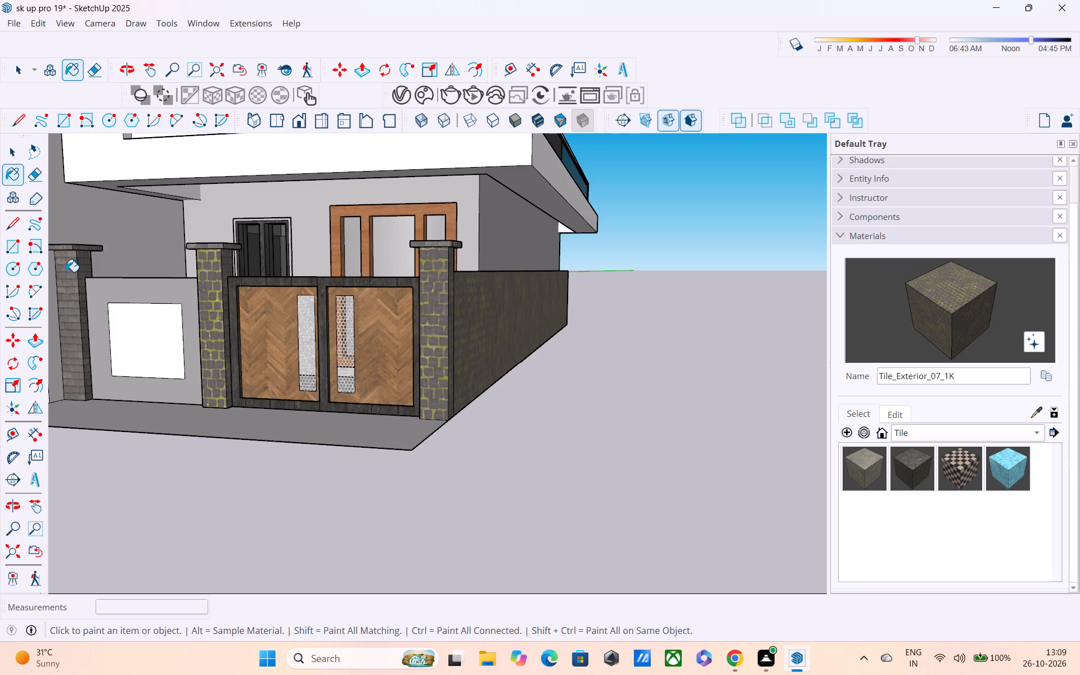
click(66, 272)
click(71, 250)
click(79, 250)
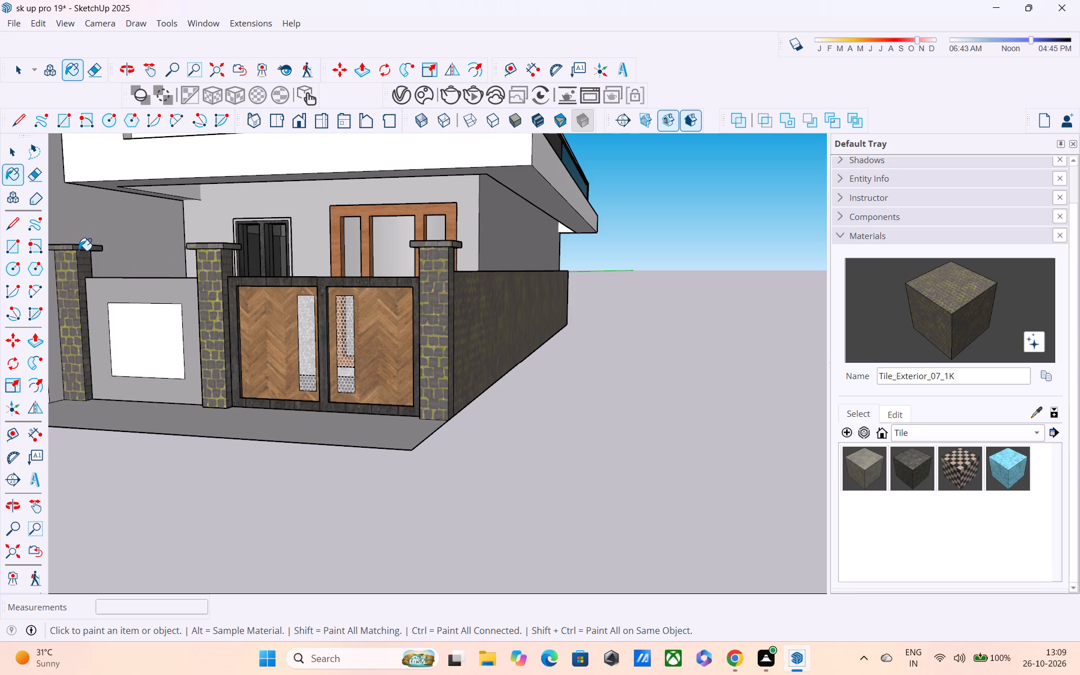
click(67, 247)
click(83, 250)
click(84, 260)
click(224, 269)
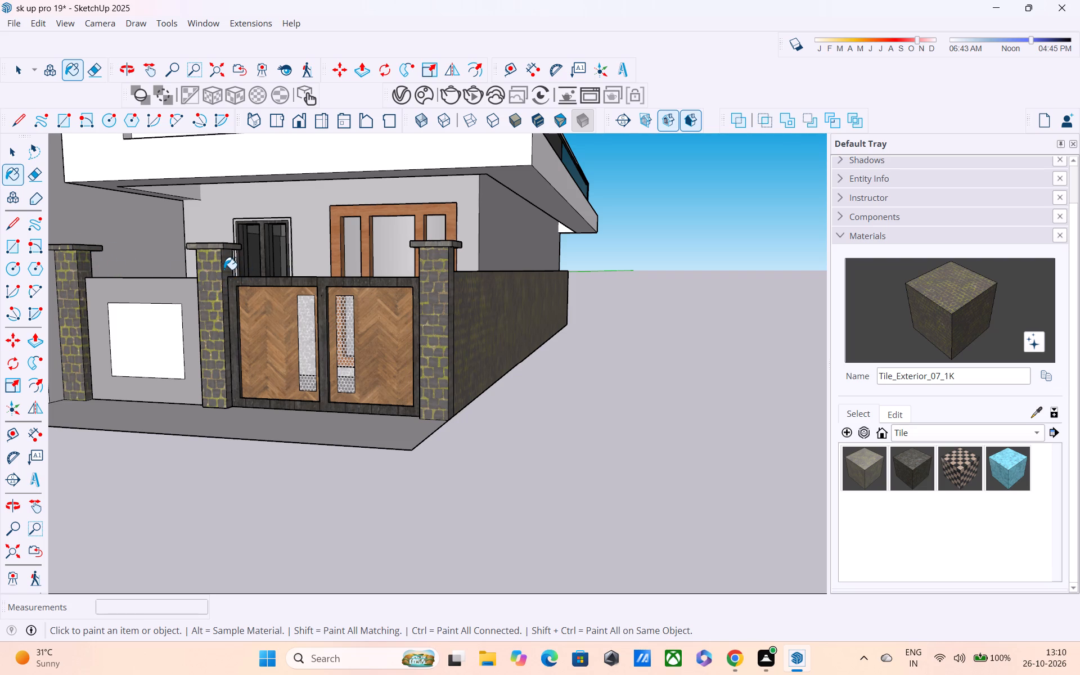
Paint the left side faces of the middle and right gate pillars, including their lower pieces, and the middle cap's side edge with the tile.
middle_drag(223, 272, 650, 271)
click(384, 264)
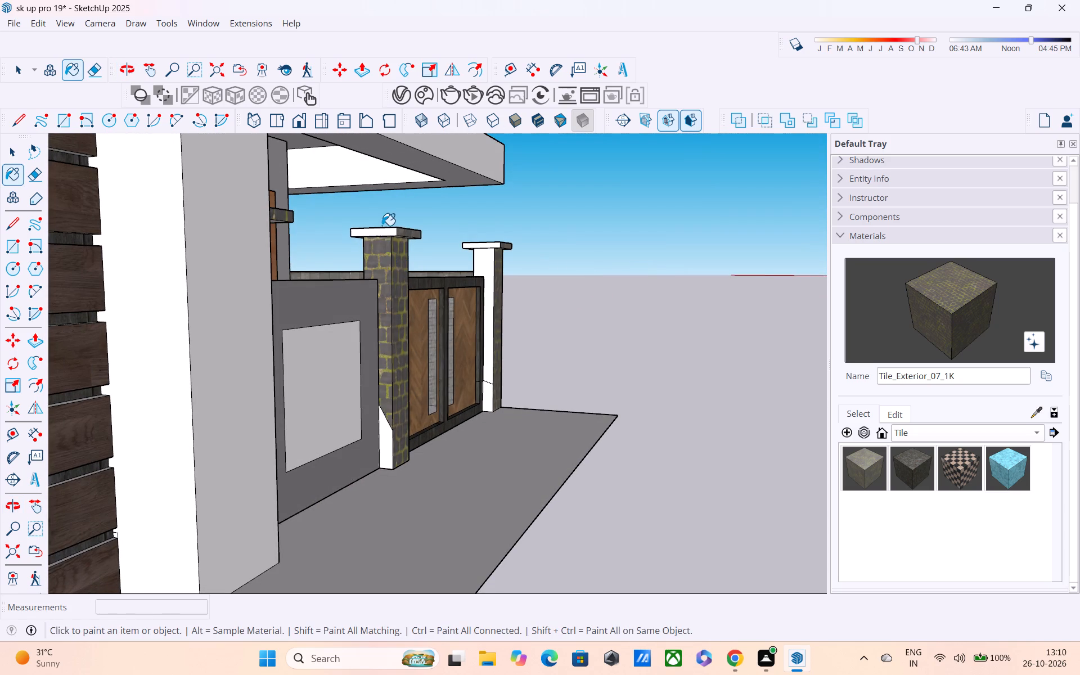
click(380, 230)
click(384, 430)
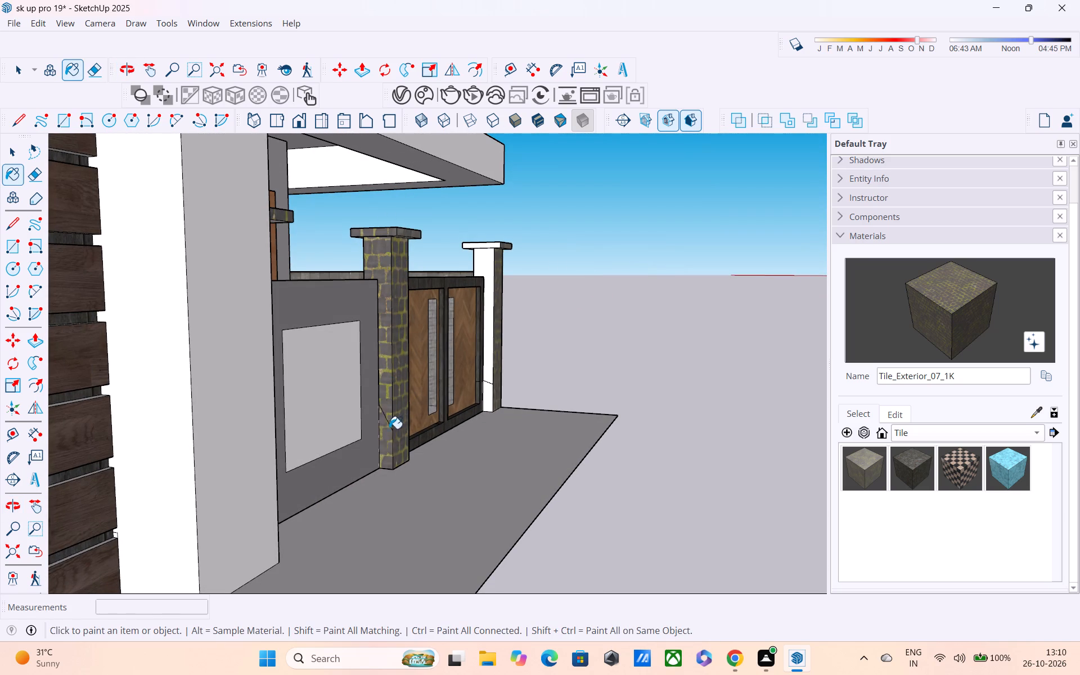
middle_drag(397, 424, 244, 382)
scroll(611, 382, down, 1)
click(588, 355)
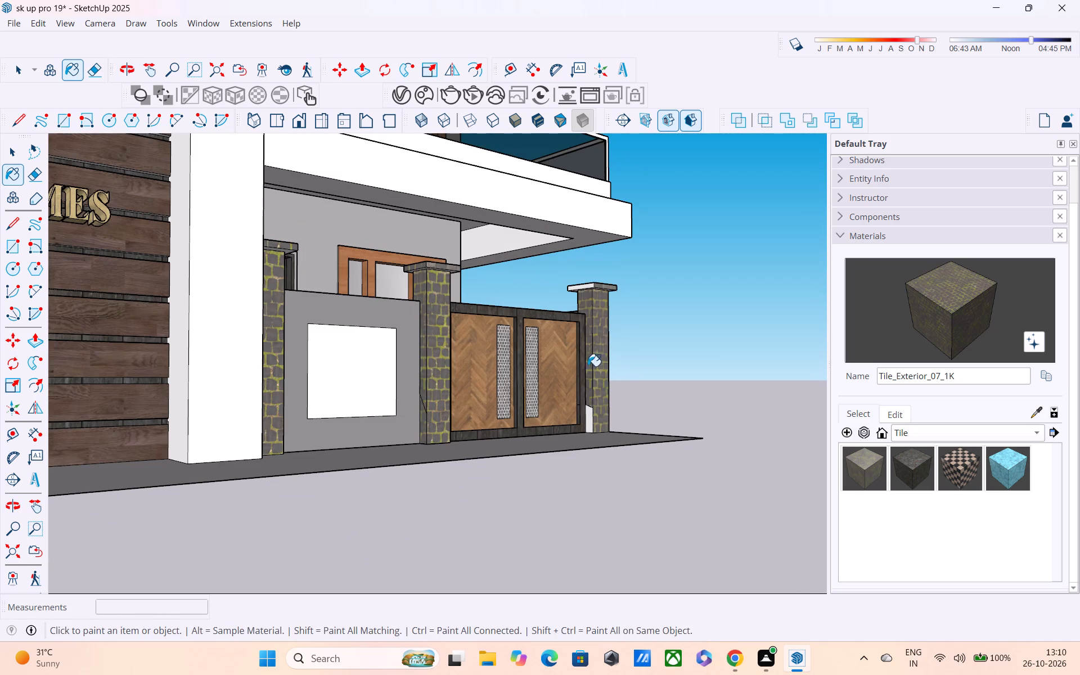
click(588, 422)
Paint the top and side edges of the right gate pillar's cap with Tile_Exterior_07_1K.
middle_drag(599, 382, 430, 469)
scroll(636, 241, up, 3)
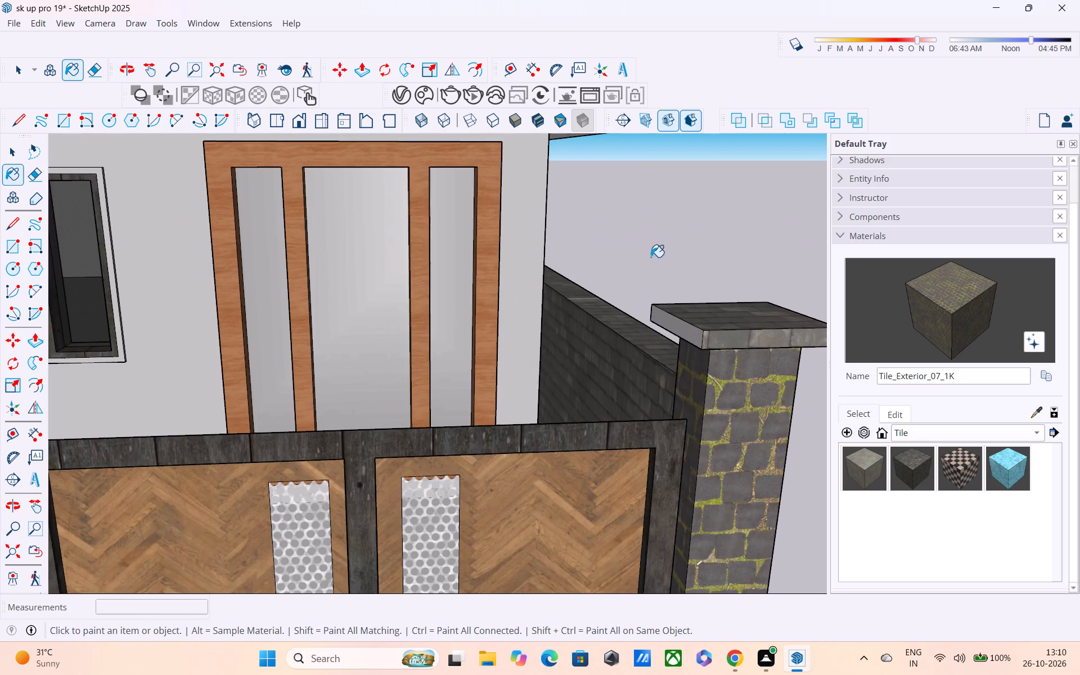
scroll(674, 303, up, 2)
click(677, 328)
middle_drag(683, 336, 309, 302)
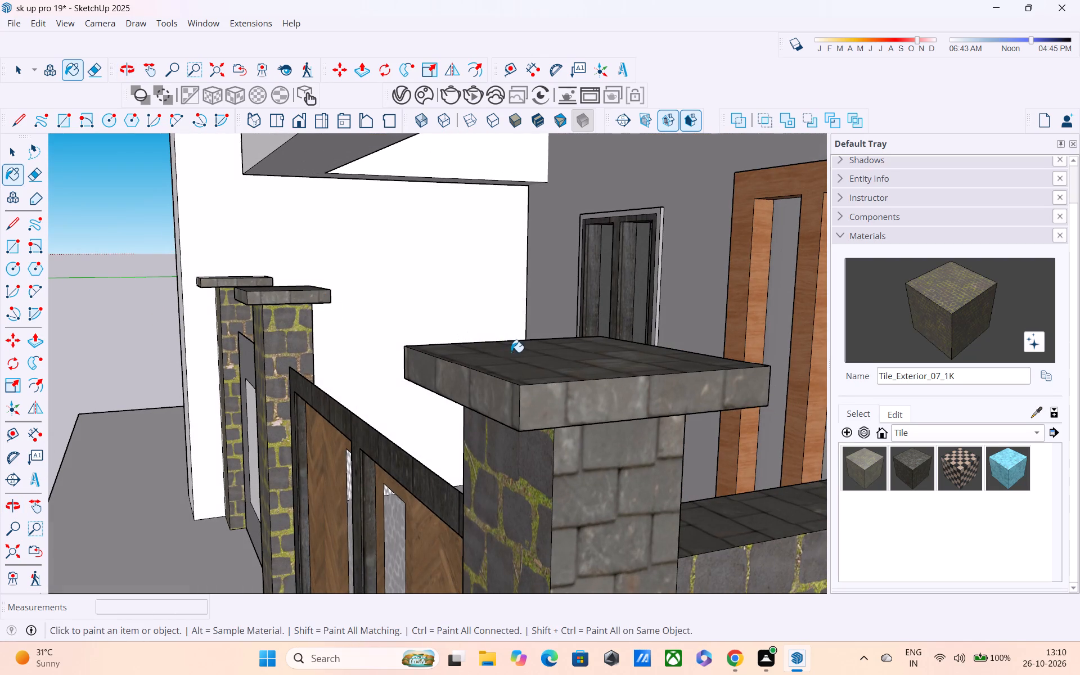
click(512, 353)
click(548, 406)
click(506, 403)
middle_drag(472, 394, 879, 415)
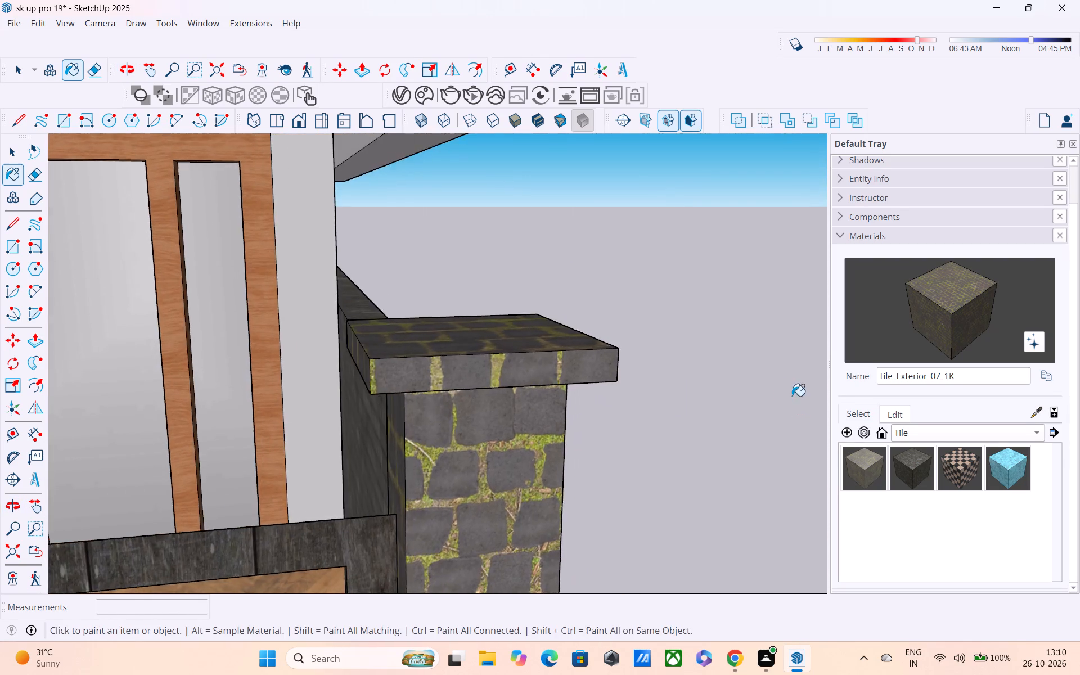
Paint the cap tops and remaining visible cap edges of the middle and left gate pillars with Tile_Exterior_07_1K.
scroll(774, 395, down, 5)
middle_drag(655, 414, 862, 431)
scroll(629, 422, up, 3)
click(628, 424)
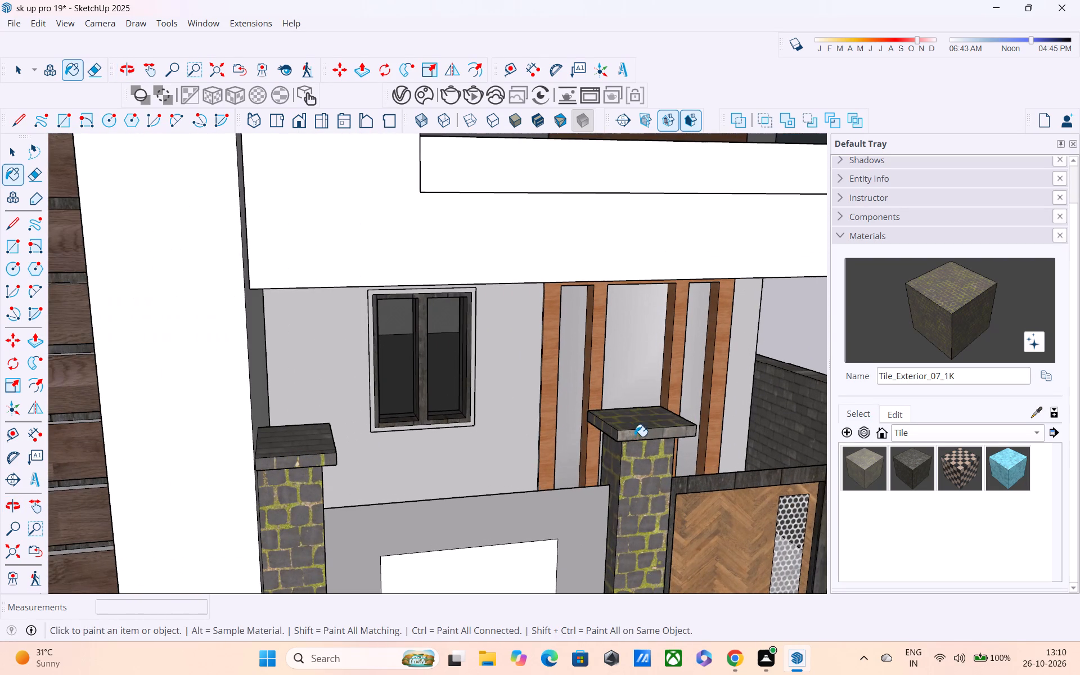
click(640, 438)
click(613, 436)
middle_click(323, 433)
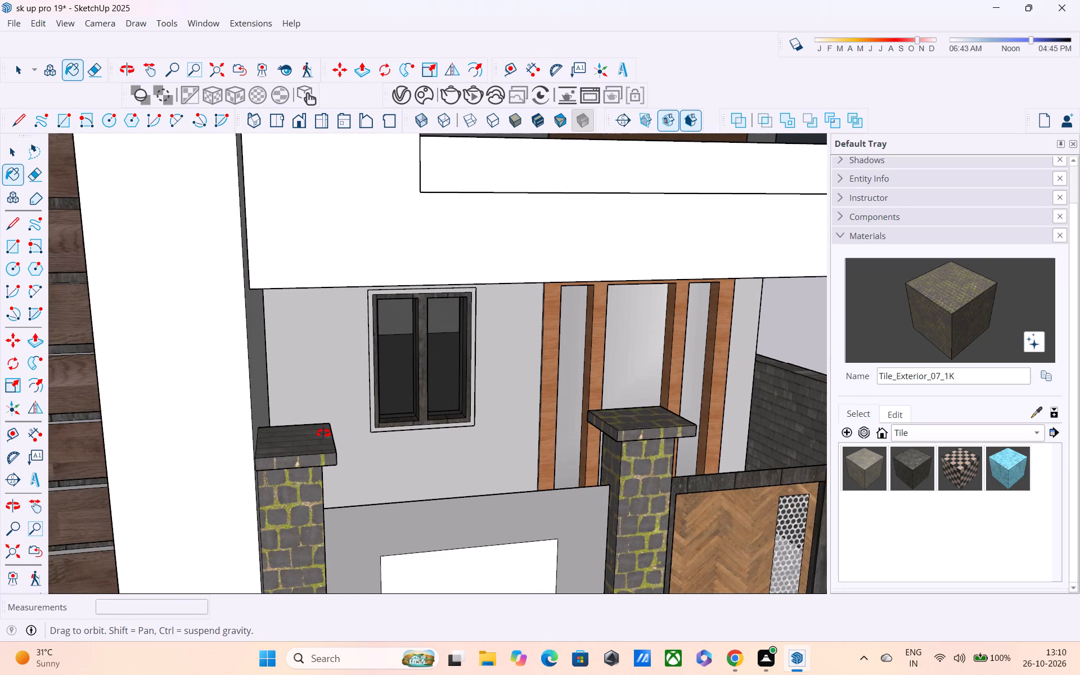
click(313, 436)
middle_drag(331, 447, 171, 421)
scroll(305, 424, up, 2)
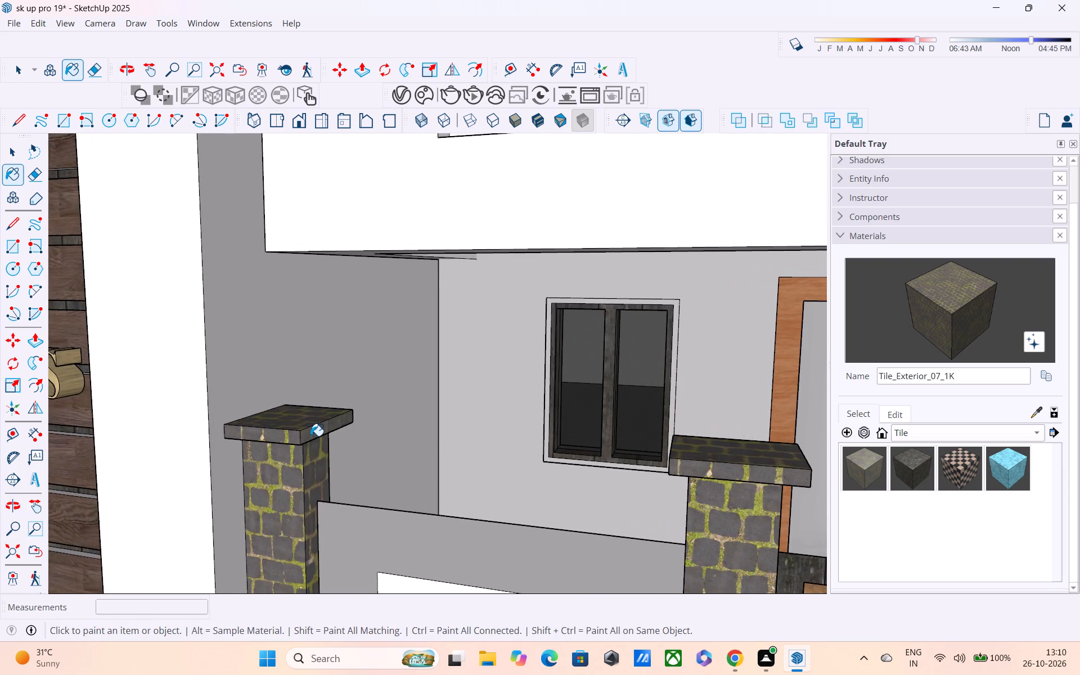
click(310, 436)
Paint the remaining inward-facing sides of the middle and left gate pillars and their caps with Tile_Exterior_07_1K.
middle_drag(427, 436, 58, 395)
click(223, 448)
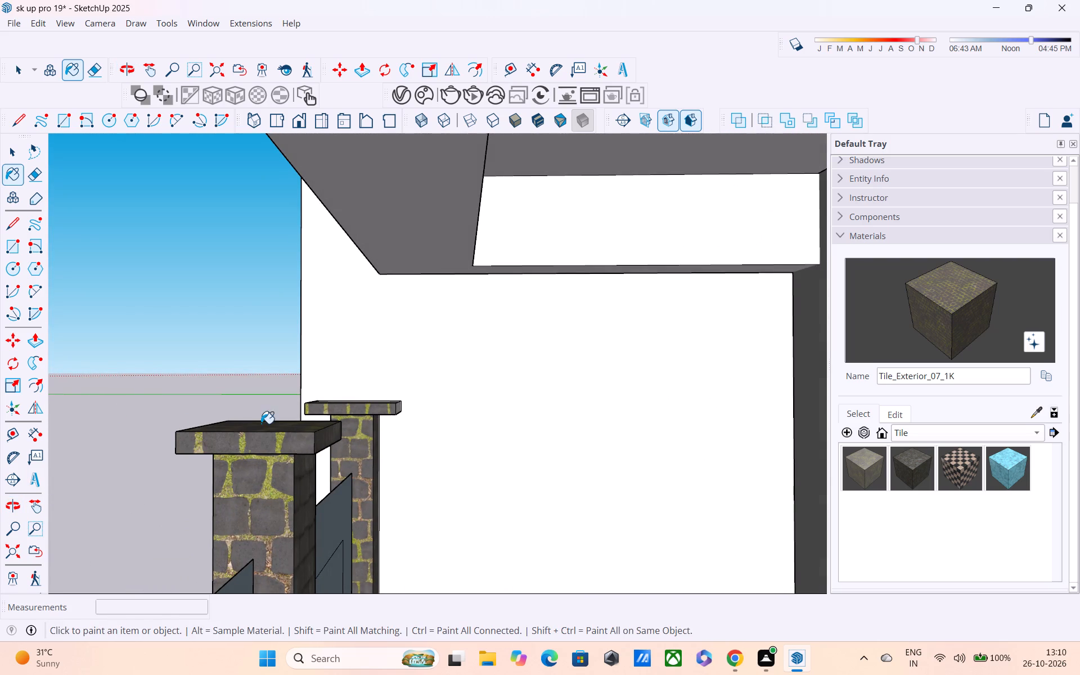
click(261, 424)
middle_drag(307, 433, 206, 460)
click(278, 443)
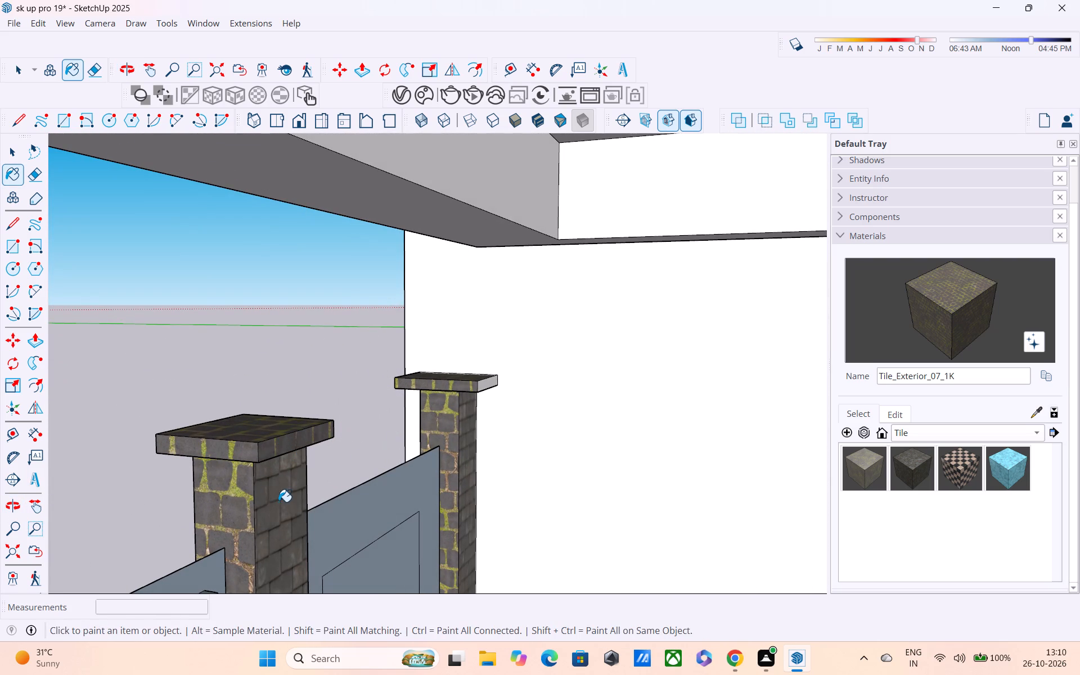
click(277, 502)
click(464, 427)
click(481, 384)
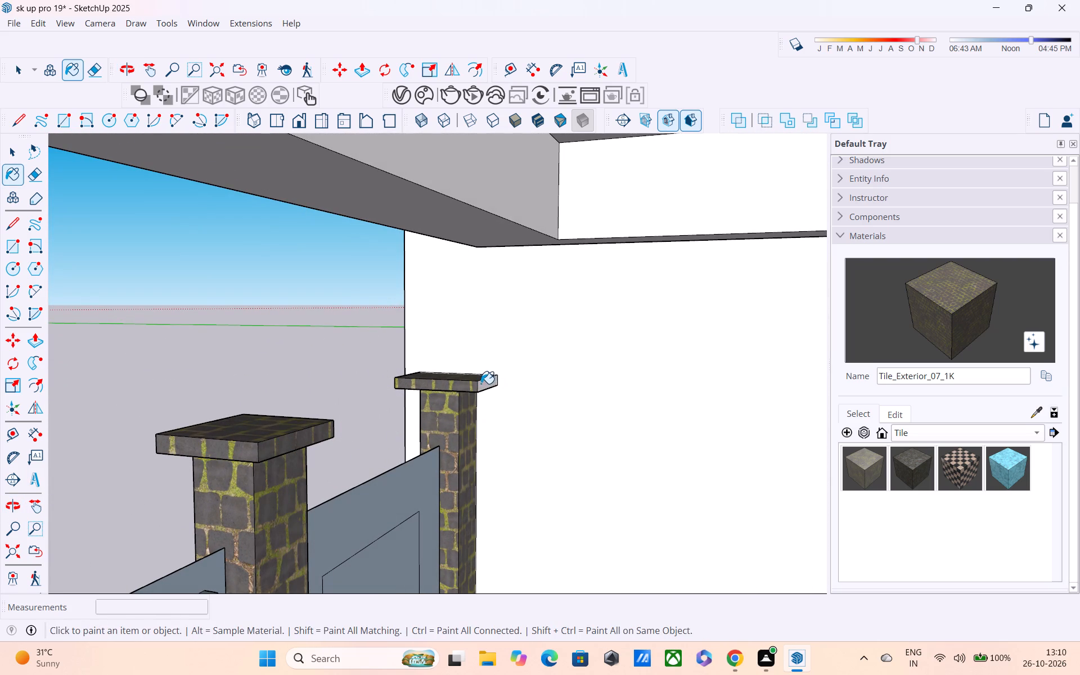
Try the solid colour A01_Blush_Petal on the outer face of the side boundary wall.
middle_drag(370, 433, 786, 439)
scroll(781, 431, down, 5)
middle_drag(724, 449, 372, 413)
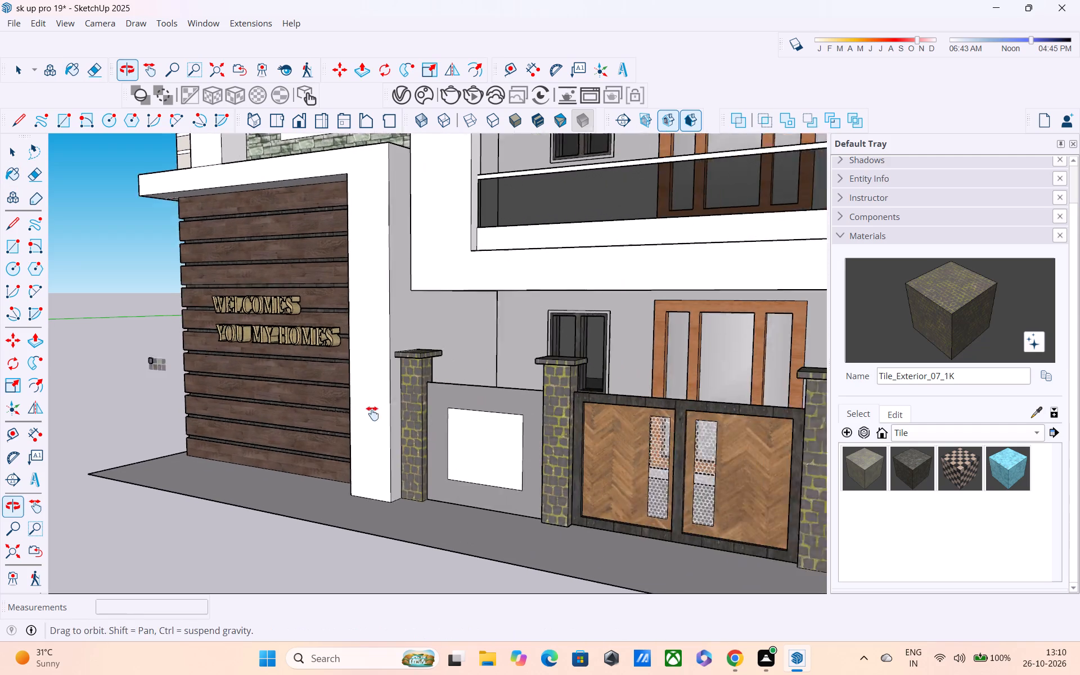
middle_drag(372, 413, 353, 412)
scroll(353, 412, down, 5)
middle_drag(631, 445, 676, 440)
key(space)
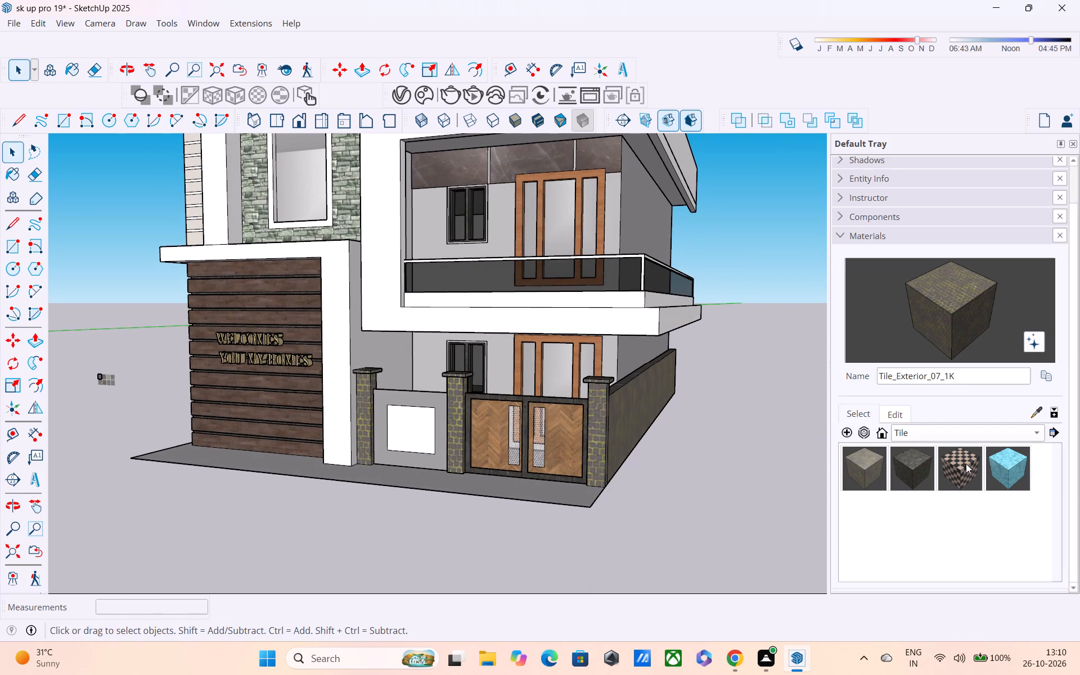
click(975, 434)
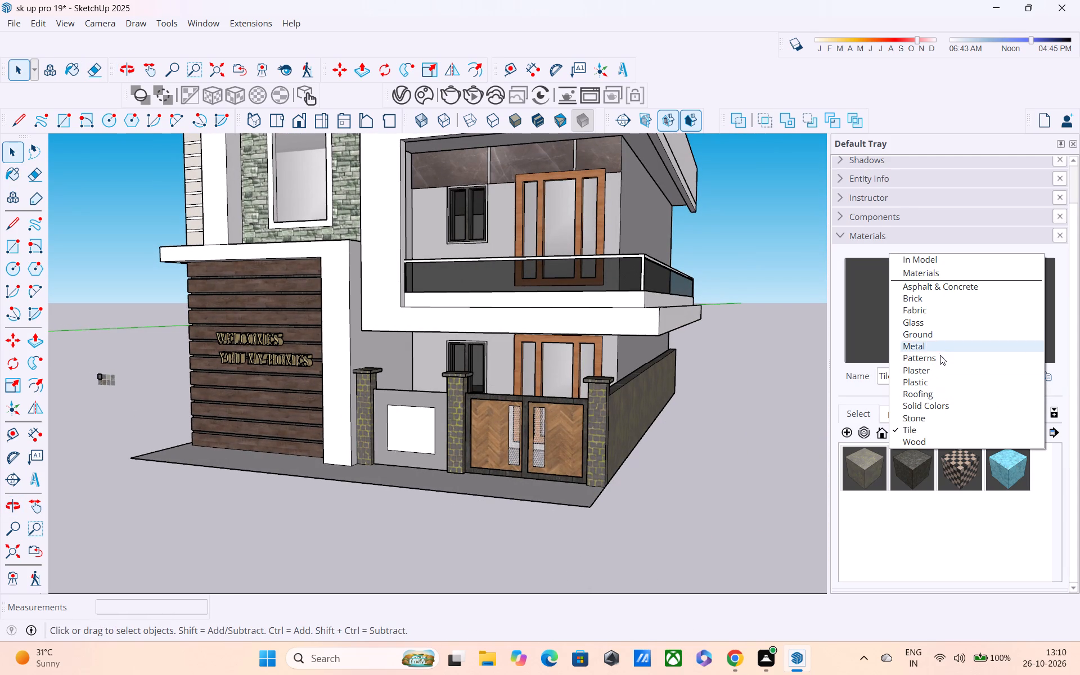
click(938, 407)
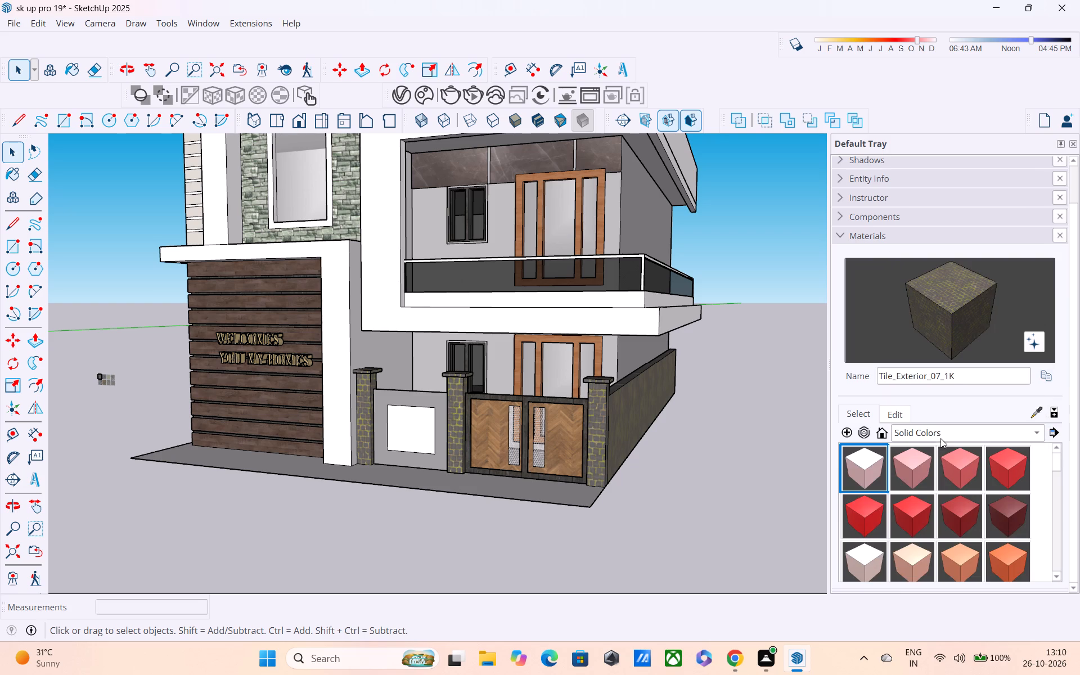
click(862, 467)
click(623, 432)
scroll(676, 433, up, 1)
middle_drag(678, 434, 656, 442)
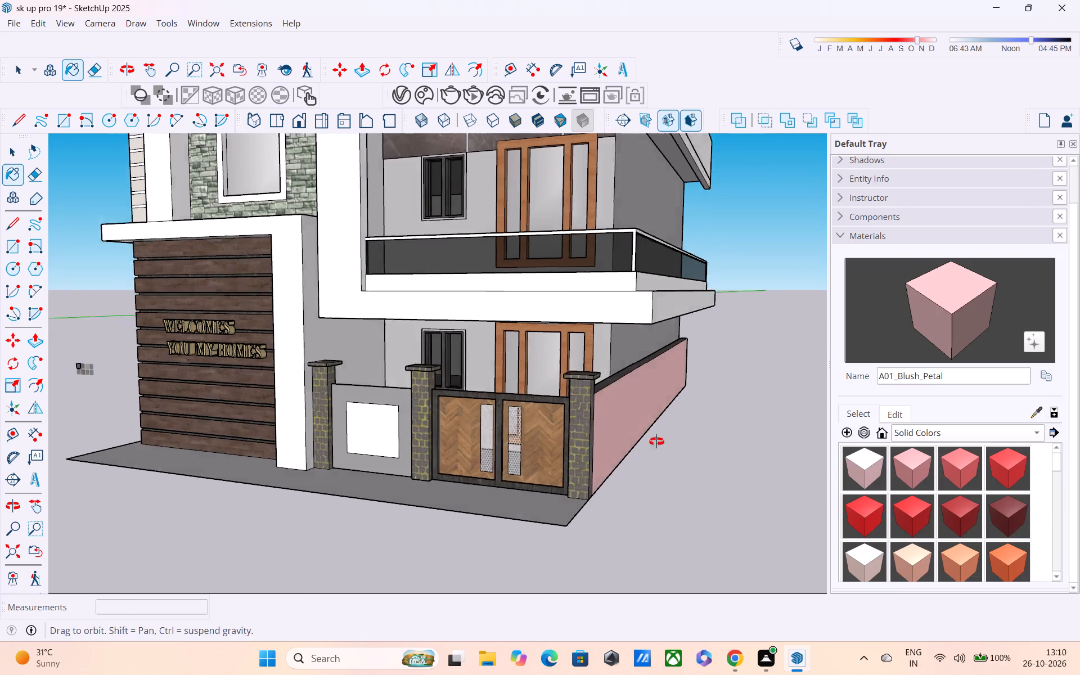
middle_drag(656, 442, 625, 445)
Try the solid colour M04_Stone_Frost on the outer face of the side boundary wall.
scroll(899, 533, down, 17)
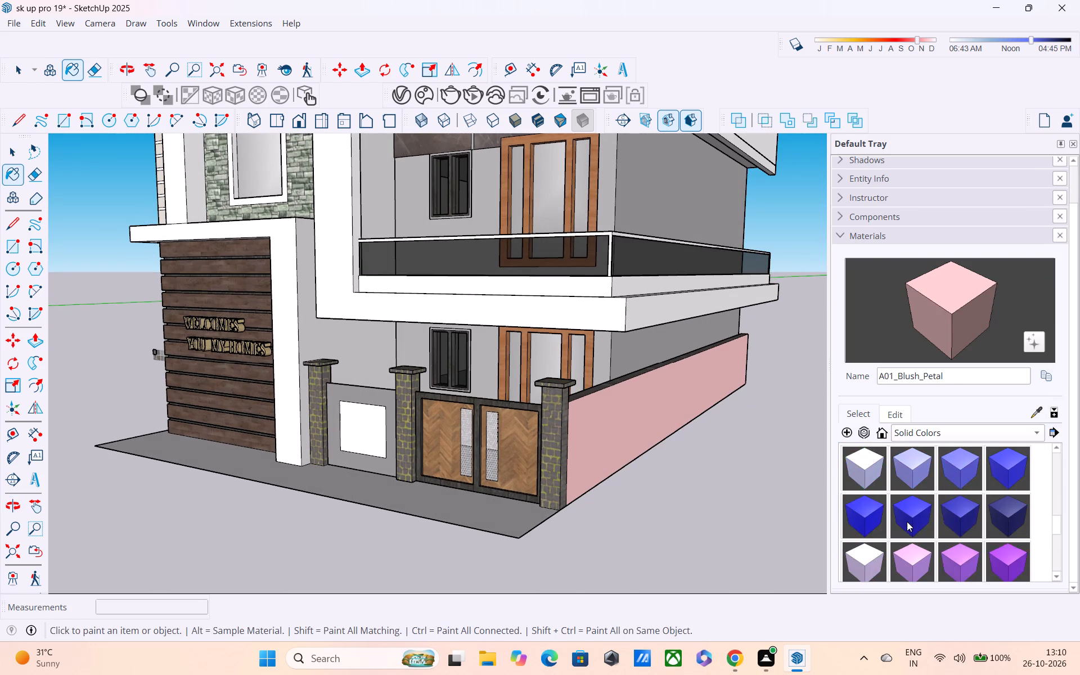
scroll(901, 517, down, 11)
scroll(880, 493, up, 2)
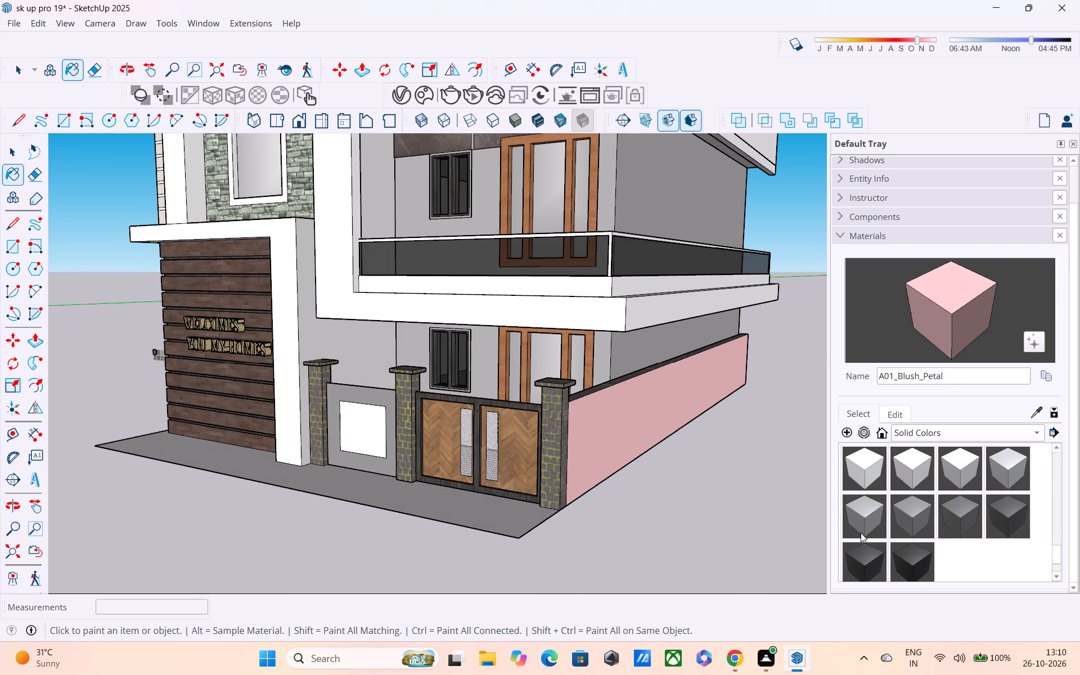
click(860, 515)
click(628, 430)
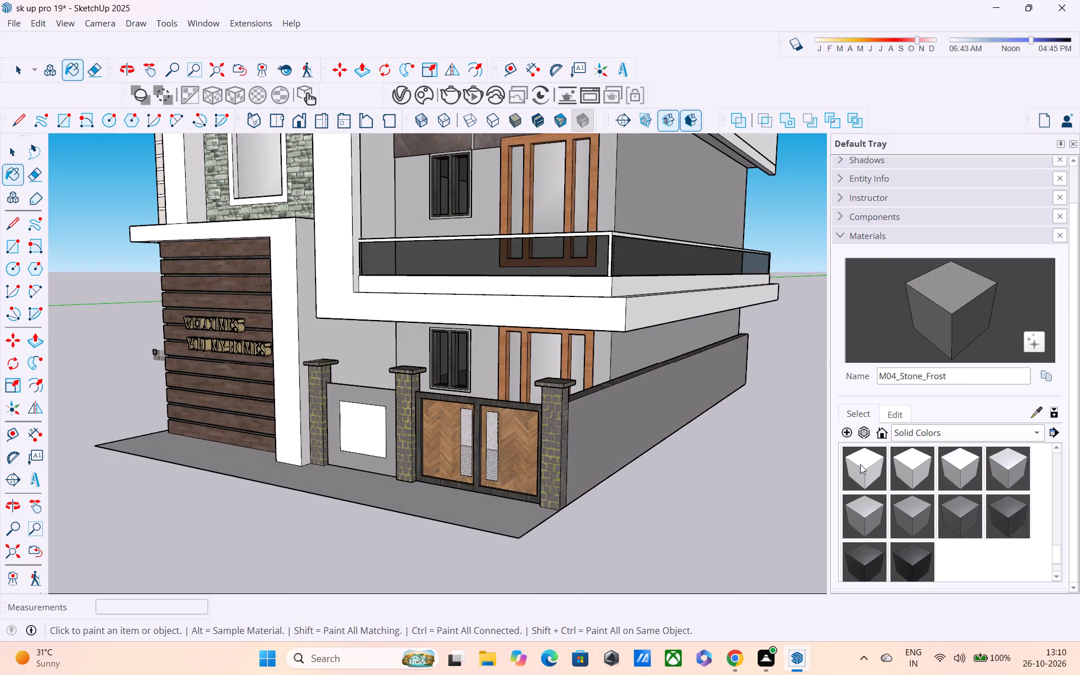
Paint the outer, top and inner faces of the side boundary wall with the solid colour M00_Soft_Cloud.
click(860, 464)
click(640, 440)
middle_drag(660, 434, 544, 539)
scroll(506, 479, up, 2)
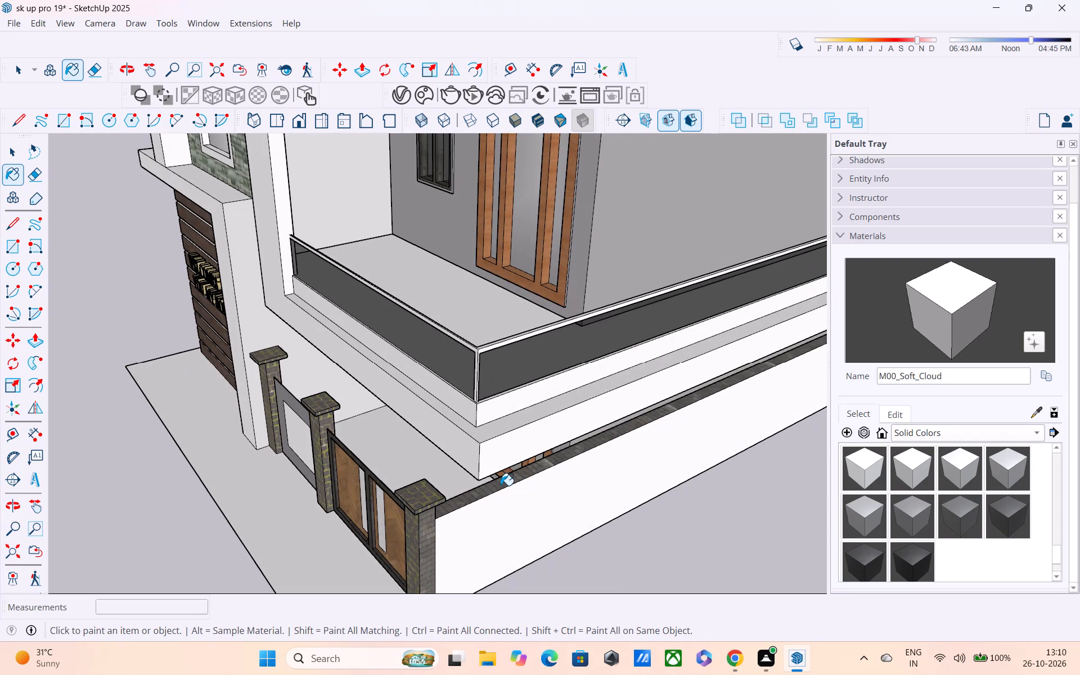
click(501, 487)
middle_drag(537, 511, 998, 493)
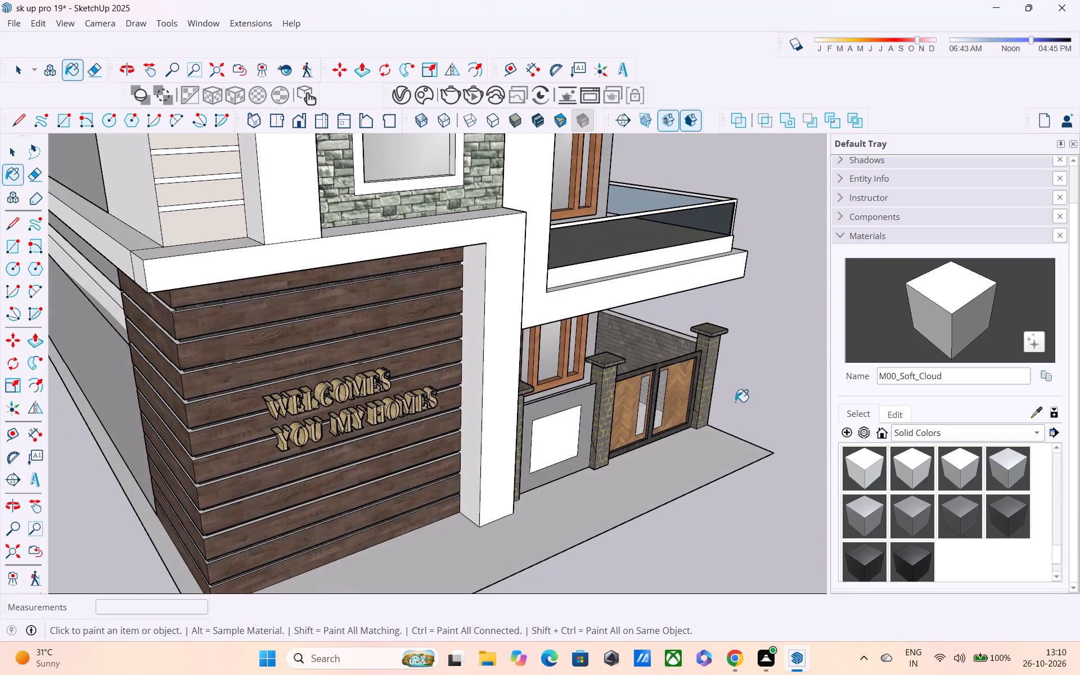
click(679, 343)
middle_drag(708, 356, 595, 334)
key(space)
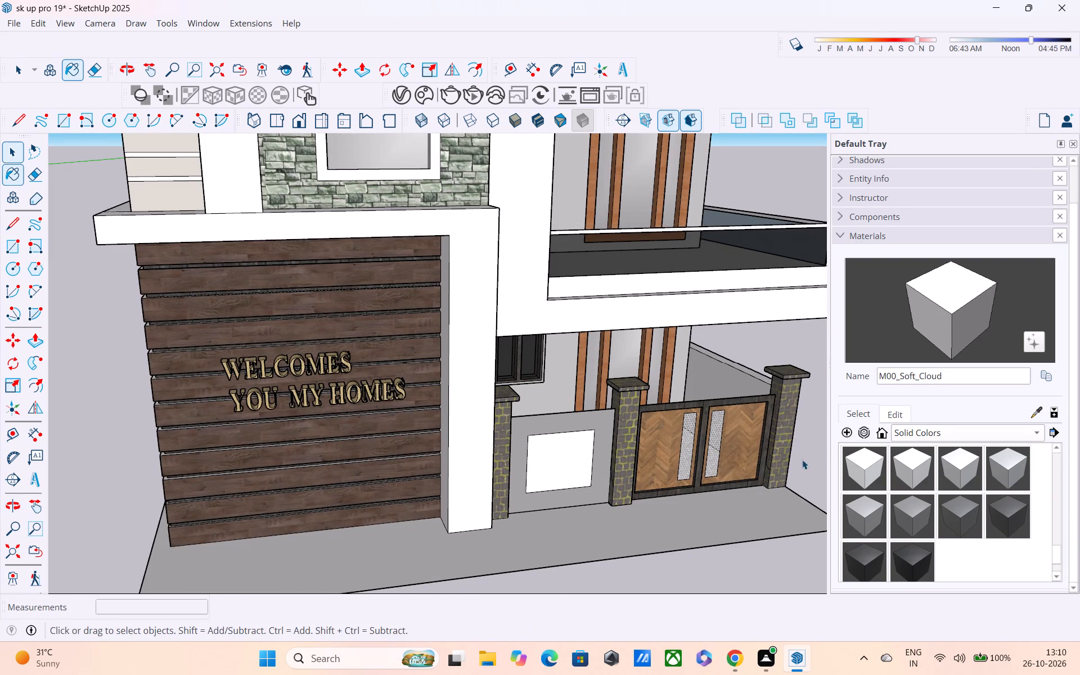
Delete the small leftover objects standing on the ground away from the house.
scroll(786, 512, down, 5)
middle_drag(709, 460, 635, 434)
scroll(632, 433, down, 4)
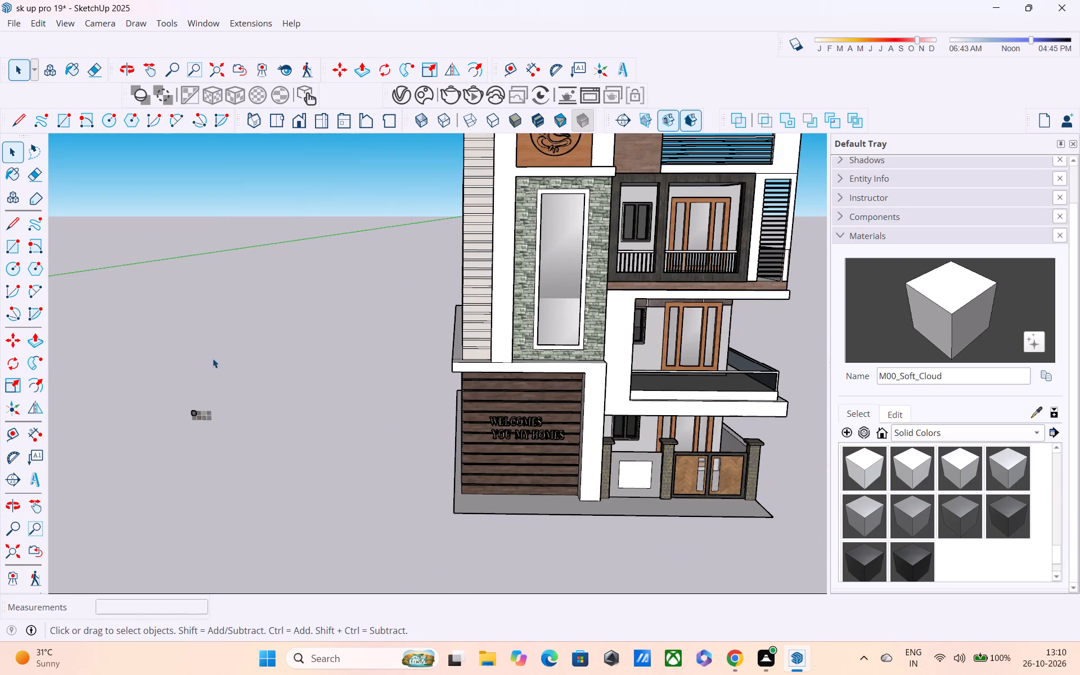
click(261, 417)
drag(121, 390, 299, 469)
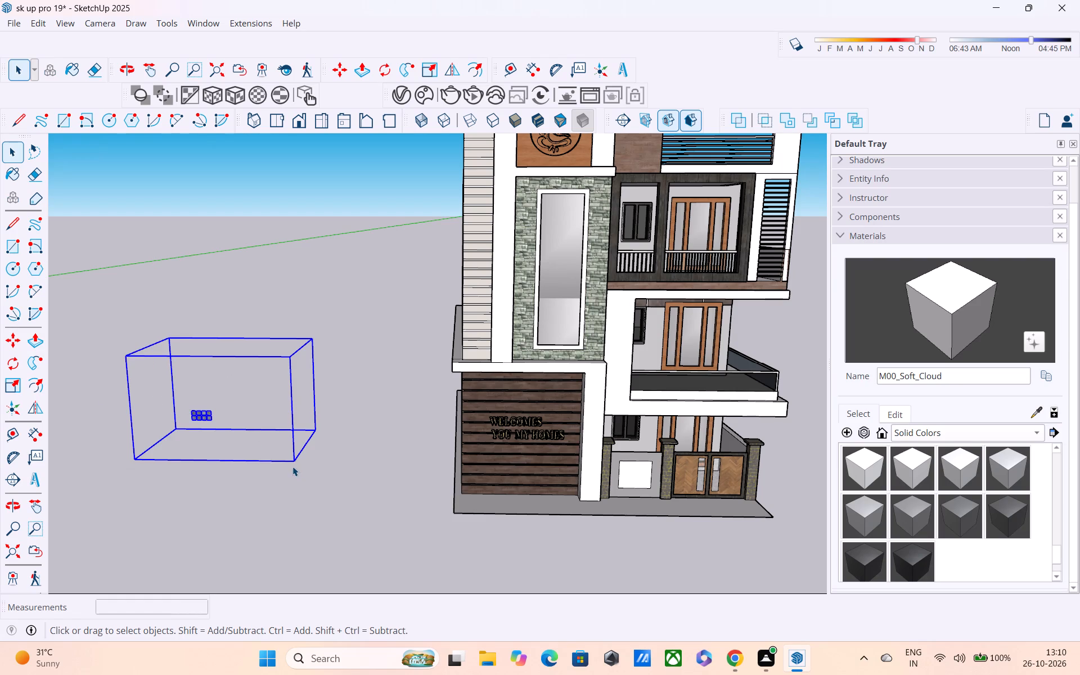
key(Delete)
Examine the finished house's front, balcony side and overall massing from several angles.
scroll(411, 555, down, 3)
middle_drag(471, 532, 458, 463)
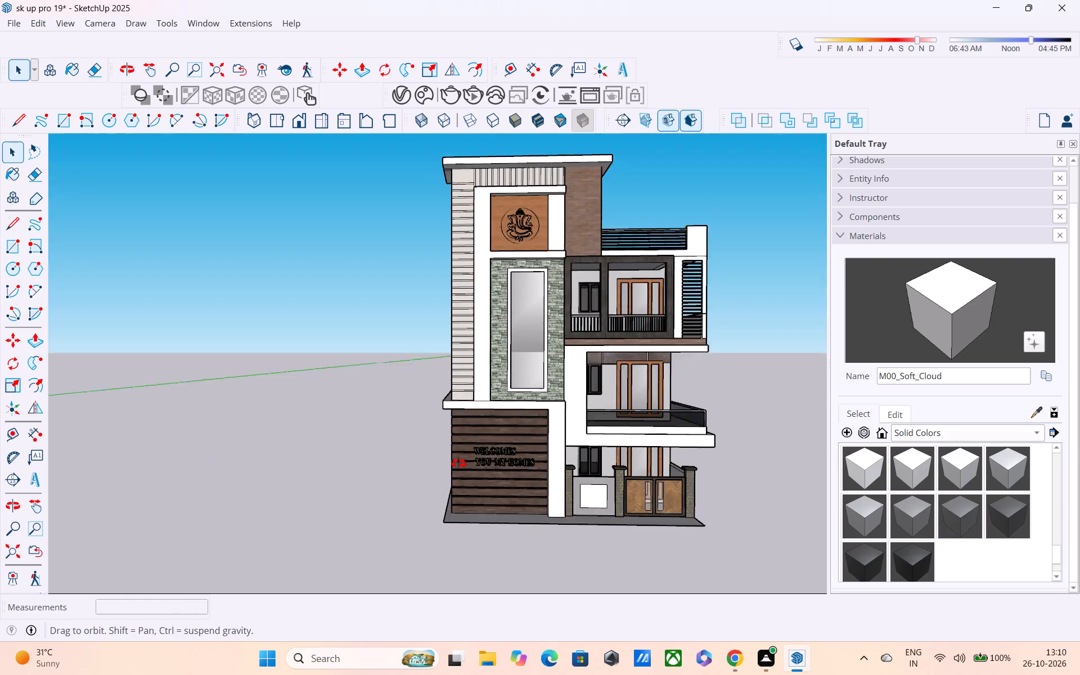
middle_drag(458, 463, 445, 439)
scroll(521, 469, up, 2)
middle_drag(524, 480, 399, 575)
scroll(439, 526, down, 4)
middle_drag(509, 508, 380, 505)
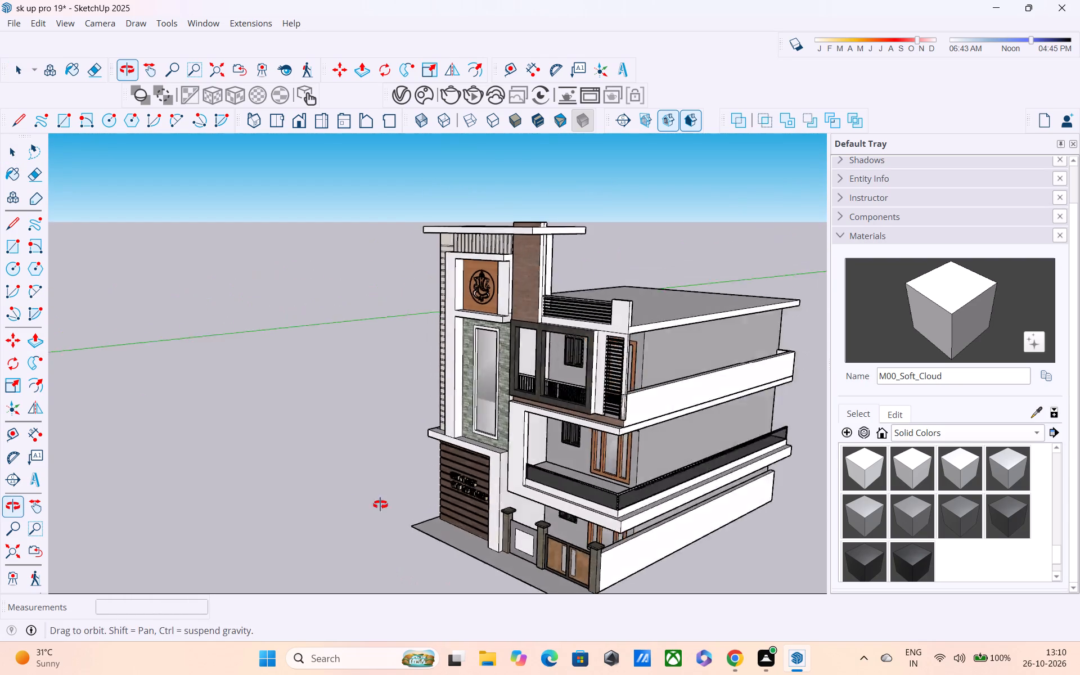
middle_drag(380, 505, 280, 505)
scroll(449, 452, up, 5)
middle_drag(474, 424, 467, 430)
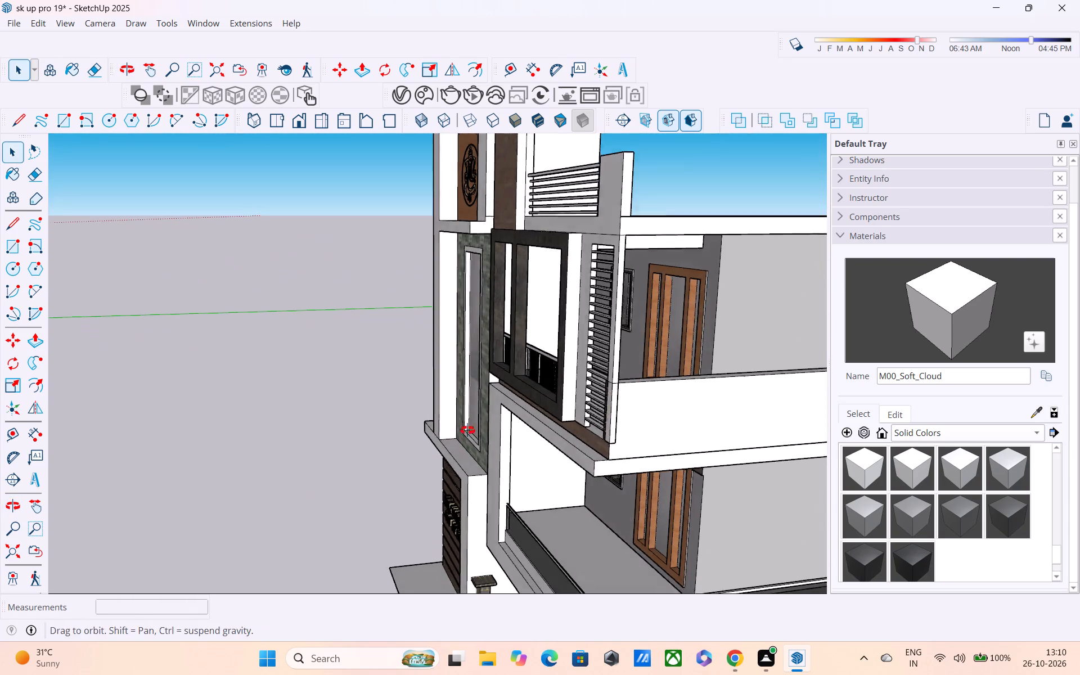
middle_drag(467, 430, 378, 451)
scroll(378, 451, up, 1)
scroll(388, 446, down, 4)
scroll(483, 453, up, 1)
middle_drag(472, 450, 850, 393)
scroll(663, 401, down, 1)
middle_drag(673, 410, 764, 407)
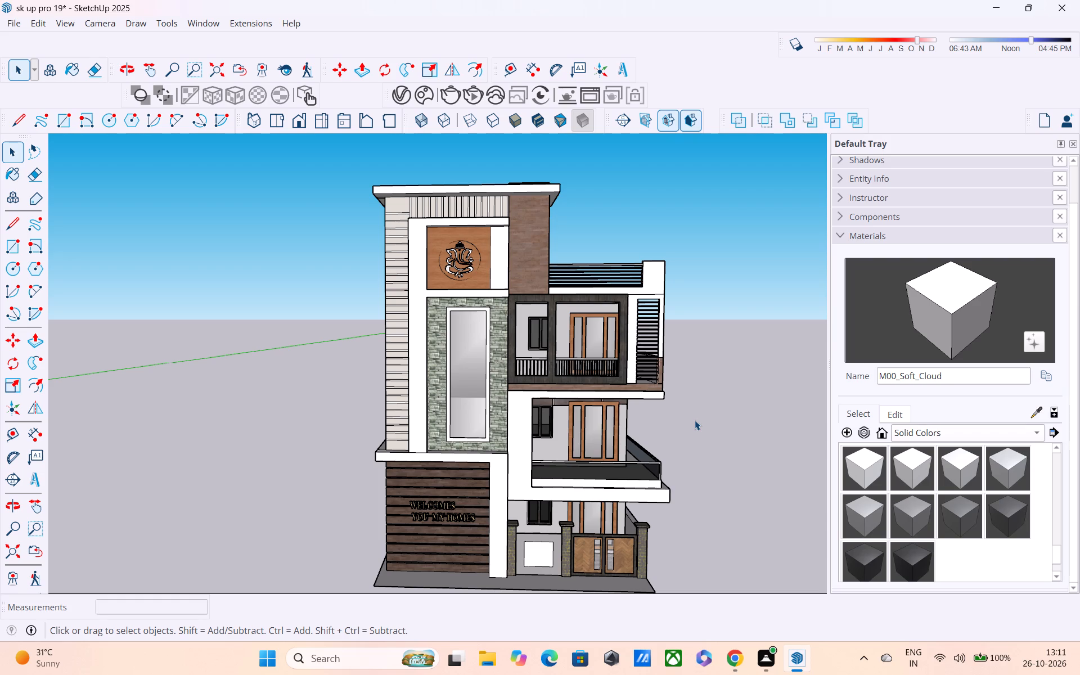
scroll(701, 420, down, 3)
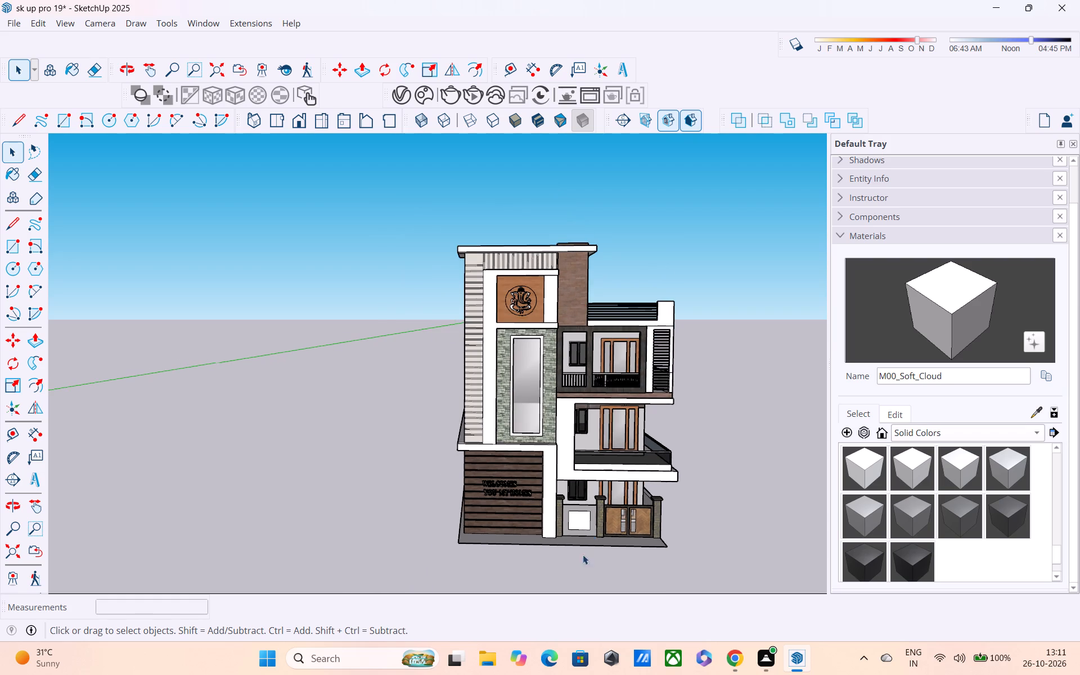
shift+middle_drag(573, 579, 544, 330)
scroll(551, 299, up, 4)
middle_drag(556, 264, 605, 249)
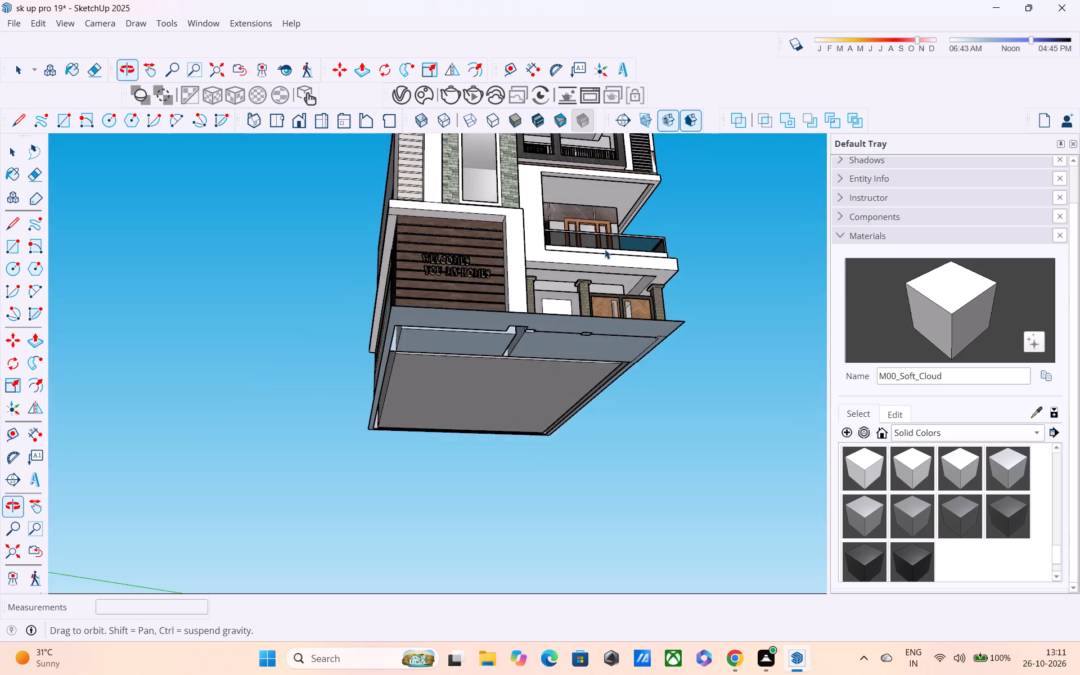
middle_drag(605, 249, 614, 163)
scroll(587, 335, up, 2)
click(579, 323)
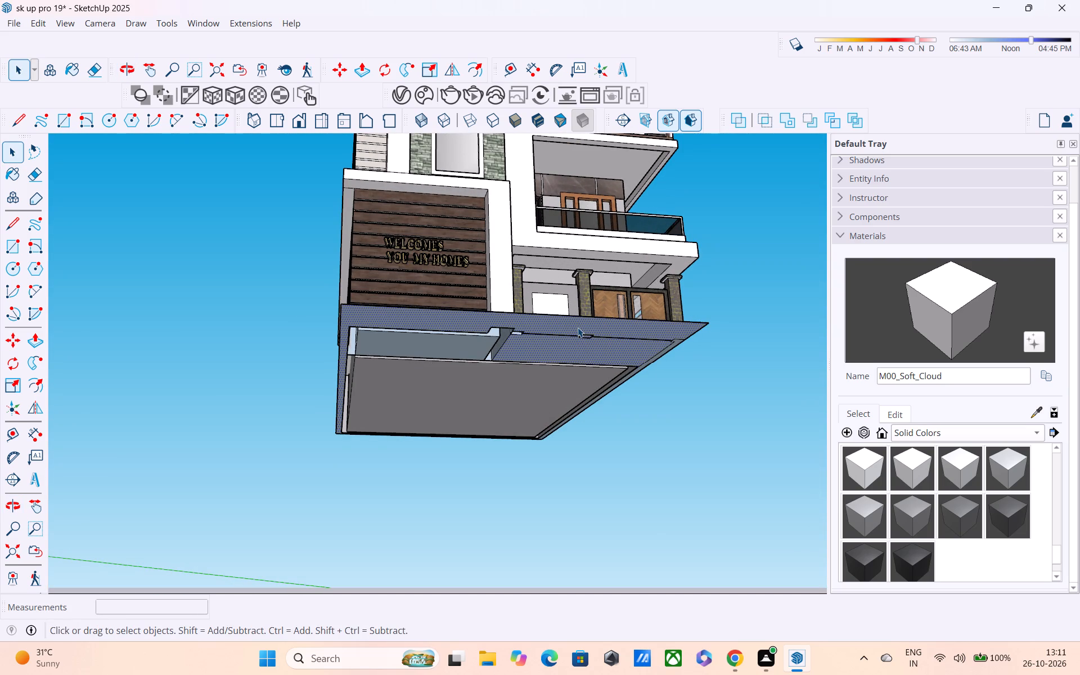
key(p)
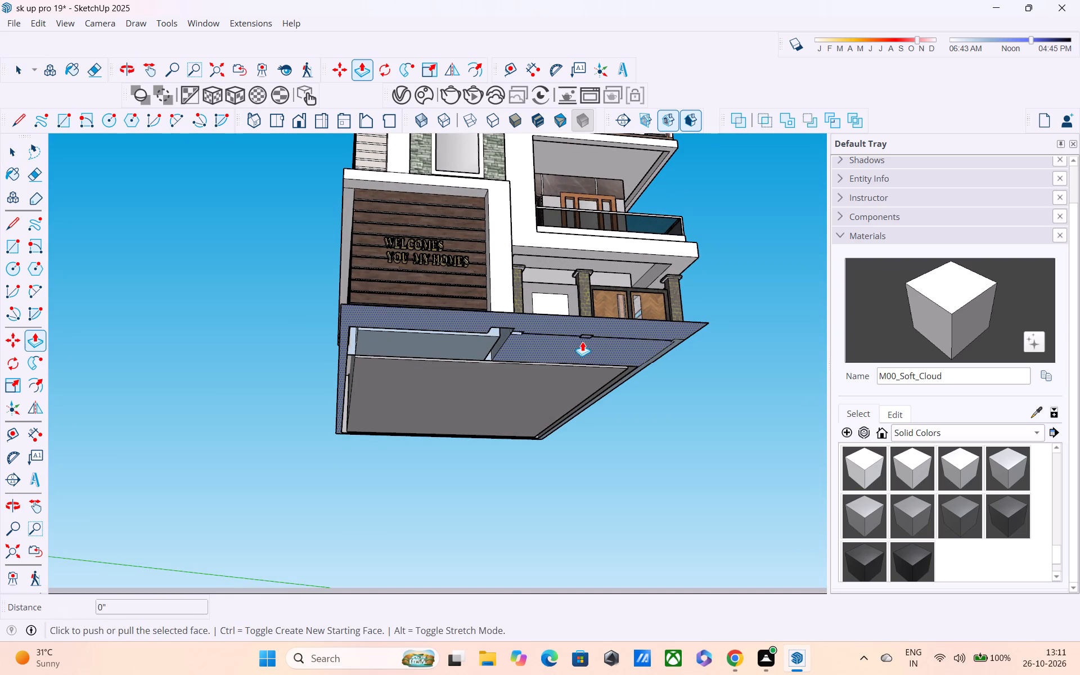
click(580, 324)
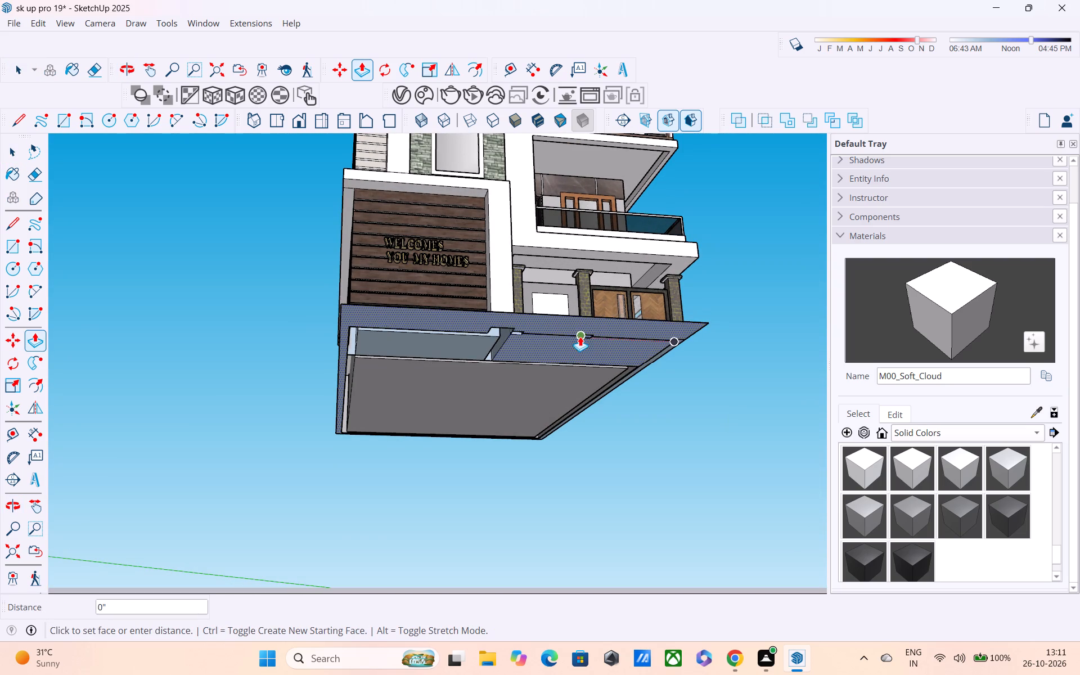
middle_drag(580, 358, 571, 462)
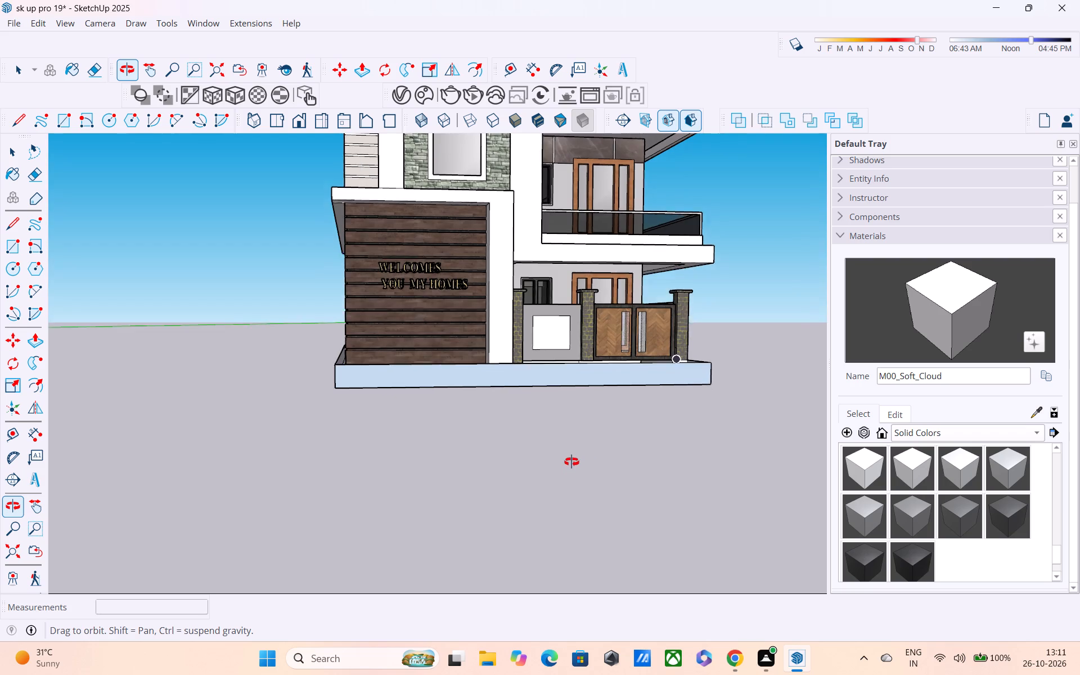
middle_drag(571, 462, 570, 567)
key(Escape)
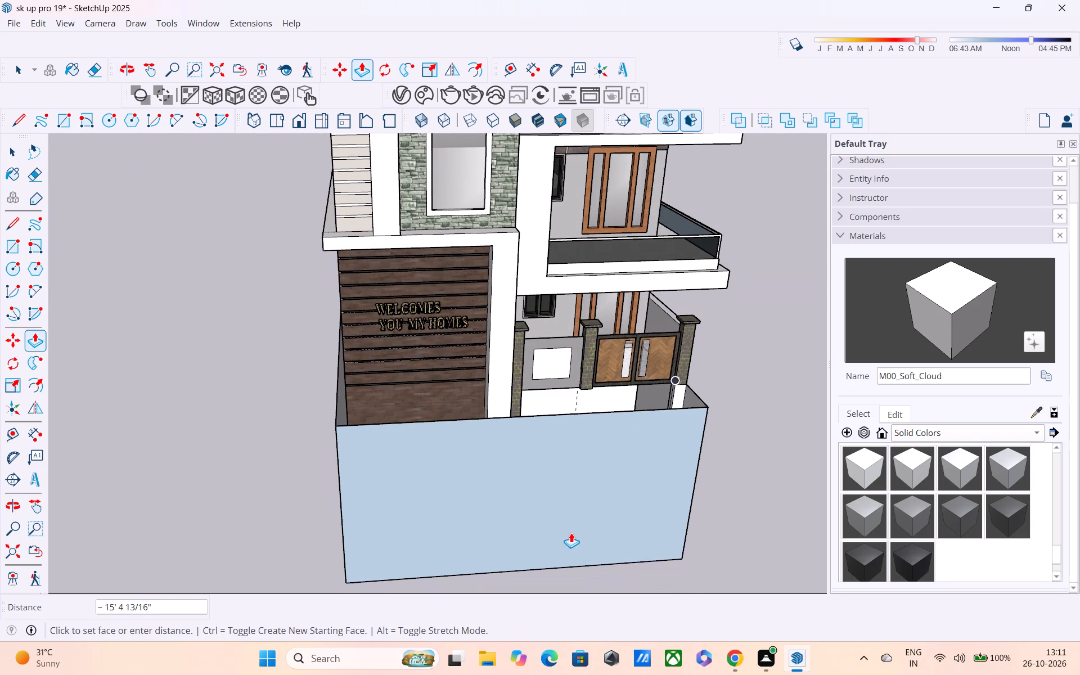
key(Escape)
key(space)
Draw a rectangle across the whole underside of the house base, from its rear corner to the diagonally opposite front corner.
middle_drag(574, 503, 740, 211)
middle_drag(623, 430, 641, 389)
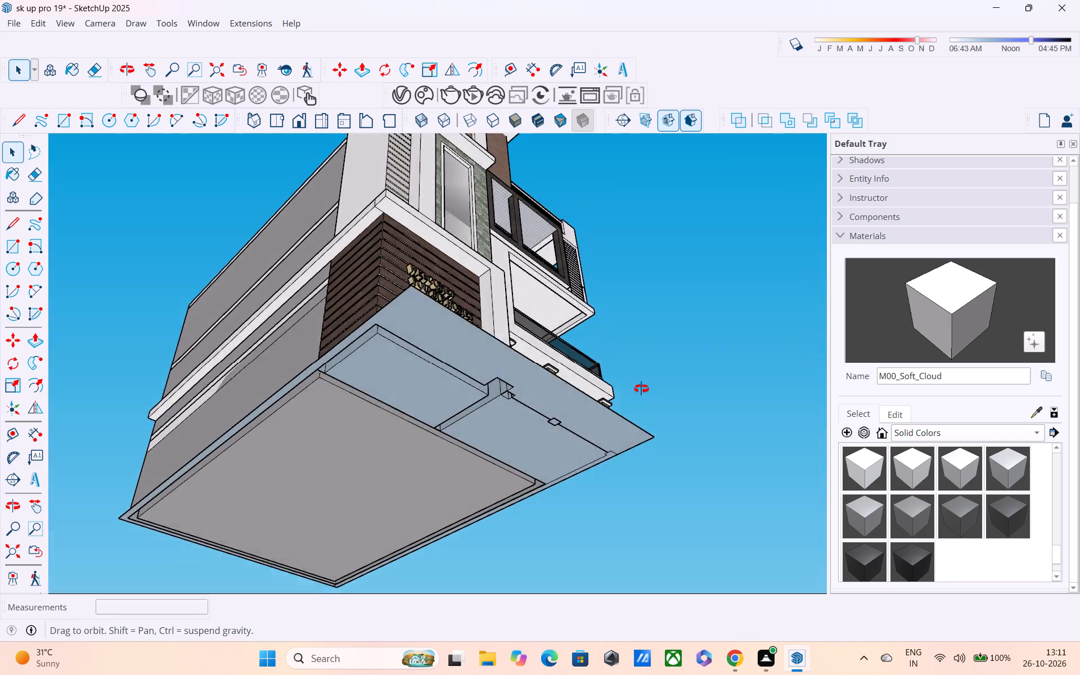
middle_drag(641, 389, 746, 366)
key(space)
key(r)
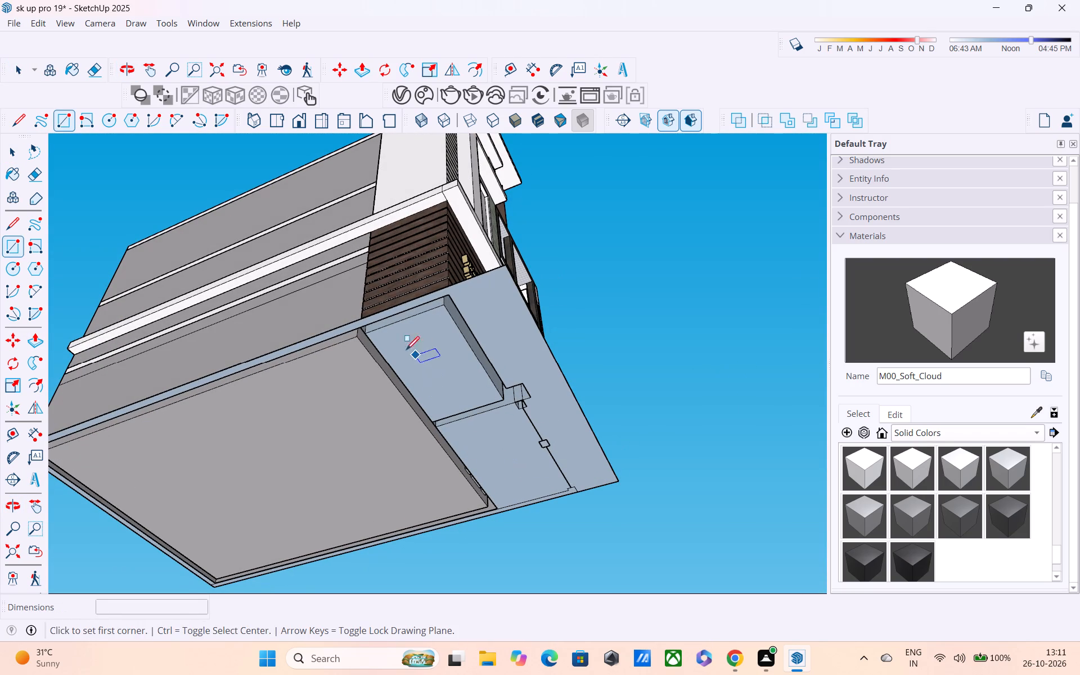
shift+middle_drag(439, 402, 718, 390)
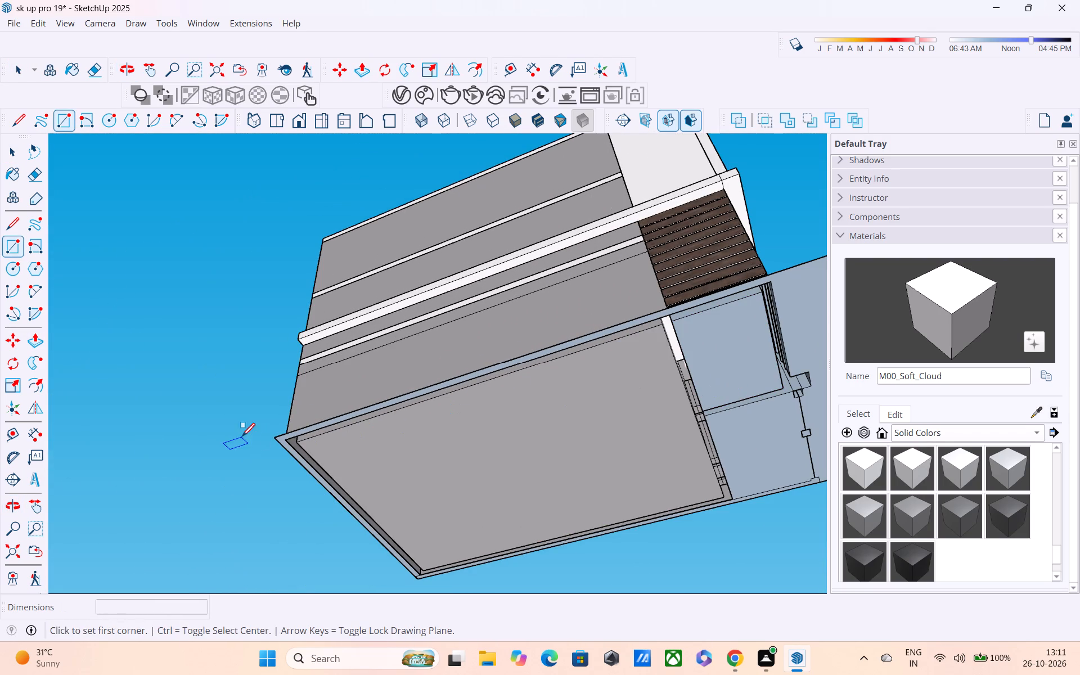
click(272, 438)
middle_drag(482, 492, 242, 451)
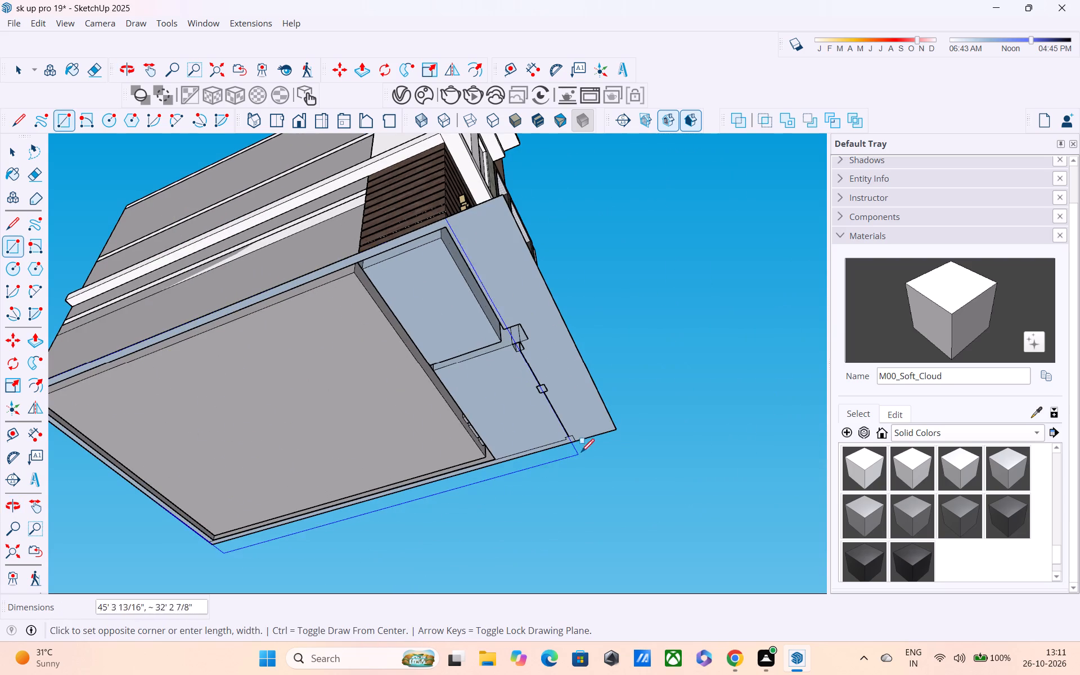
click(617, 429)
Draw a rectangle on the underside from the main floor recess's rear inner corner to its front end to close the recess.
middle_drag(583, 452, 575, 513)
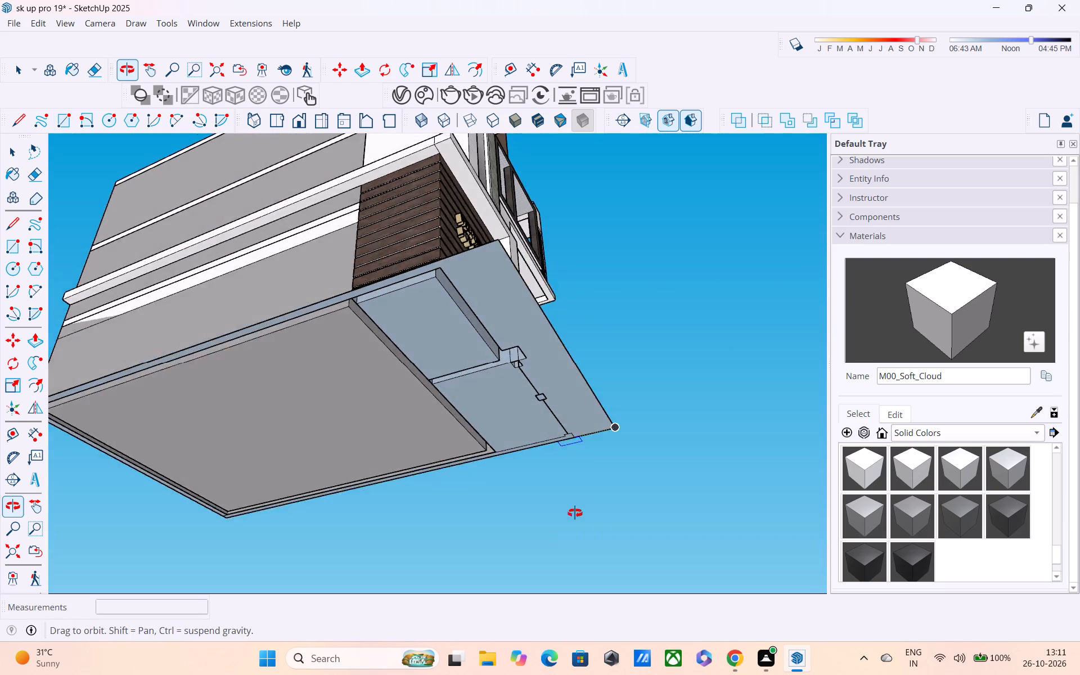
middle_drag(575, 513, 523, 517)
middle_drag(485, 417, 714, 392)
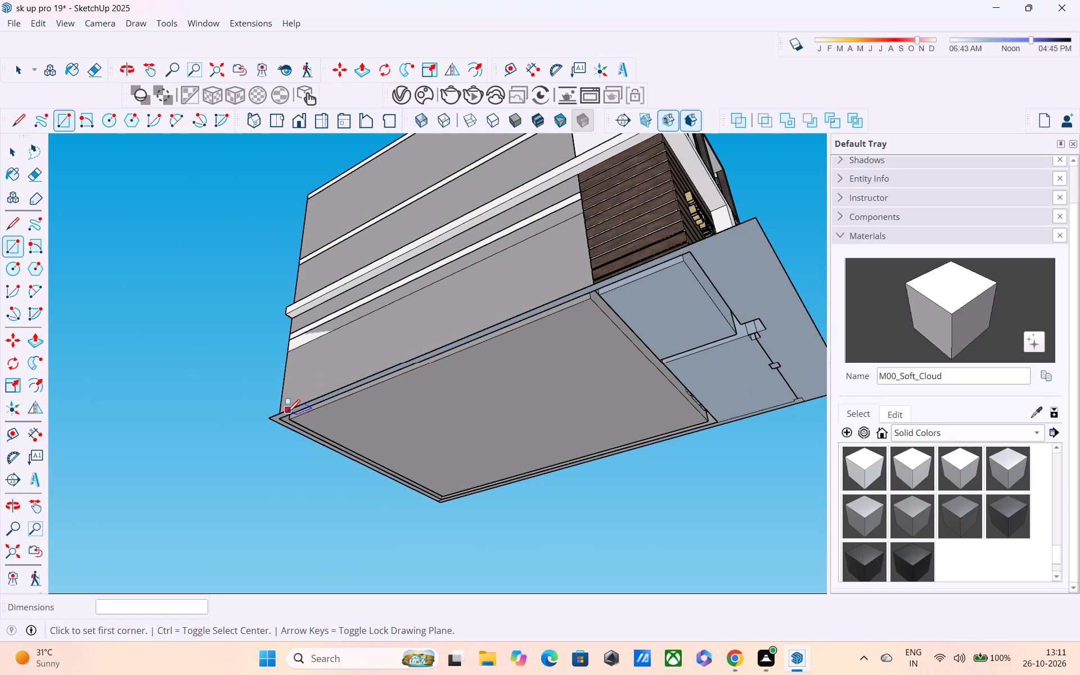
scroll(299, 422, up, 3)
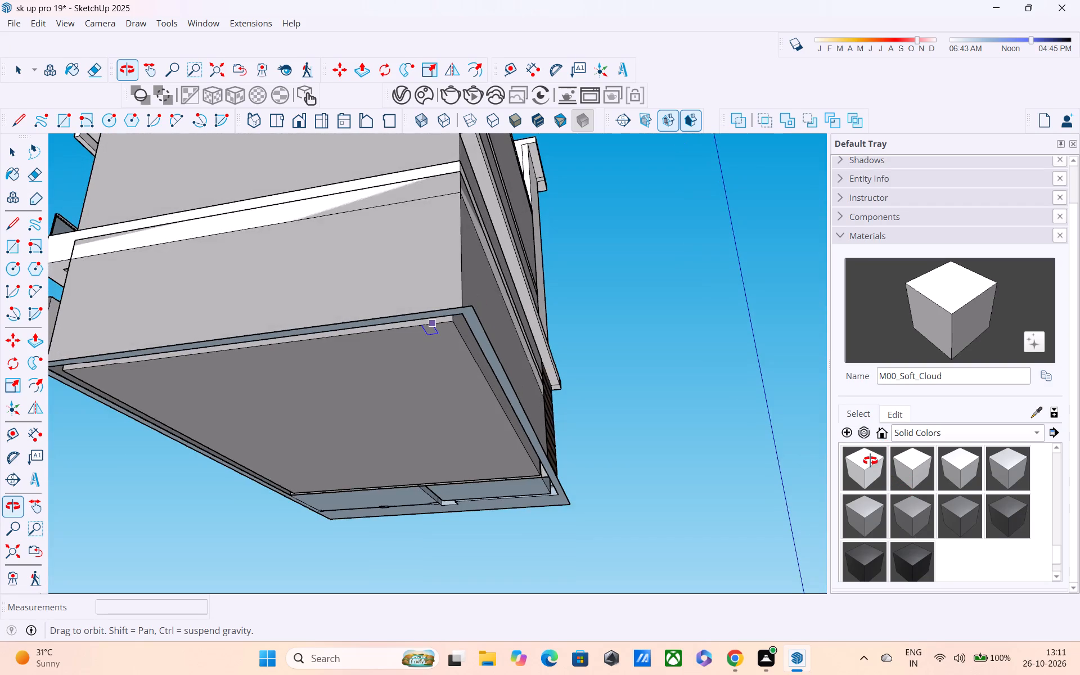
shift+middle_drag(606, 405, 765, 405)
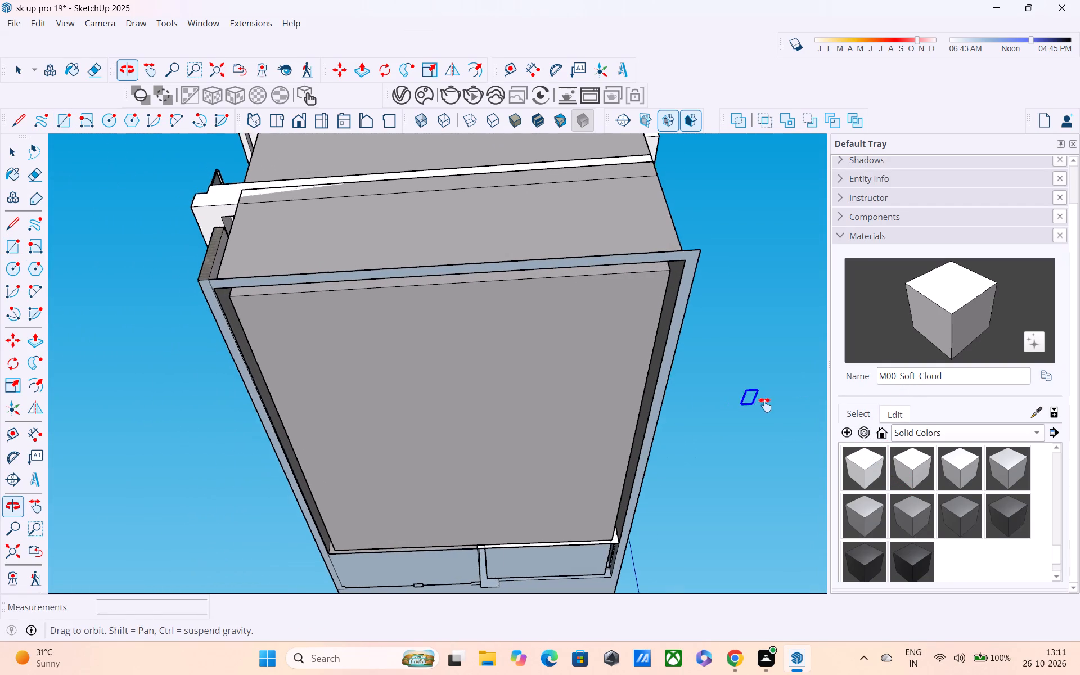
shift+middle_drag(765, 405, 781, 405)
click(241, 294)
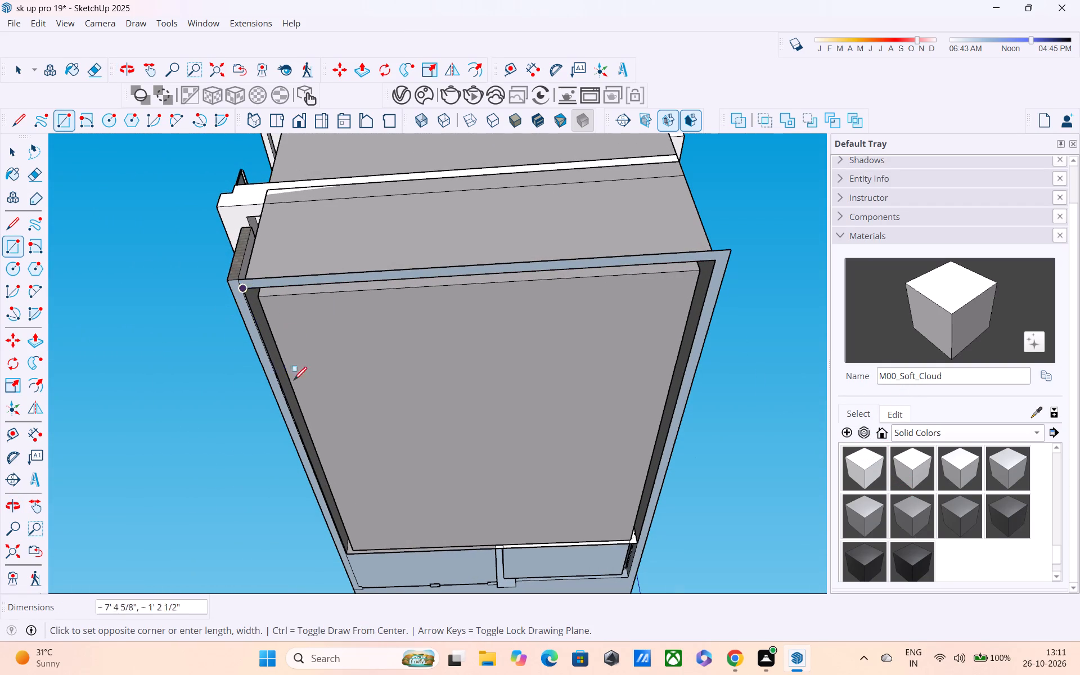
click(358, 552)
middle_drag(440, 552, 246, 555)
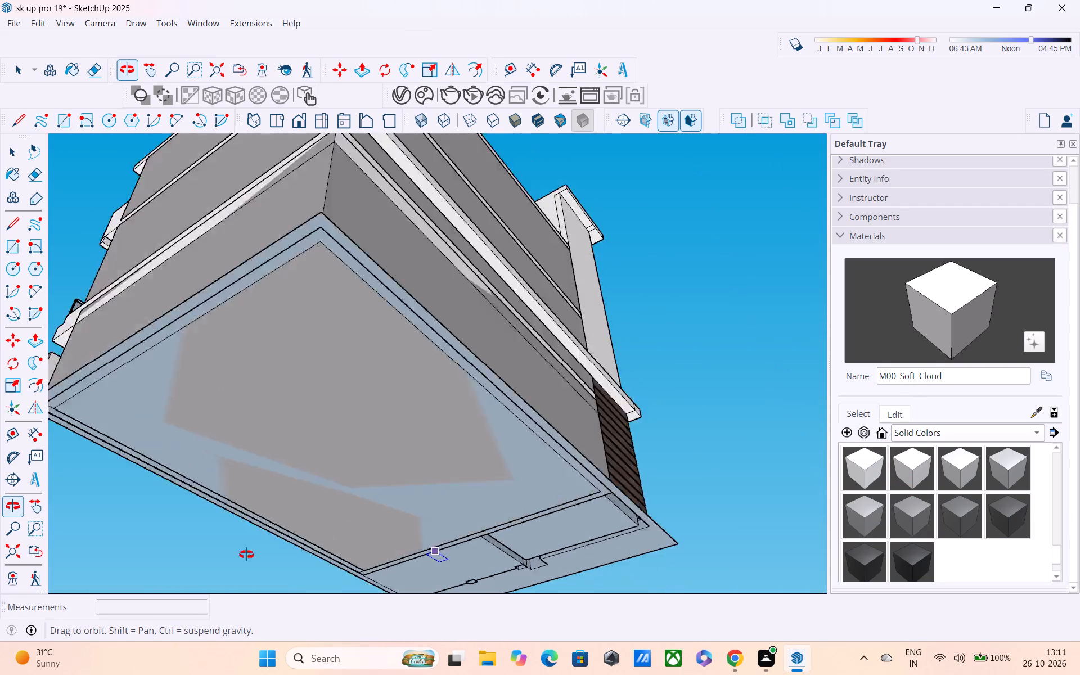
middle_drag(246, 555, 185, 413)
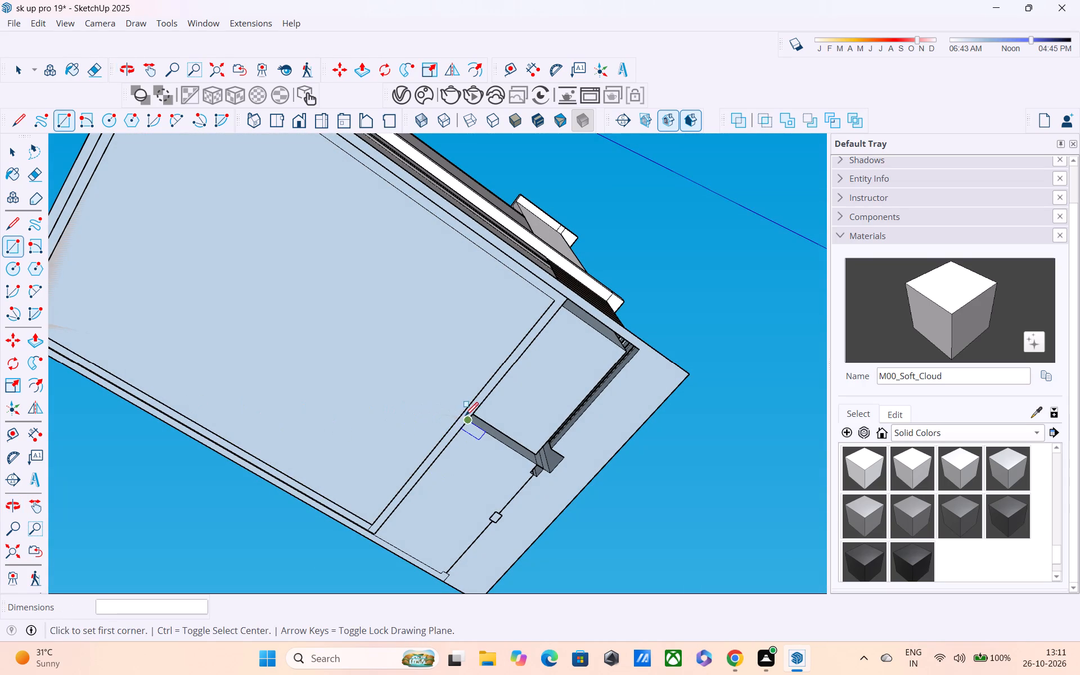
Close the remaining openings in the base's underside with two rectangles, one about 7' by 9" beside the recess and one about 1' by 9" at the strip's end.
click(467, 424)
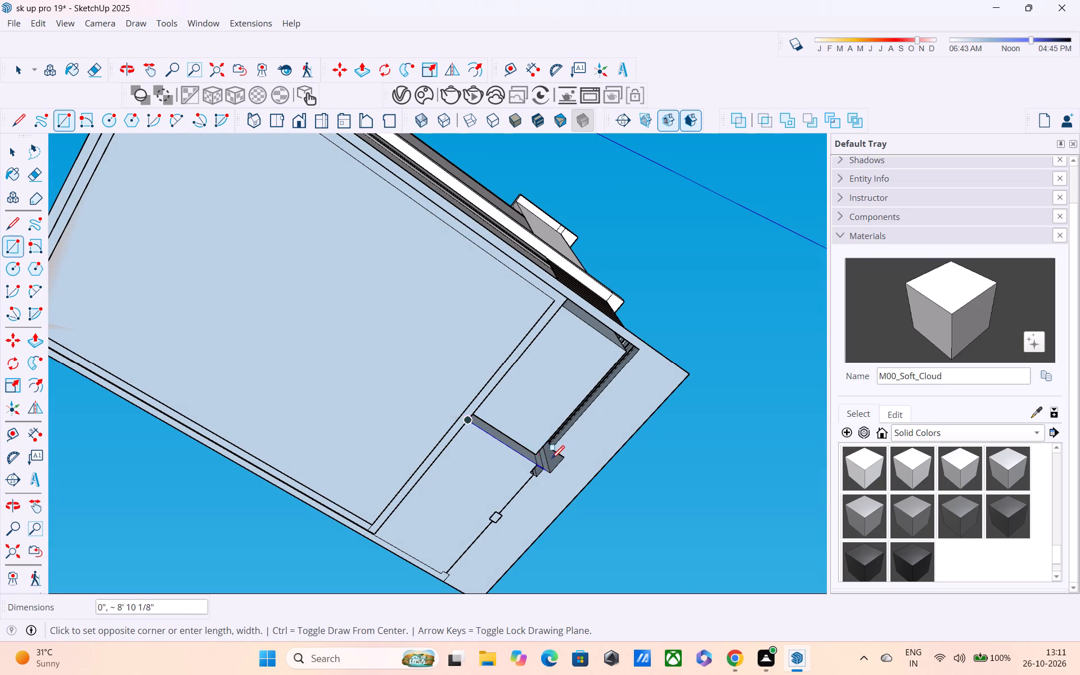
click(536, 458)
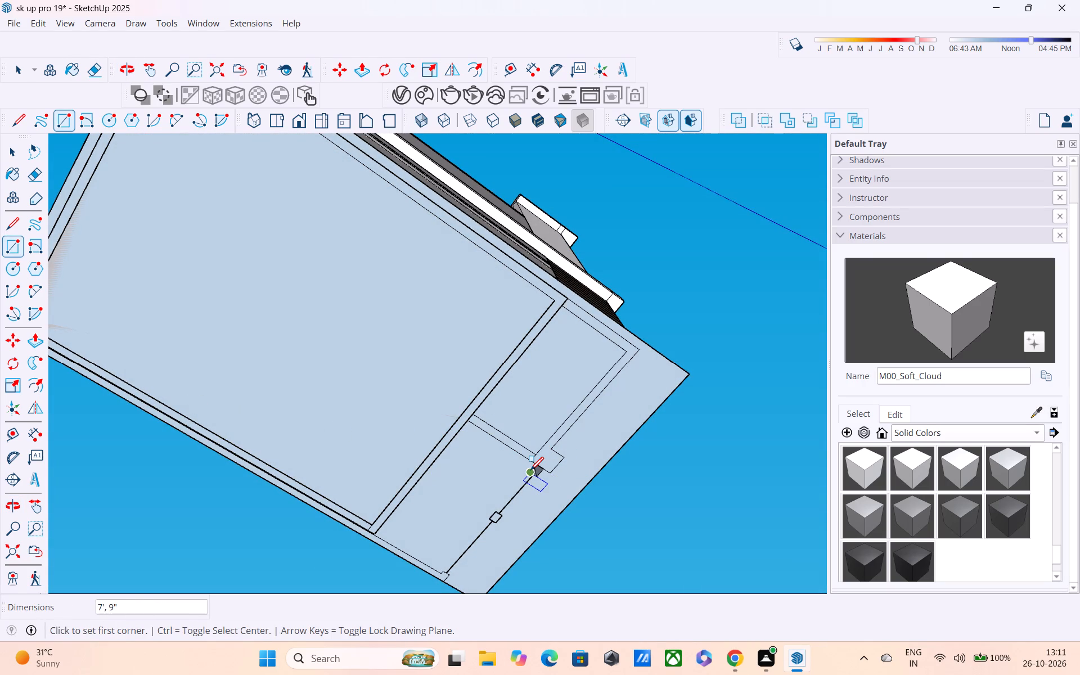
click(530, 471)
click(547, 472)
scroll(537, 472, down, 2)
middle_drag(537, 472, 227, 562)
scroll(460, 471, down, 3)
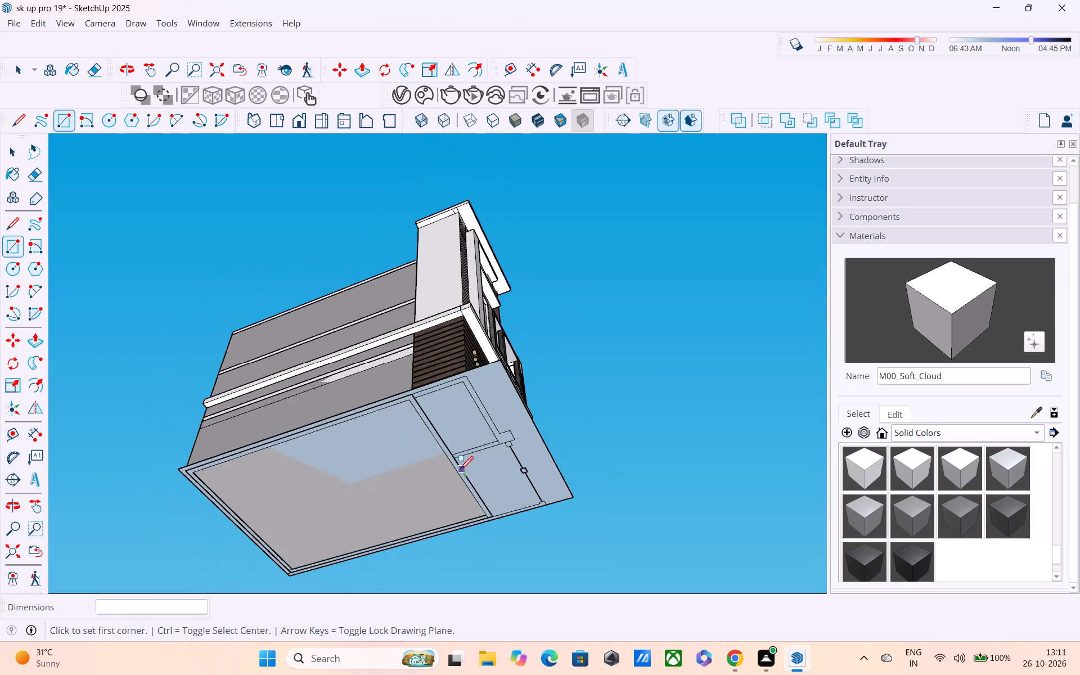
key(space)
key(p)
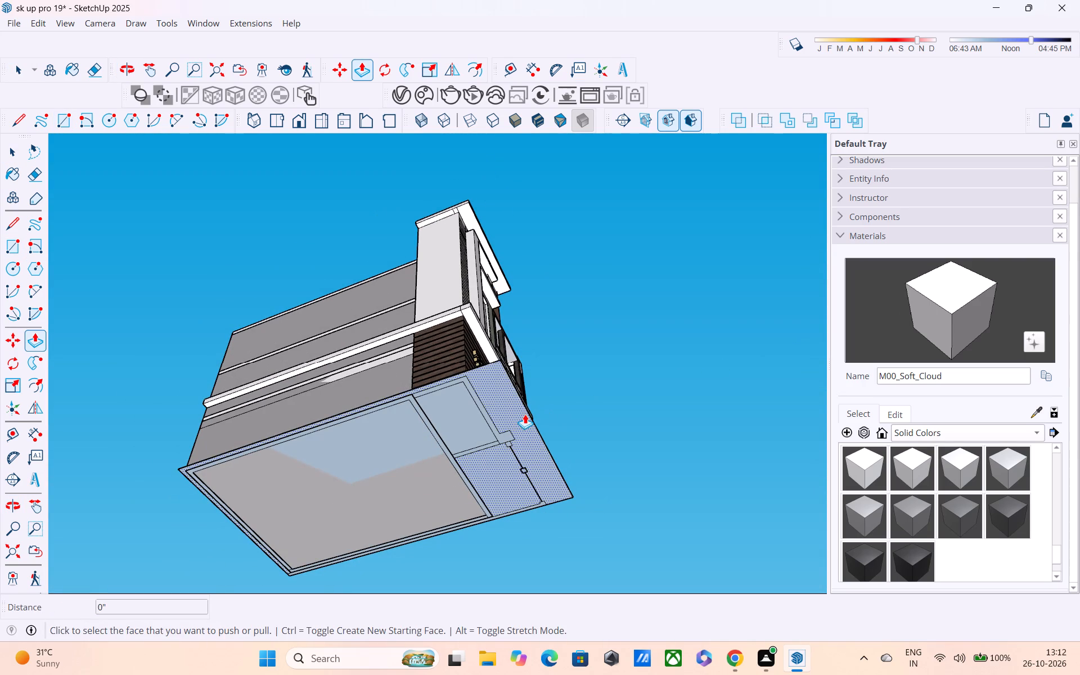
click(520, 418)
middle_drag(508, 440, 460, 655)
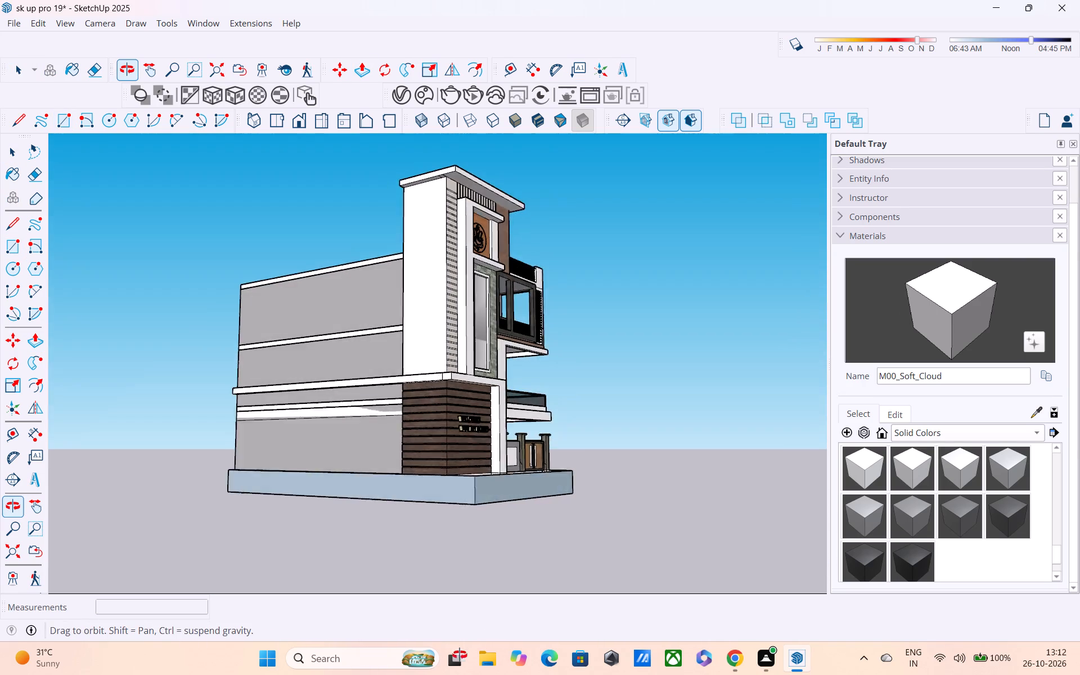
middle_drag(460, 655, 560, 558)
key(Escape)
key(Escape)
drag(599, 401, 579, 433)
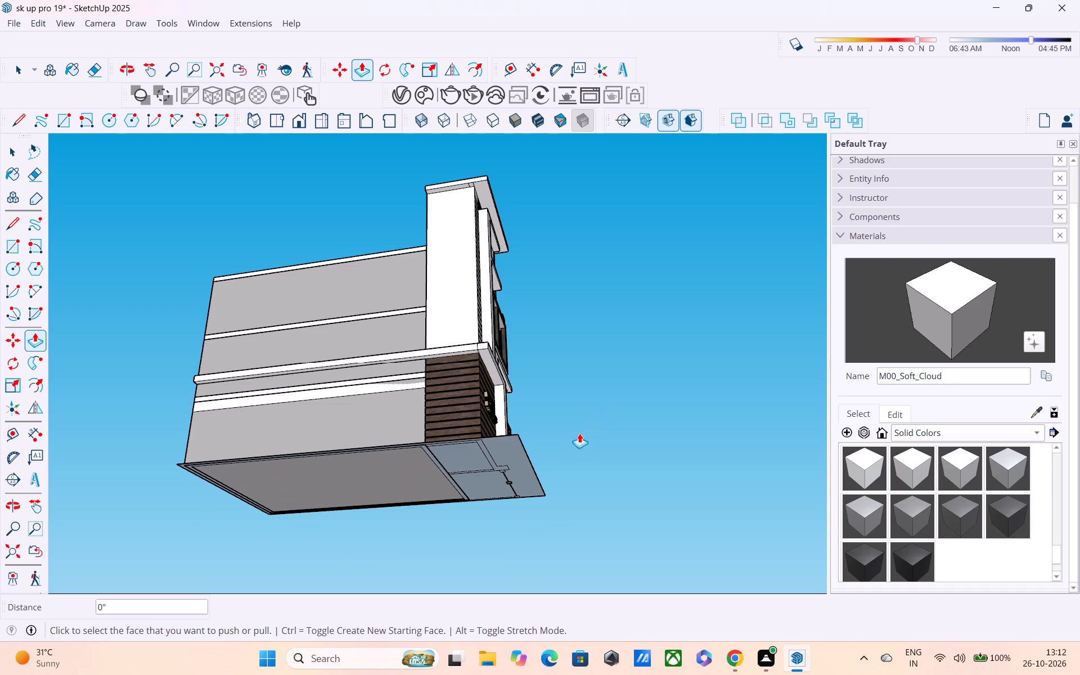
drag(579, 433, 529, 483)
Draw a rectangle about 29' 9" by 11' 6" on the ground in front of the house, starting from the base's front corner below the wood-clad wall.
middle_drag(544, 421, 329, 589)
scroll(534, 463, up, 3)
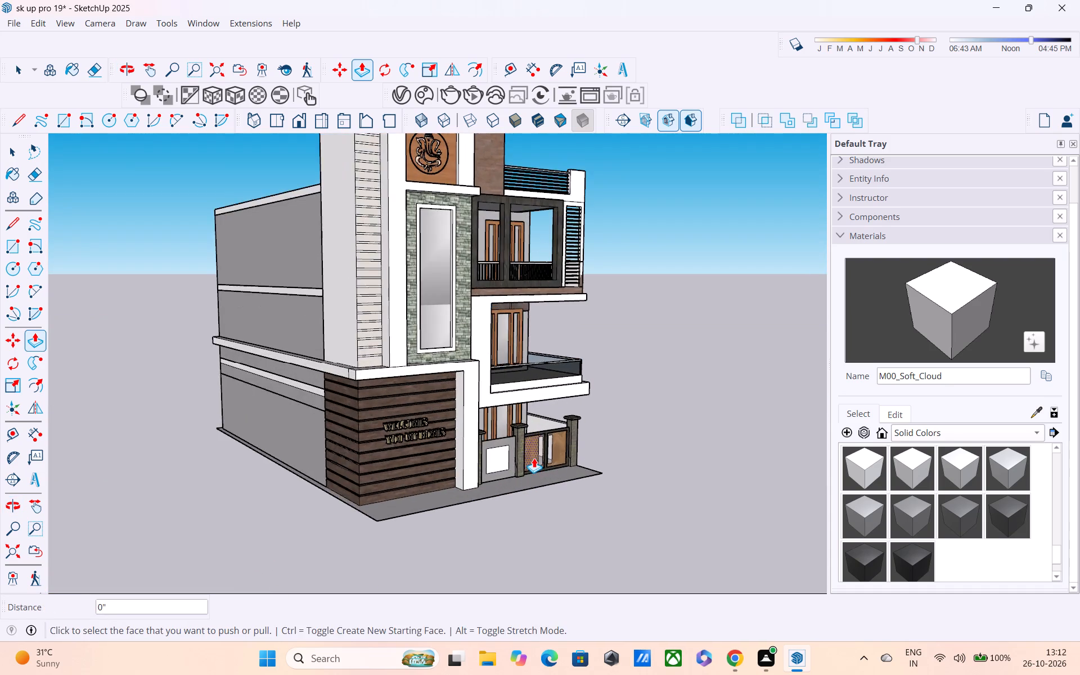
middle_drag(533, 460, 458, 522)
scroll(489, 471, up, 5)
middle_drag(489, 471, 448, 346)
scroll(551, 507, up, 2)
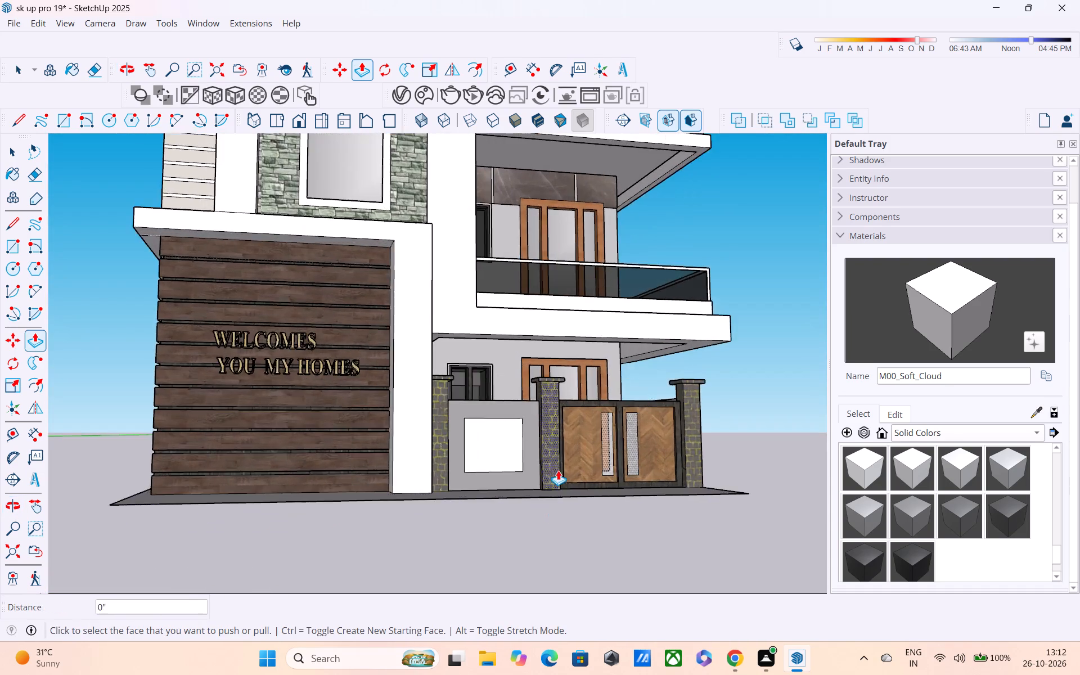
scroll(558, 470, down, 3)
shift+middle_drag(579, 495, 523, 341)
middle_drag(745, 393, 654, 415)
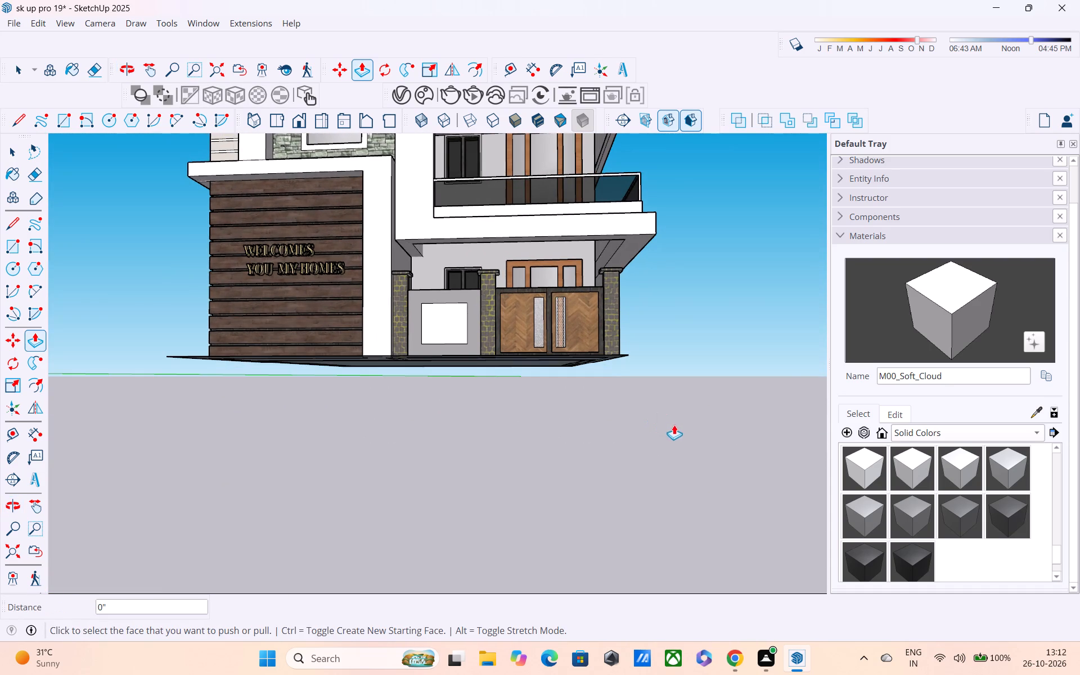
key(r)
middle_drag(470, 404, 625, 573)
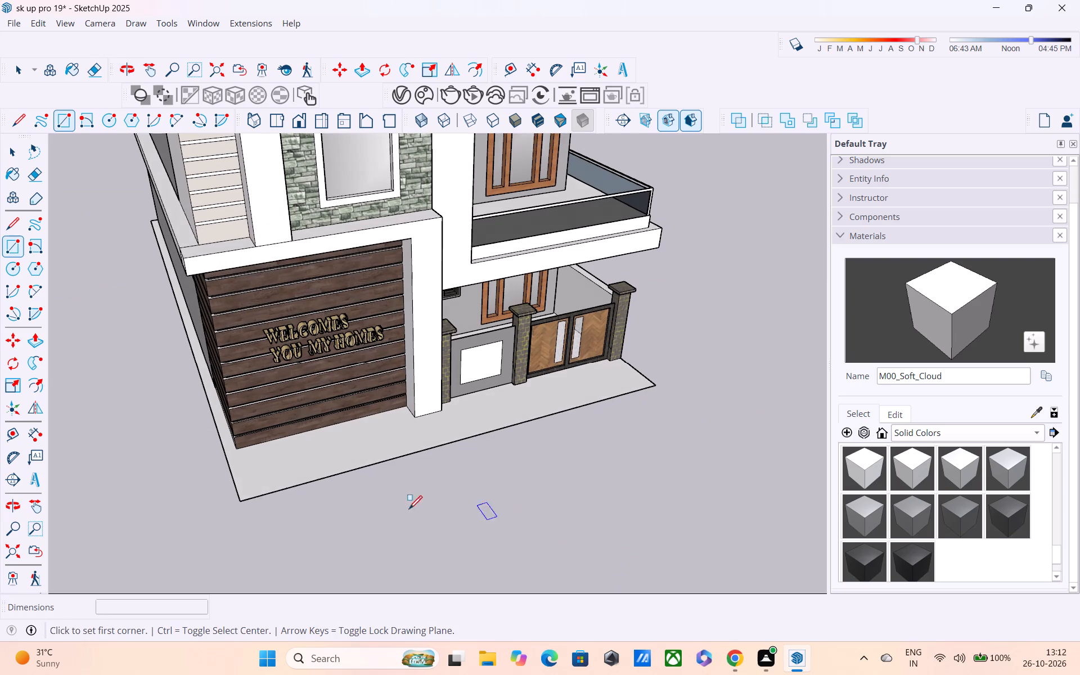
click(238, 501)
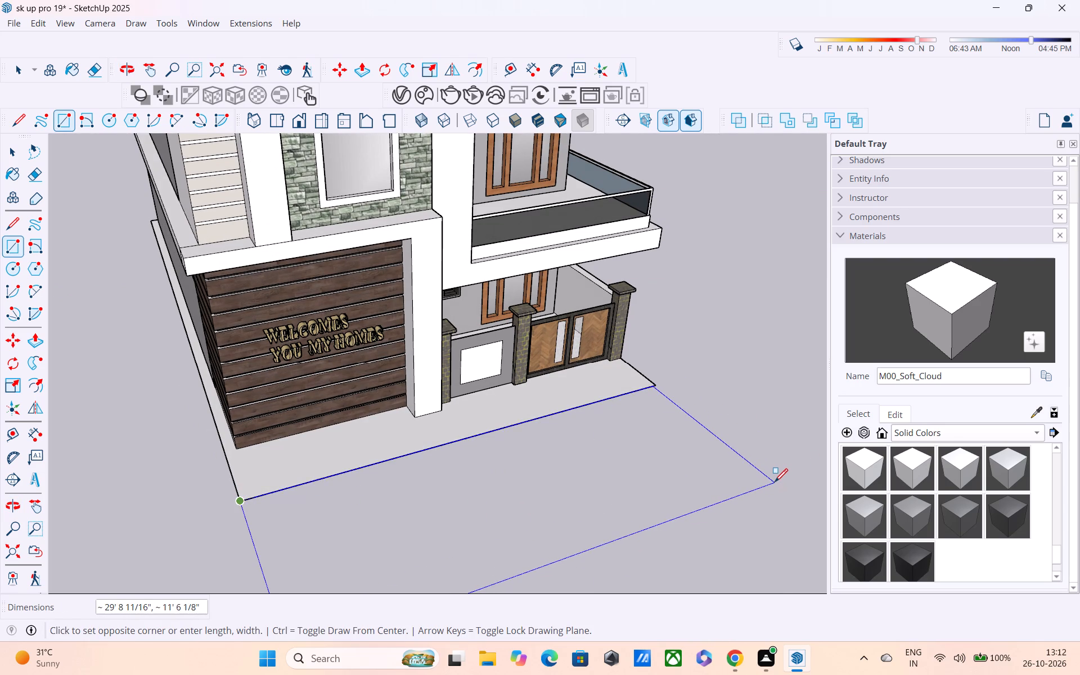
click(775, 483)
Push/Pull the new front rectangle downward about 2' 3" into a block.
middle_drag(758, 510, 728, 448)
middle_drag(652, 472, 700, 336)
key(space)
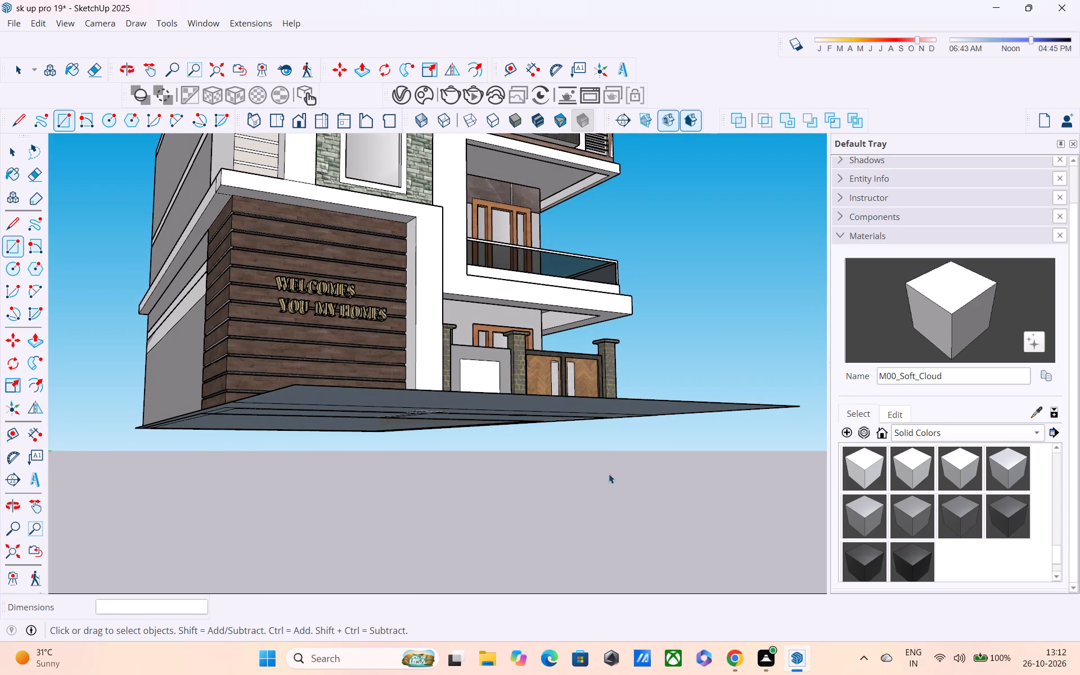
click(594, 398)
double_click(583, 409)
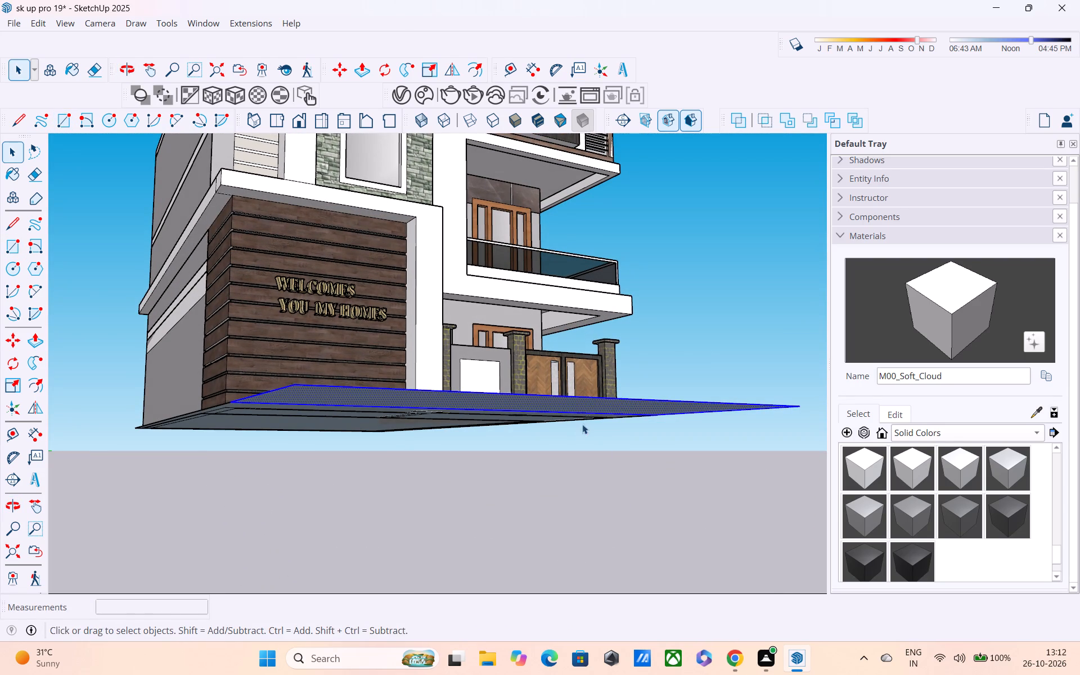
middle_drag(586, 429, 611, 454)
key(p)
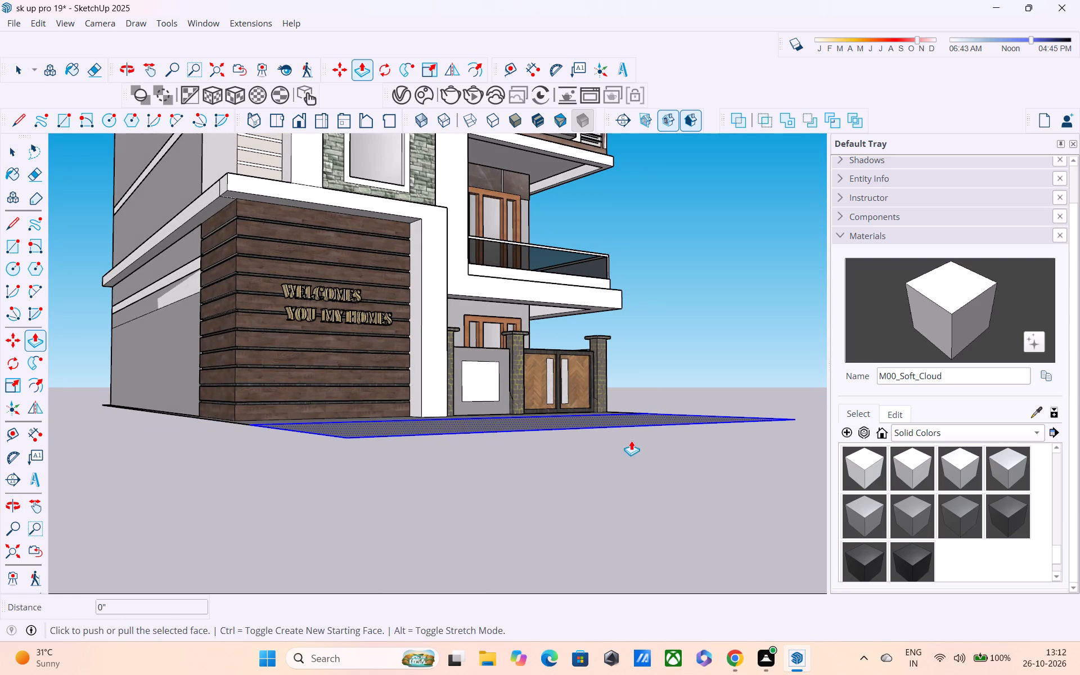
middle_drag(627, 422, 663, 332)
click(632, 361)
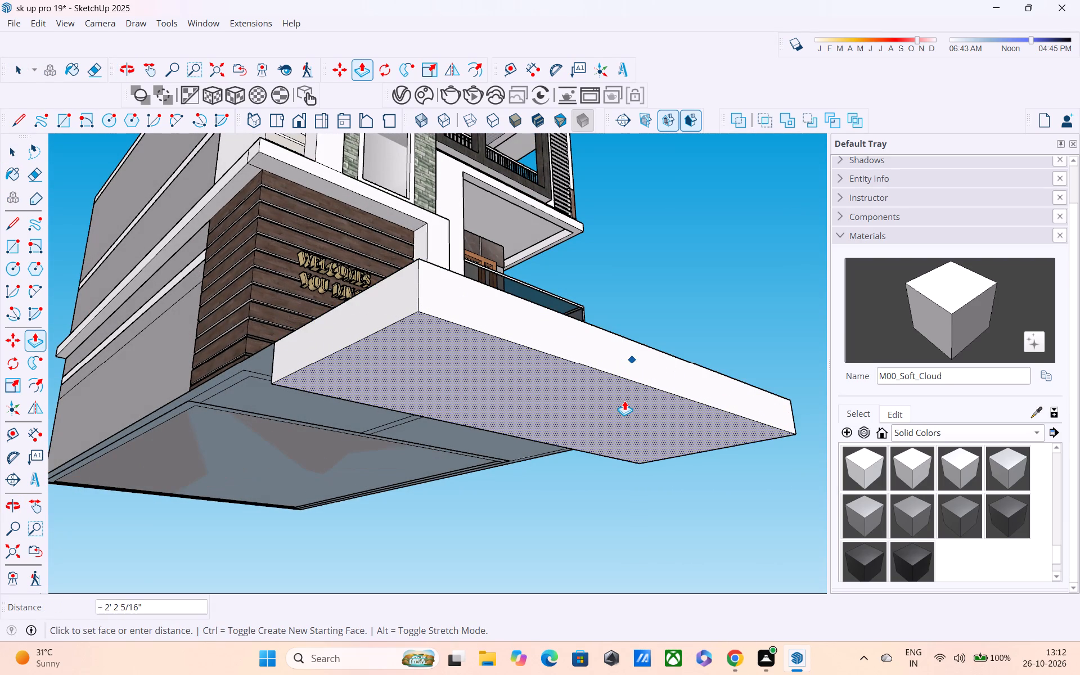
click(623, 403)
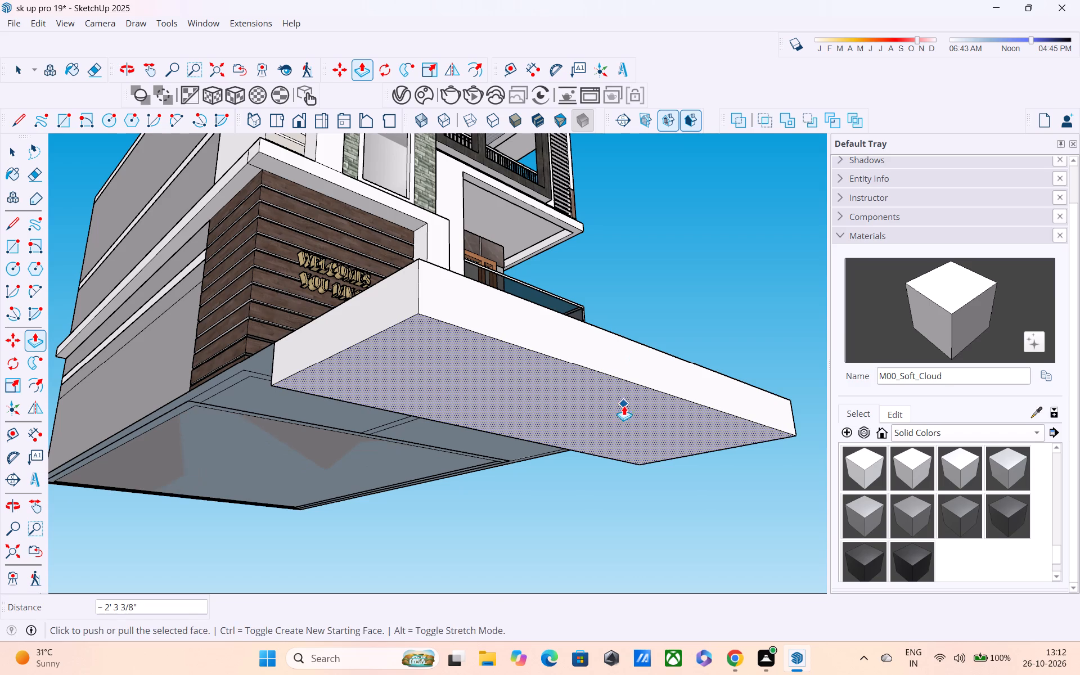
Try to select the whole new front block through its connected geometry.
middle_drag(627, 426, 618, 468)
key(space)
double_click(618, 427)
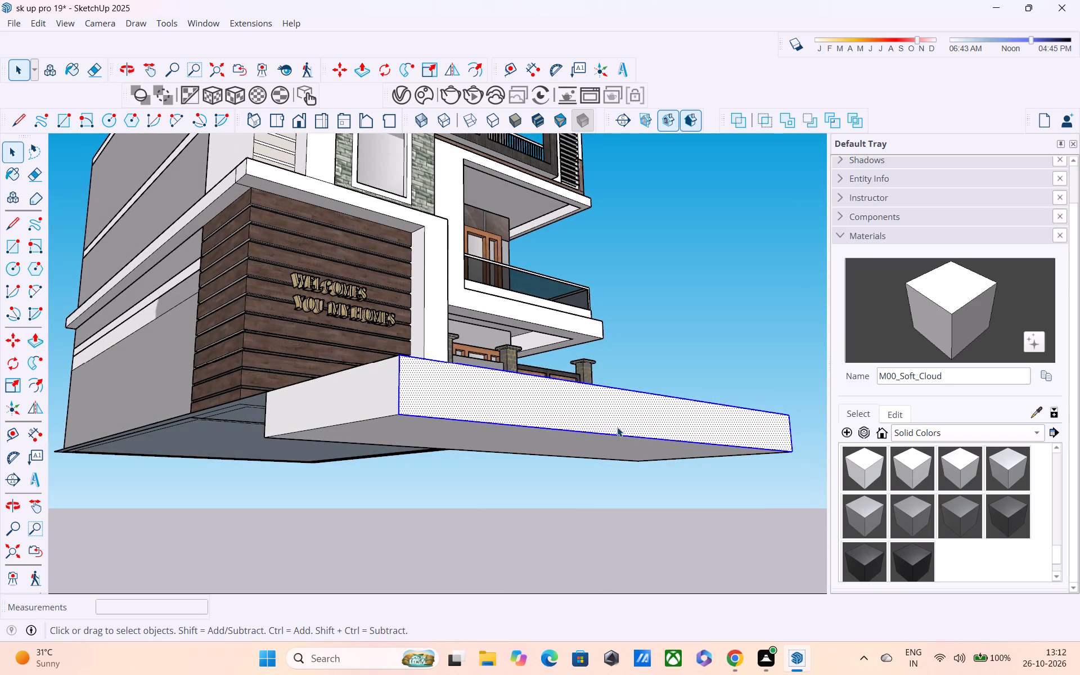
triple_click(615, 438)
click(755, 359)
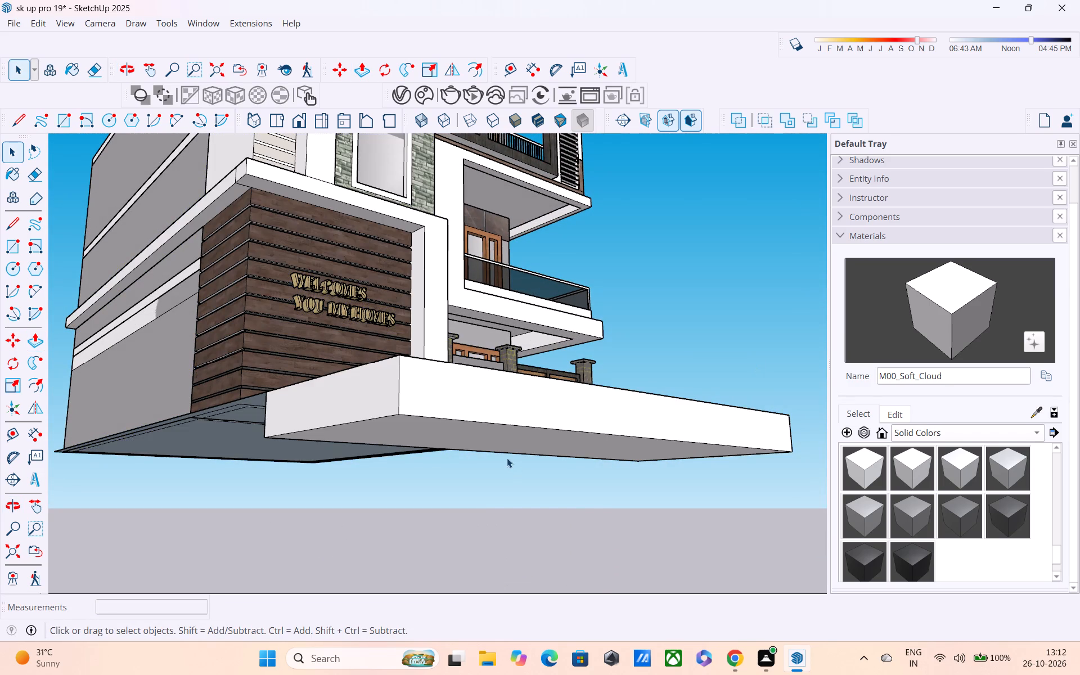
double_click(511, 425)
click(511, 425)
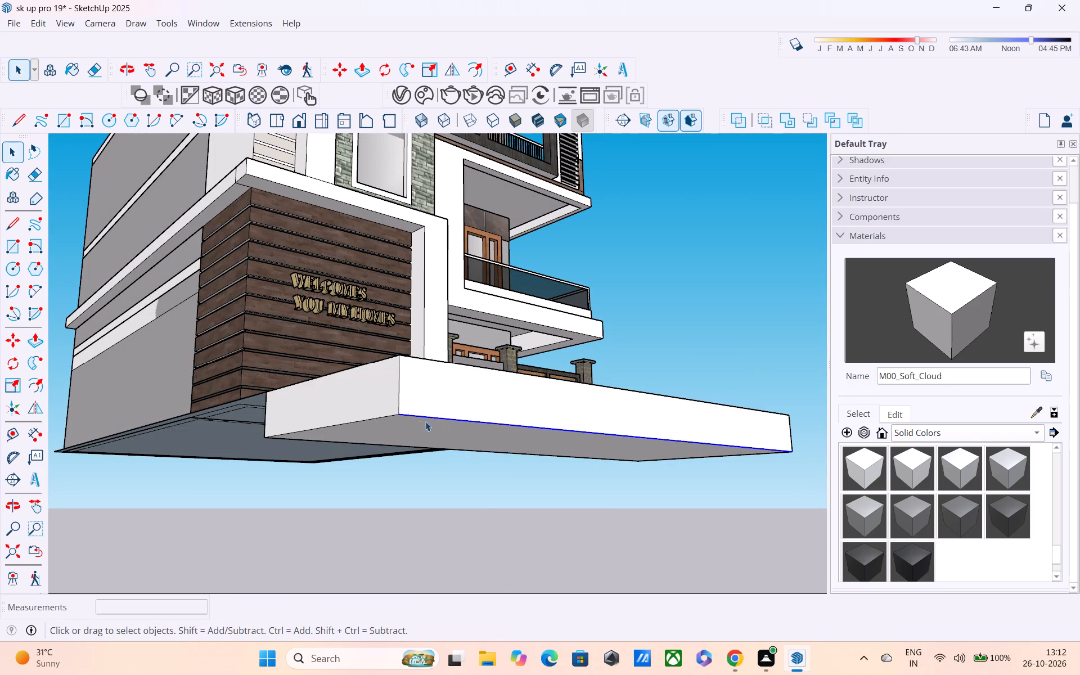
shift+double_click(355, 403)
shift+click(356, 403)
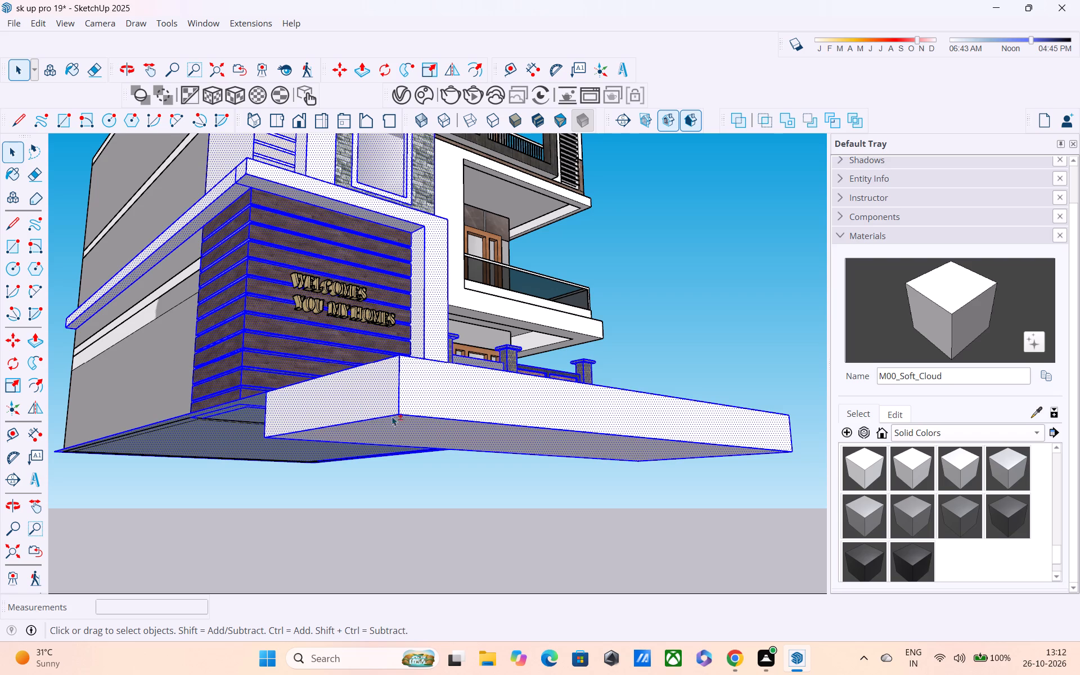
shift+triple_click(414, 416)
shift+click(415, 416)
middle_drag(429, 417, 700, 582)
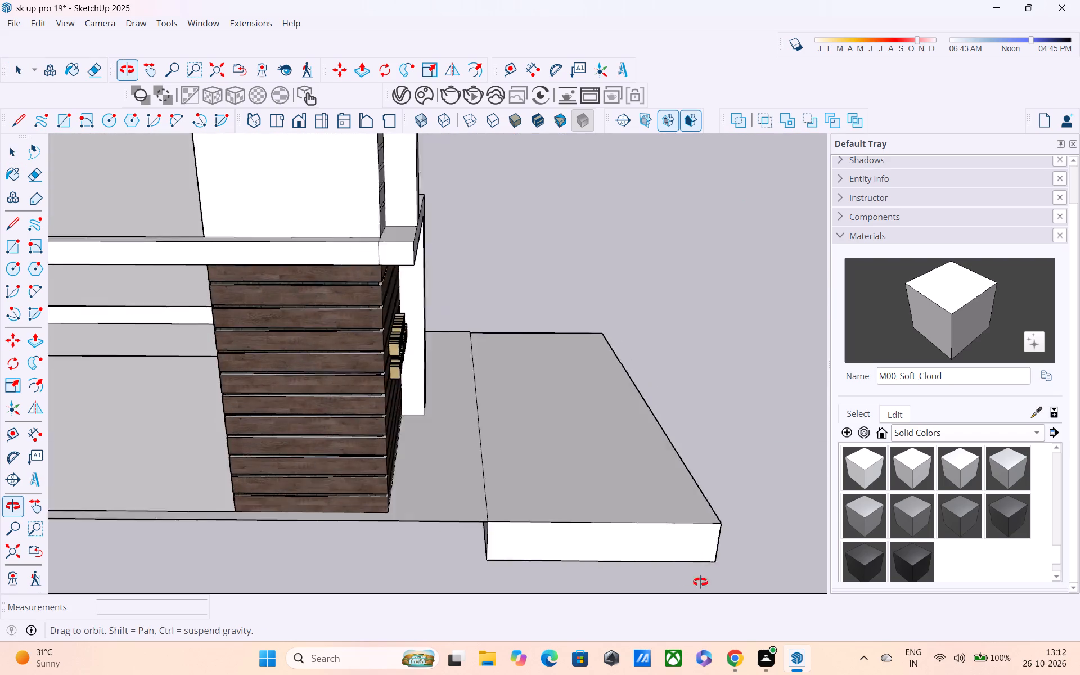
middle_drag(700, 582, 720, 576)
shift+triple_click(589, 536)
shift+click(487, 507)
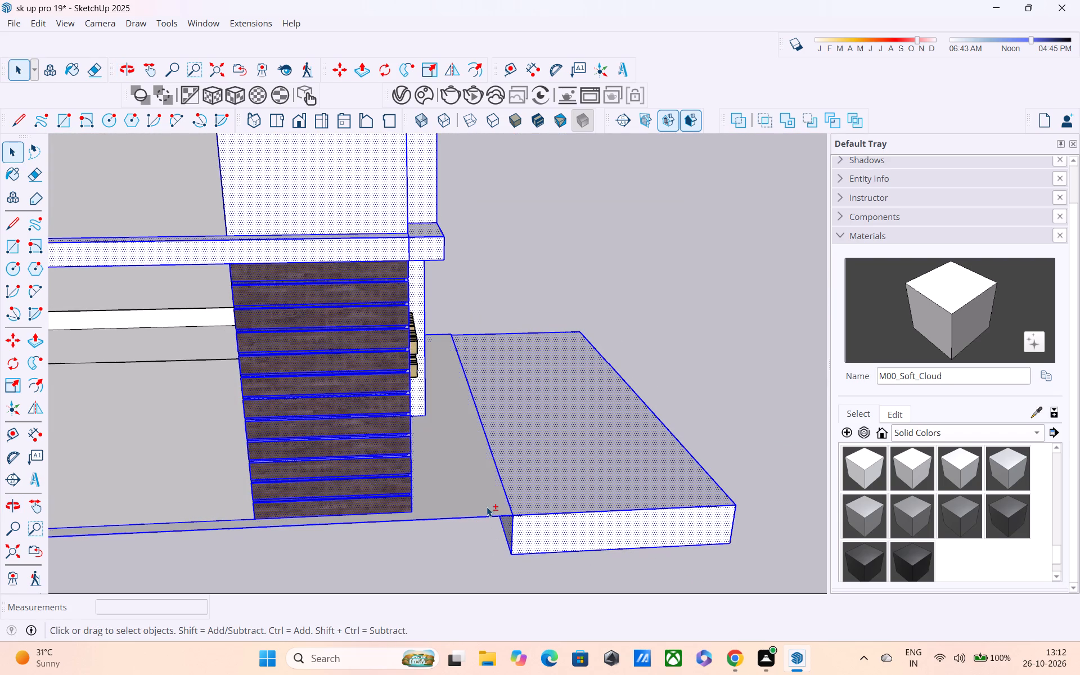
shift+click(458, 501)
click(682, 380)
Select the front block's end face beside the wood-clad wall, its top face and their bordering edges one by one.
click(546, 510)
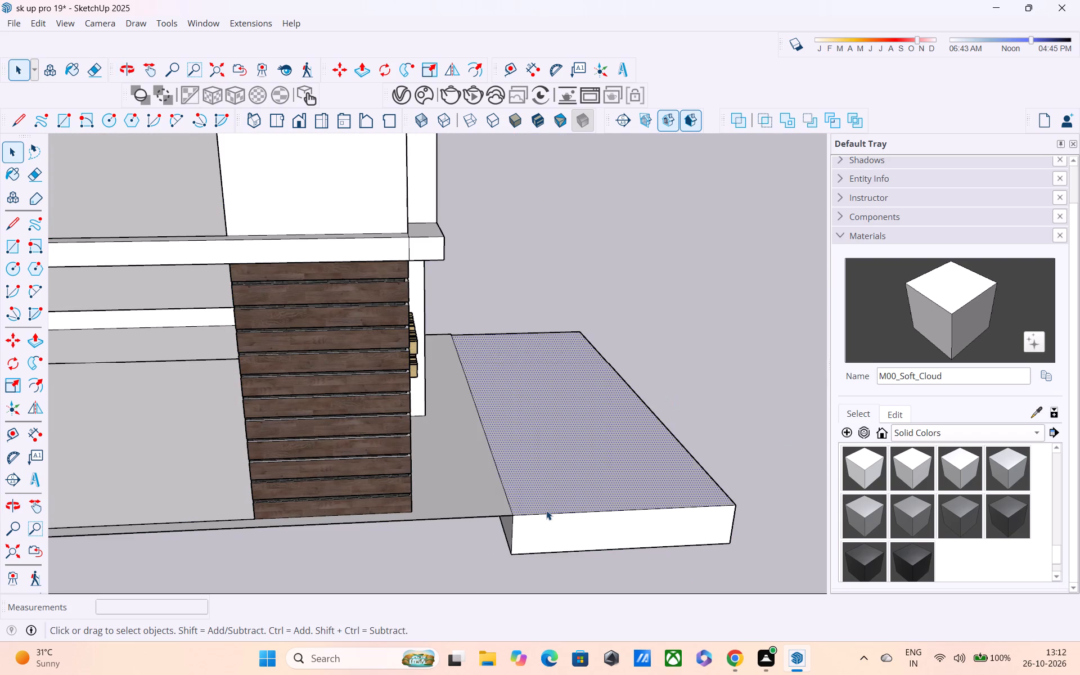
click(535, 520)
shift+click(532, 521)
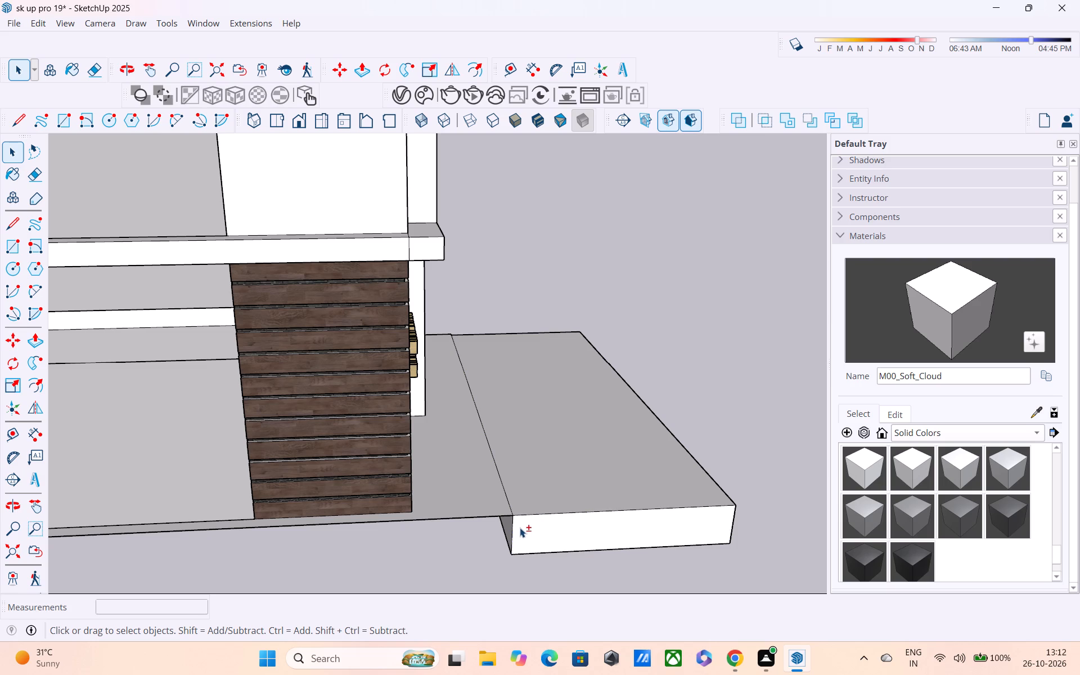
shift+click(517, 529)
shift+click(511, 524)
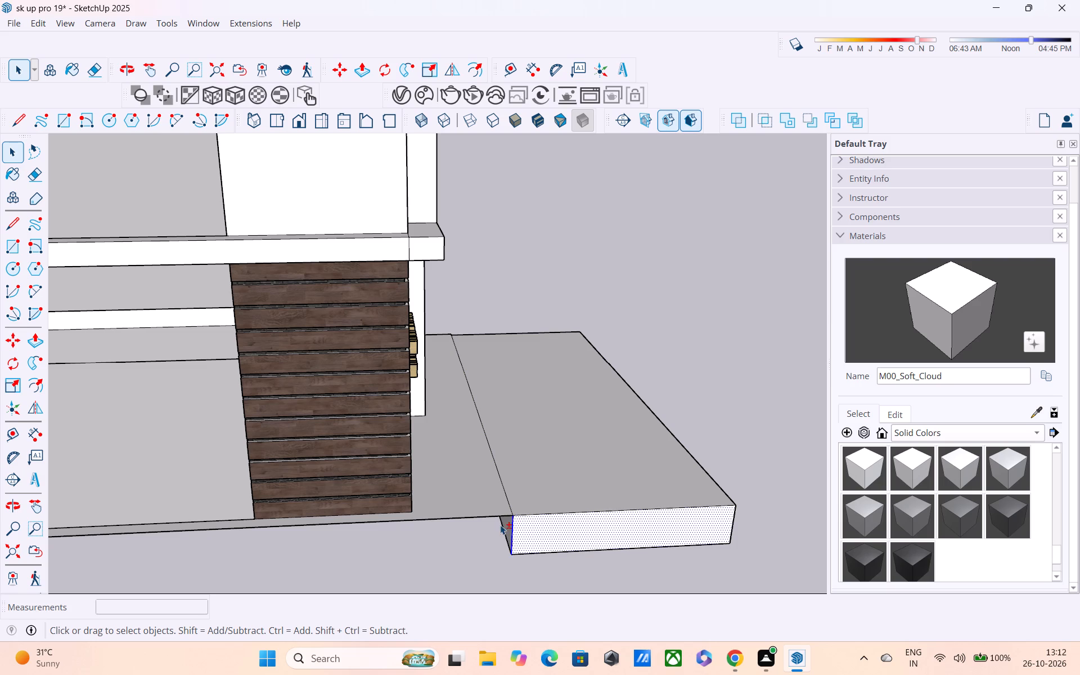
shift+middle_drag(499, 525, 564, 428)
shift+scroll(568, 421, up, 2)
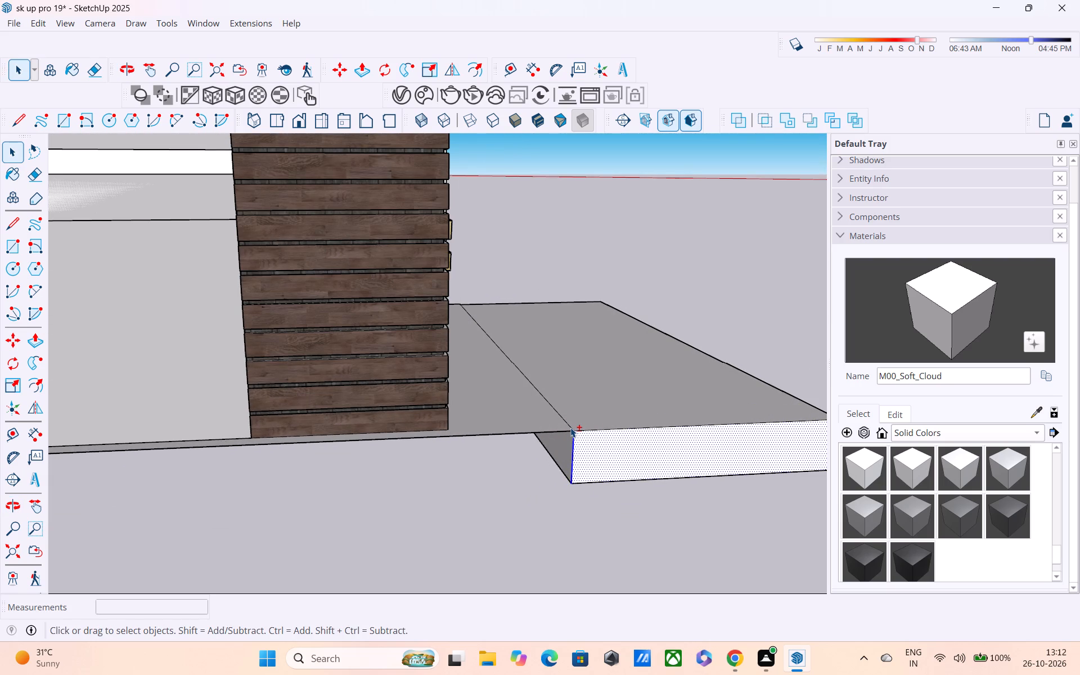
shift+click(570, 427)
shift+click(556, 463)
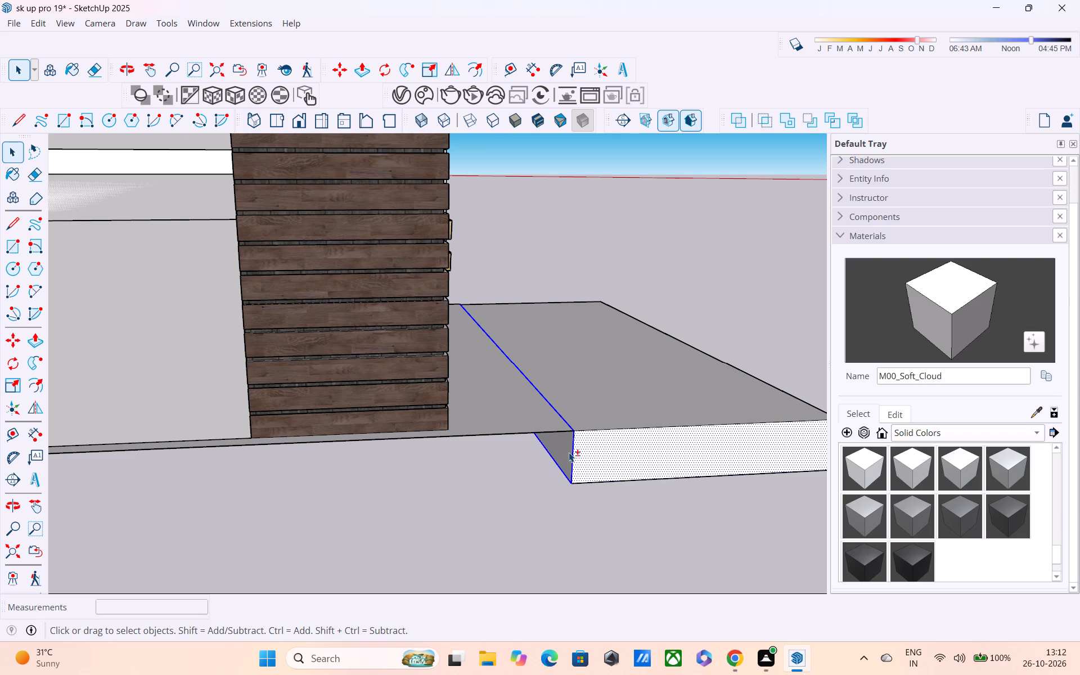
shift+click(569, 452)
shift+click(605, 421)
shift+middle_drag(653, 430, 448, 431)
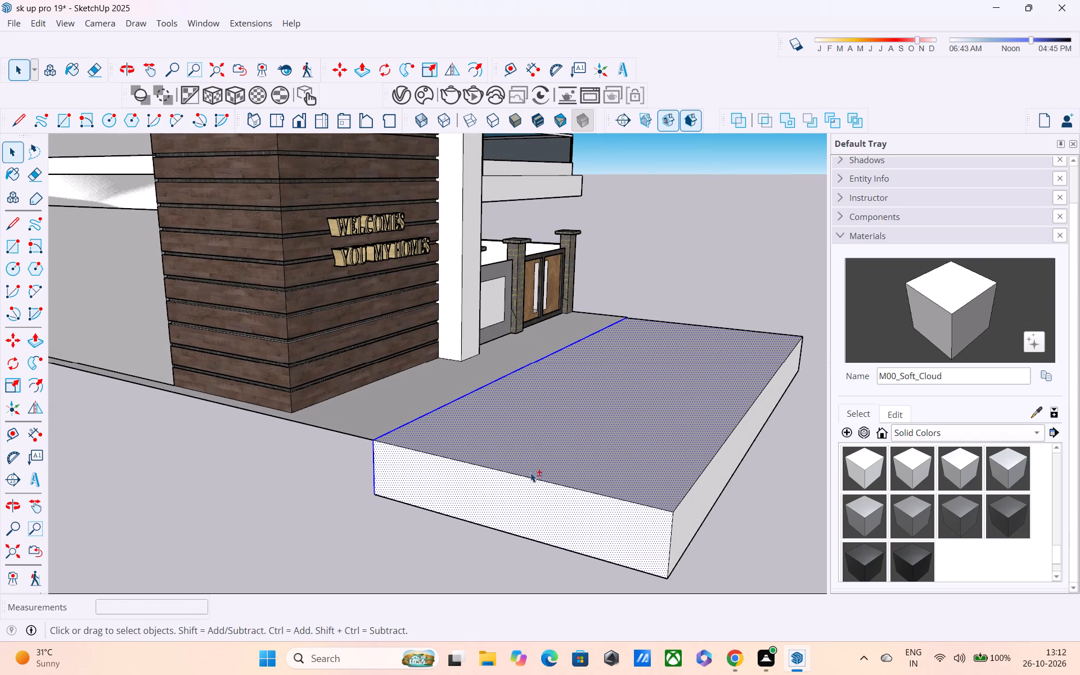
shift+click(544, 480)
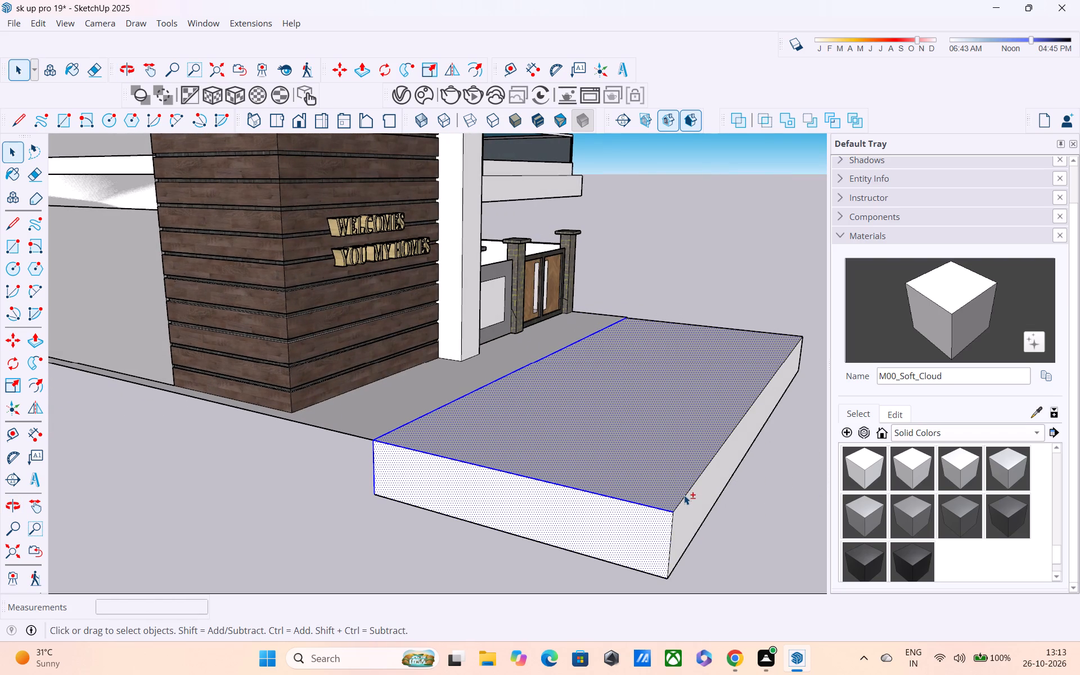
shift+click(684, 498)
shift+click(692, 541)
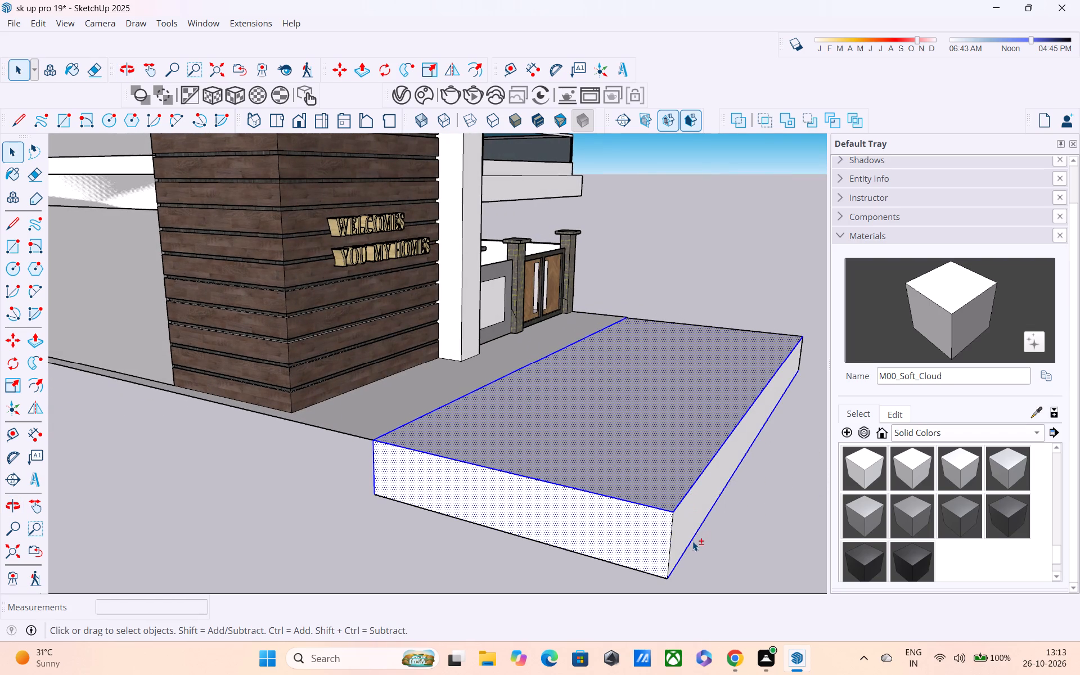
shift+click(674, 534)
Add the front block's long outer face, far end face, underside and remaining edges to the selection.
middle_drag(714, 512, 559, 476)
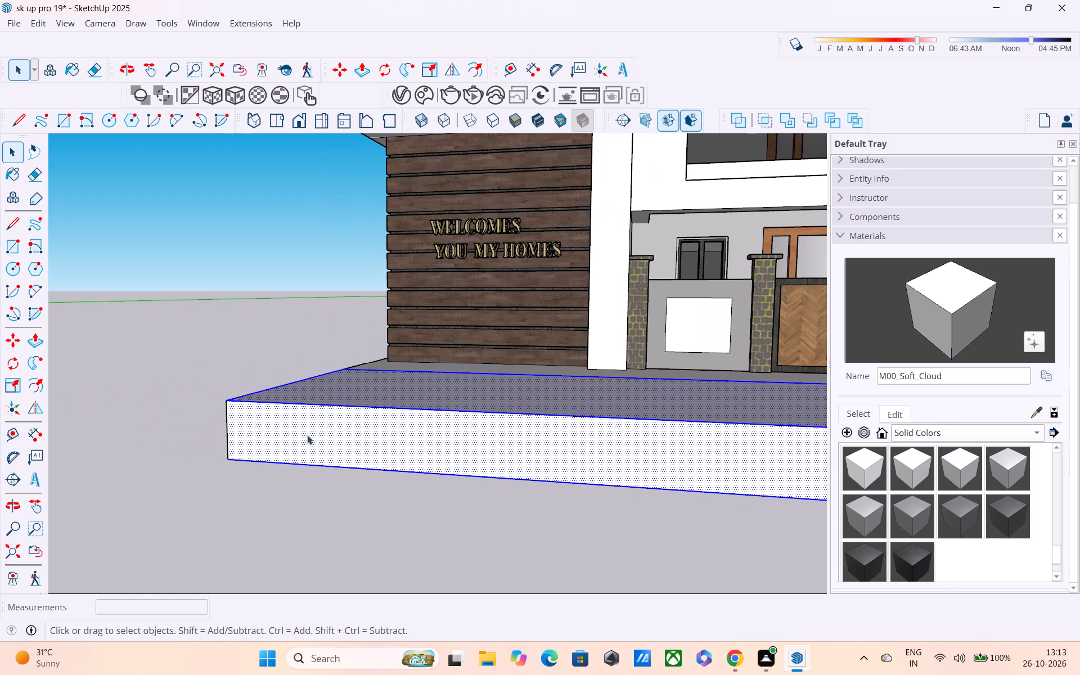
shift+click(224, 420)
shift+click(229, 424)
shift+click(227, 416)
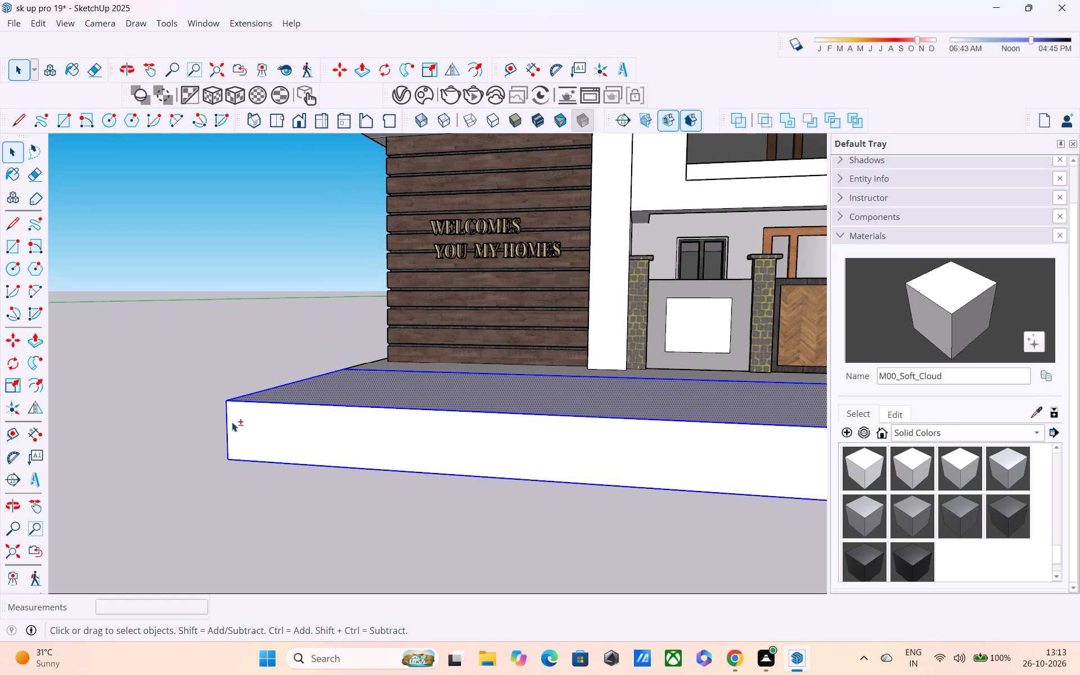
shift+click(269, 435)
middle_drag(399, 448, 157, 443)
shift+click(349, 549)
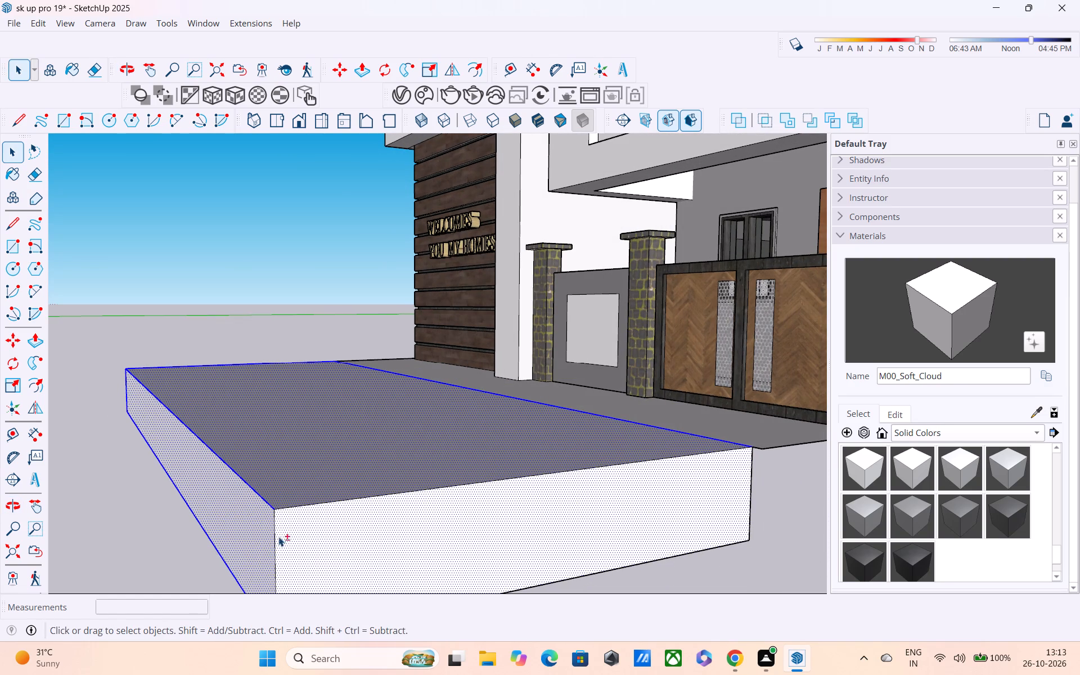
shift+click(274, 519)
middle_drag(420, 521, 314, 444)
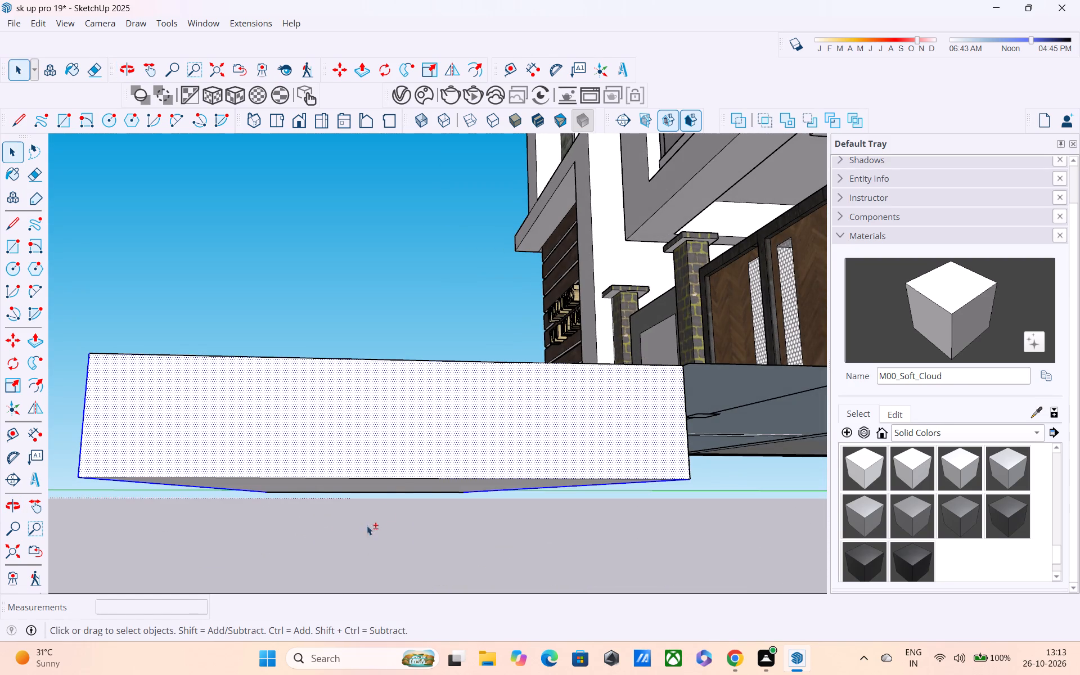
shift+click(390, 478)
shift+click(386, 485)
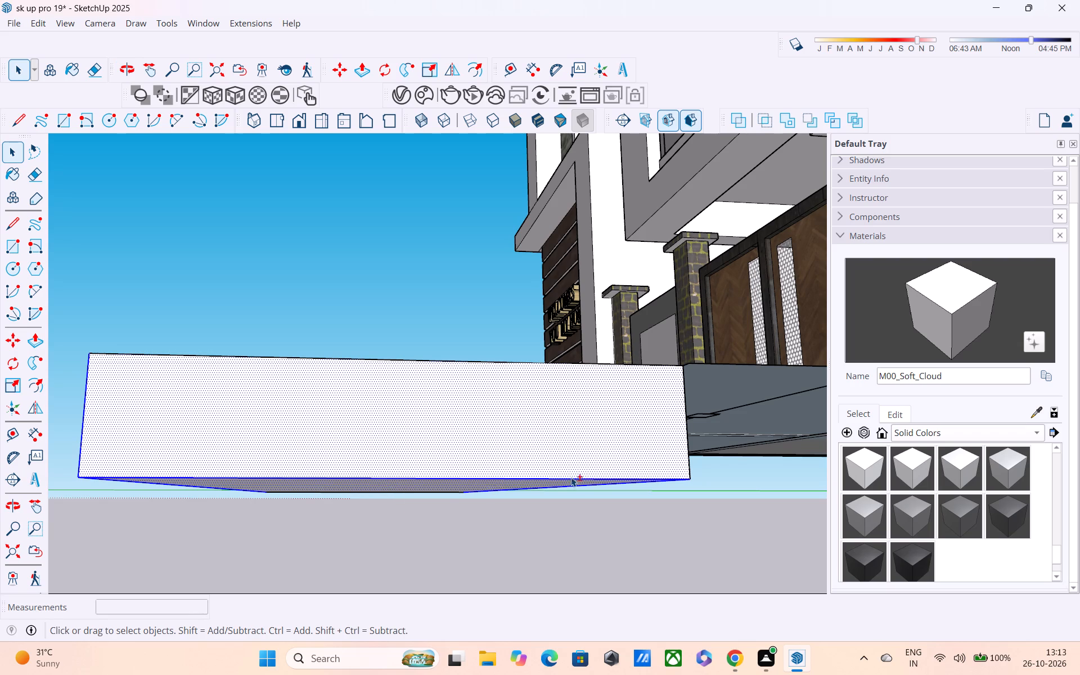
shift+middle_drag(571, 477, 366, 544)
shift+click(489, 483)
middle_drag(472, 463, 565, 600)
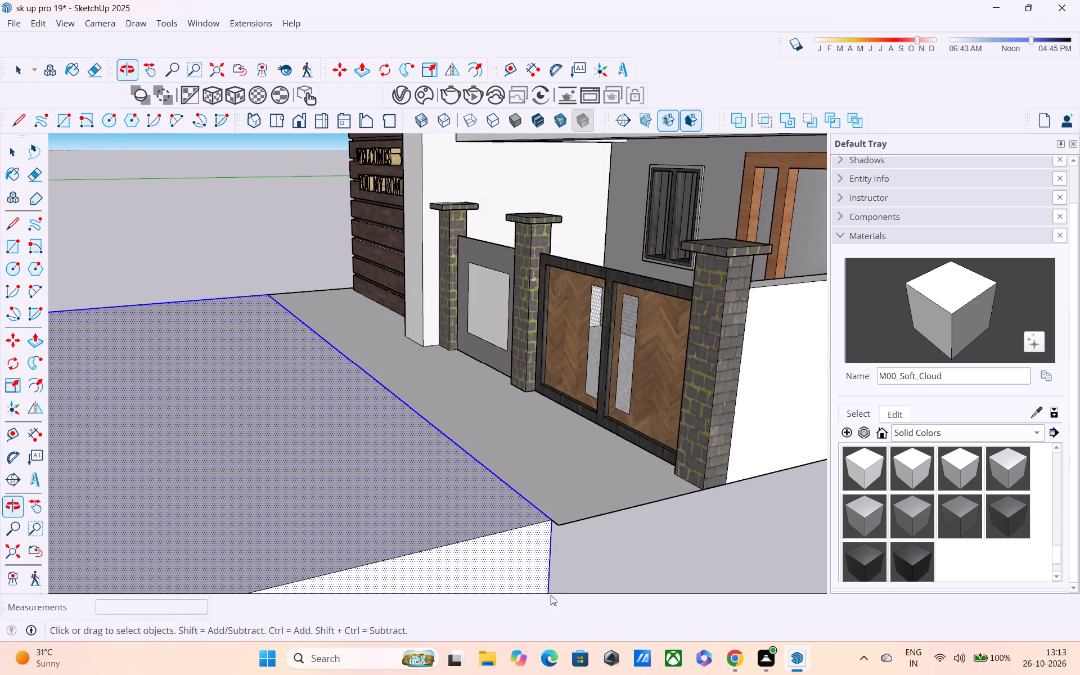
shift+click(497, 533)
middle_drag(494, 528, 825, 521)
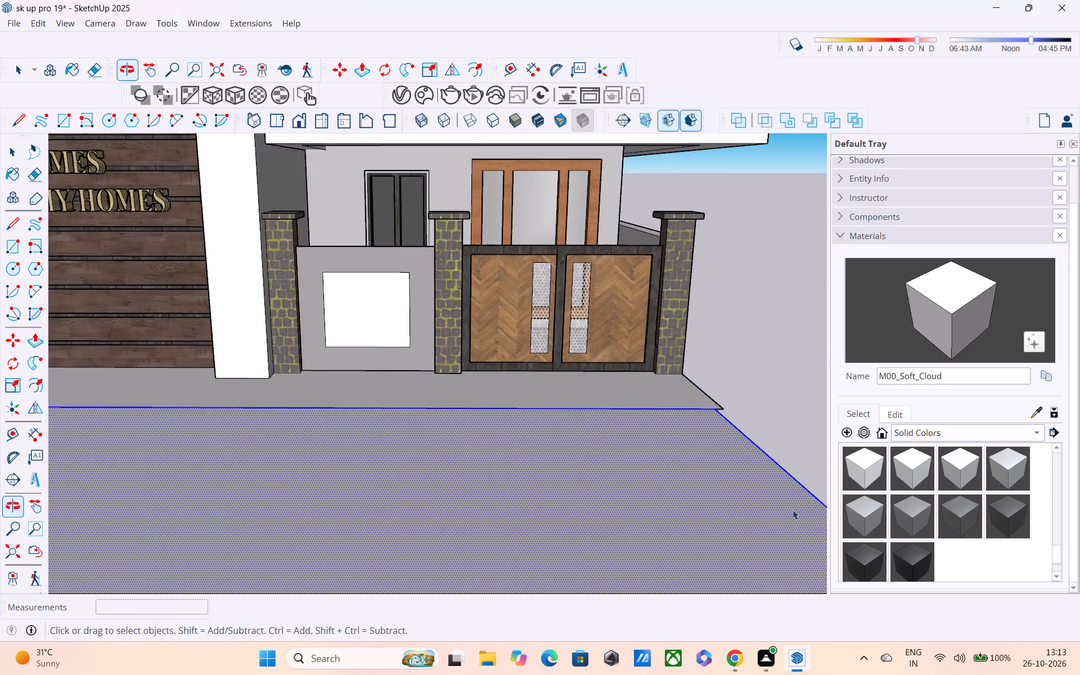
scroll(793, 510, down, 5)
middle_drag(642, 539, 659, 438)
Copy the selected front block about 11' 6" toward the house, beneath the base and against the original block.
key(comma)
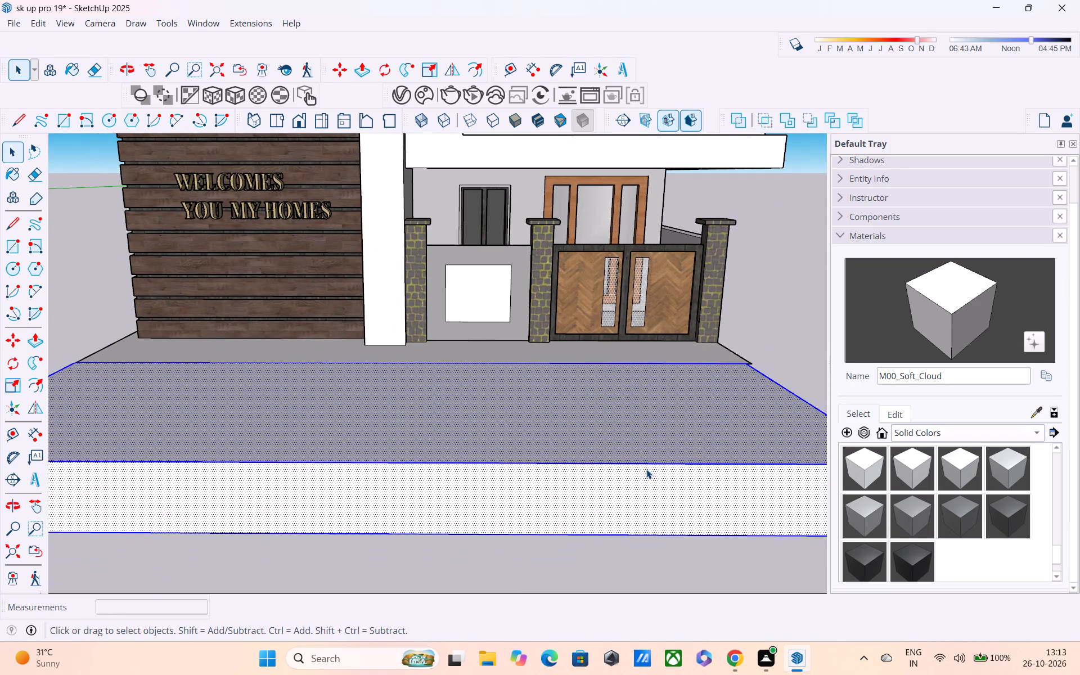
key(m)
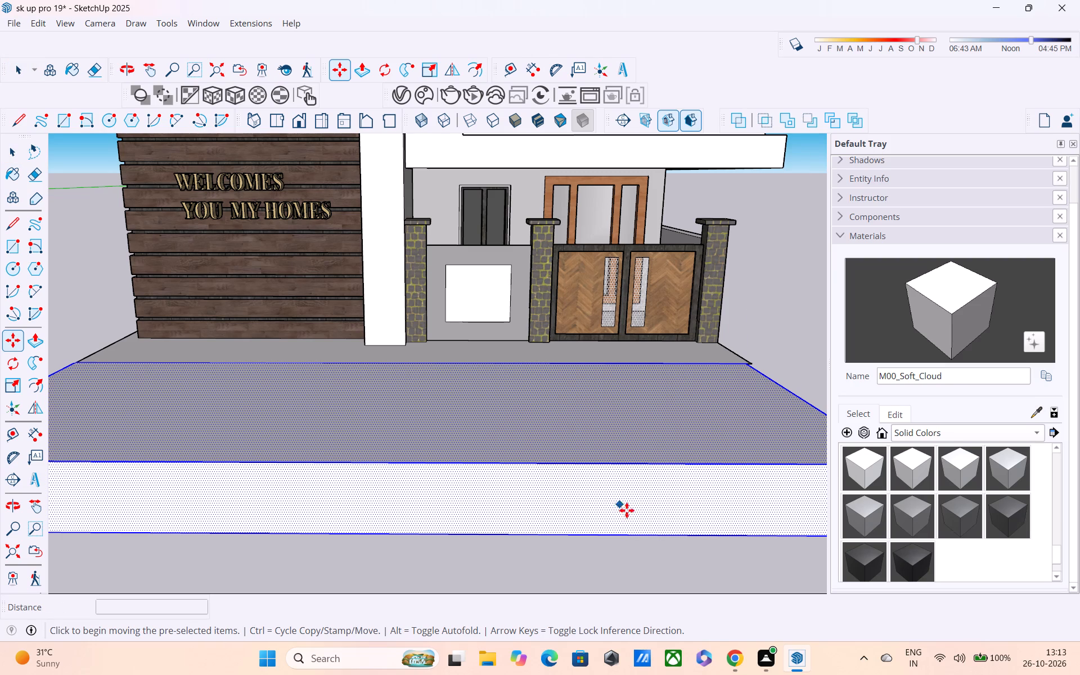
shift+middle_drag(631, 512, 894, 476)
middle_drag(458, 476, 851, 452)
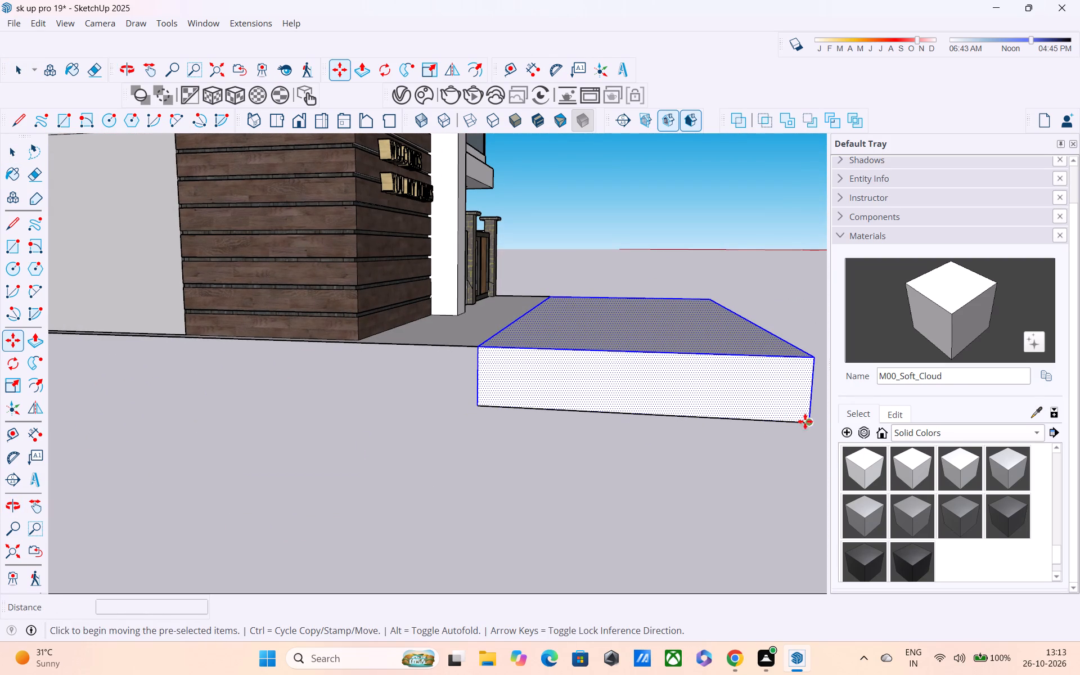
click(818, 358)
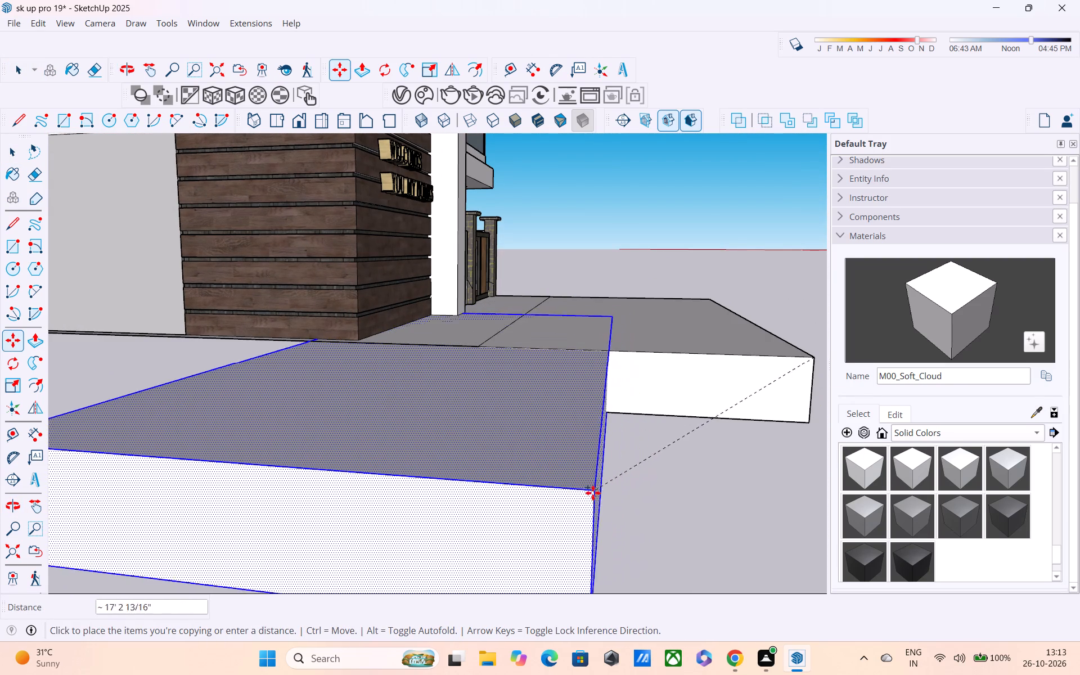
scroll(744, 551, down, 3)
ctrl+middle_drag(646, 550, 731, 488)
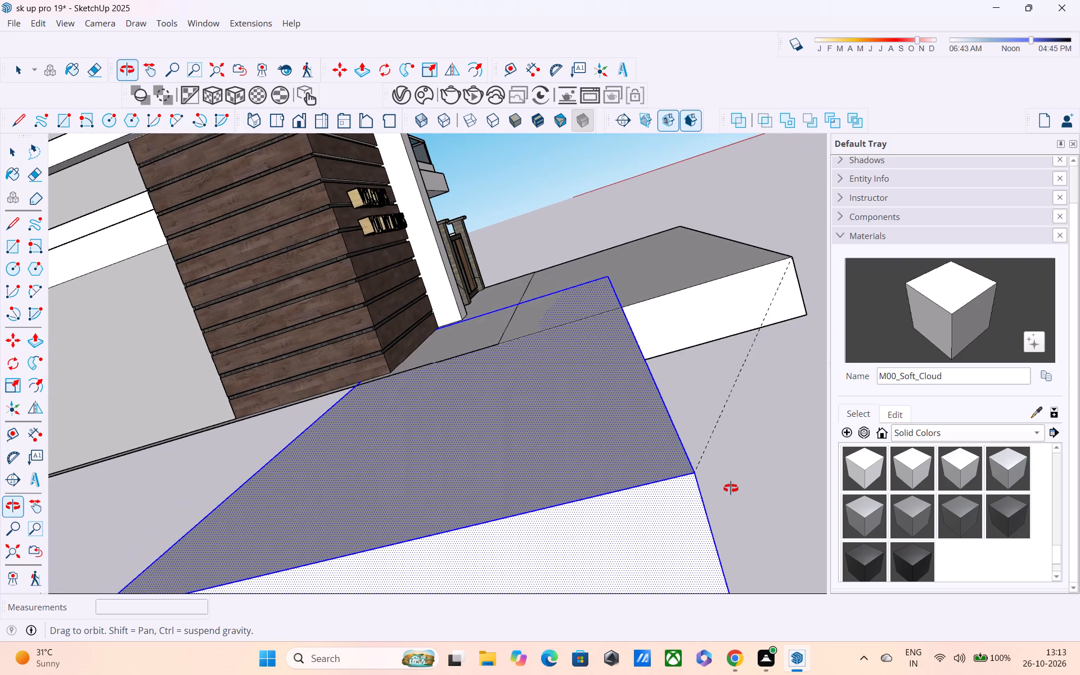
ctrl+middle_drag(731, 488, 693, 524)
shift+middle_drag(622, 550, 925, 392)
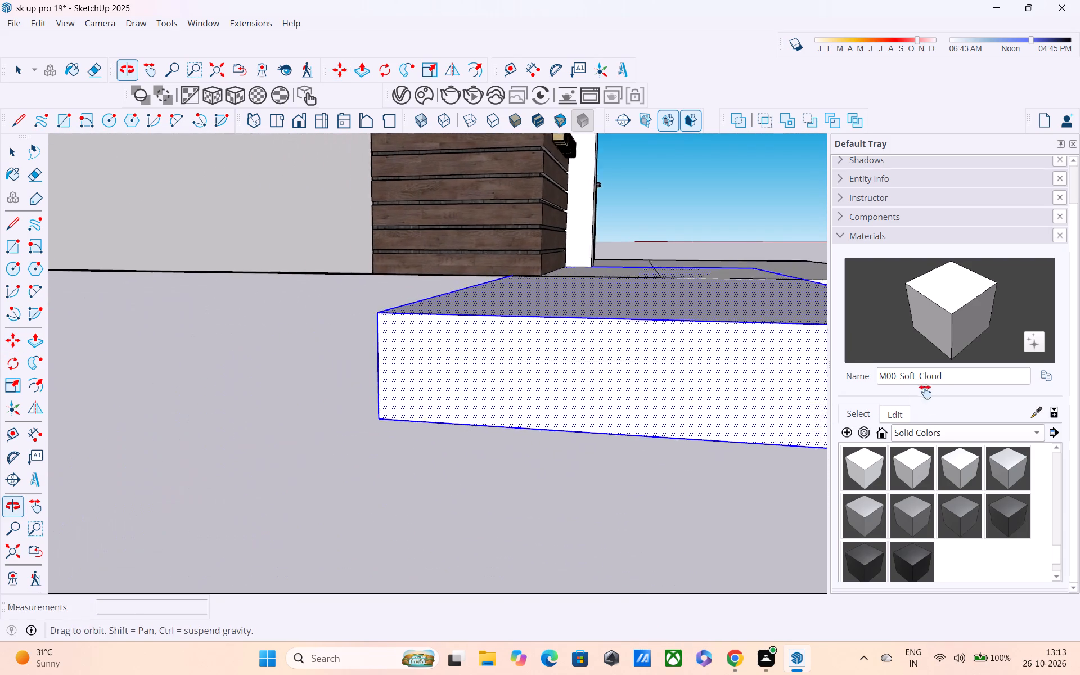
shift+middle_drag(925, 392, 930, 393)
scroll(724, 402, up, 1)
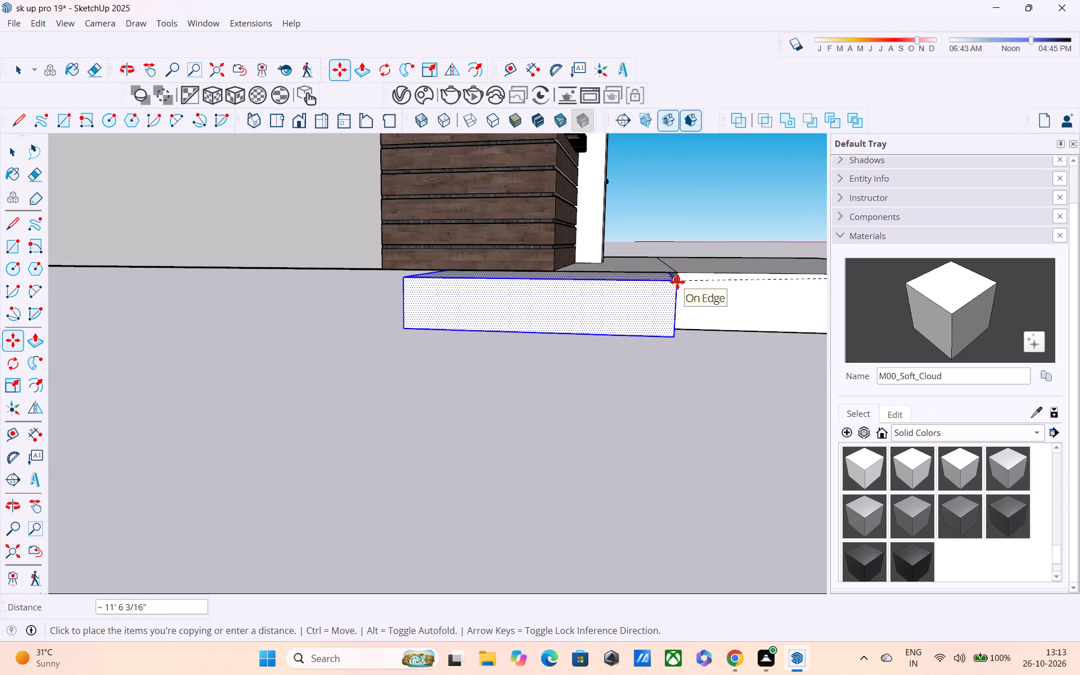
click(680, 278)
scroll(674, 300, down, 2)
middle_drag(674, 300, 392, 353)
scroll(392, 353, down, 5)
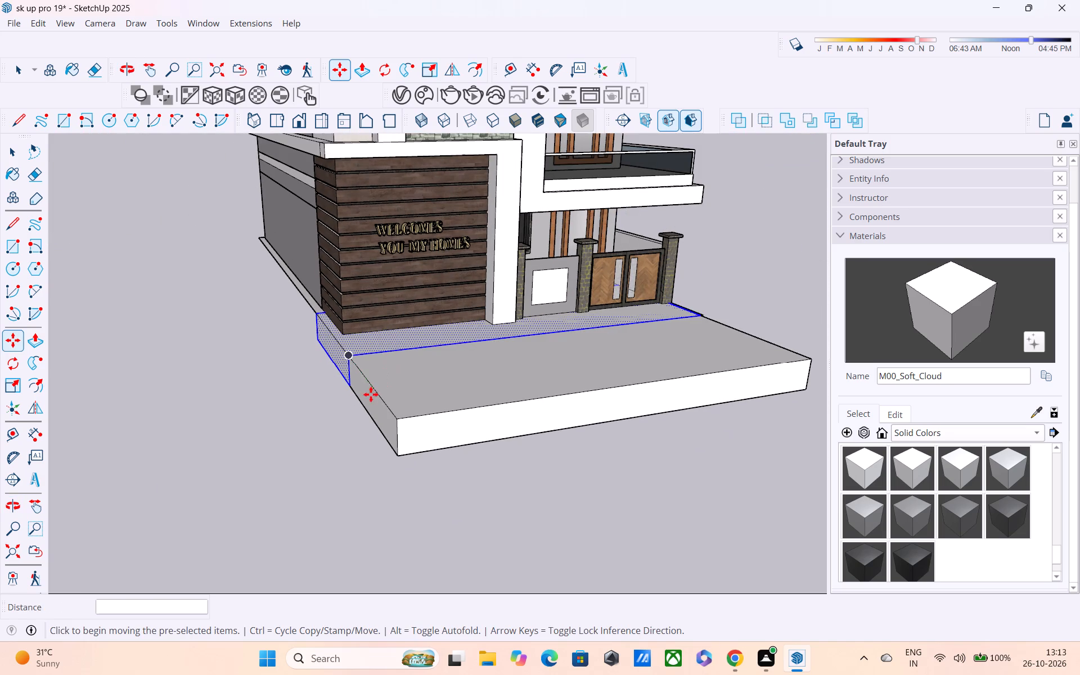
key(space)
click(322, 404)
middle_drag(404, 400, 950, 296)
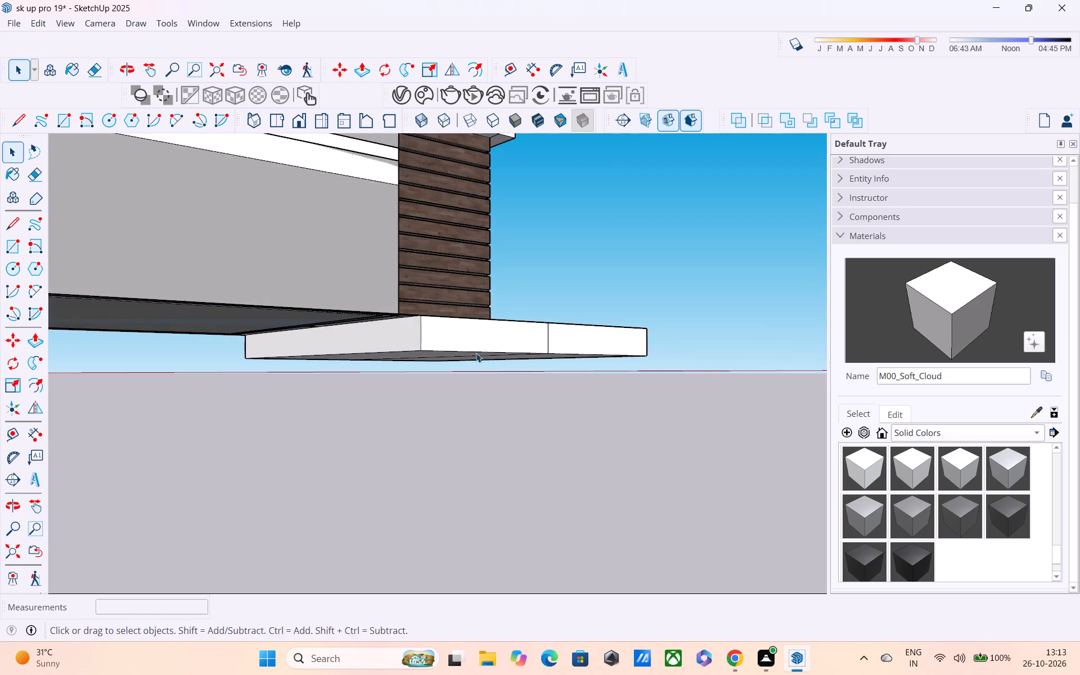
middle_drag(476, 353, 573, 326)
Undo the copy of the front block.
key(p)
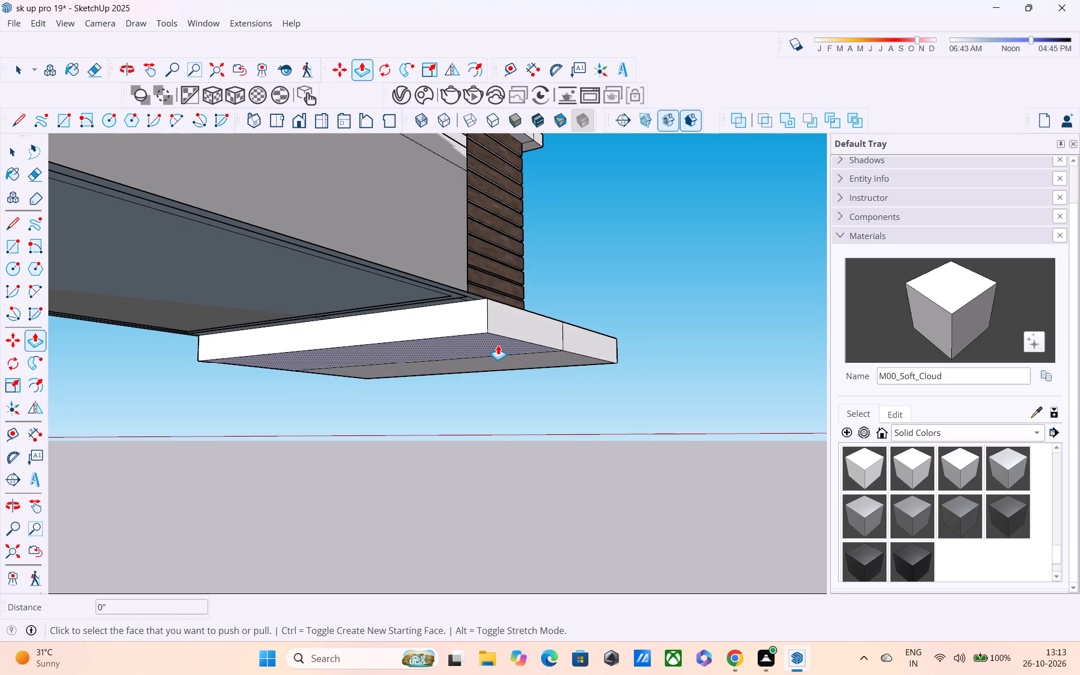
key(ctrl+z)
Push/Pull the front block's house-side face under the base in successive stages, including 3' 6", 4 1/2", 7' and 9" extensions.
click(543, 334)
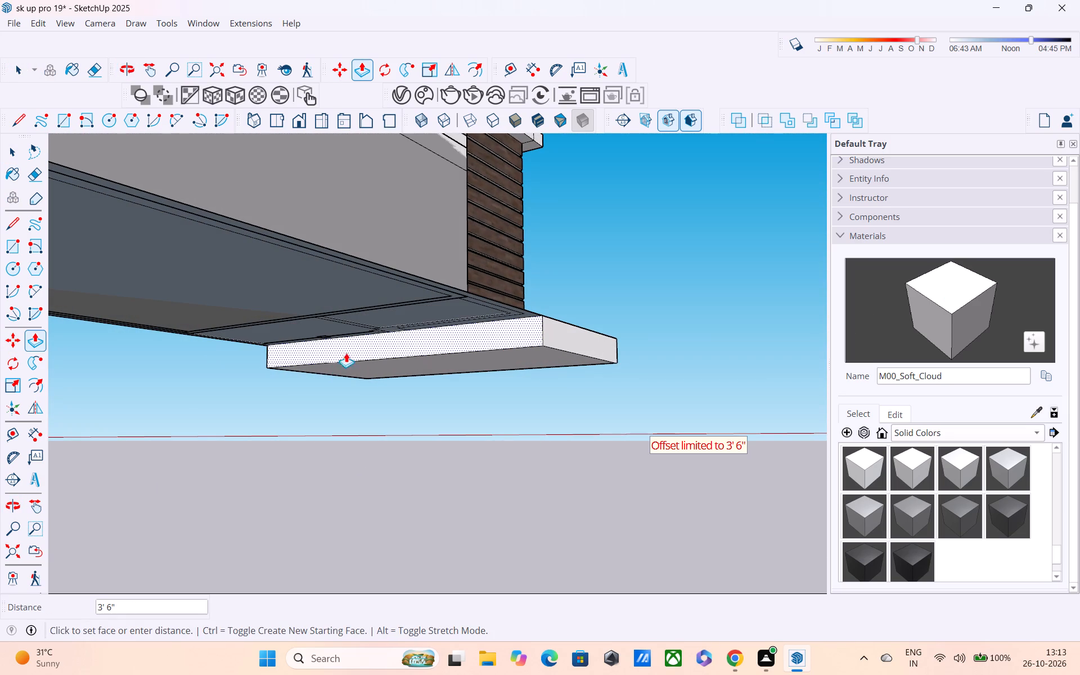
click(426, 338)
drag(428, 337, 244, 348)
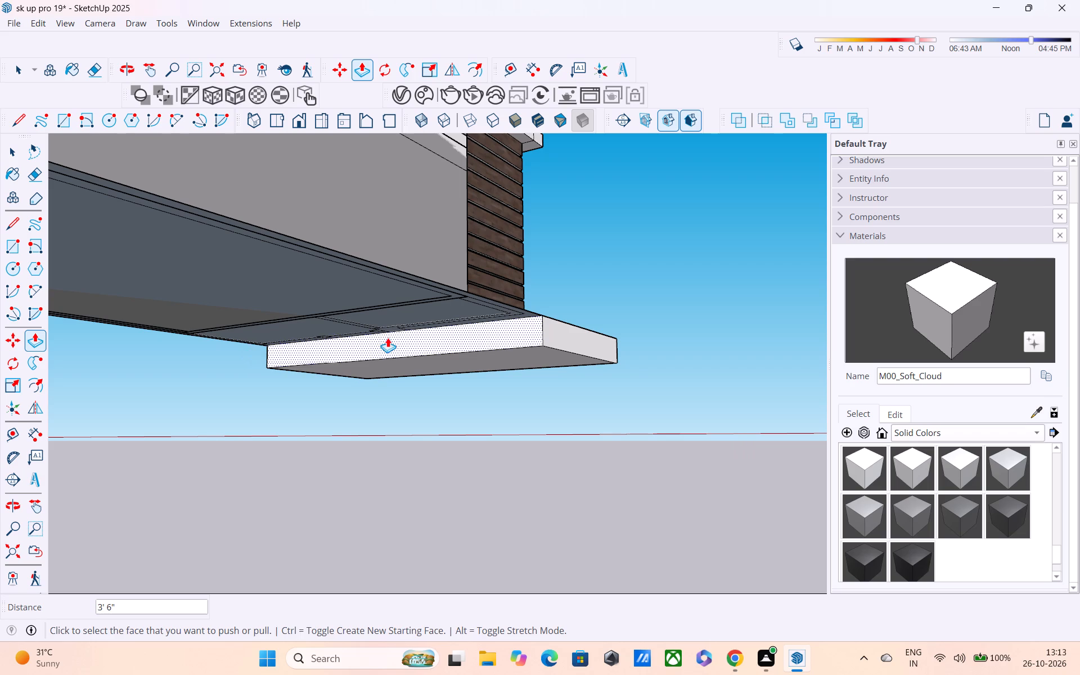
drag(388, 337, 251, 344)
drag(388, 332, 245, 338)
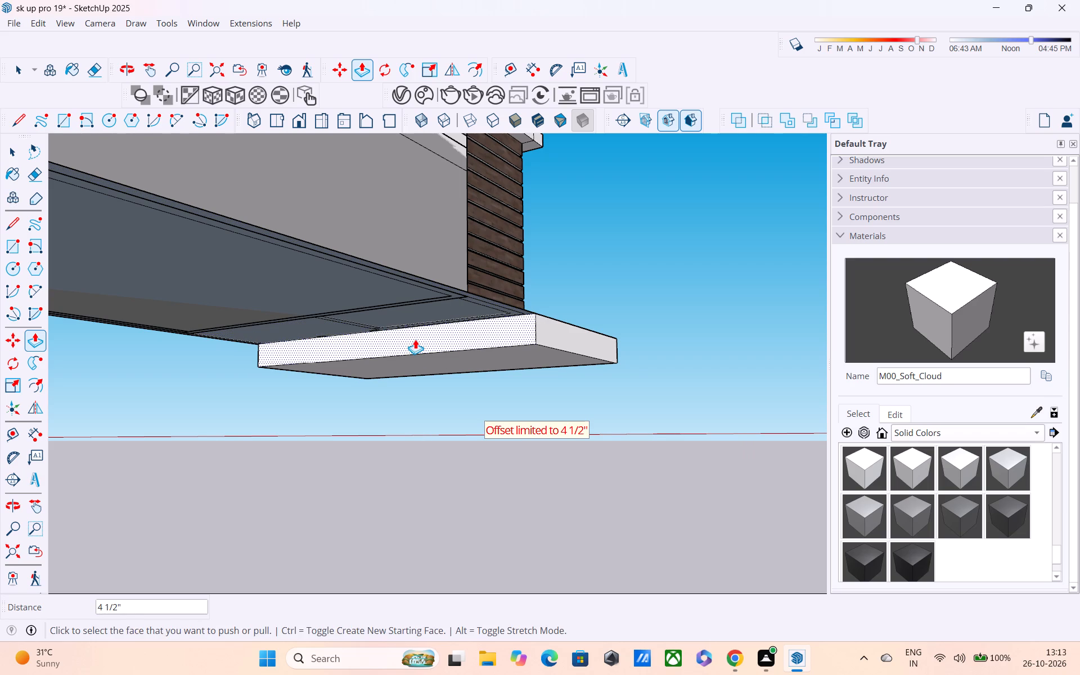
drag(415, 339, 247, 346)
drag(452, 337, 313, 344)
scroll(469, 319, down, 1)
shift+middle_drag(471, 322, 611, 322)
drag(620, 331, 387, 349)
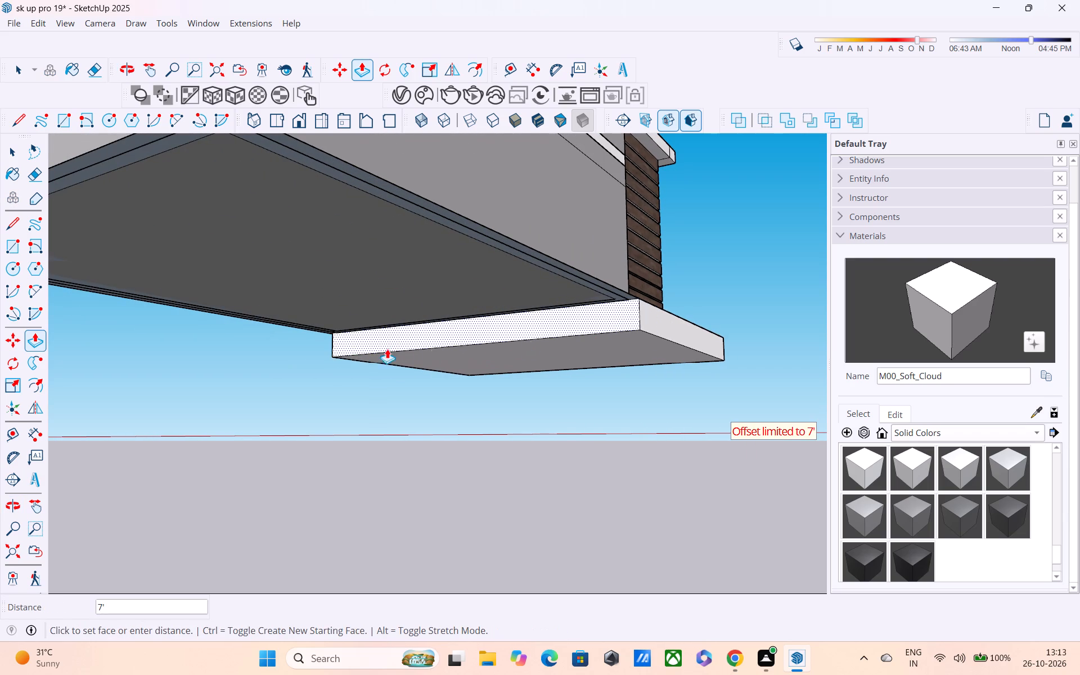
drag(387, 349, 335, 346)
drag(488, 330, 348, 331)
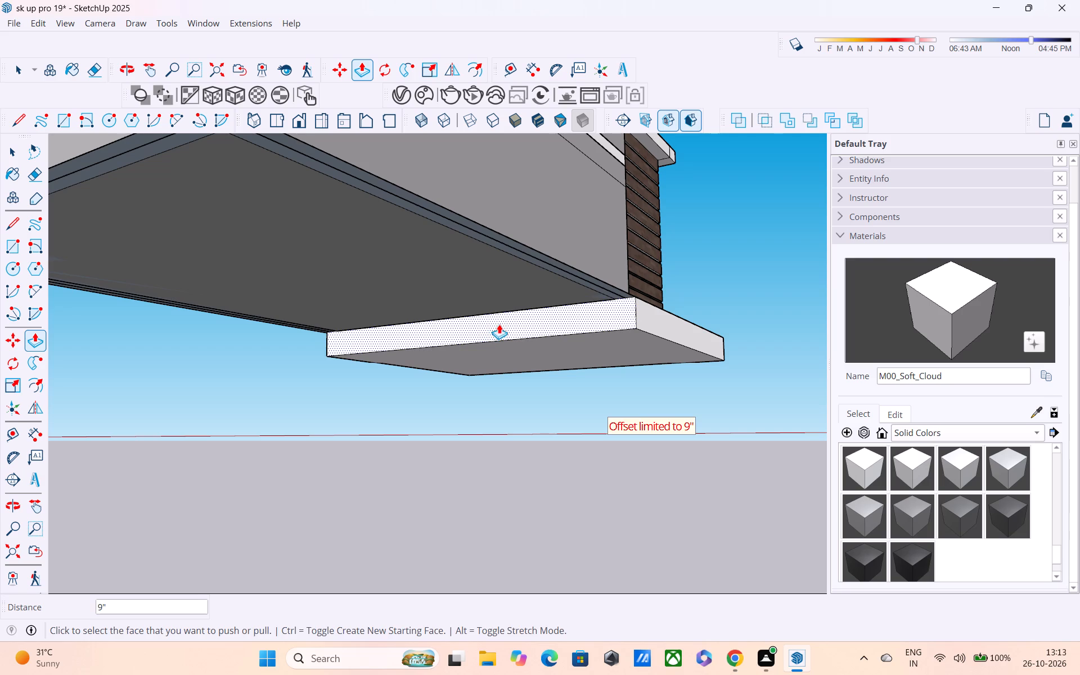
Extend the block's house-side face another 27' 4" or so under the base, plus about 8' 5" toward the rear.
drag(499, 324, 209, 313)
shift+middle_drag(364, 317, 579, 345)
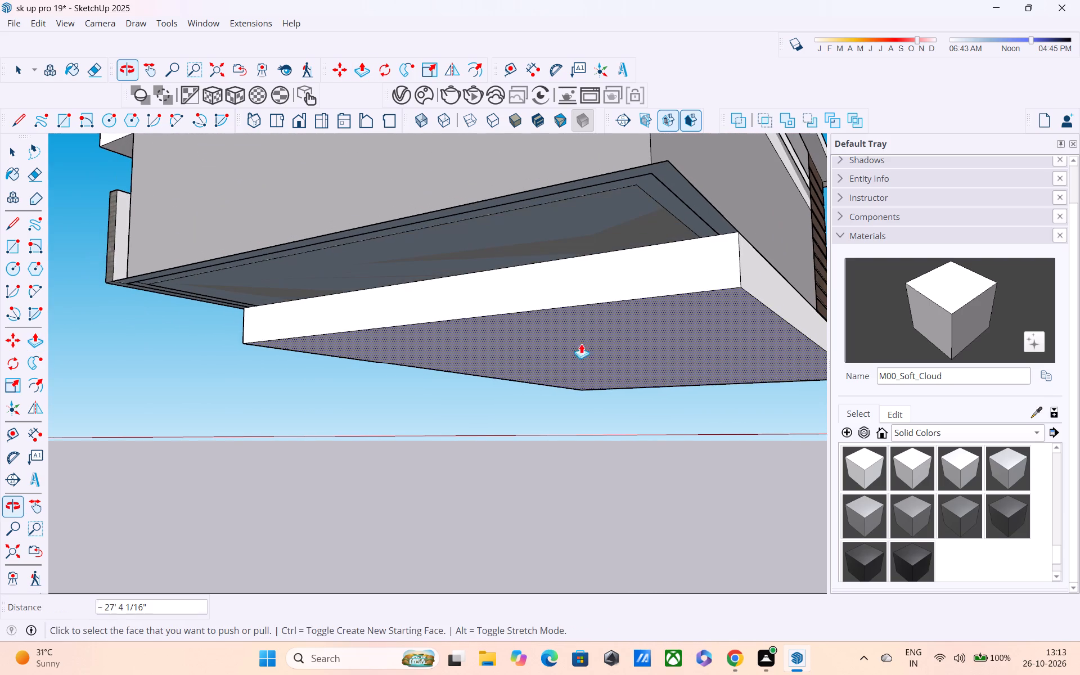
drag(597, 285, 405, 246)
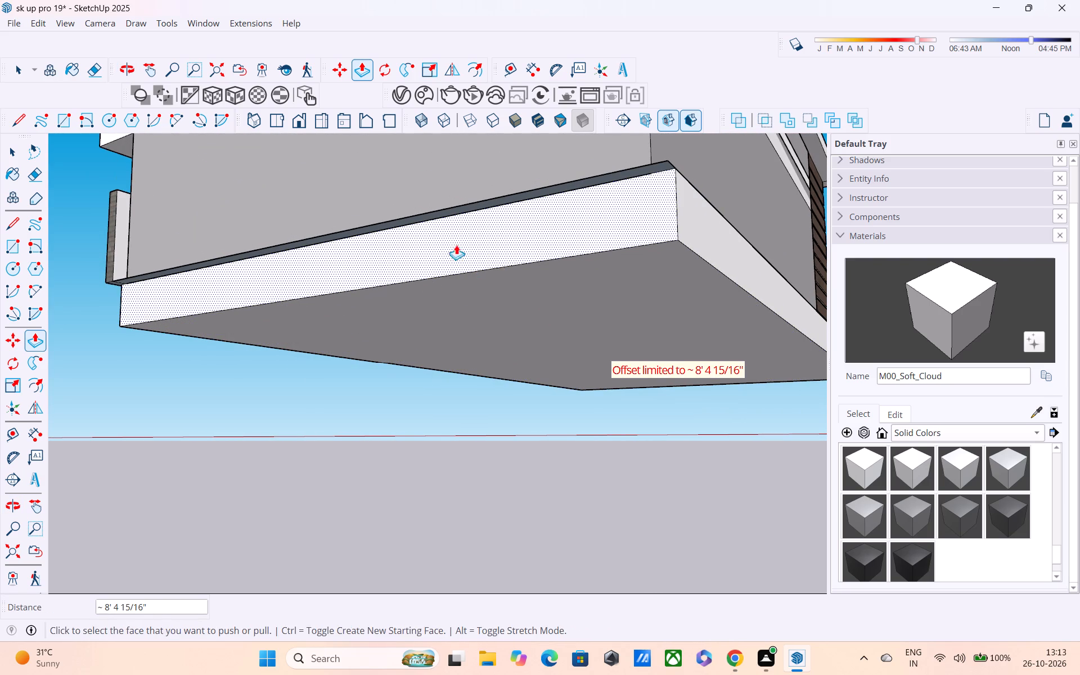
Adjust the platform's rear-end face in small Push/Pull moves, including 9" and about 3 7/8", to fit the house's rear wall.
middle_drag(470, 244, 384, 285)
drag(446, 291, 447, 234)
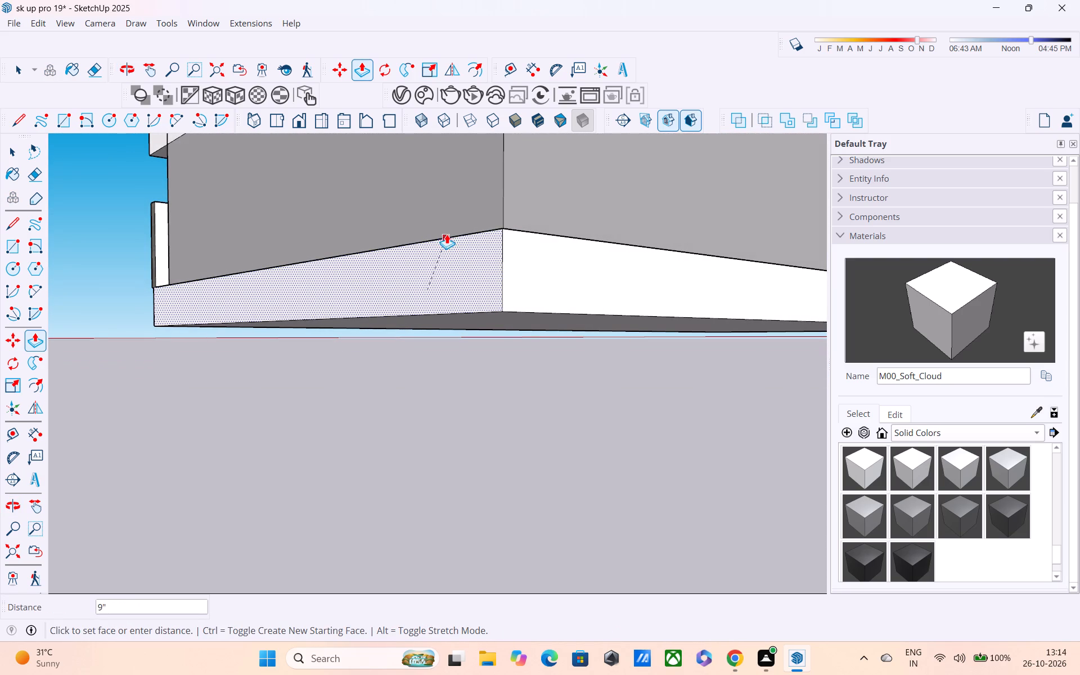
drag(447, 234, 449, 211)
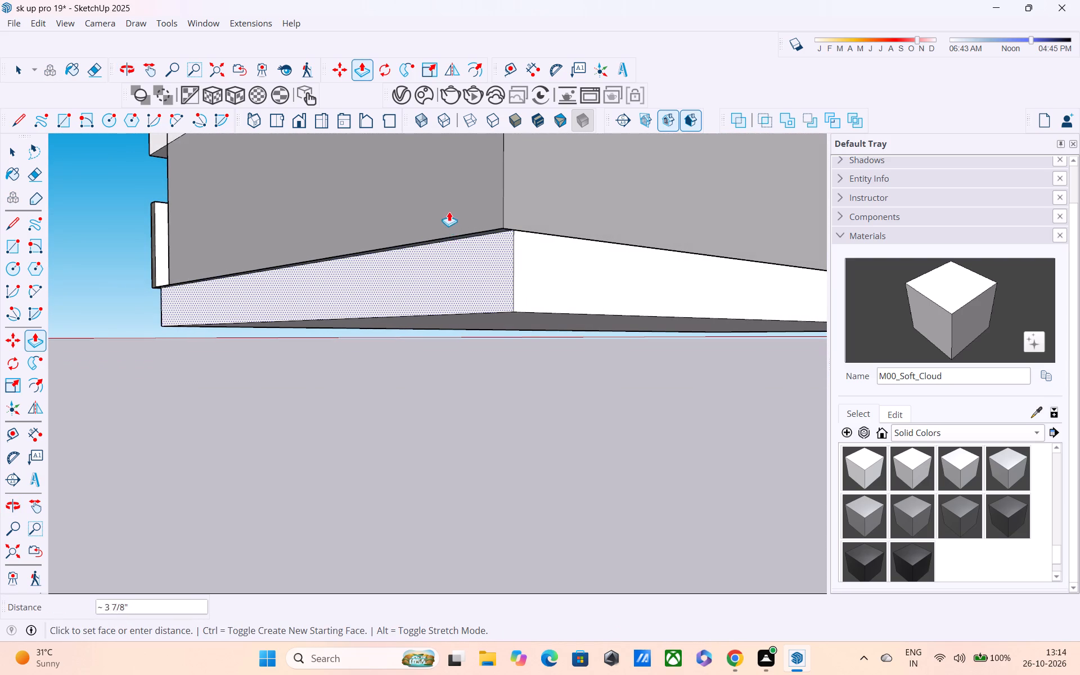
drag(449, 211, 434, 200)
click(434, 200)
Push/Pull the platform's long gate-side face outward by about 3 5/16" and a further 1' 6 1/2" or so.
scroll(611, 294, down, 1)
middle_drag(592, 294, 350, 320)
scroll(354, 321, down, 6)
middle_drag(553, 394, 363, 325)
scroll(362, 326, down, 1)
scroll(411, 318, down, 8)
middle_drag(555, 322, 418, 472)
middle_drag(650, 354, 583, 354)
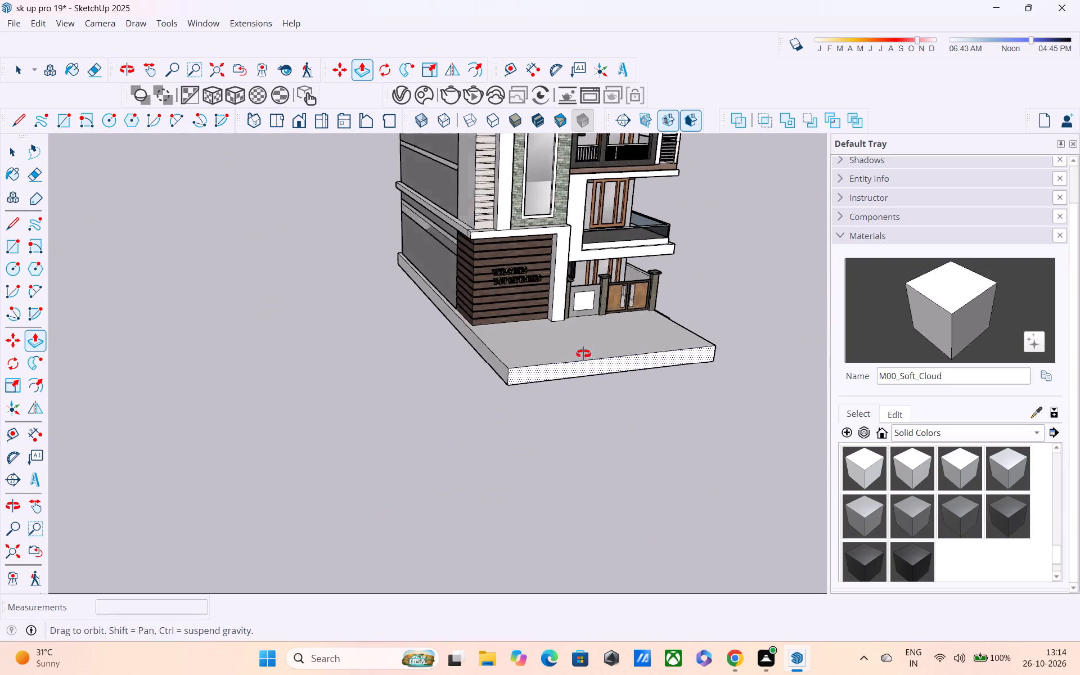
middle_drag(583, 354, 314, 326)
drag(579, 404, 603, 416)
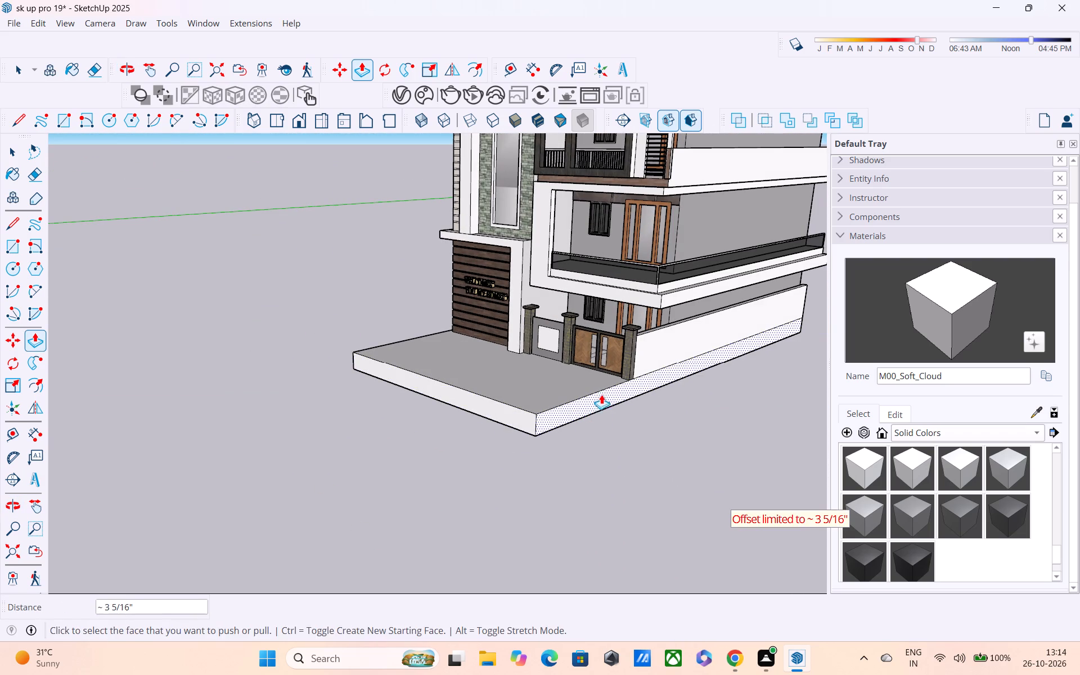
drag(601, 393, 613, 398)
Erase the leftover edge on the platform's top beside the gate's outer pillar to merge the surface.
middle_drag(615, 394, 731, 511)
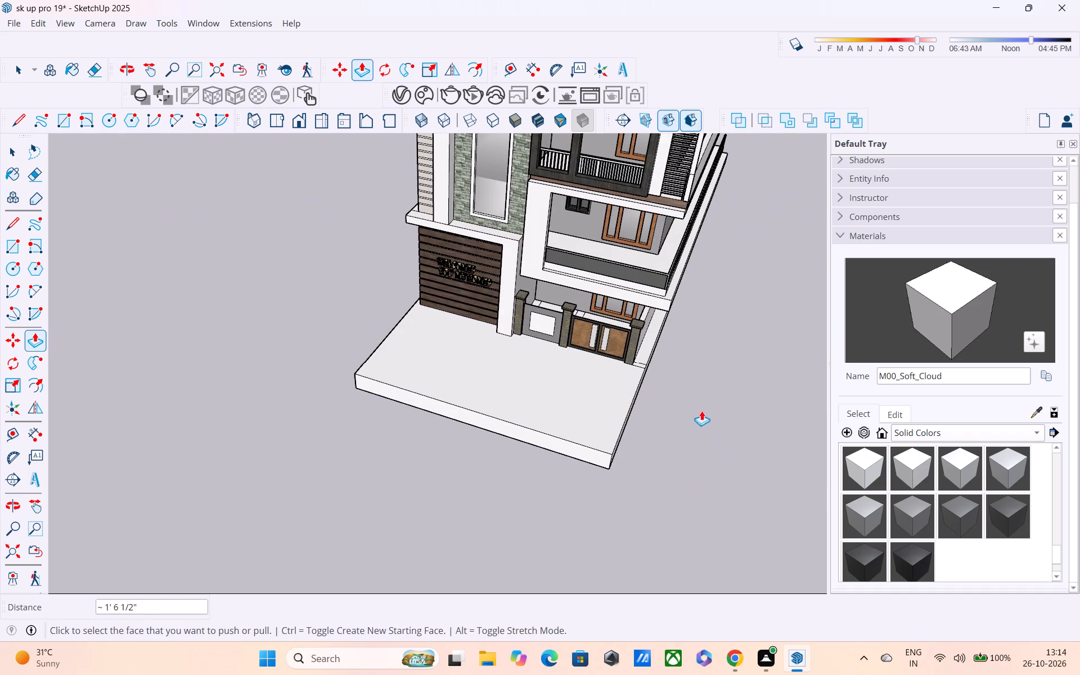
key(space)
scroll(642, 358, up, 5)
scroll(638, 353, down, 1)
scroll(638, 353, up, 5)
key(e)
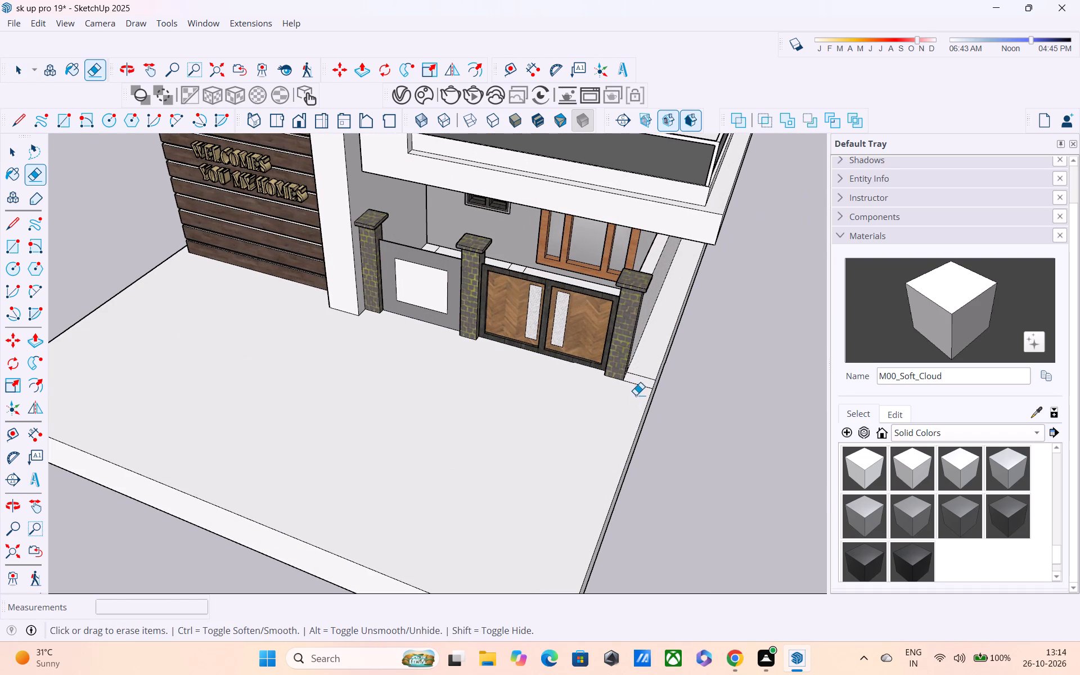
drag(651, 375, 633, 400)
Push/Pull the platform's front face back toward the house by about 7' 3 3/4".
scroll(635, 385, down, 2)
middle_drag(597, 388, 614, 390)
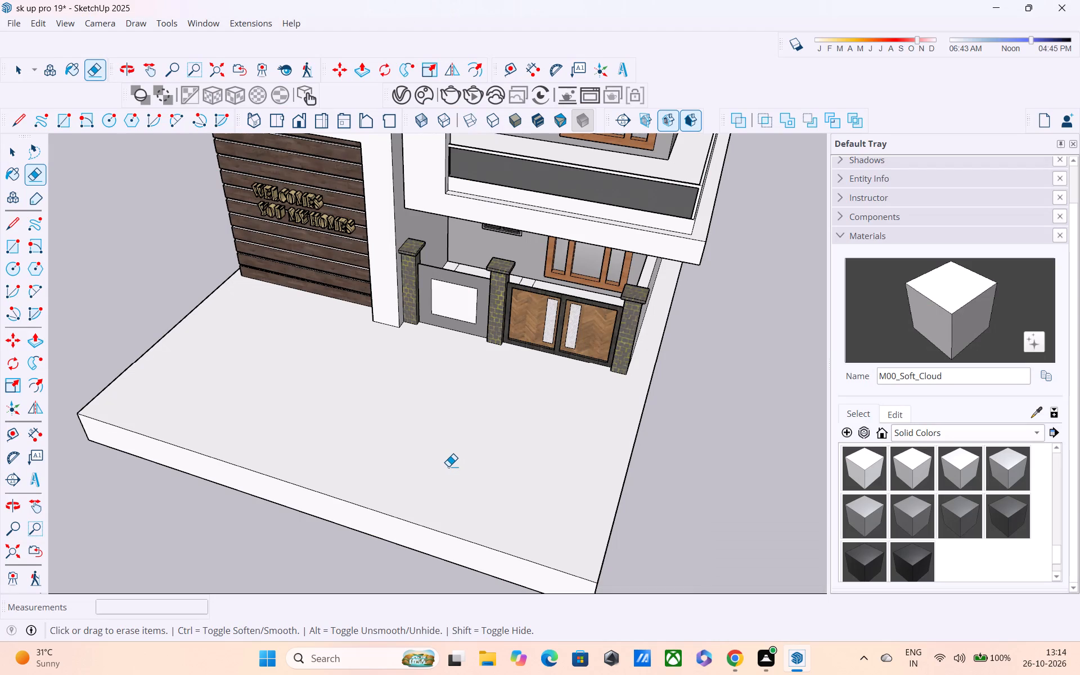
middle_drag(448, 466, 451, 440)
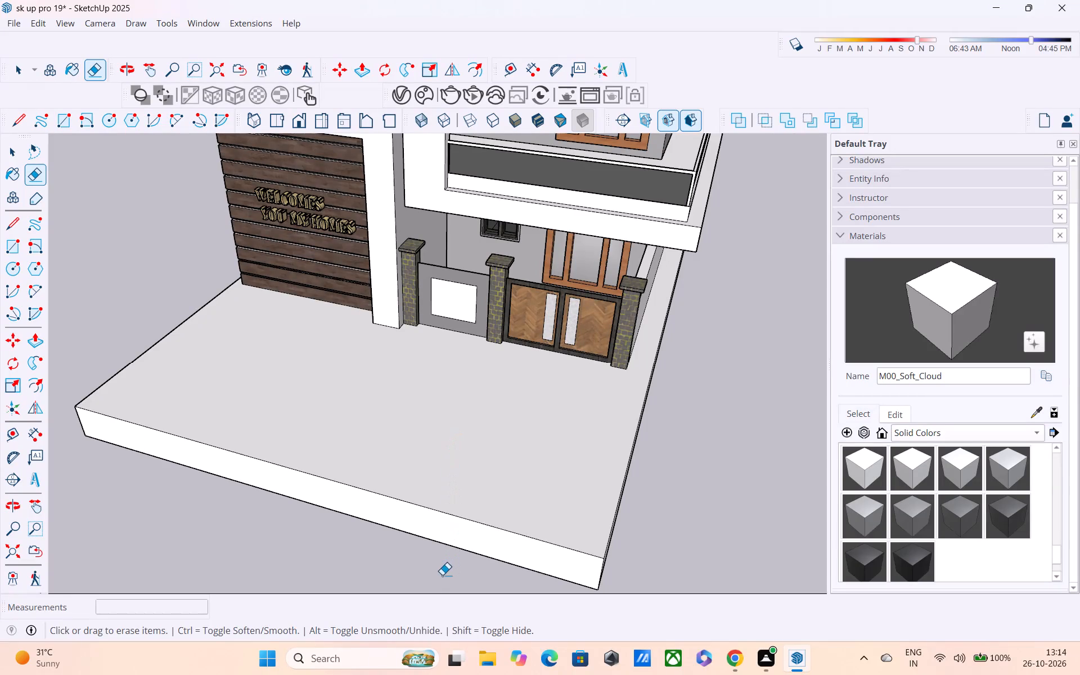
key(p)
click(444, 534)
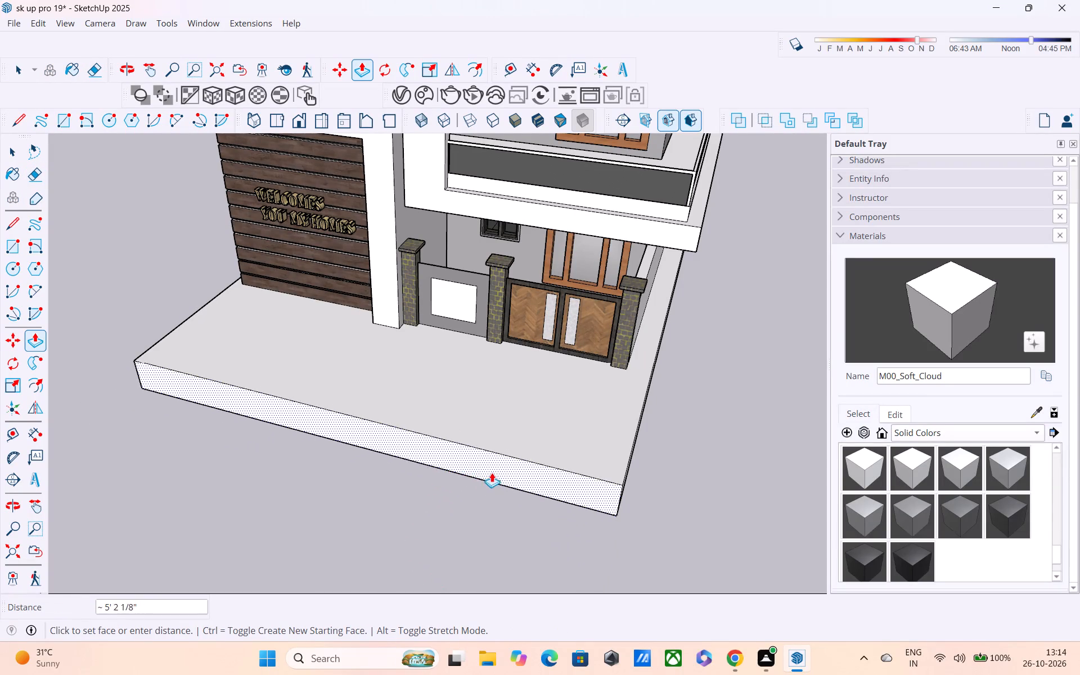
click(501, 452)
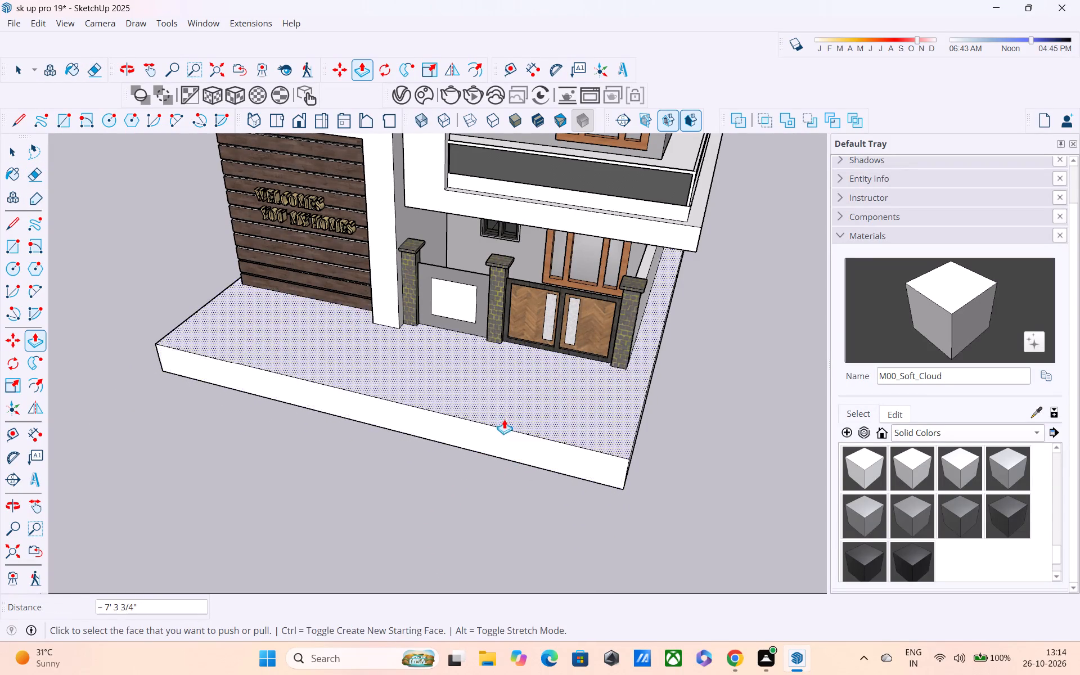
Place a guide line across the platform's top, parallel to its front edge and about 7' 4" back from it.
middle_drag(504, 418, 535, 316)
scroll(536, 316, down, 1)
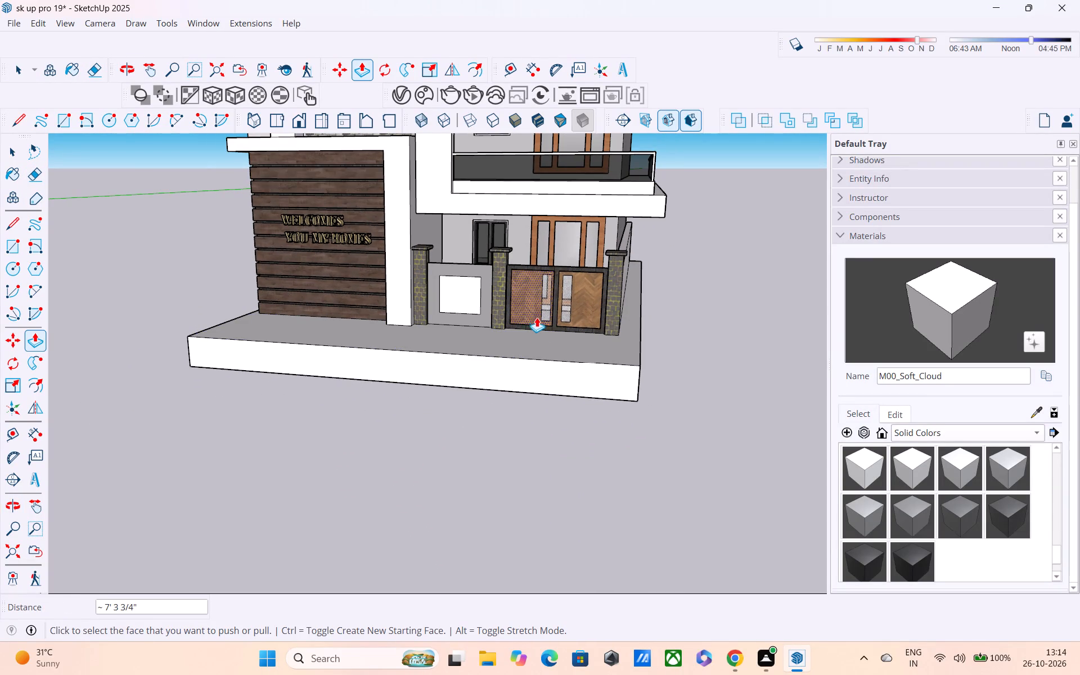
middle_drag(556, 337, 649, 425)
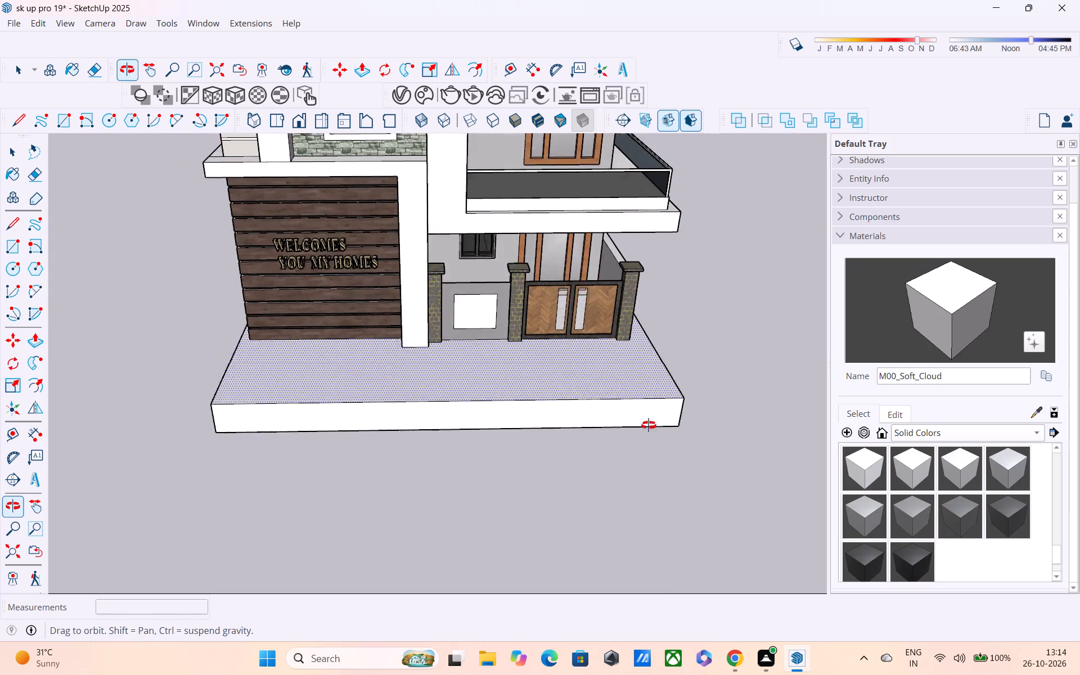
middle_drag(649, 425, 667, 456)
key(t)
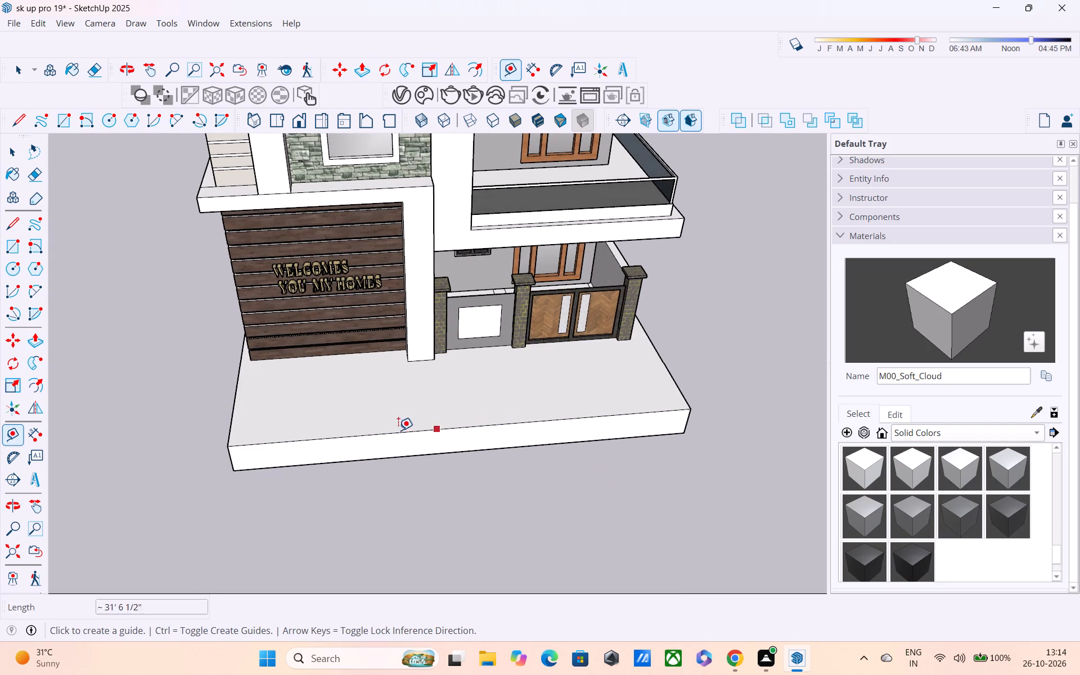
middle_drag(398, 420, 826, 411)
click(550, 471)
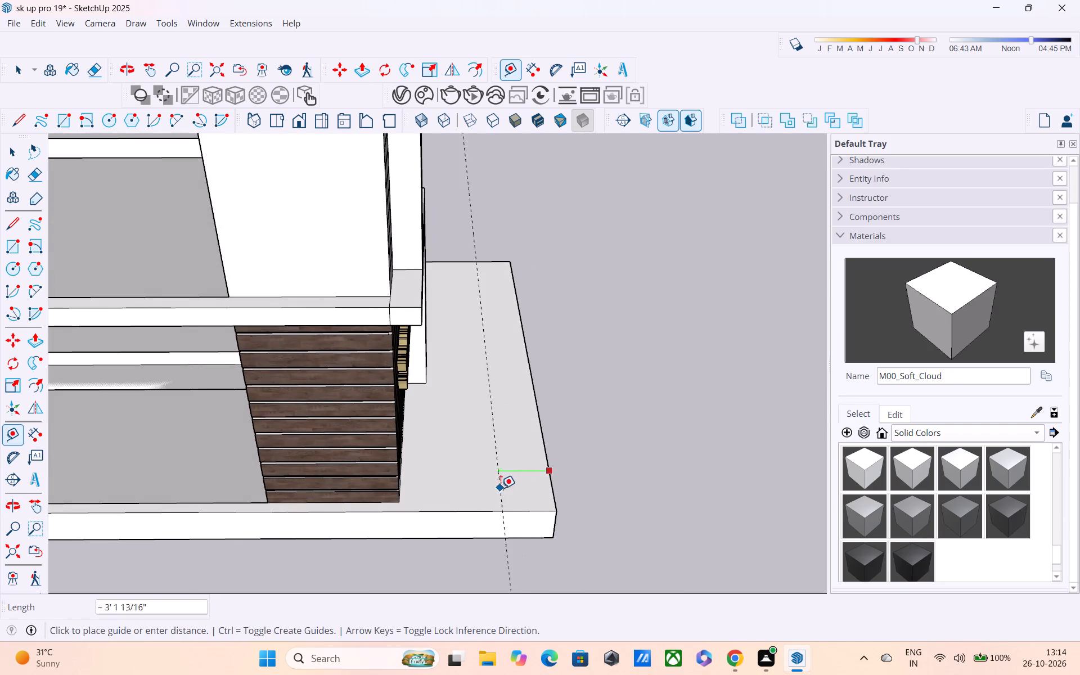
click(429, 466)
click(429, 466)
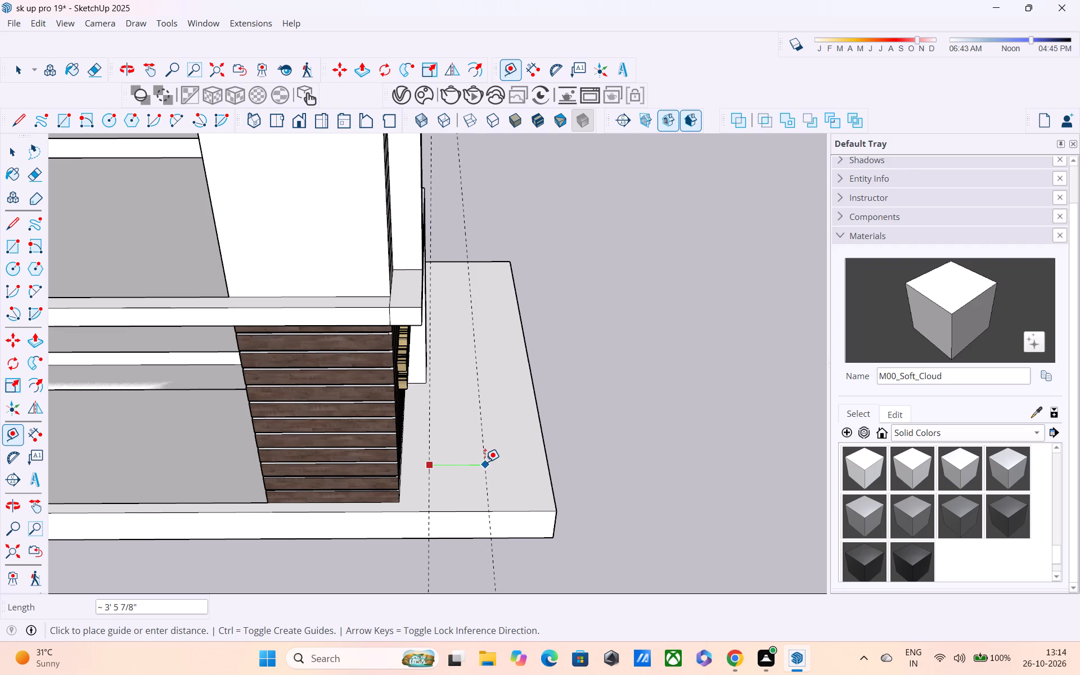
key(Escape)
key(space)
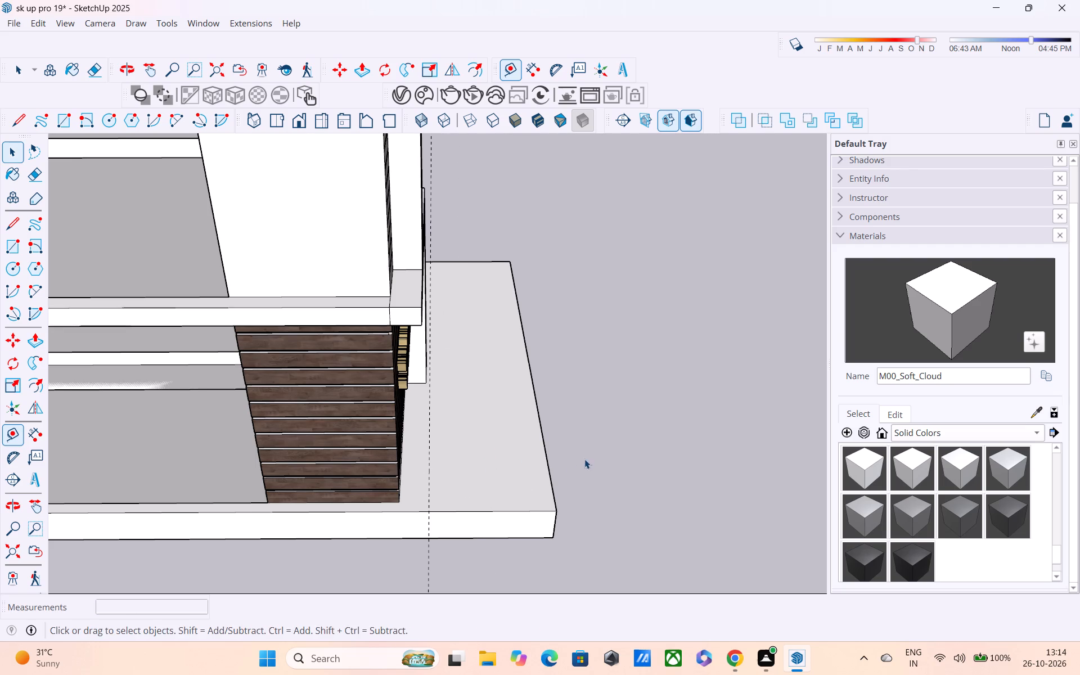
Draw a rectangle about 7' 5" by 8' 5" on the platform between the gate and the front edge.
middle_drag(582, 451, 301, 402)
middle_drag(519, 402, 355, 393)
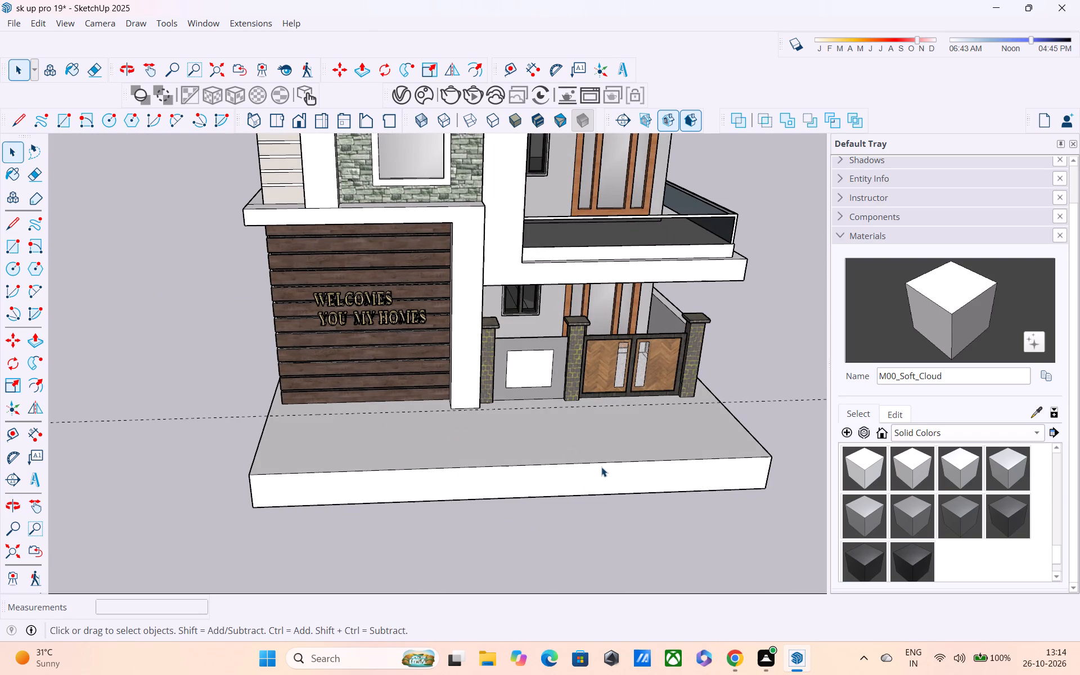
key(r)
click(581, 402)
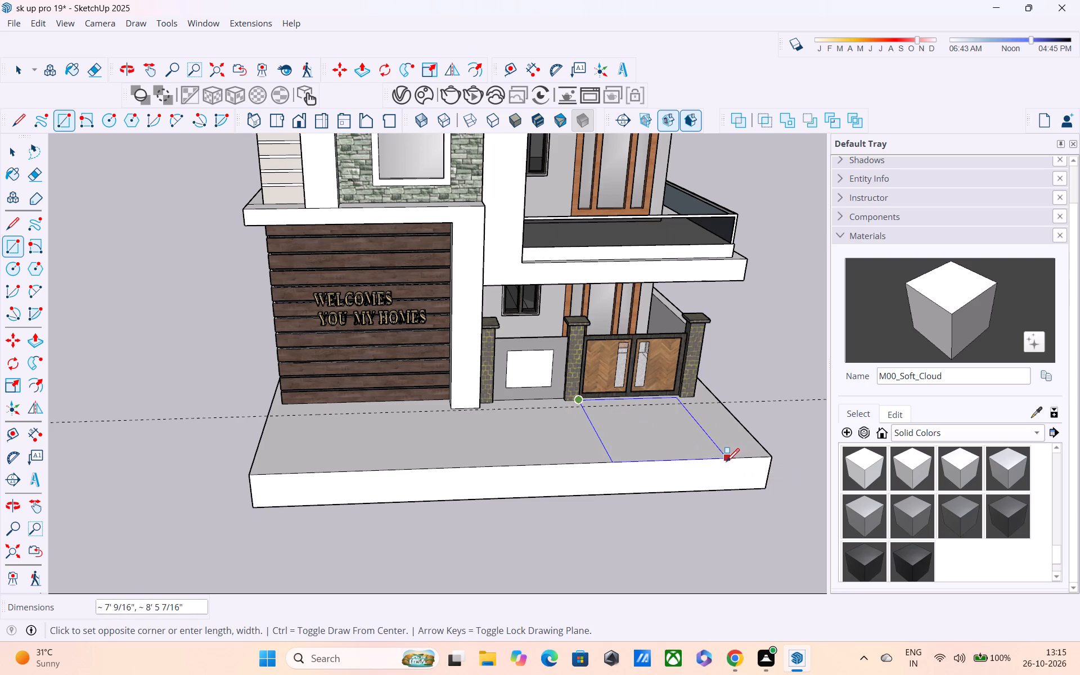
click(732, 457)
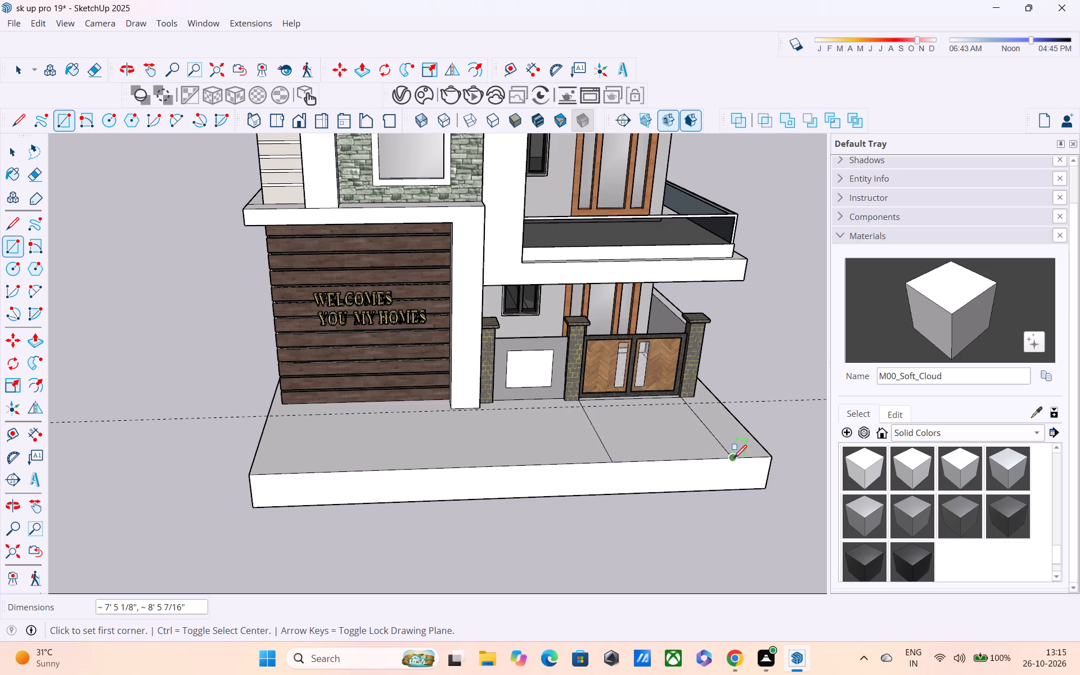
Outline the ramp opening on the platform's front face with two vertical lines about 2' 3" long and a 7' 5" line near the bottom.
middle_drag(730, 479, 623, 516)
middle_drag(578, 525, 564, 468)
scroll(549, 532, up, 1)
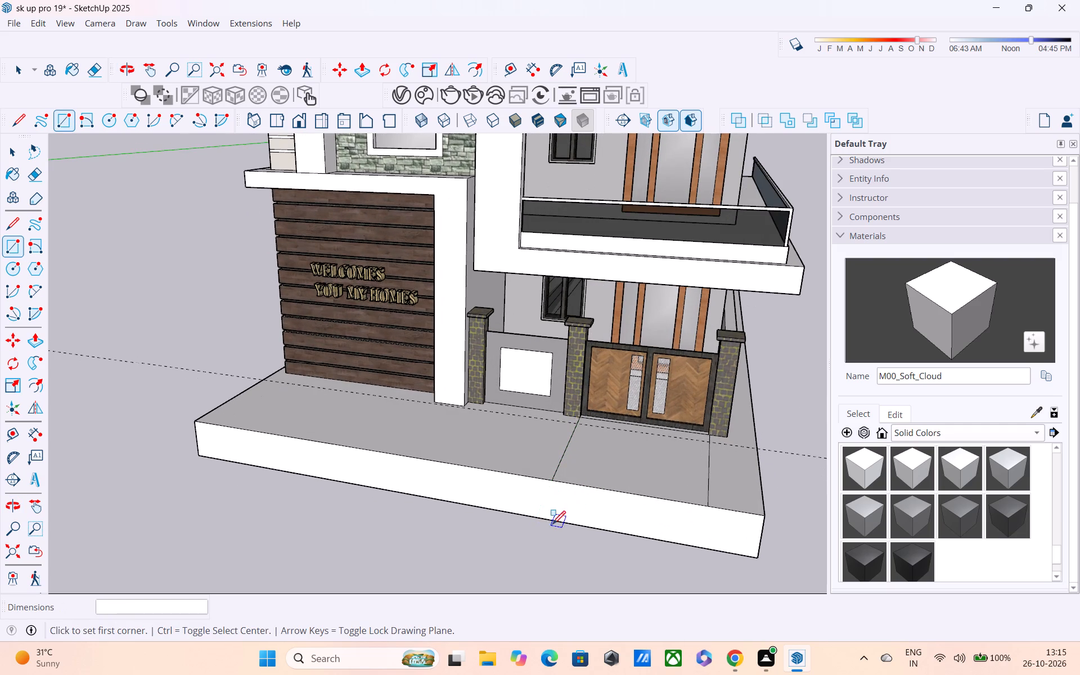
key(l)
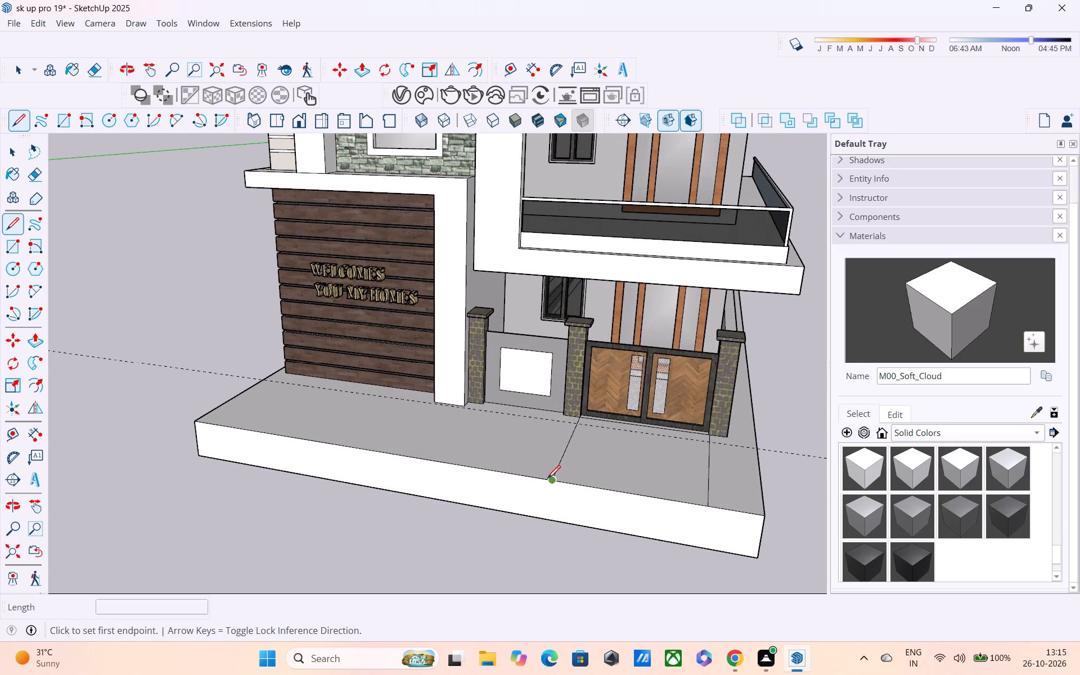
click(549, 481)
click(552, 524)
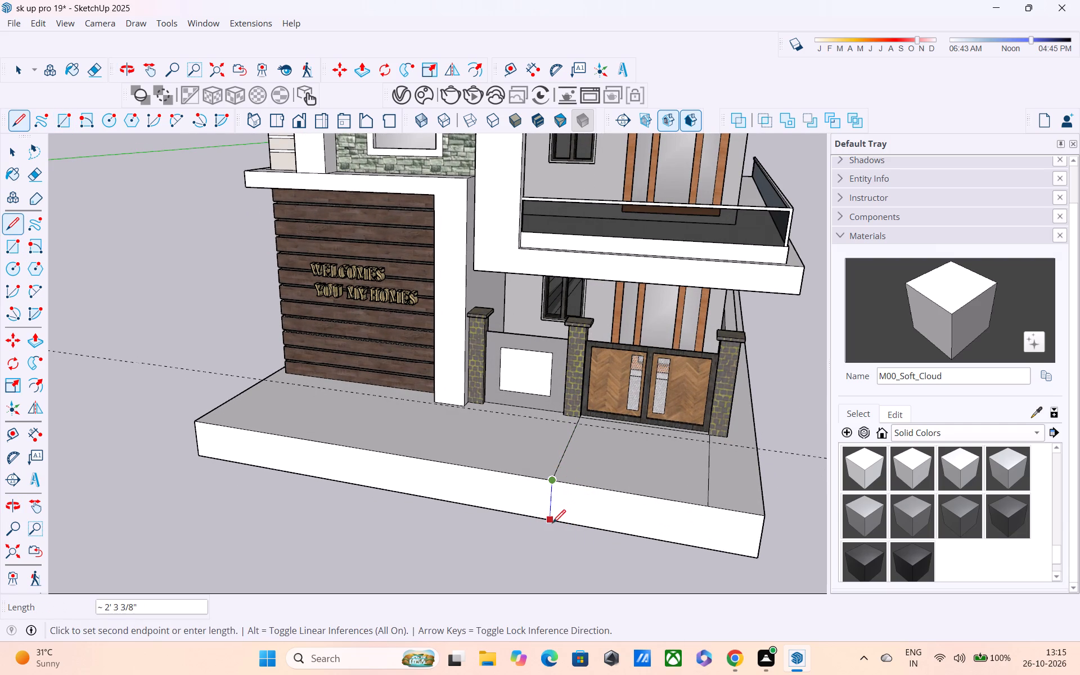
click(711, 508)
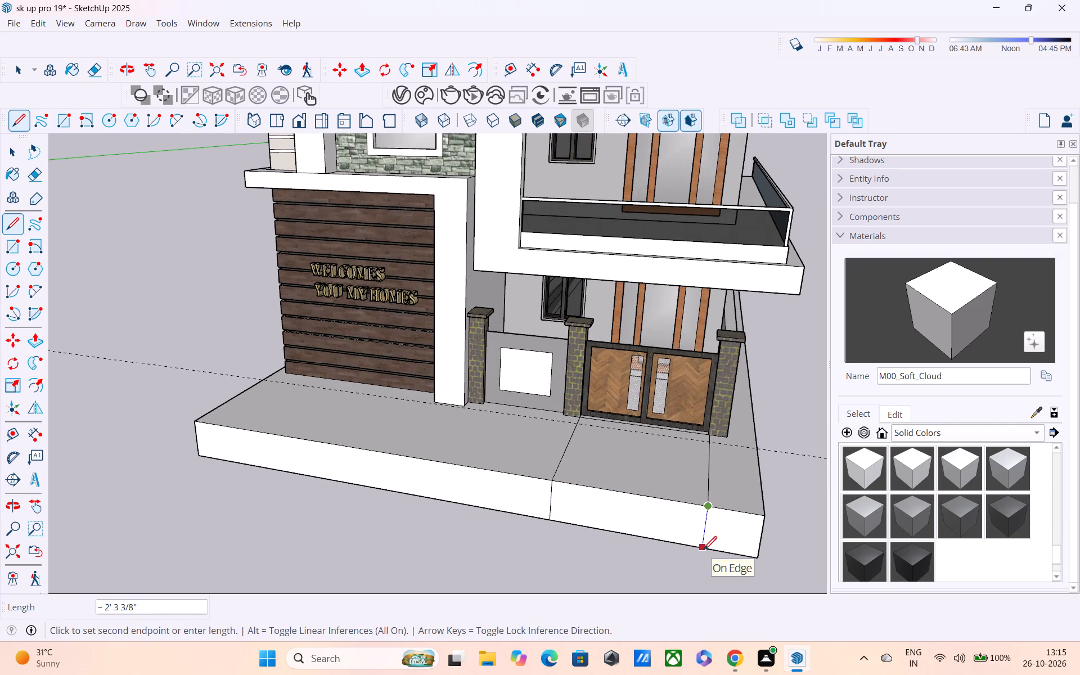
click(704, 551)
key(l)
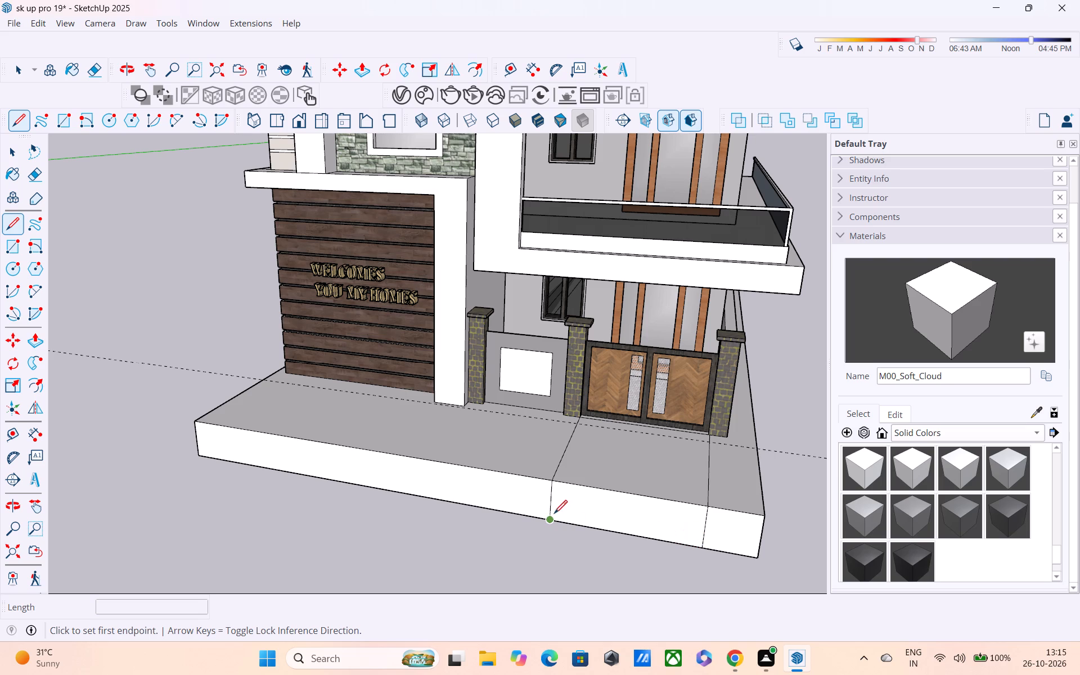
click(551, 511)
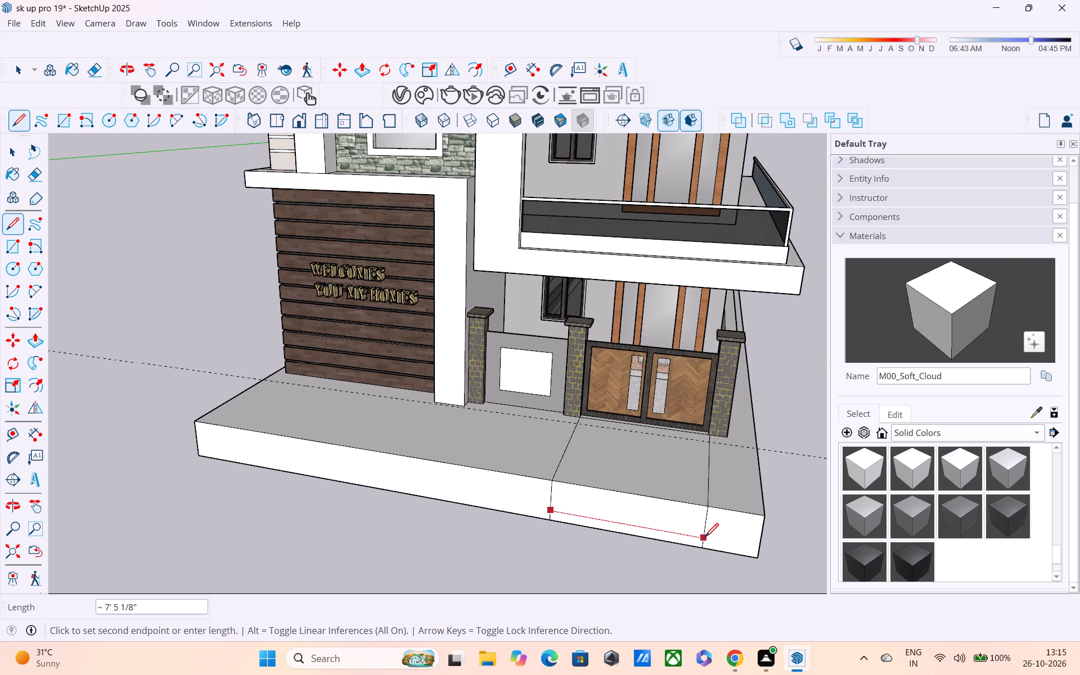
click(705, 538)
Draw a line about 7' 5" long across the gate rectangle, just behind the platform's front edge.
scroll(702, 520, up, 1)
middle_drag(702, 520, 530, 595)
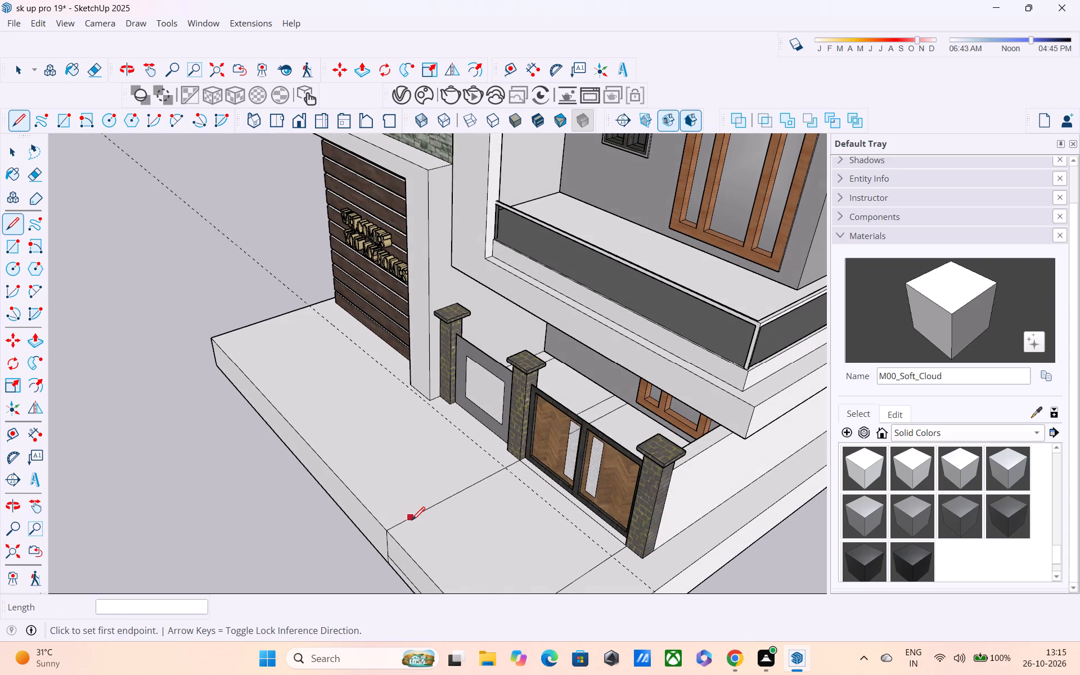
shift+middle_drag(431, 546, 444, 476)
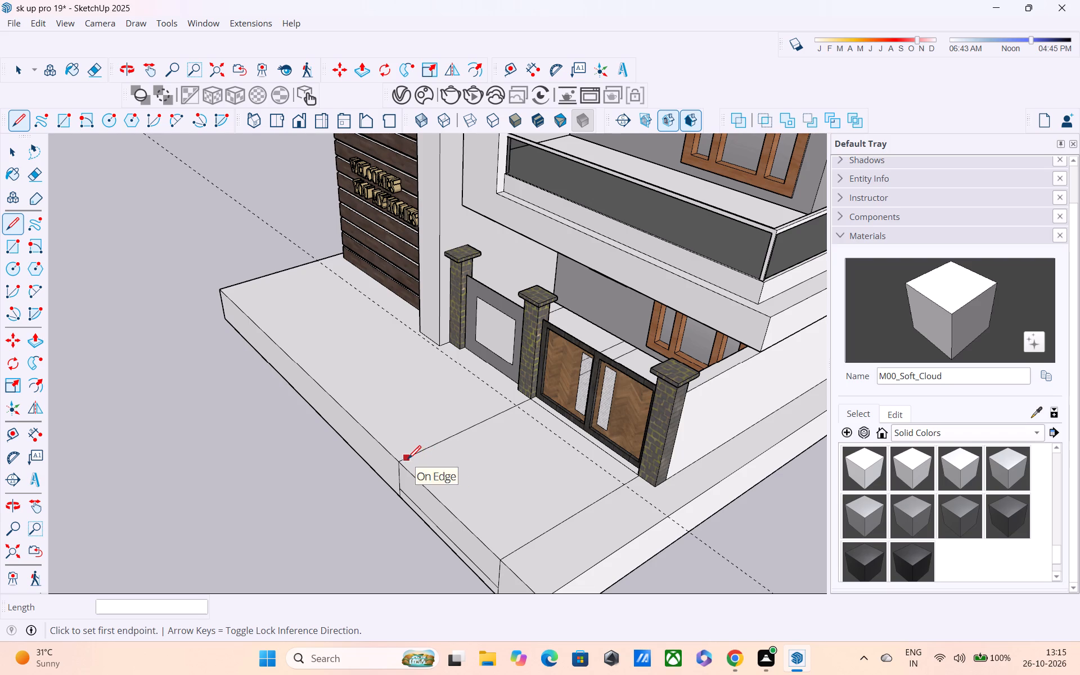
click(408, 460)
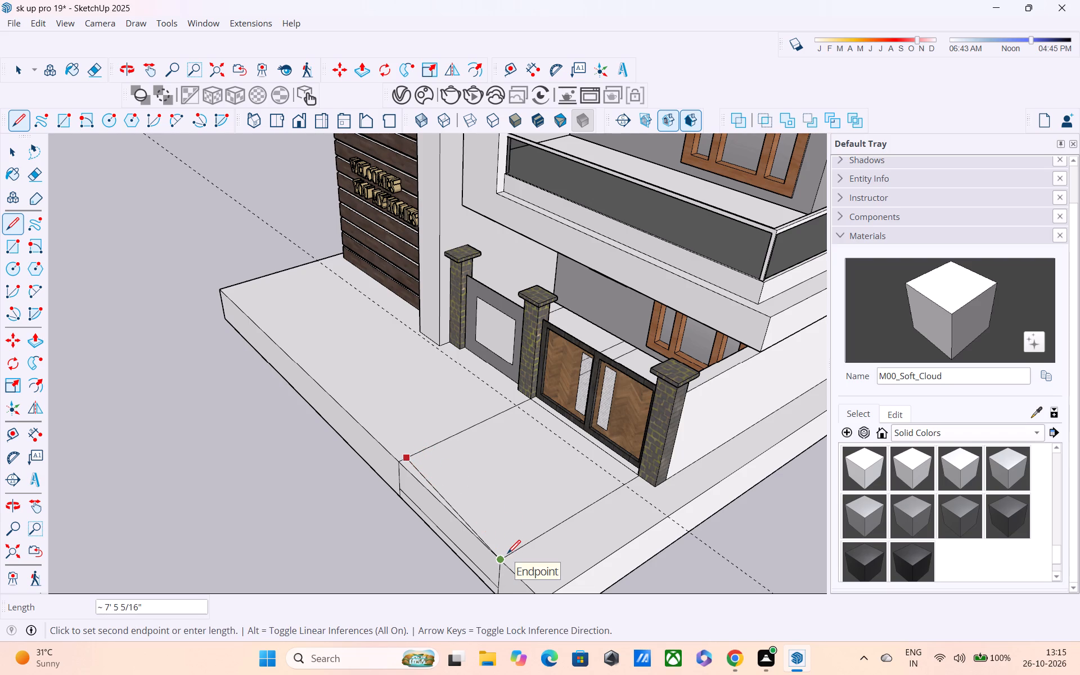
click(512, 553)
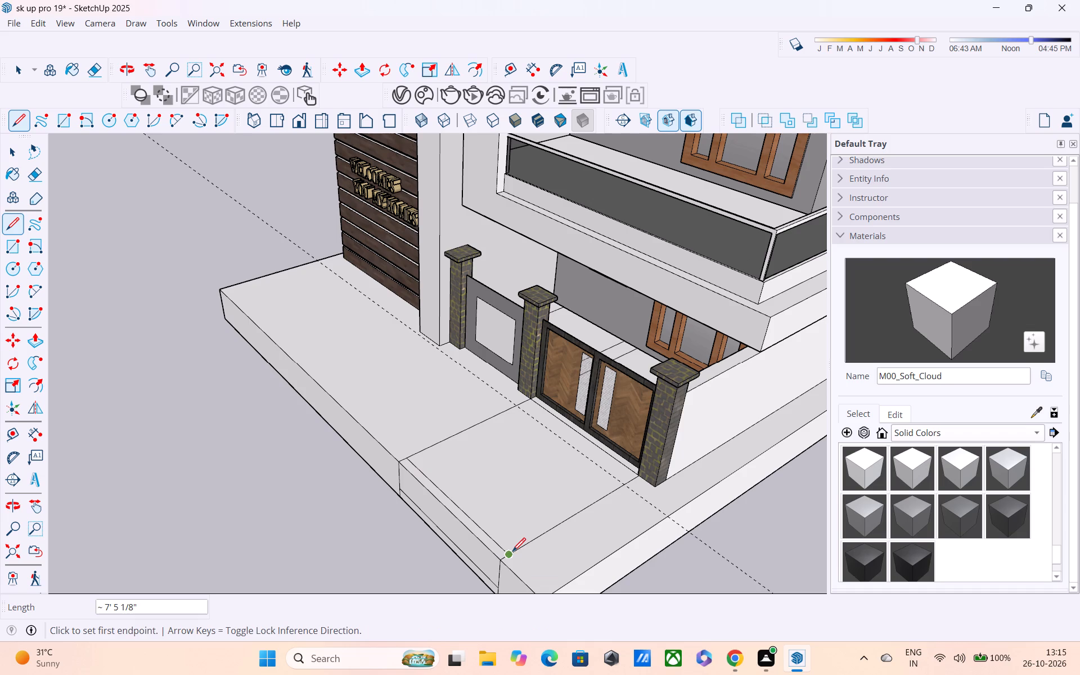
Push/Pull the narrow strip at the front of the gate rectangle down about 1' 8 5/8" to form a low step.
key(p)
click(488, 542)
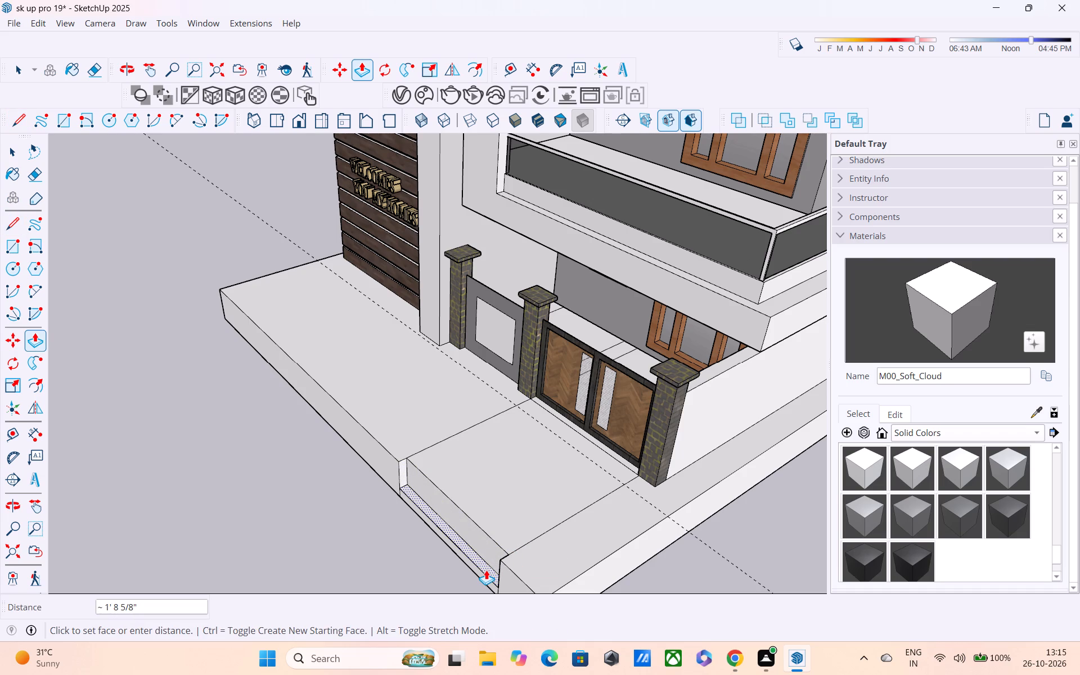
click(486, 570)
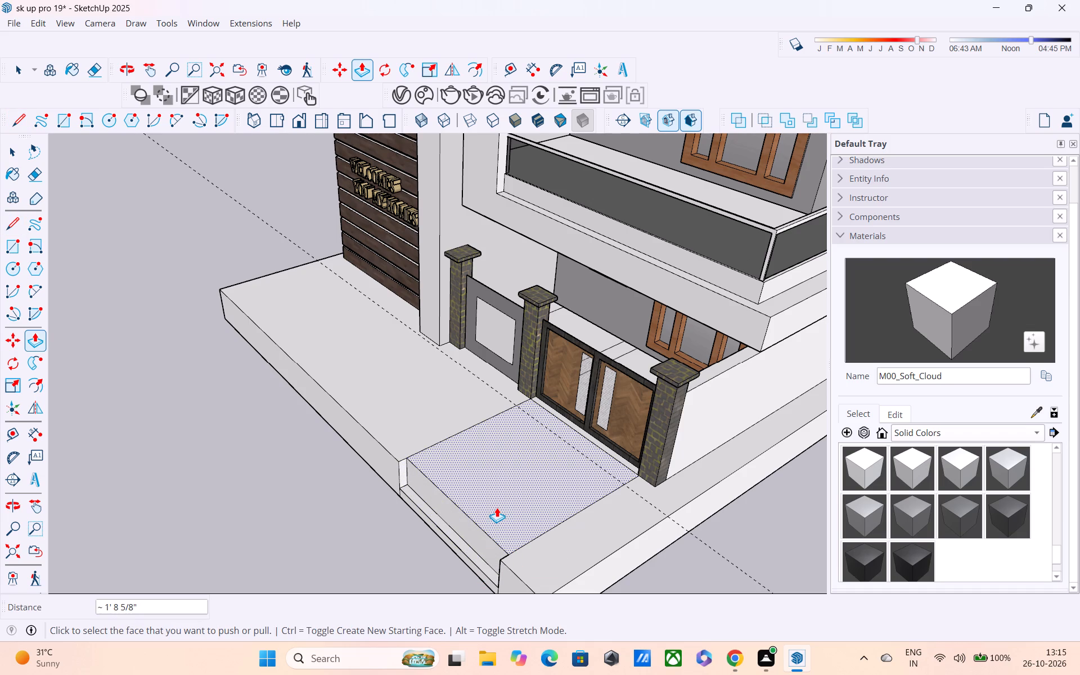
Delete the rectangular top face in front of the gate together with its bounding edges.
middle_drag(583, 447, 519, 492)
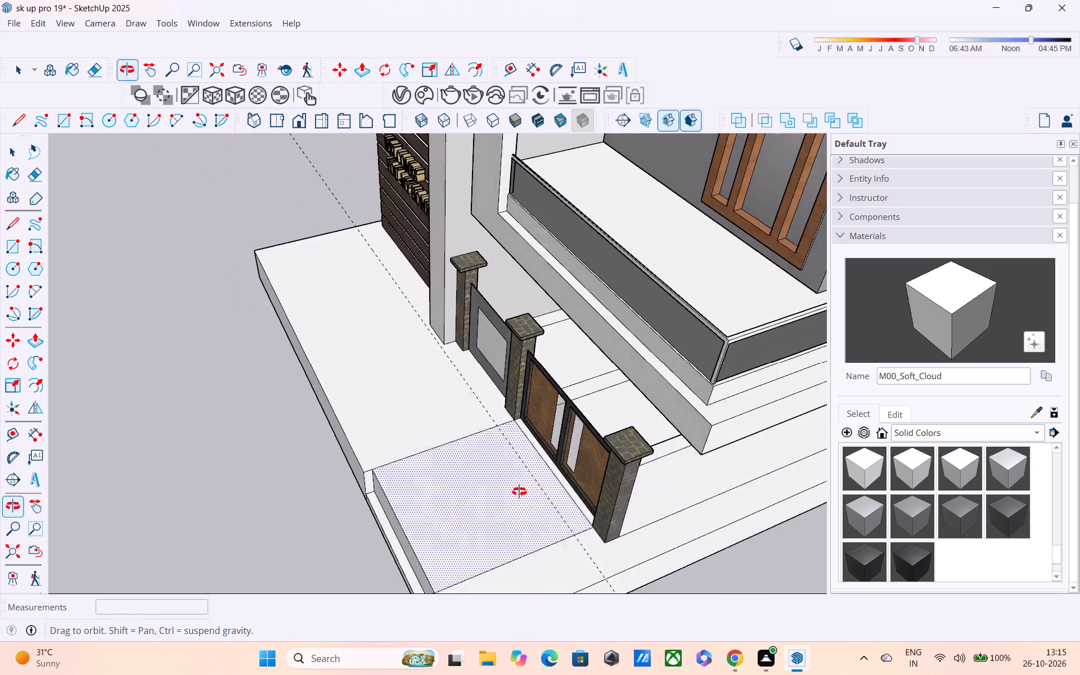
middle_drag(519, 492, 519, 492)
scroll(521, 492, up, 1)
scroll(521, 492, down, 1)
scroll(521, 492, up, 7)
key(space)
double_click(512, 506)
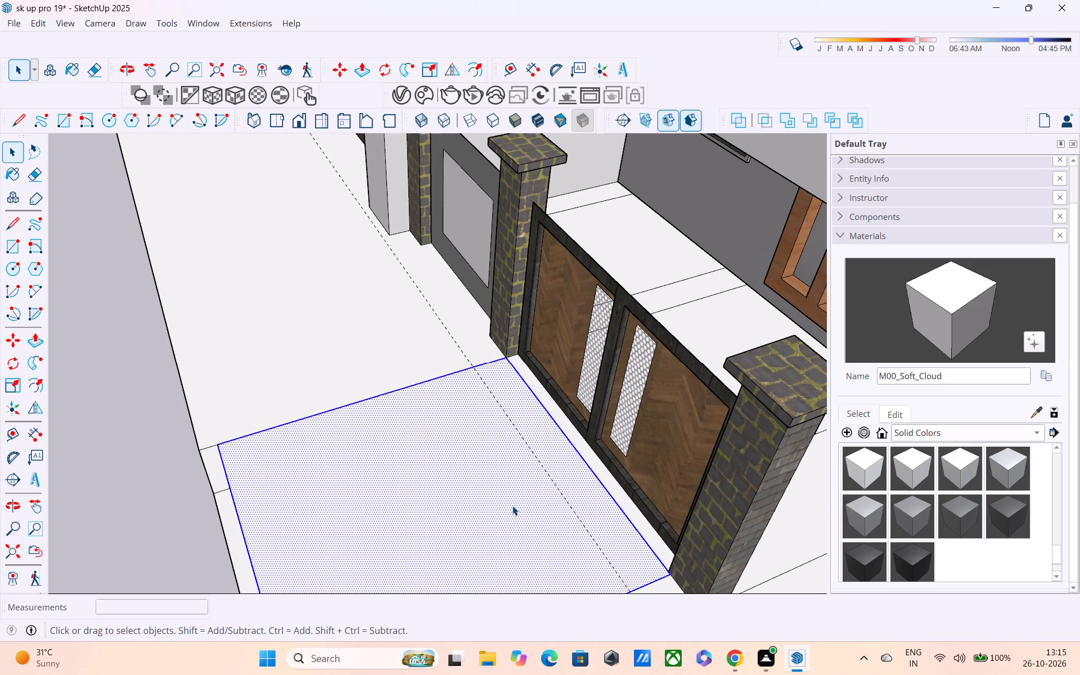
key(Delete)
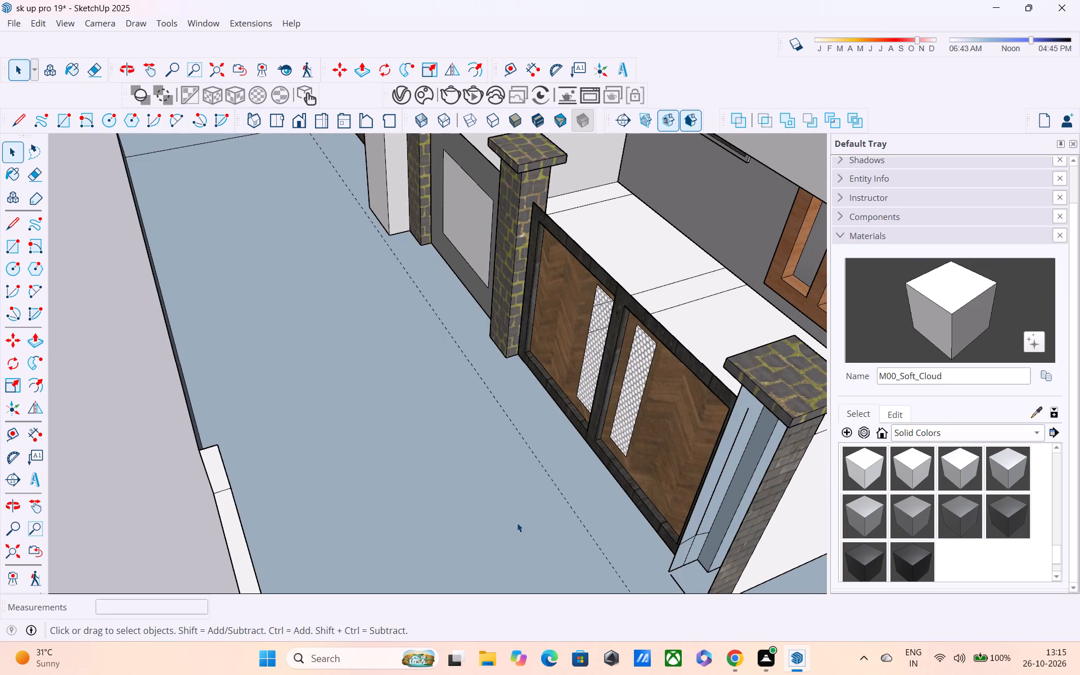
Undo the deletion of the rectangular top face in front of the gate.
key(ctrl+z)
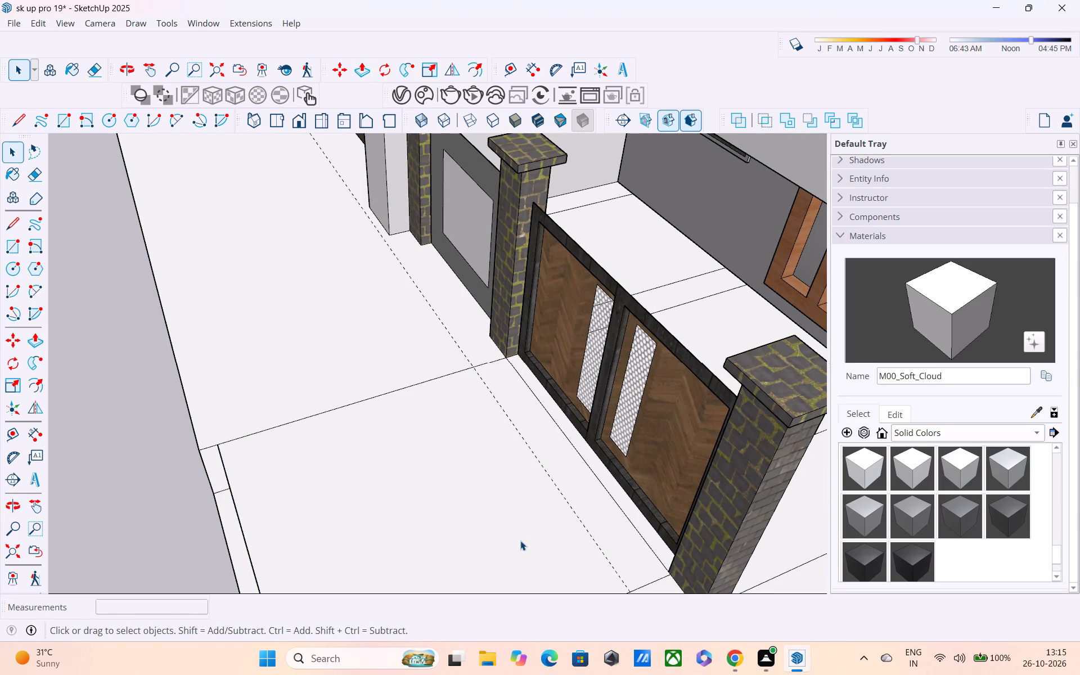
Push/Pull the rectangular face in front of the gate down about 1' 8 5/8" to meet the low front step.
key(p)
click(516, 549)
middle_drag(525, 565, 587, 456)
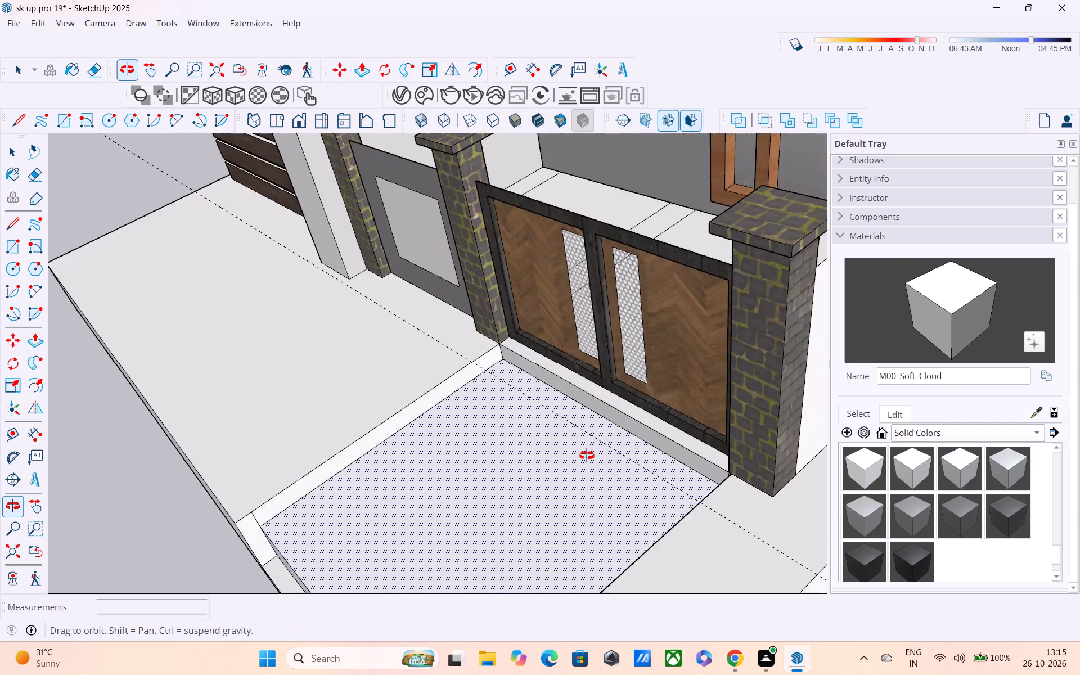
middle_drag(587, 456, 616, 218)
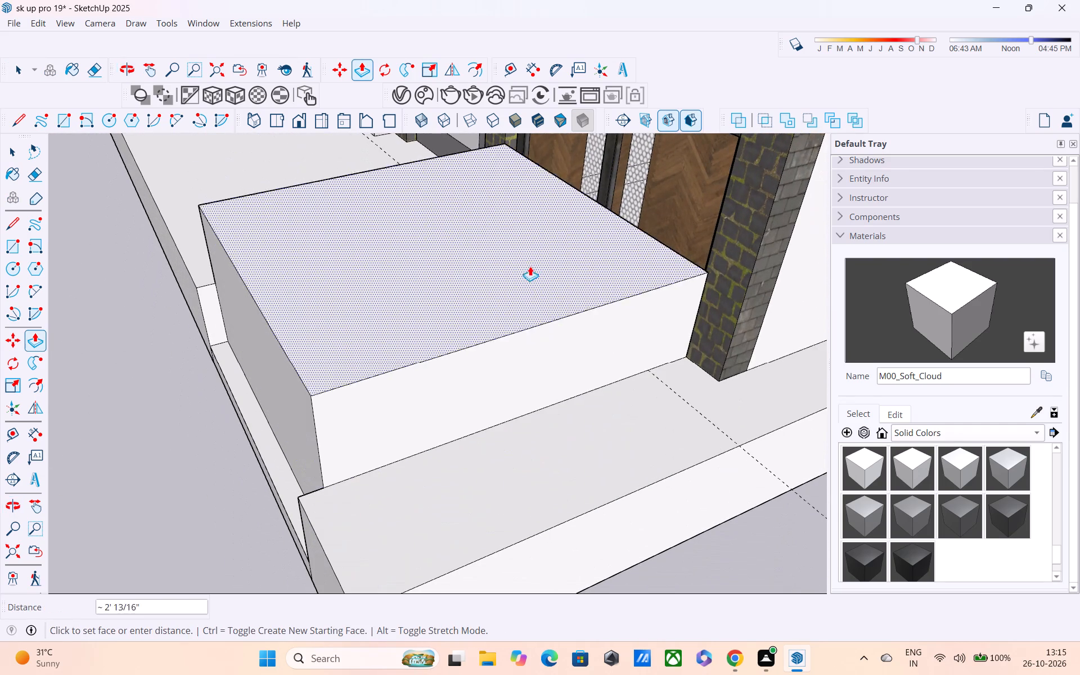
middle_drag(460, 358, 762, 238)
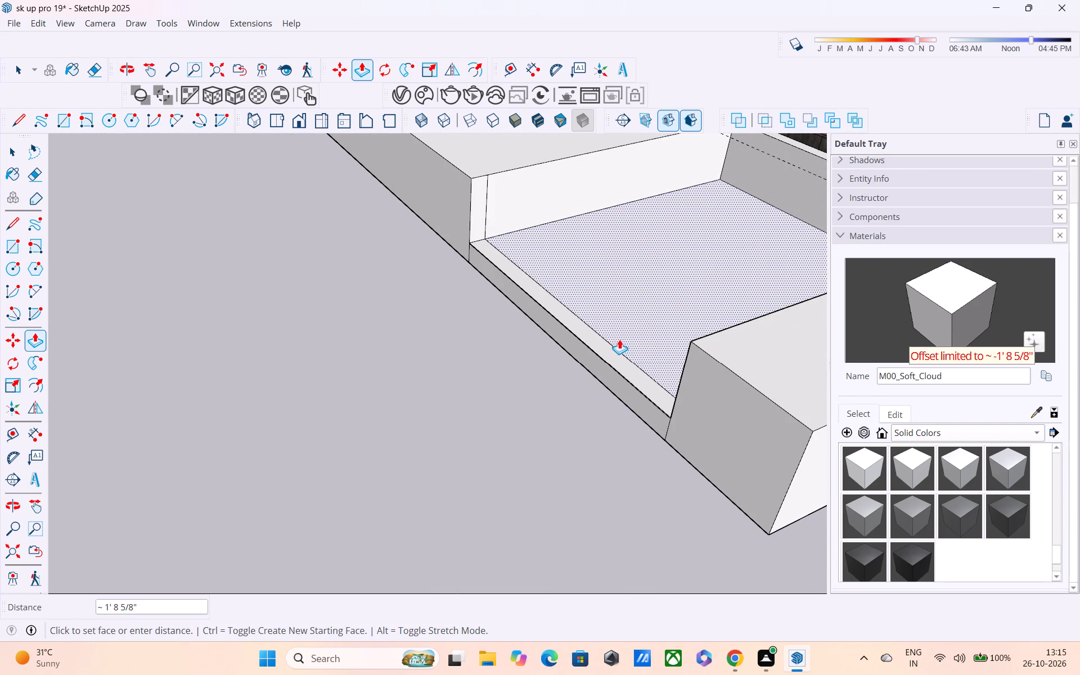
click(615, 343)
middle_drag(638, 343, 717, 358)
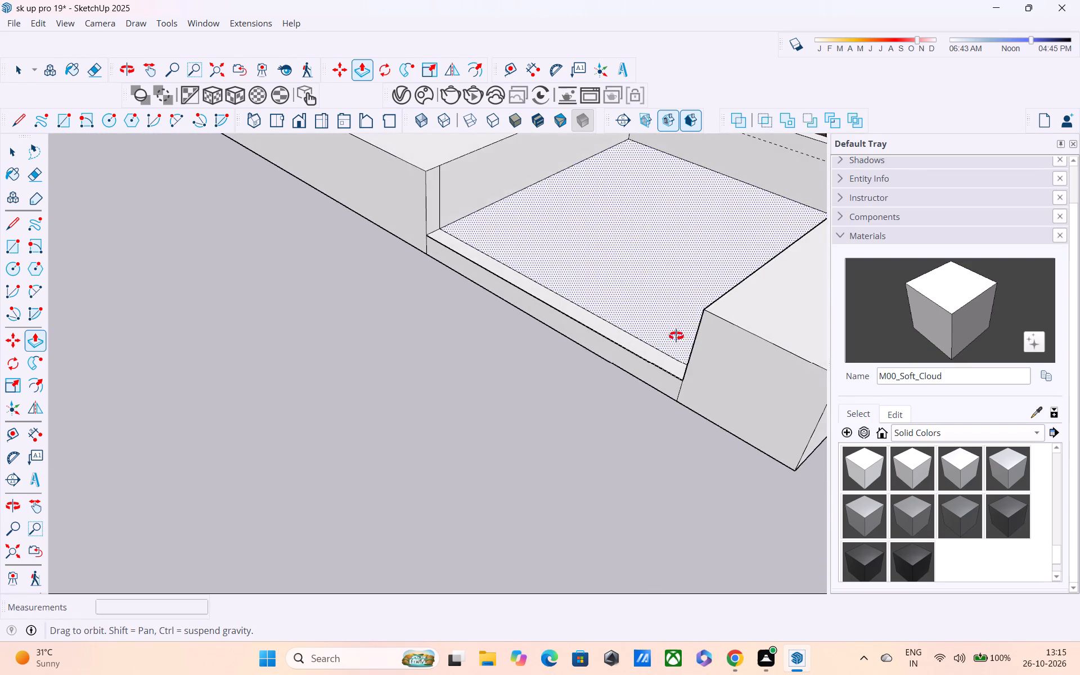
middle_drag(676, 415, 687, 539)
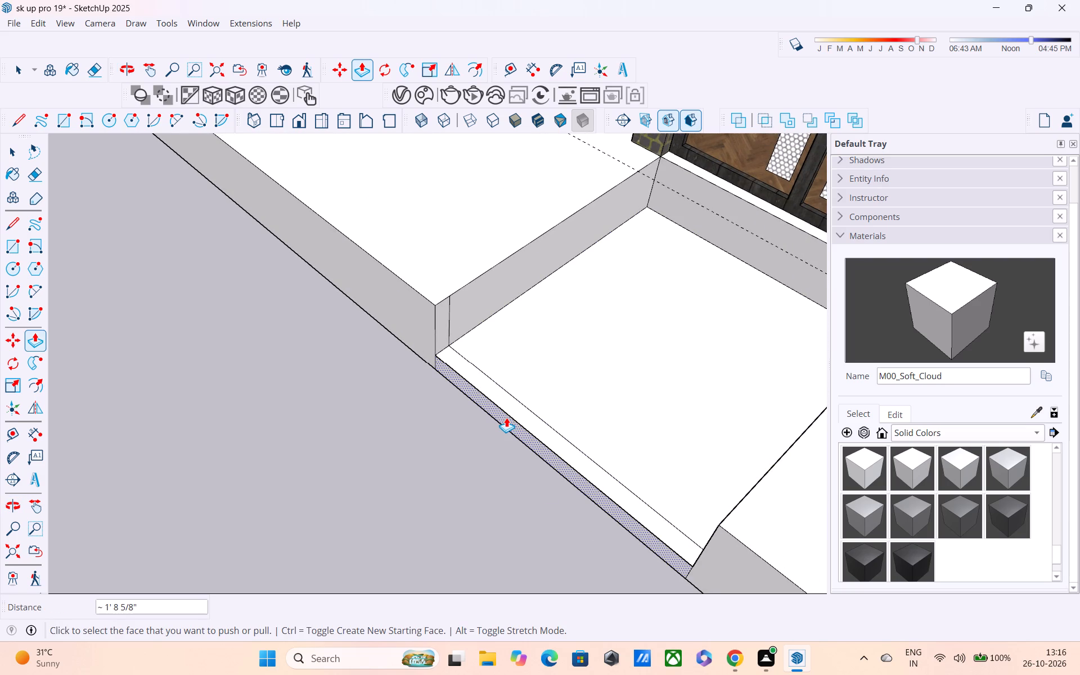
Draw a sloping rectangle about 7' 2" by 8' 7 1/2" from the front step's lower corner up to the edge below the gate.
key(r)
click(441, 354)
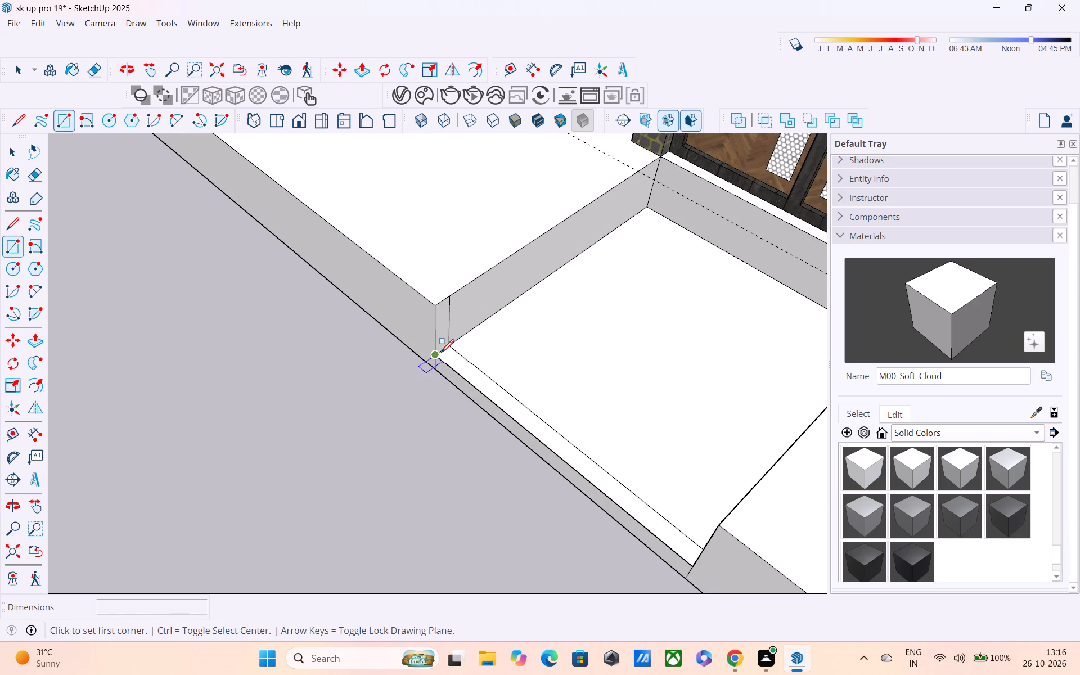
shift+middle_drag(732, 350, 605, 402)
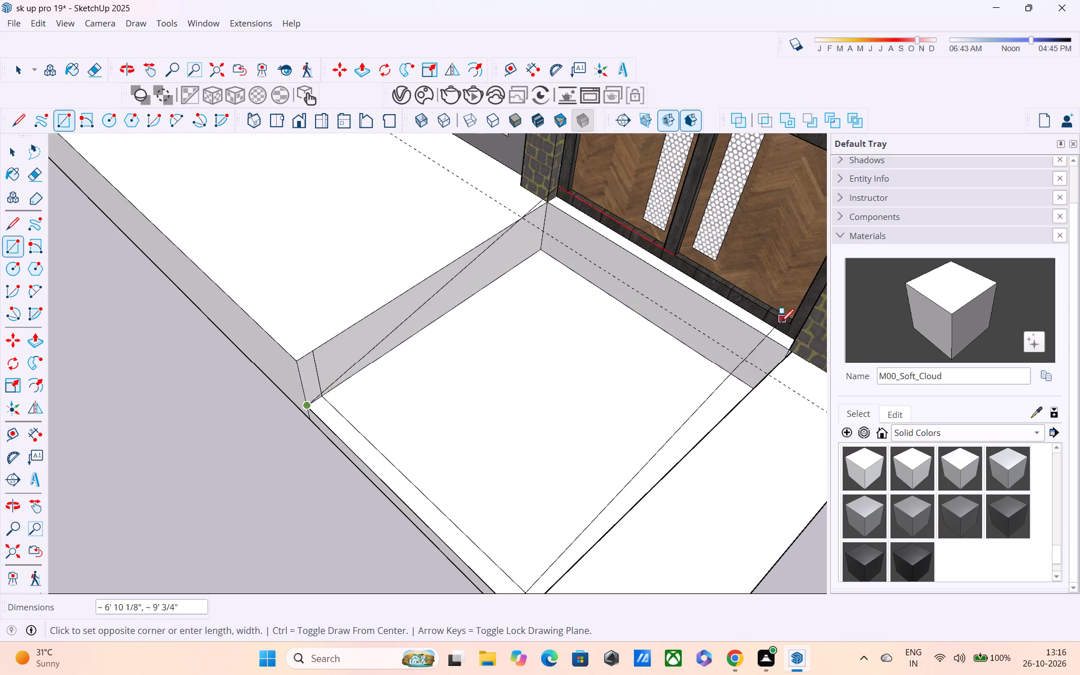
middle_drag(790, 344, 765, 339)
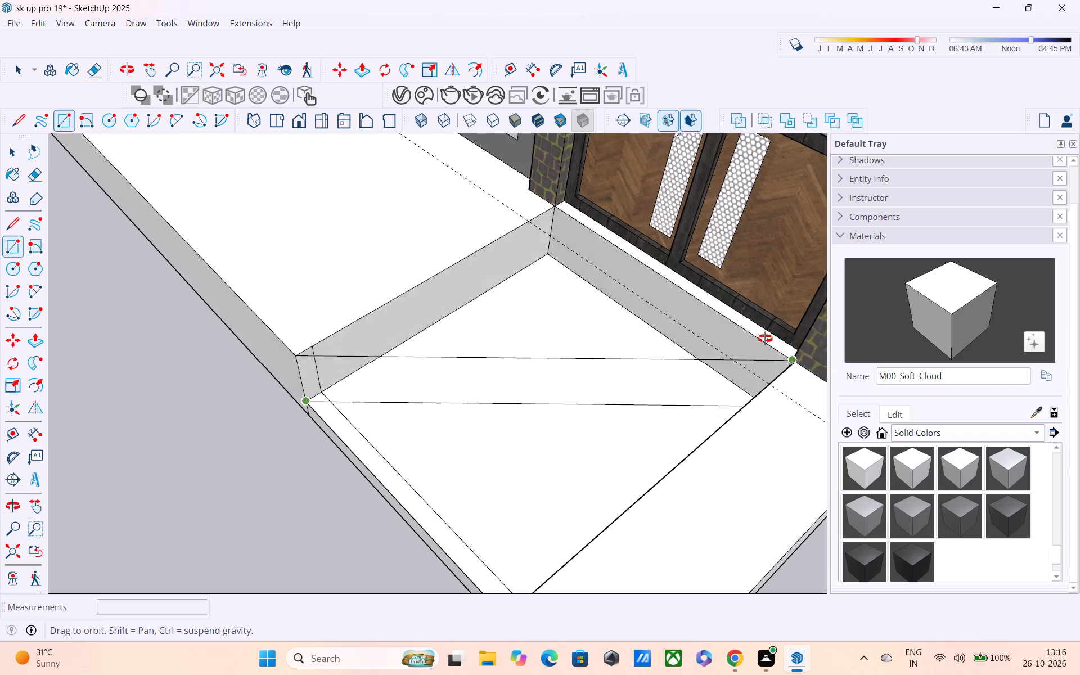
middle_drag(765, 339, 564, 289)
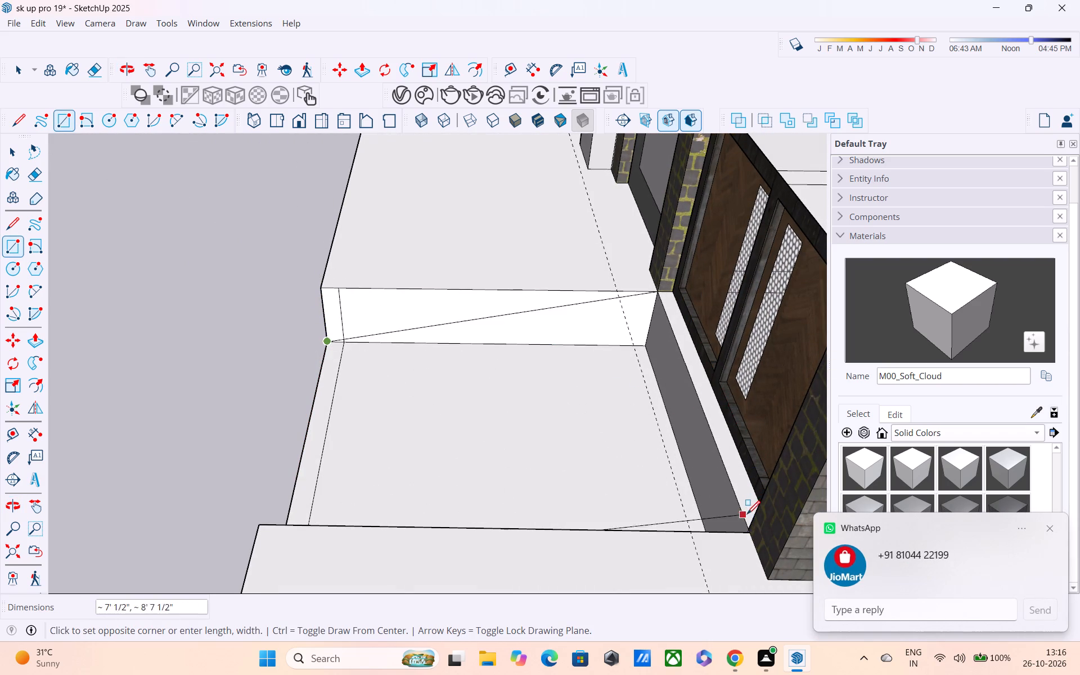
middle_drag(746, 518, 760, 519)
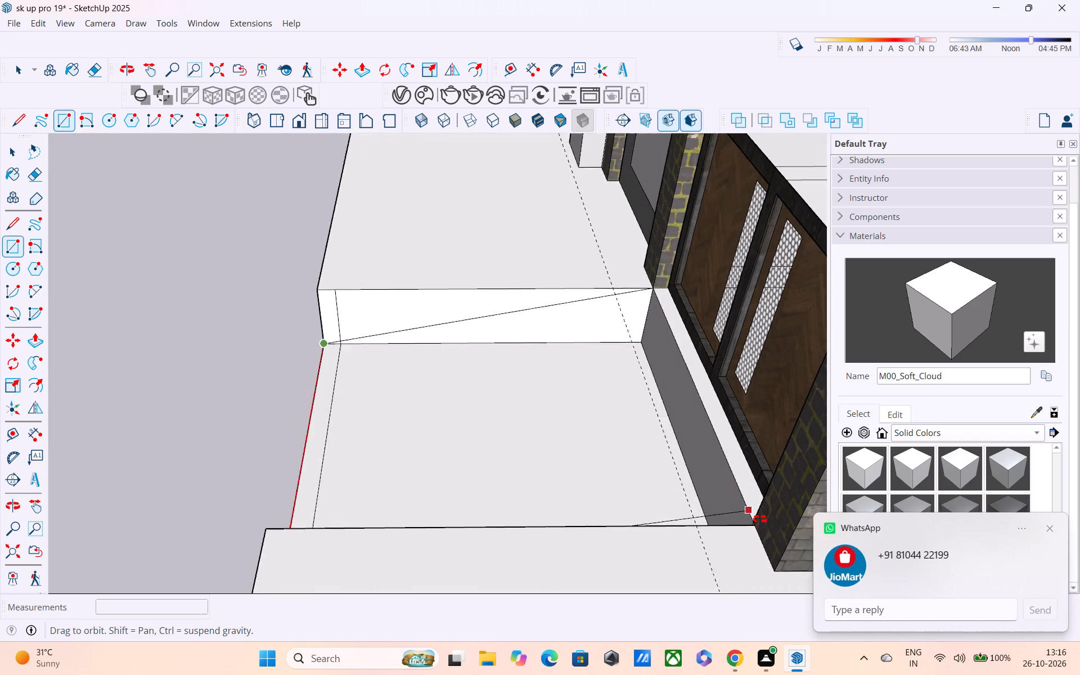
middle_drag(760, 519, 884, 493)
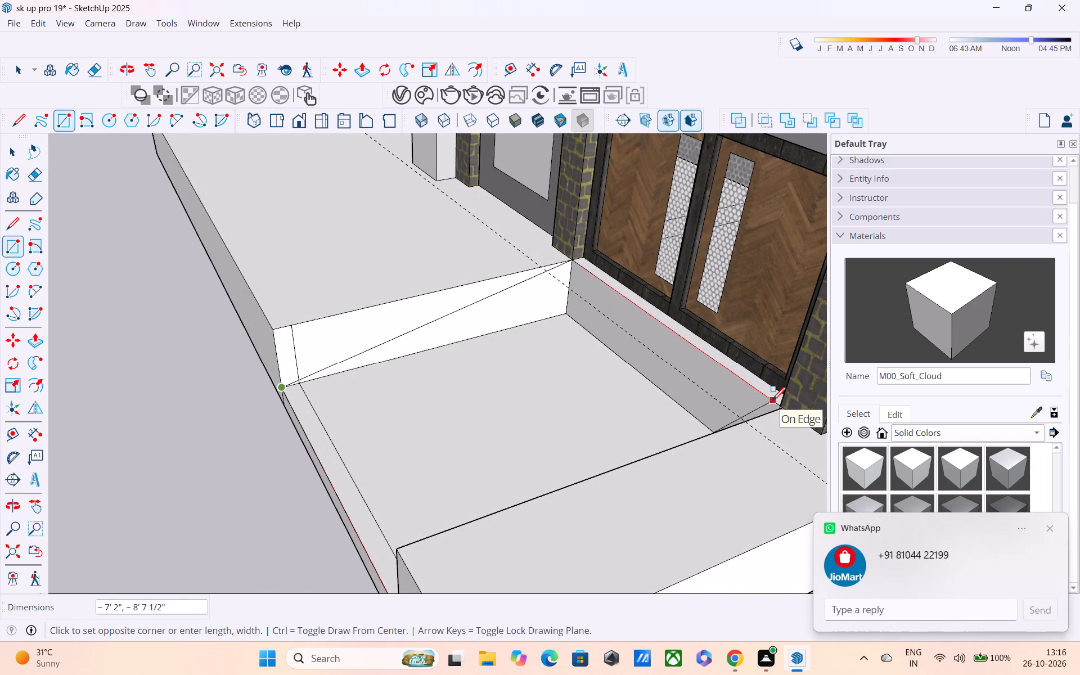
click(772, 402)
middle_drag(620, 445, 841, 403)
middle_drag(688, 399, 710, 418)
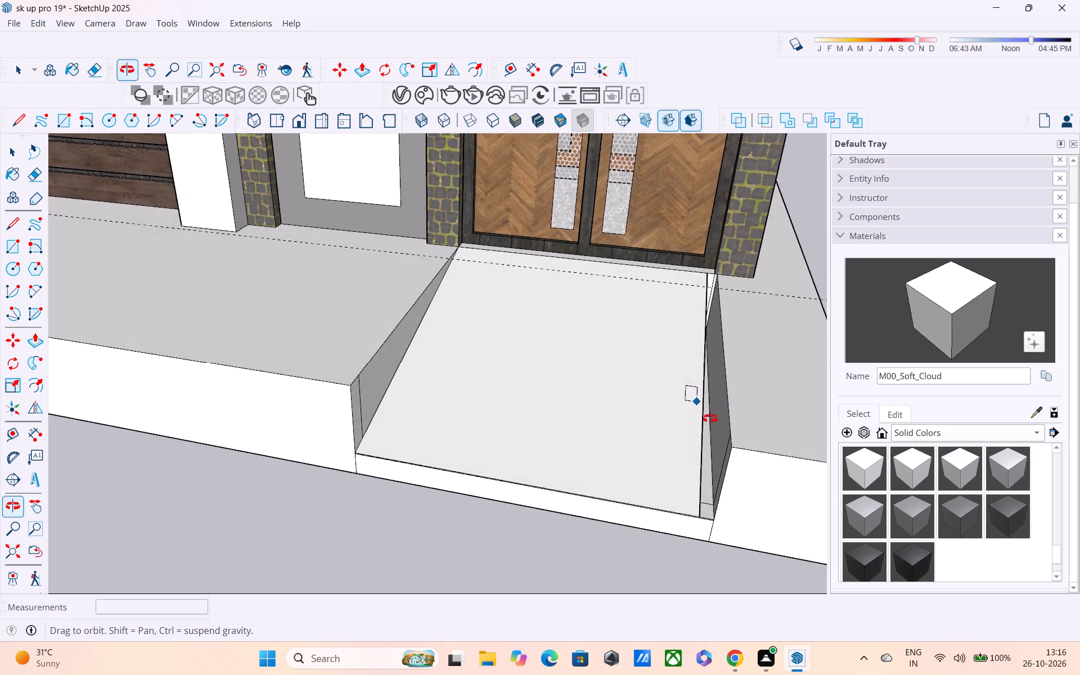
middle_drag(710, 418, 618, 415)
middle_drag(644, 430, 708, 375)
Scale the sloping ramp face along the red axis until its free side meets the recess's side wall.
key(space)
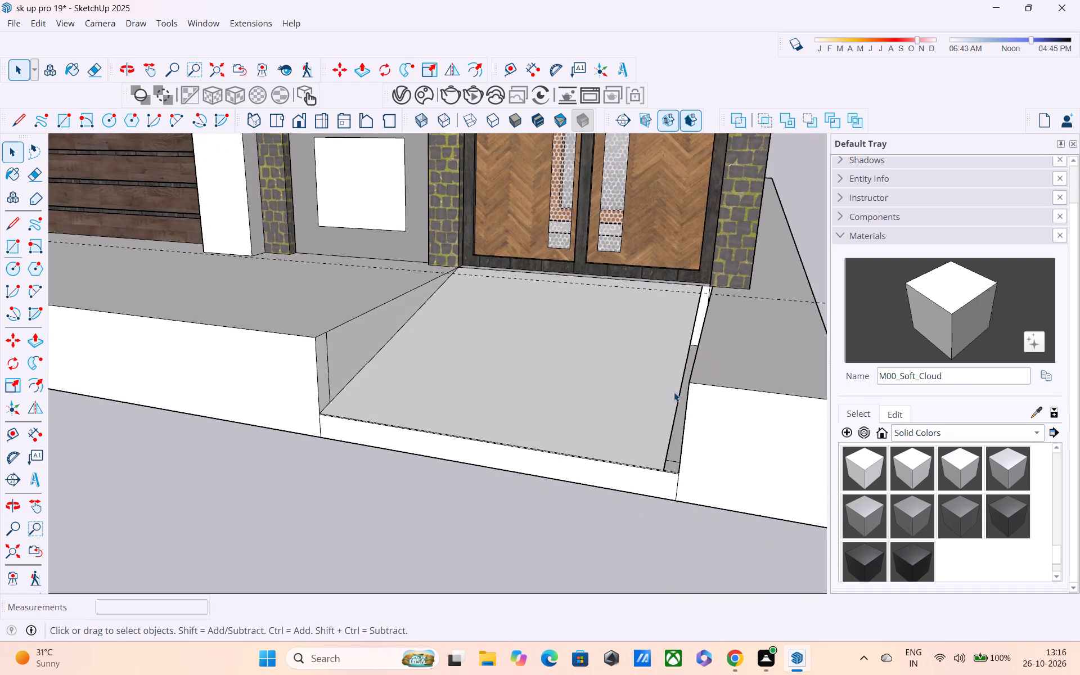
click(674, 396)
double_click(677, 407)
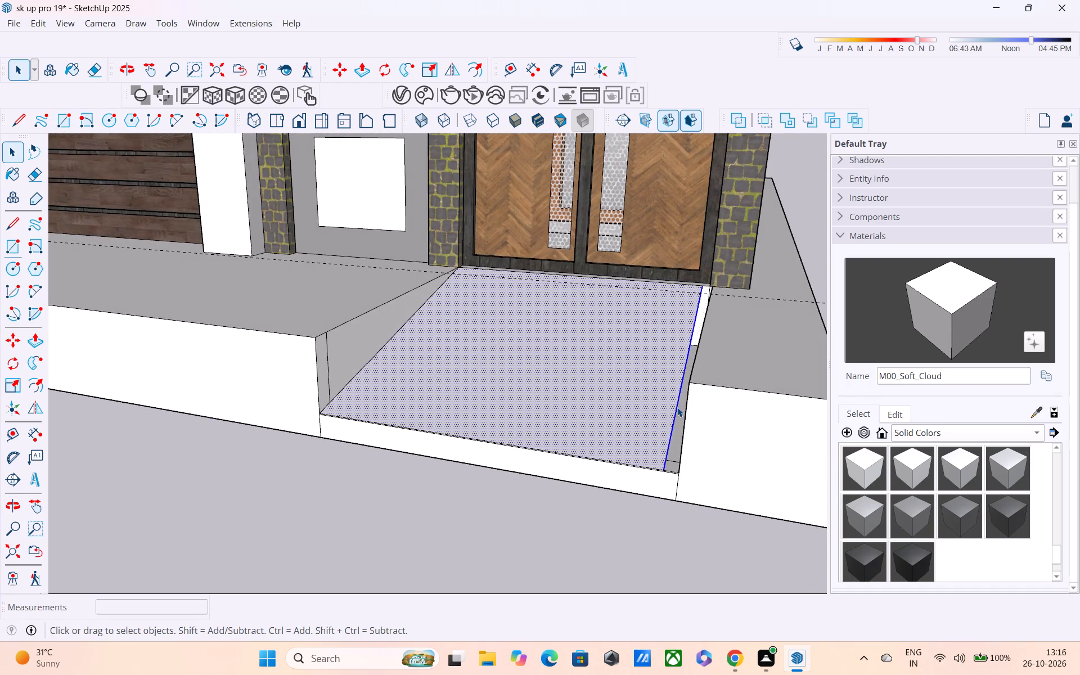
double_click(677, 407)
triple_click(655, 402)
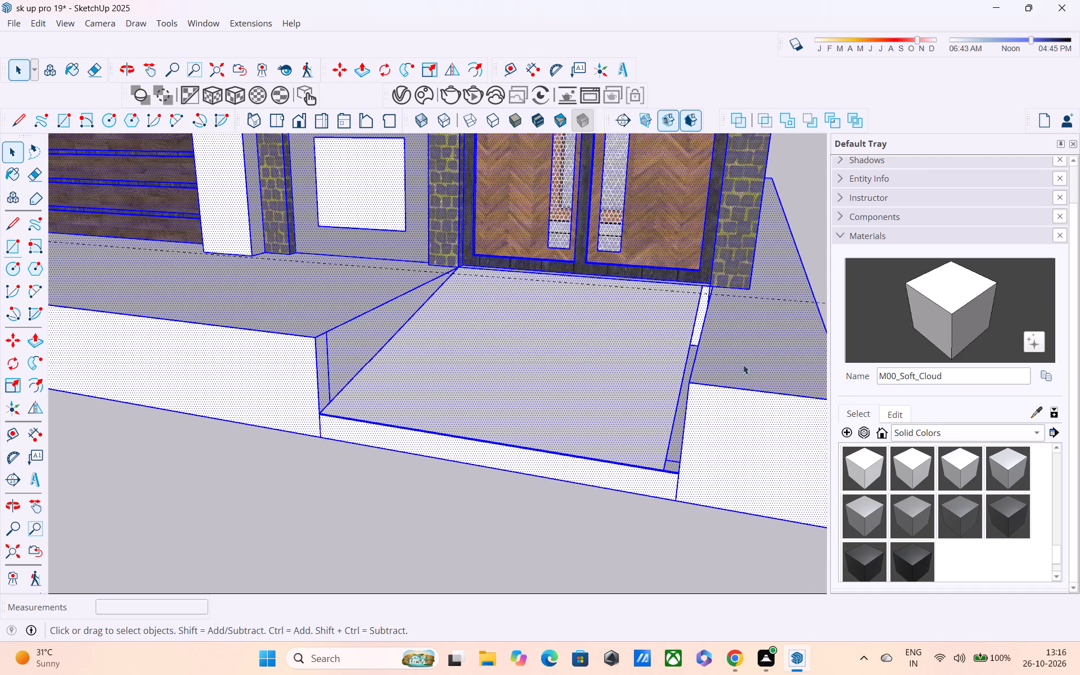
click(534, 536)
double_click(611, 435)
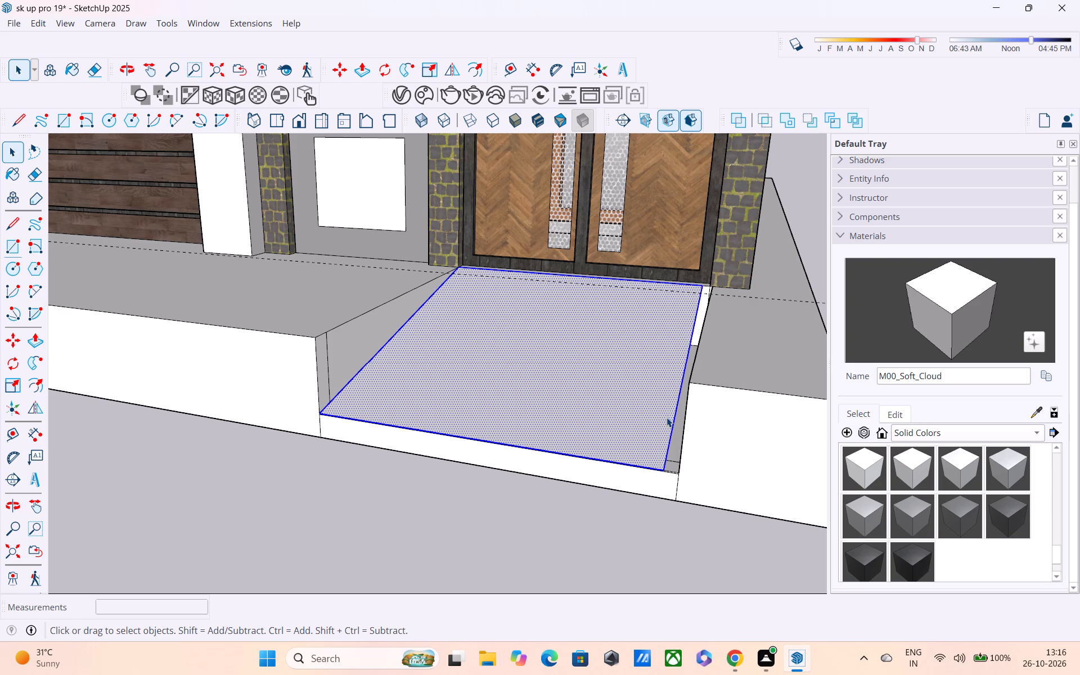
key(s)
middle_drag(683, 385, 705, 404)
scroll(689, 391, up, 3)
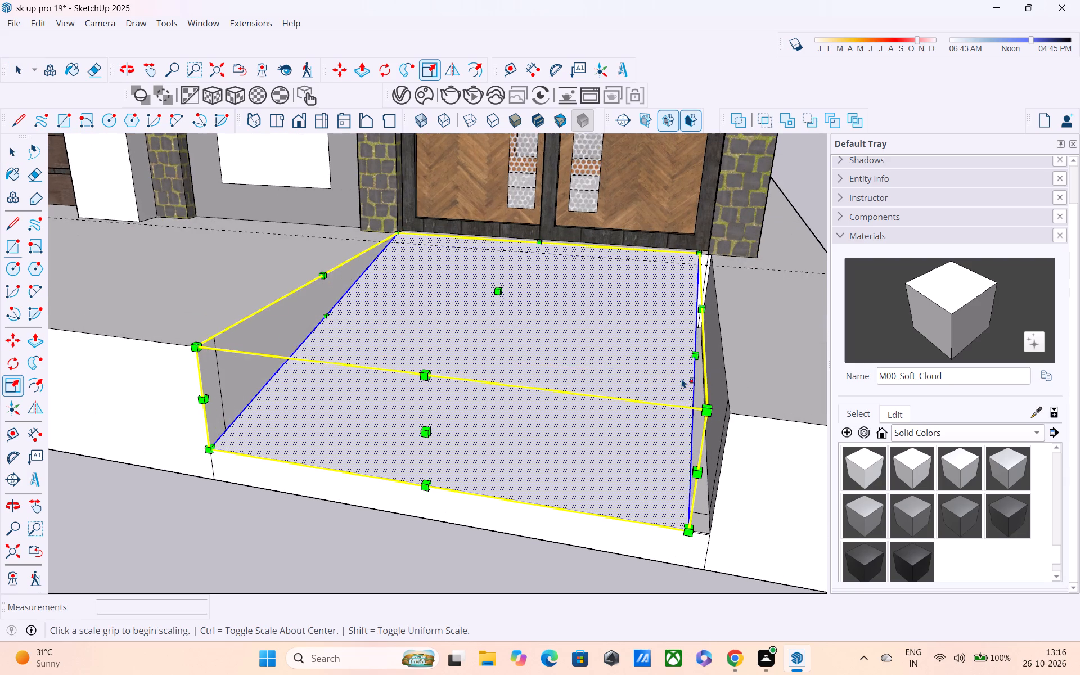
scroll(704, 402, up, 1)
middle_drag(700, 402, 680, 380)
scroll(683, 357, up, 7)
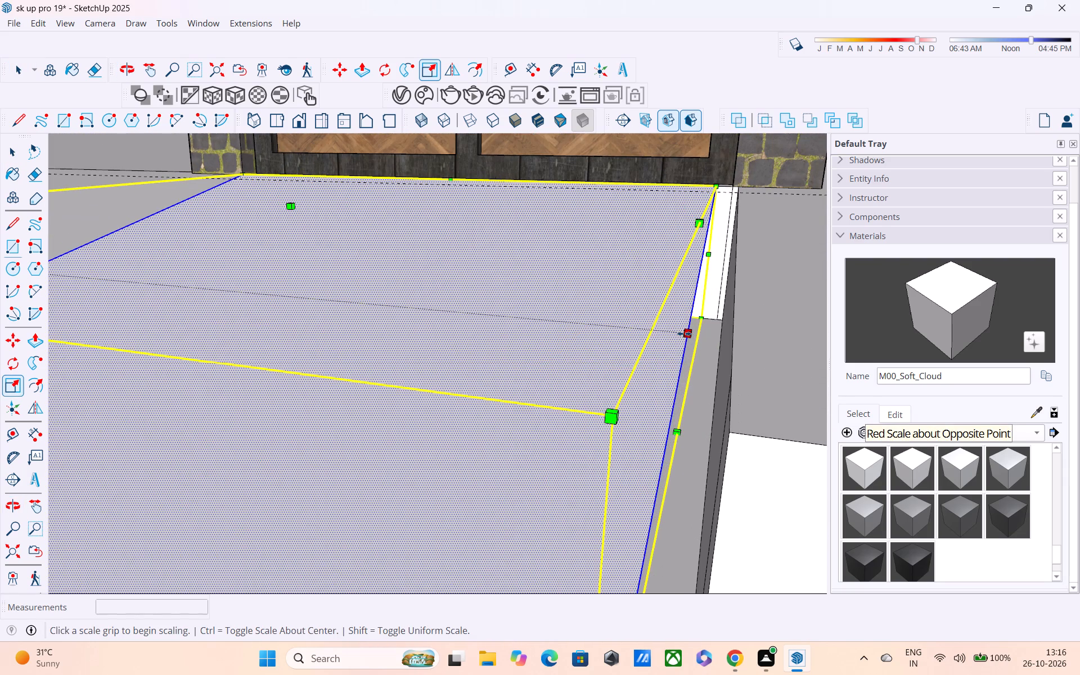
drag(688, 334, 730, 341)
scroll(731, 341, down, 4)
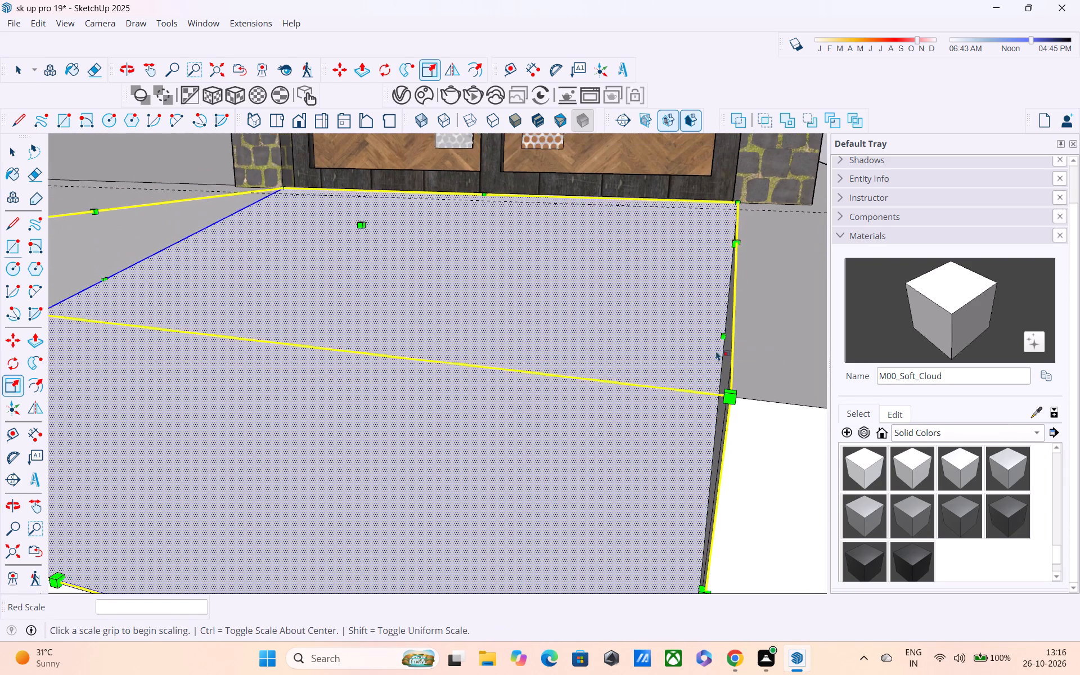
scroll(715, 351, down, 4)
middle_drag(595, 390, 722, 393)
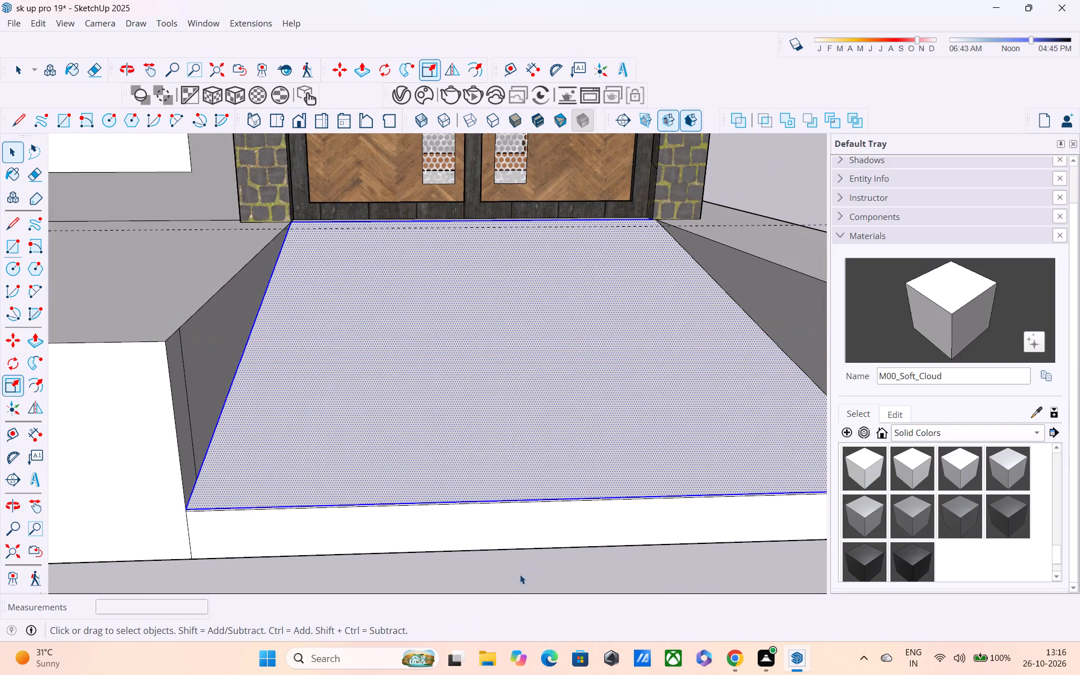
key(space)
click(507, 569)
Delete the dashed guide line running across the platform in front of the gate.
scroll(514, 528, down, 4)
middle_drag(517, 519, 478, 538)
scroll(475, 526, down, 2)
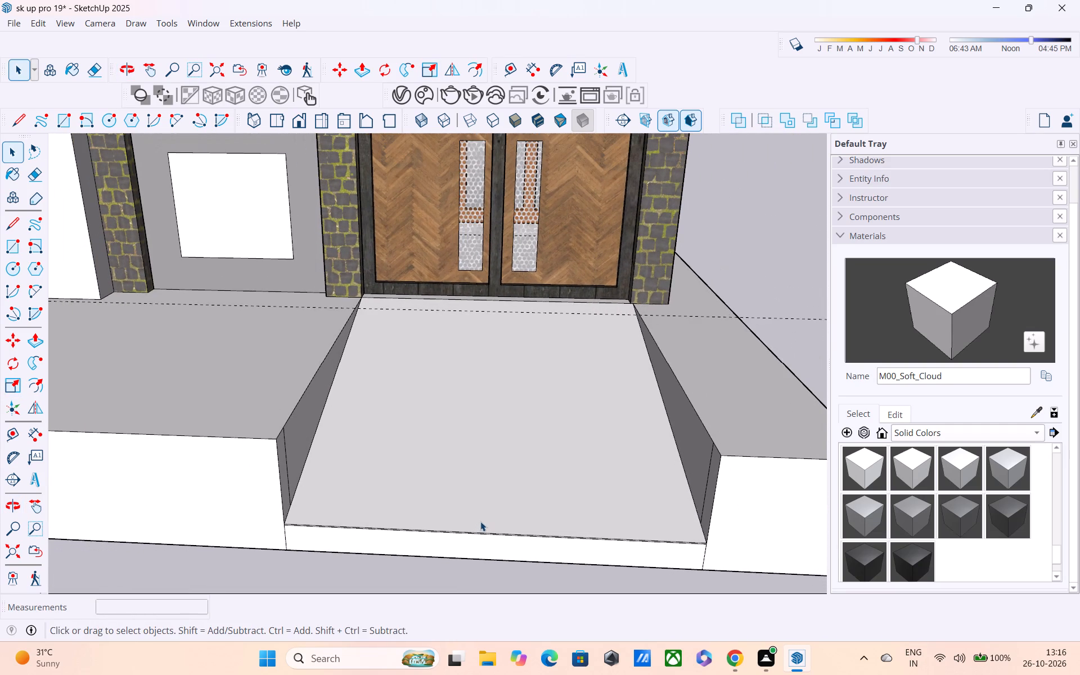
scroll(481, 521, down, 1)
middle_drag(484, 517, 536, 566)
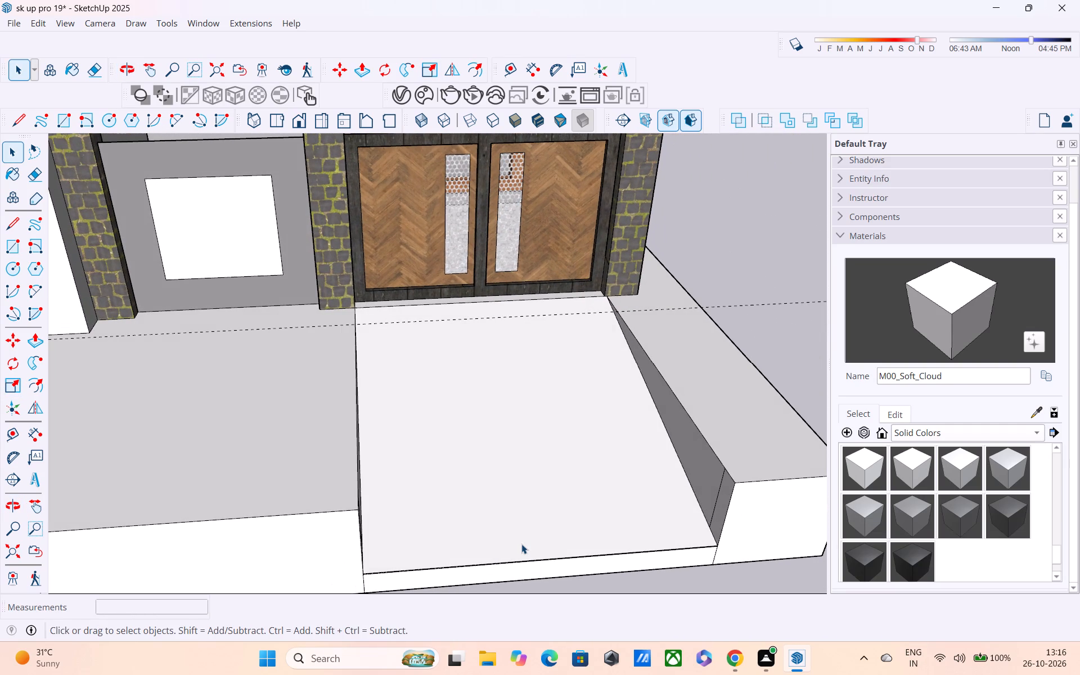
scroll(534, 534, down, 5)
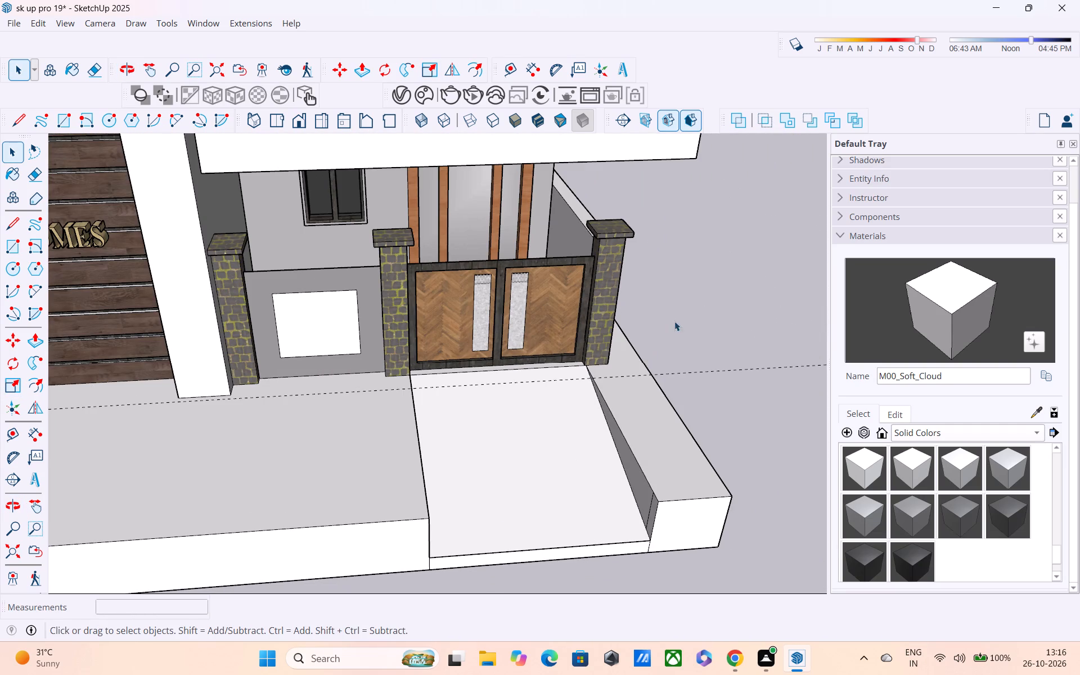
click(709, 368)
click(709, 372)
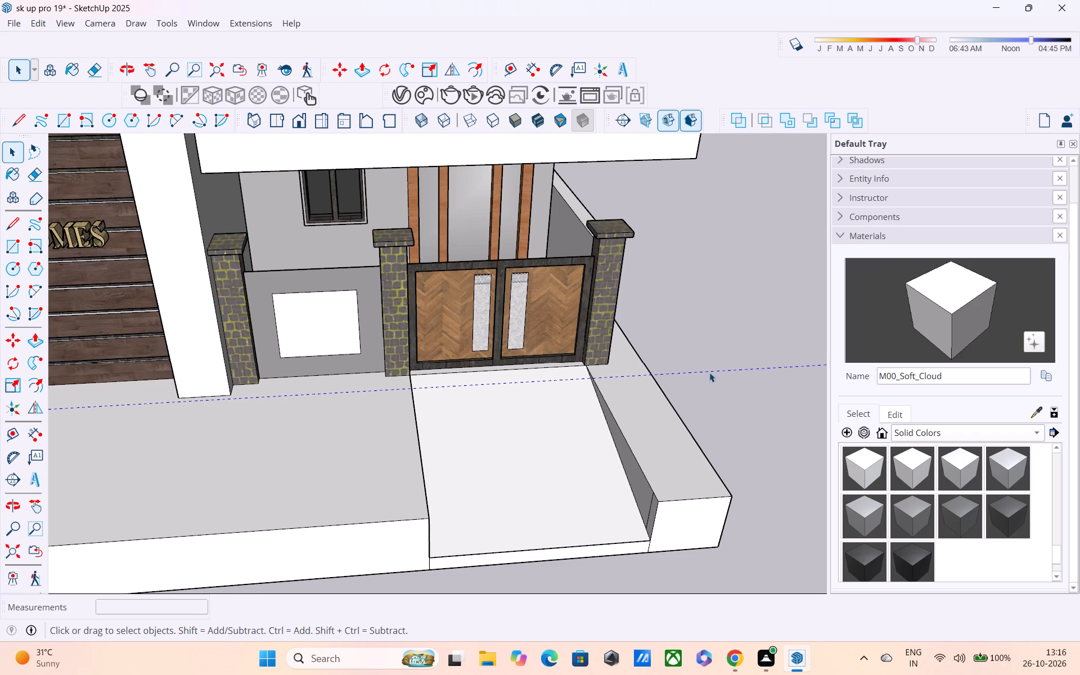
key(Delete)
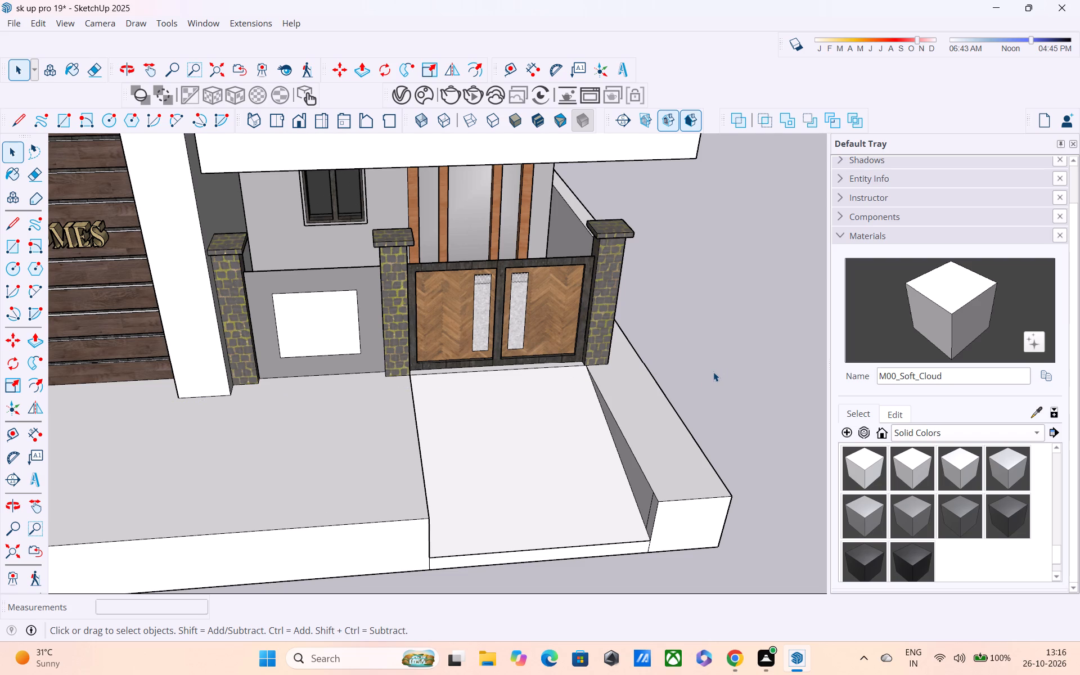
Erase the leftover vertical edges near the front of the ramp's two side walls.
middle_drag(631, 396, 253, 403)
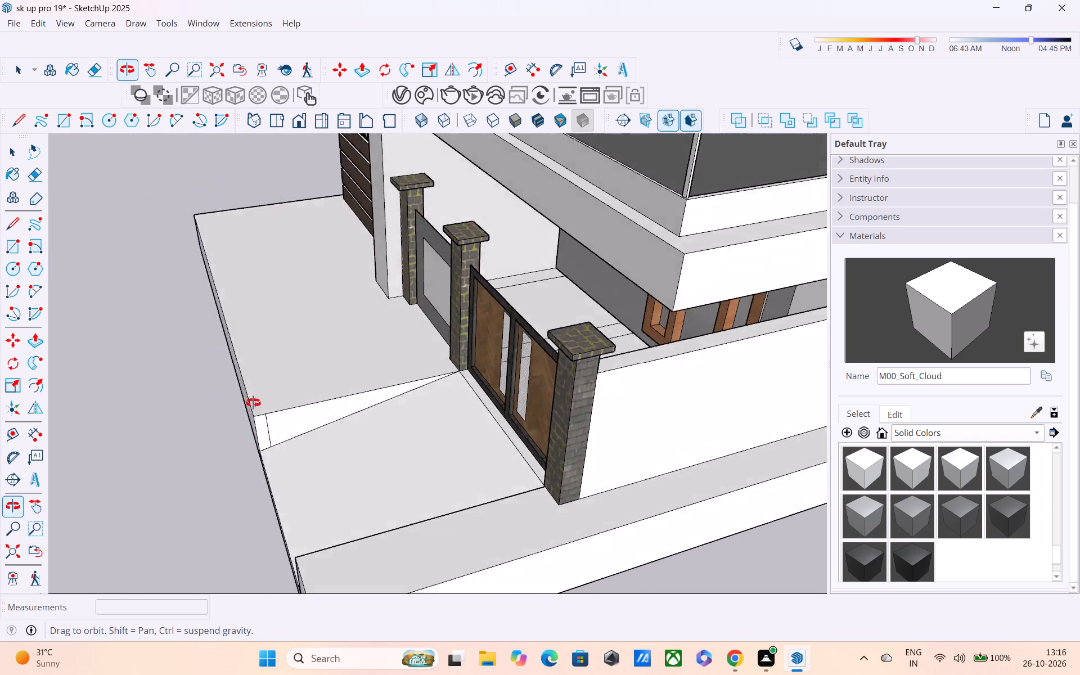
middle_drag(253, 403, 439, 287)
key(e)
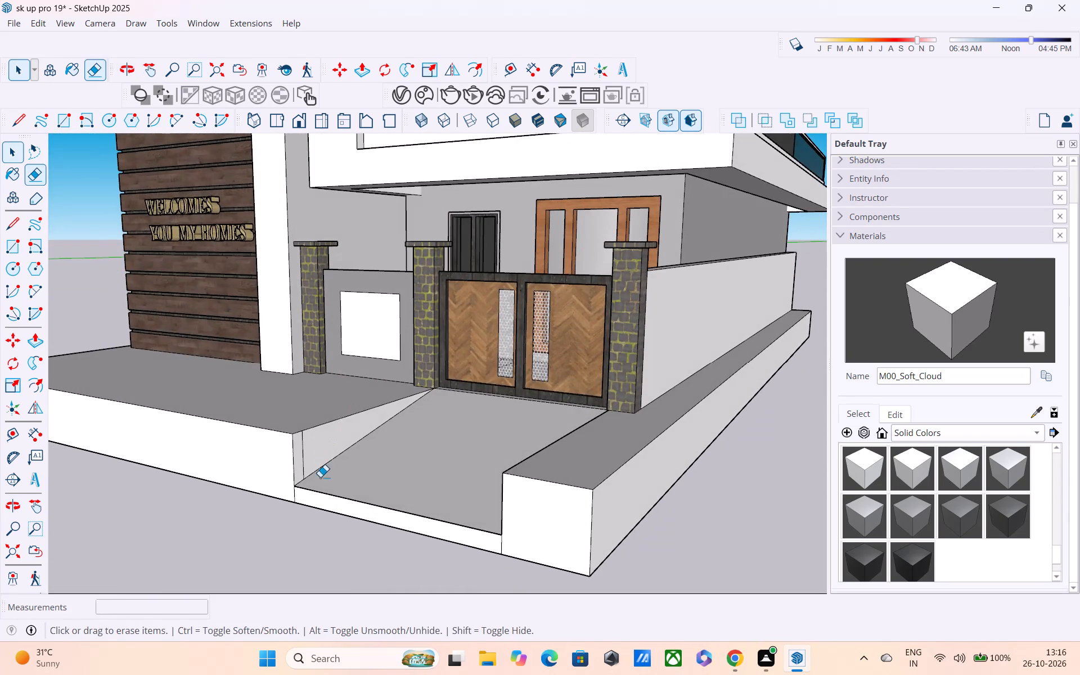
scroll(313, 496, up, 3)
click(301, 431)
middle_drag(374, 444, 829, 380)
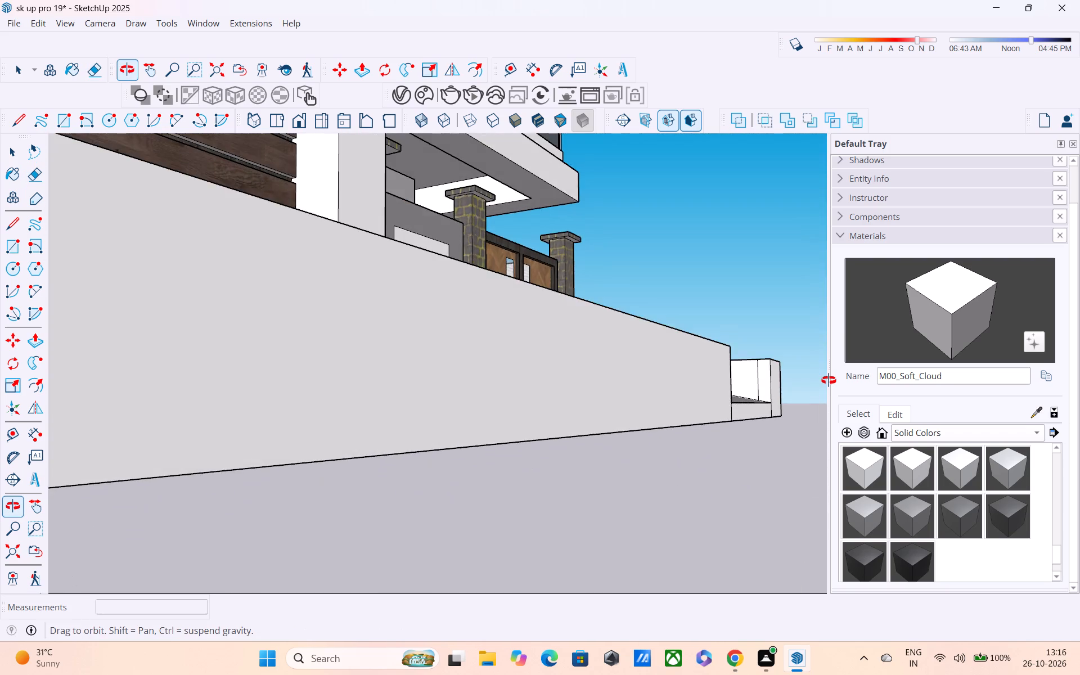
middle_drag(829, 380, 791, 389)
click(785, 373)
middle_drag(786, 372, 610, 443)
scroll(609, 441, down, 5)
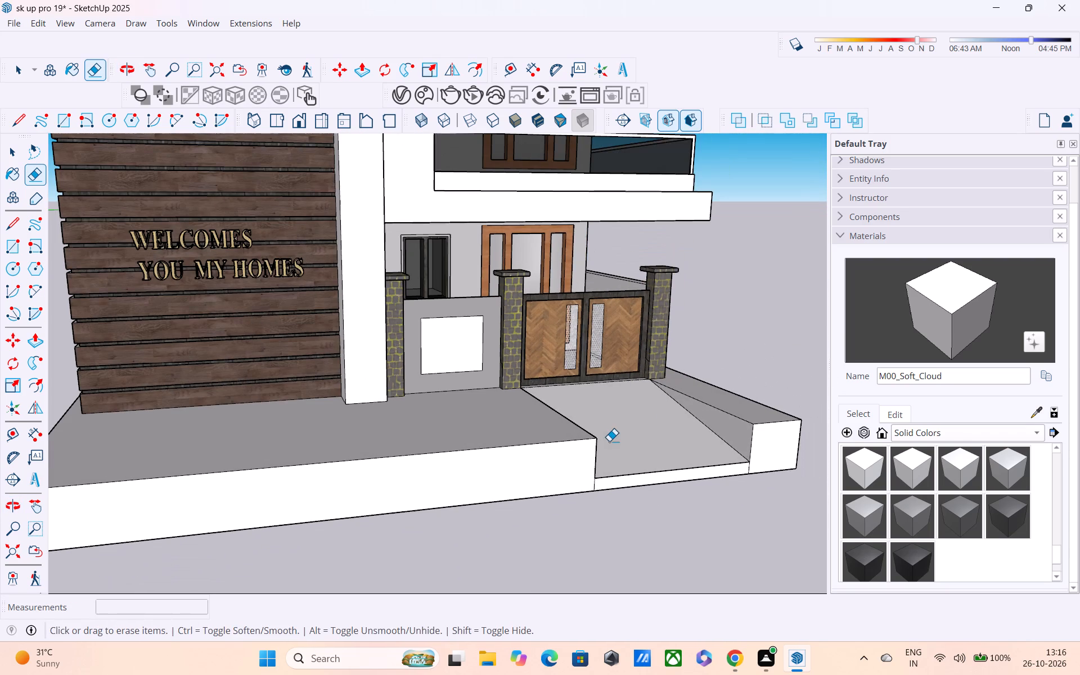
middle_drag(769, 354, 687, 364)
scroll(685, 364, down, 4)
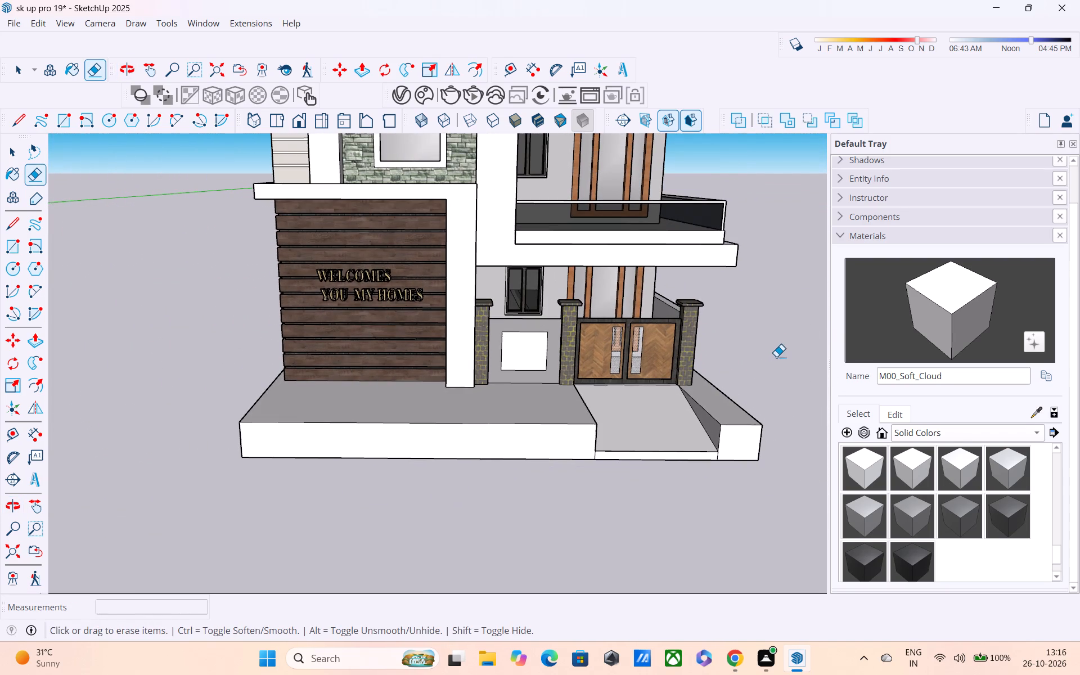
click(777, 356)
key(space)
Place a guide line parallel to the ramp's top edge below the gate, 8' 7 1/2" away at the ramp's front edge.
middle_drag(784, 356, 650, 440)
scroll(589, 485, up, 6)
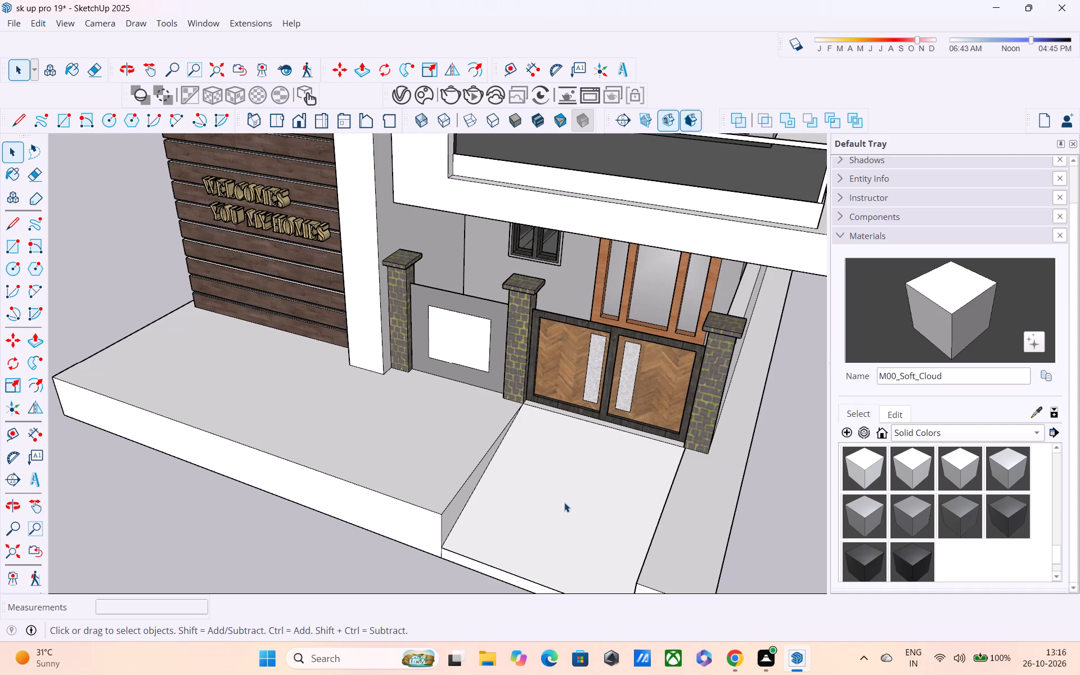
key(t)
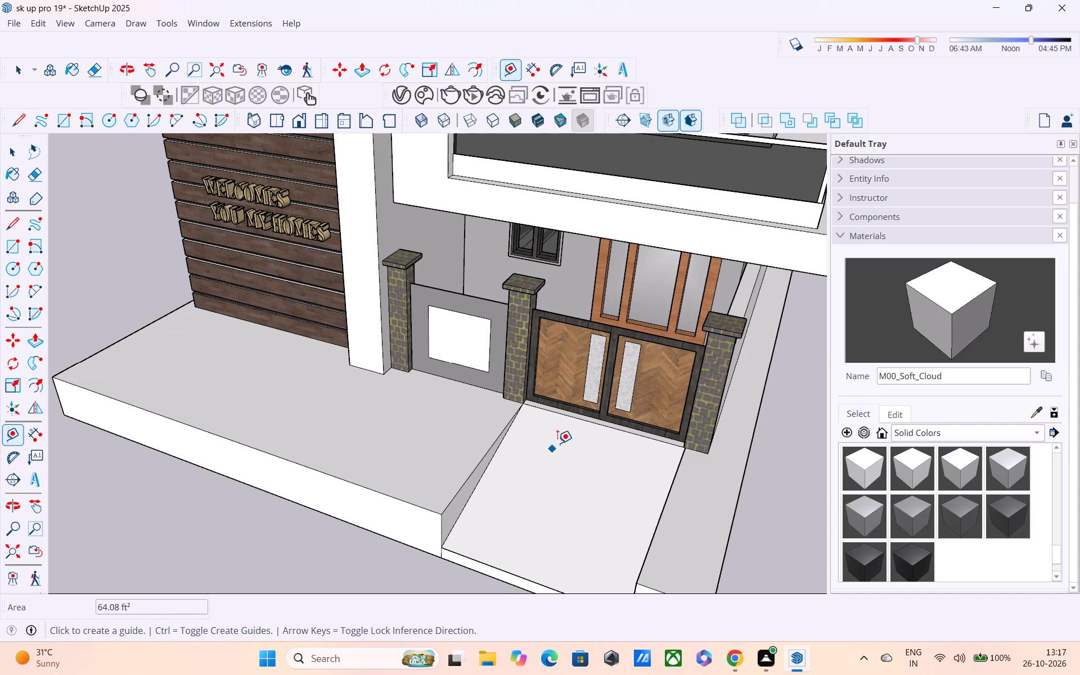
click(567, 417)
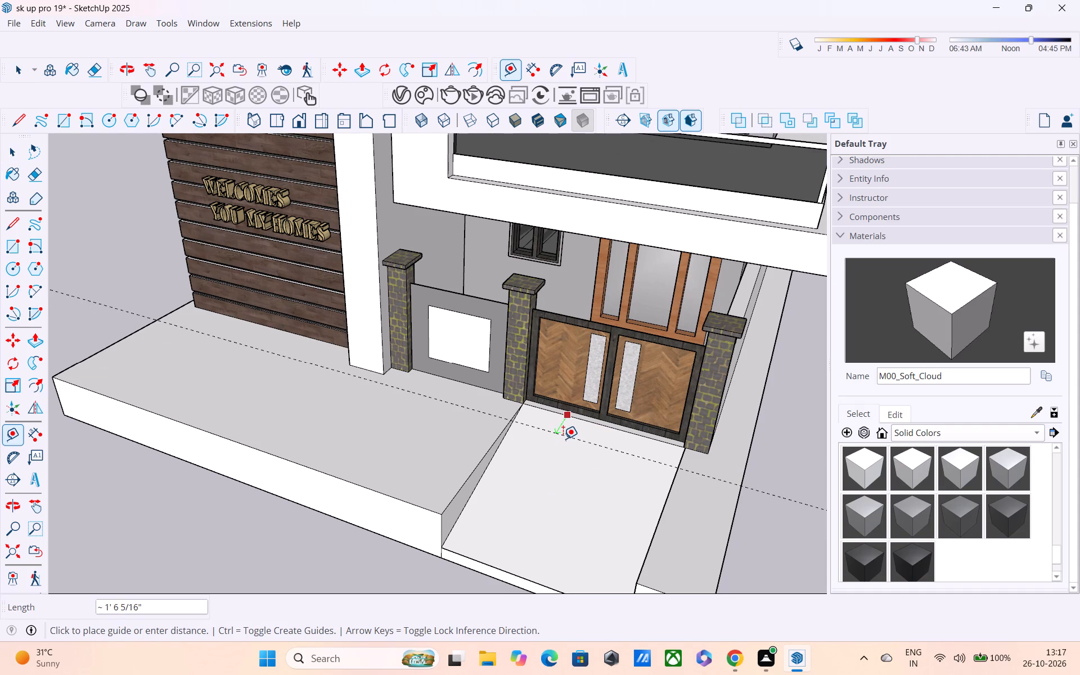
middle_drag(567, 435, 577, 305)
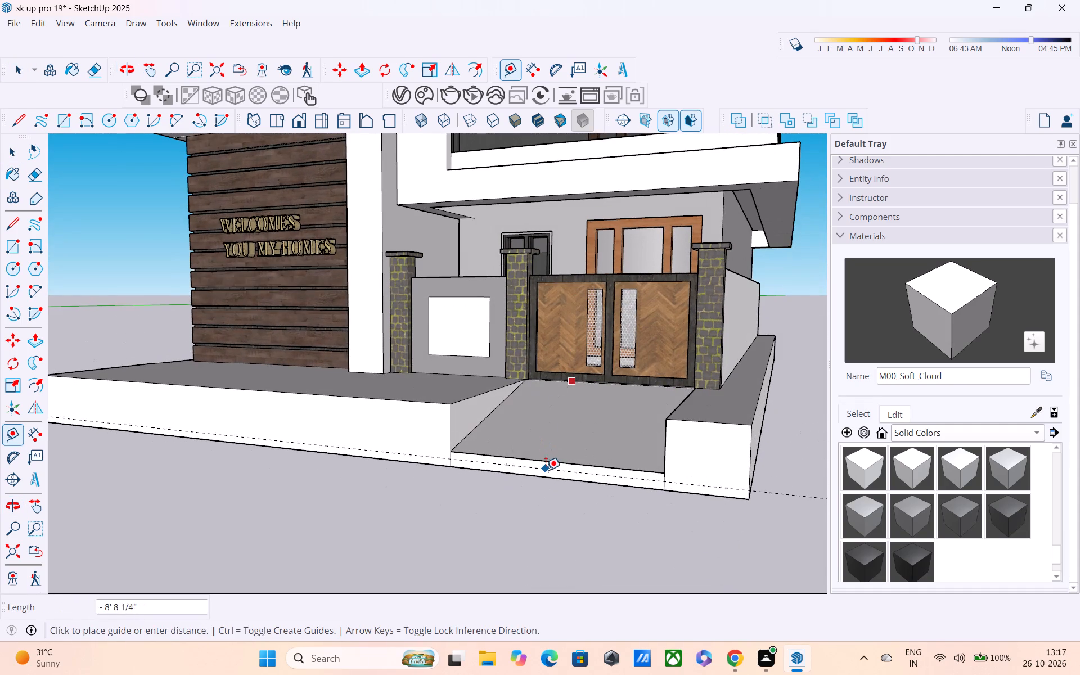
click(548, 458)
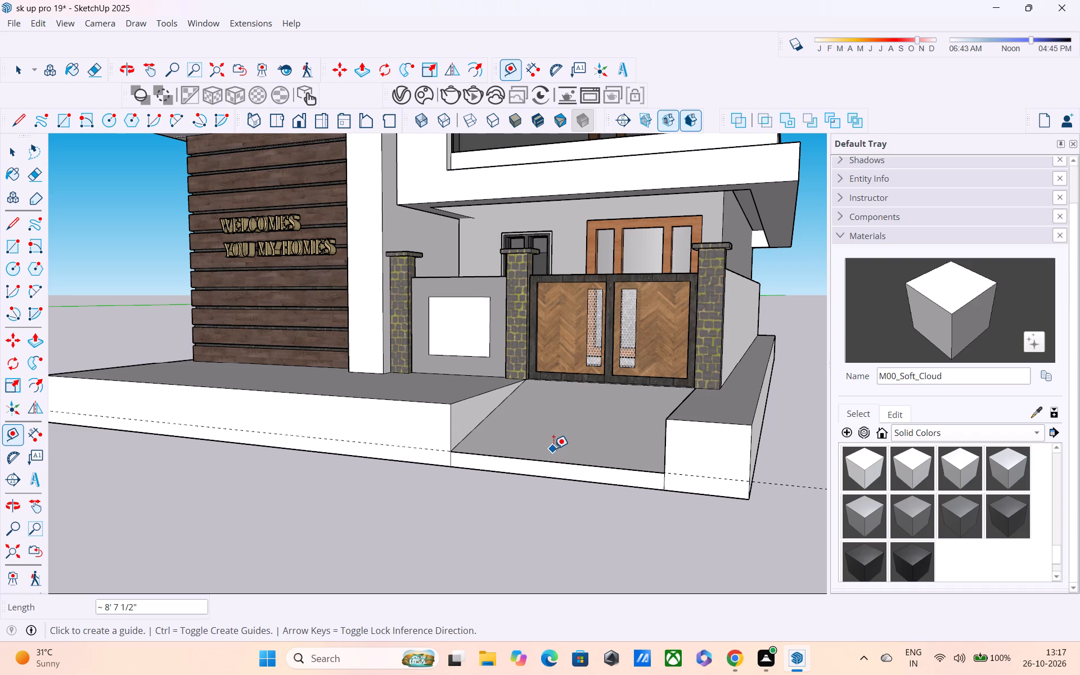
Place three cross guide lines at 1' spacing up the ramp, starting from its front edge.
scroll(548, 449, up, 1)
middle_drag(548, 453, 457, 526)
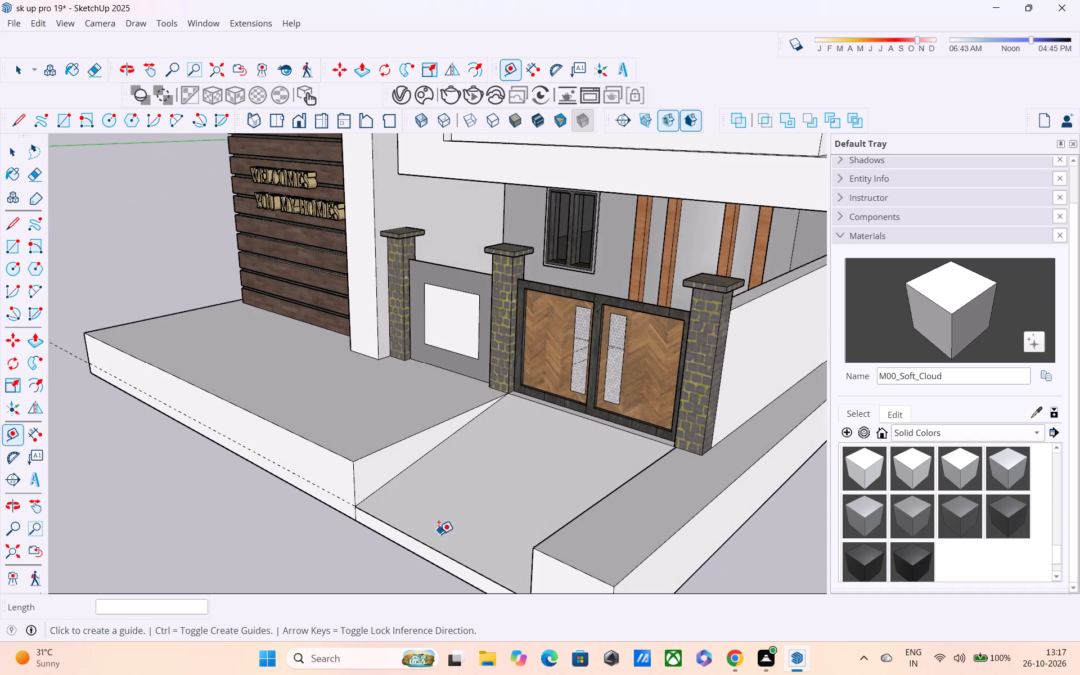
click(380, 523)
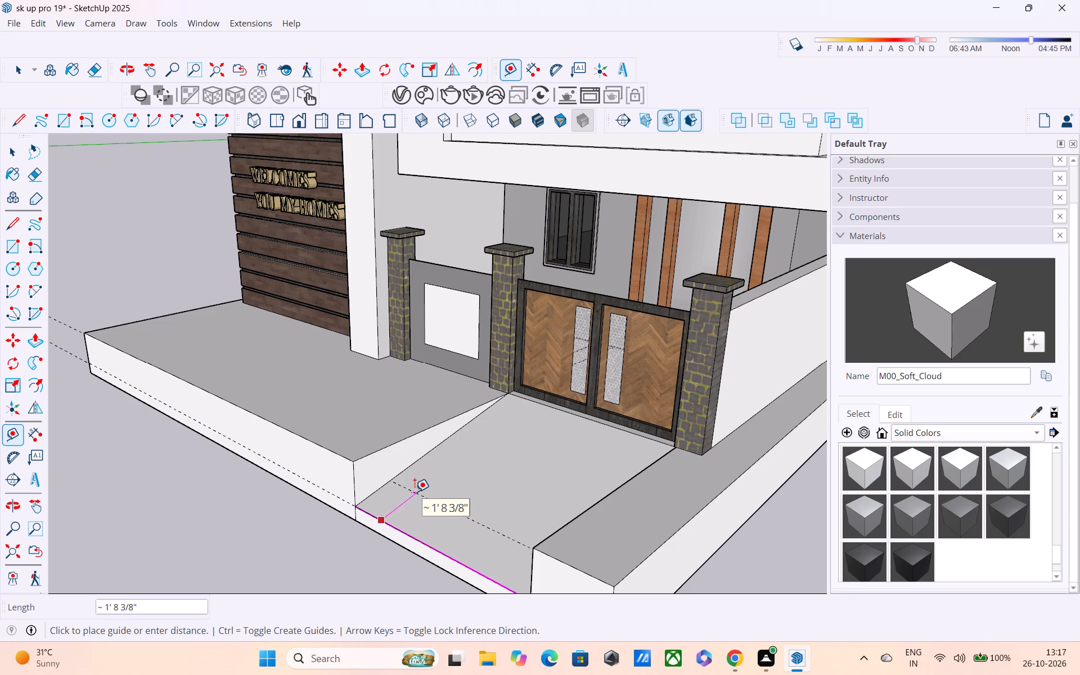
text(1')
key(Return)
click(424, 514)
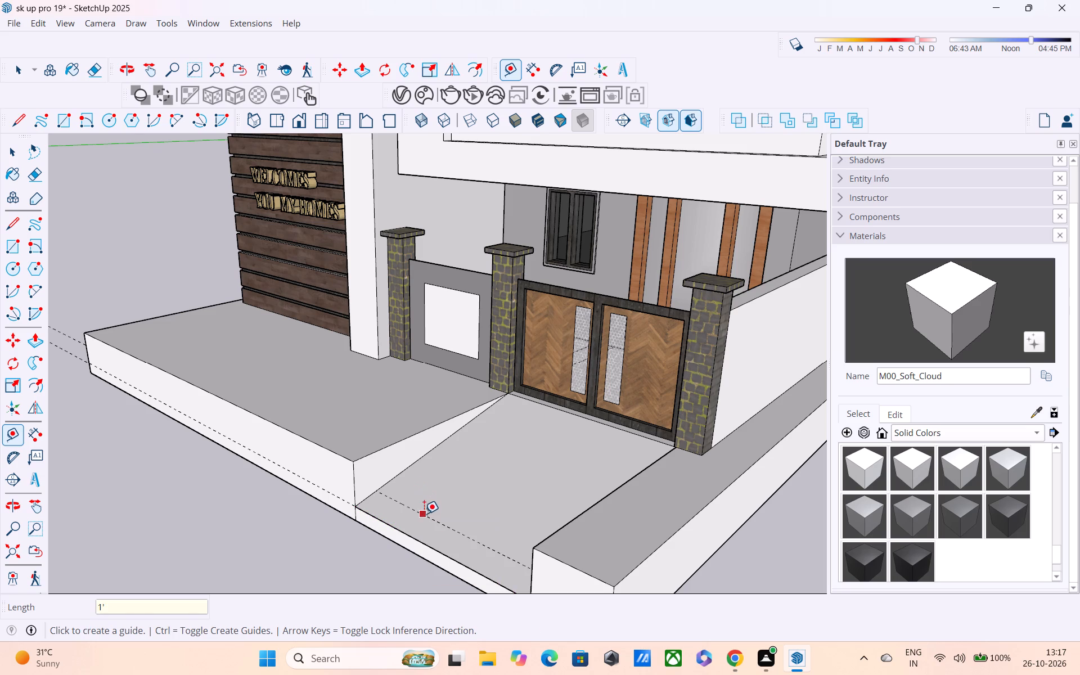
text(1')
key(Return)
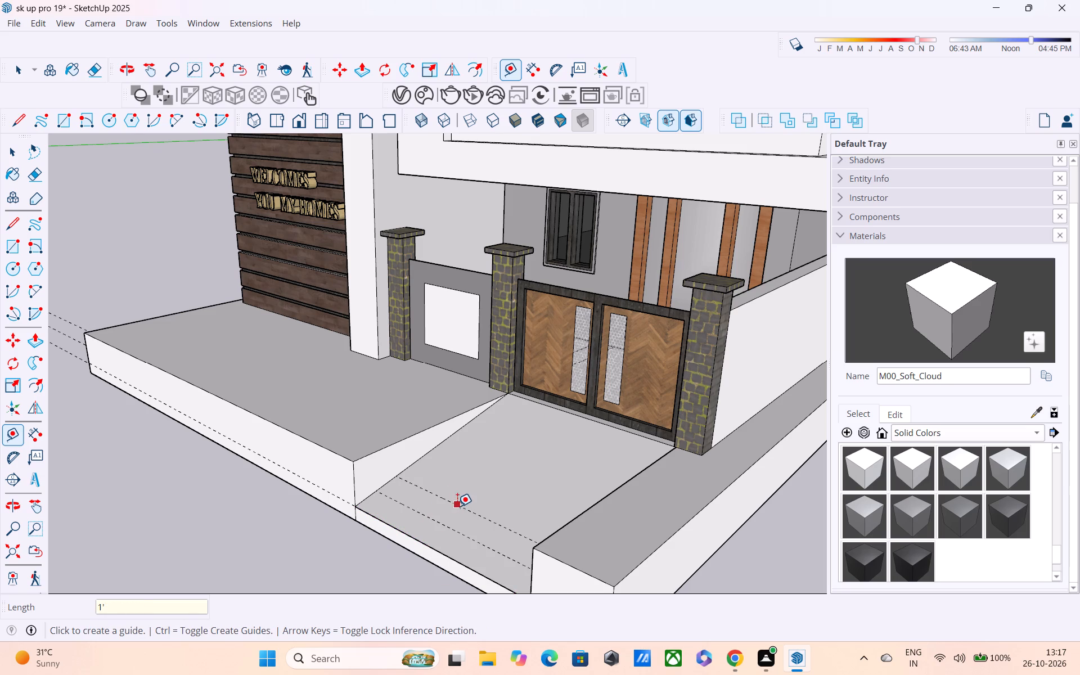
click(457, 506)
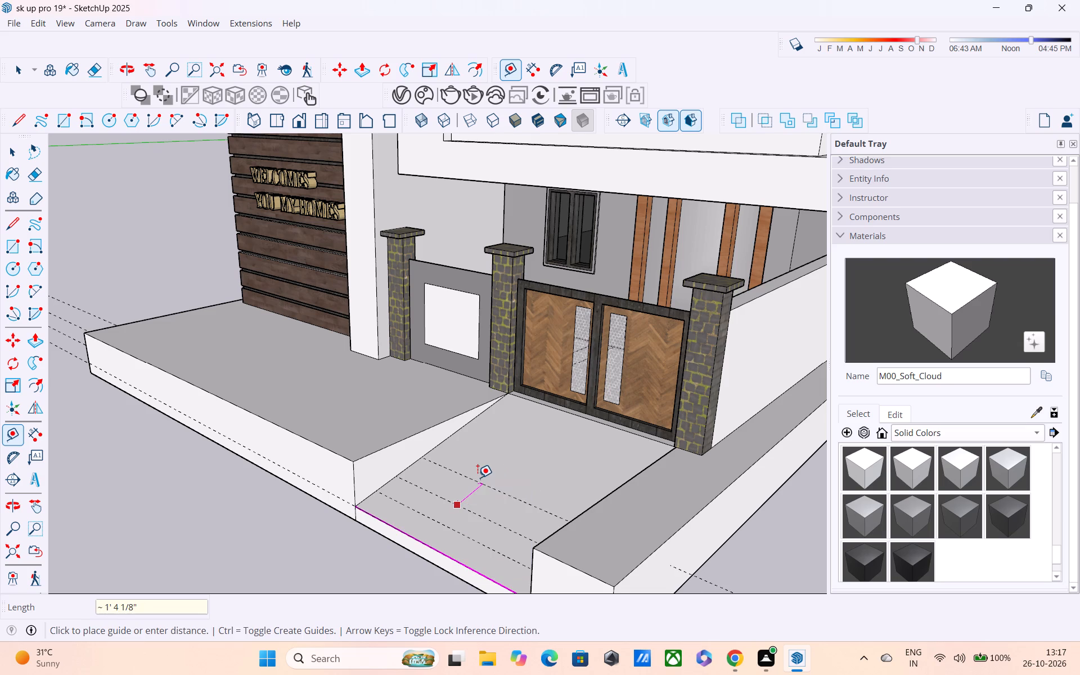
text(1')
key(Return)
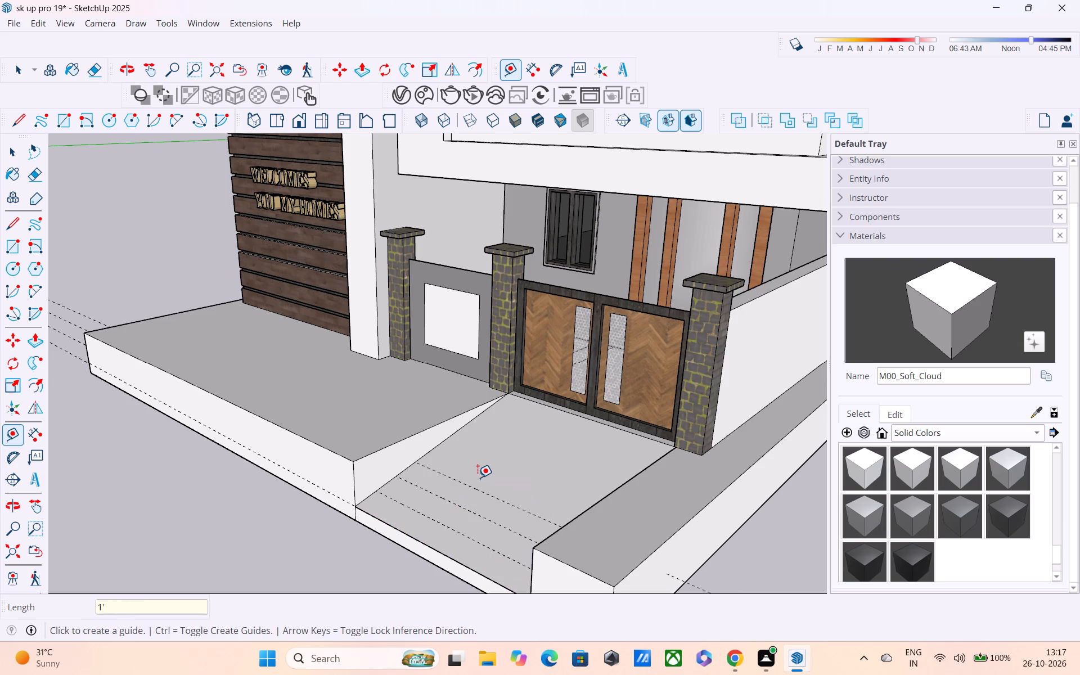
Continue the 1' spacing up the ramp with four more cross guide lines towards the gate.
click(479, 485)
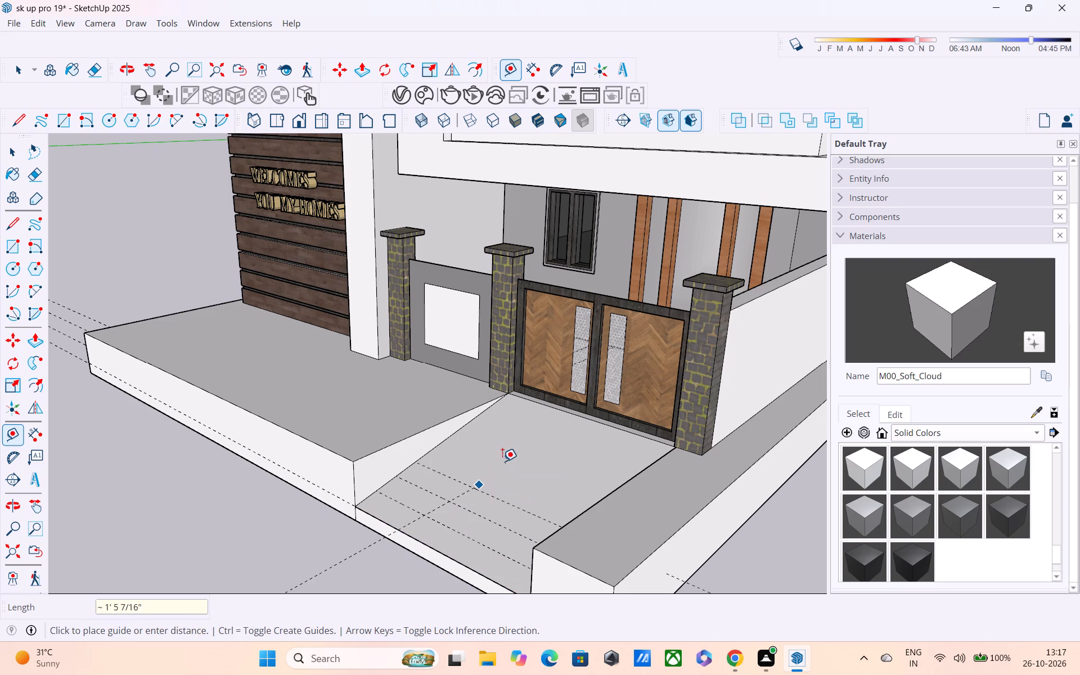
key(Escape)
click(494, 496)
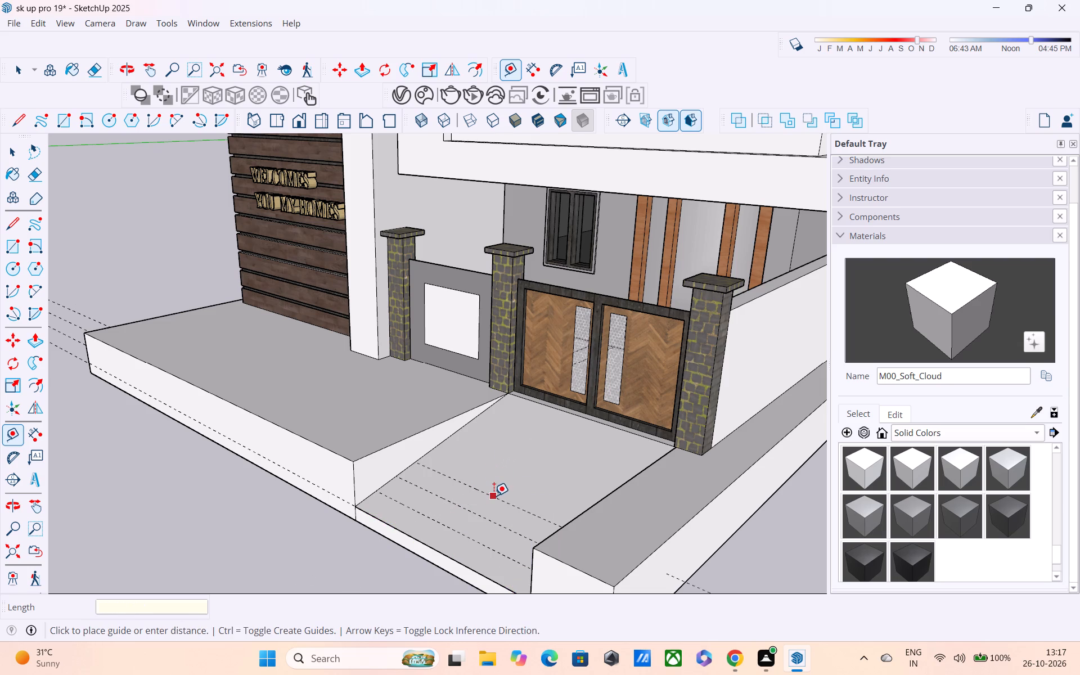
text(1')
key(Return)
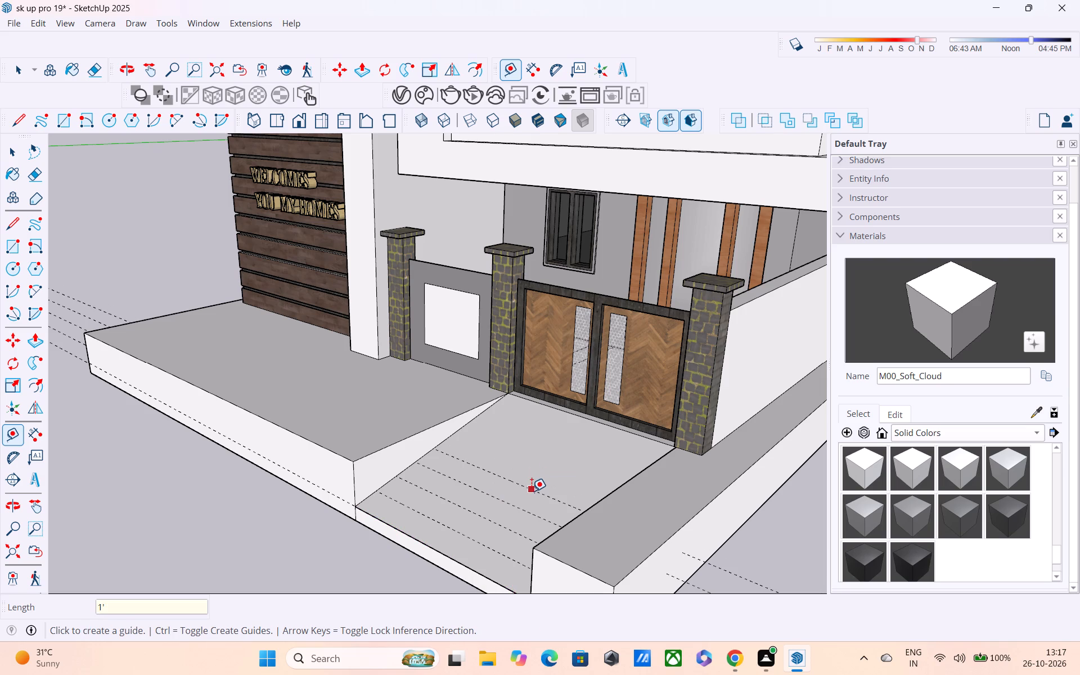
click(532, 491)
text(1')
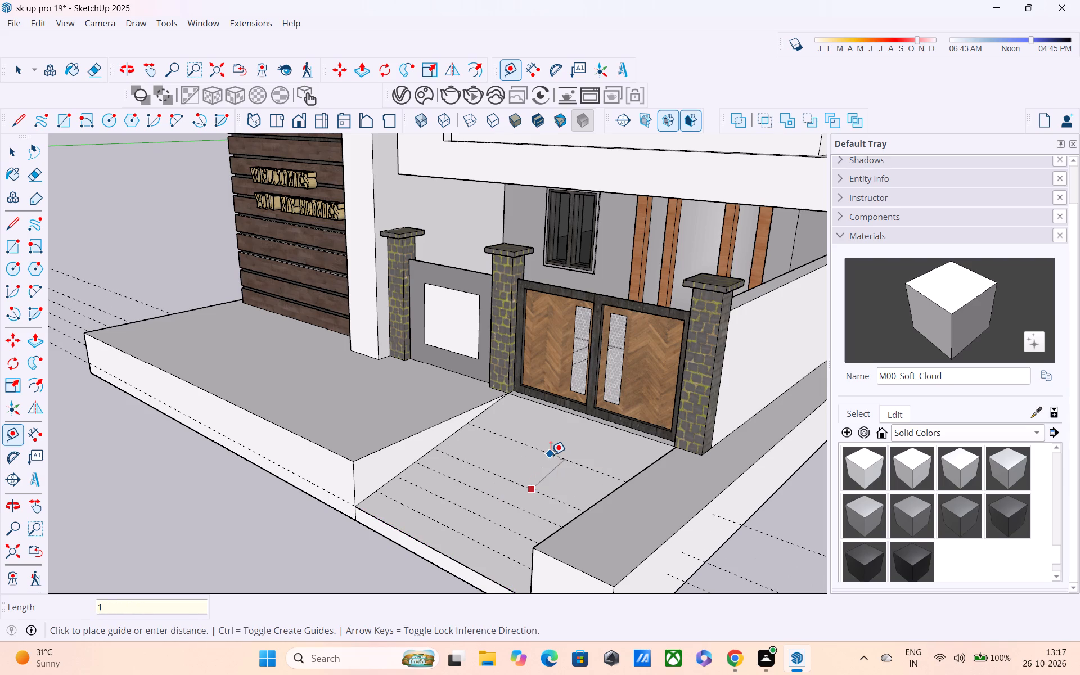
key(Return)
click(557, 475)
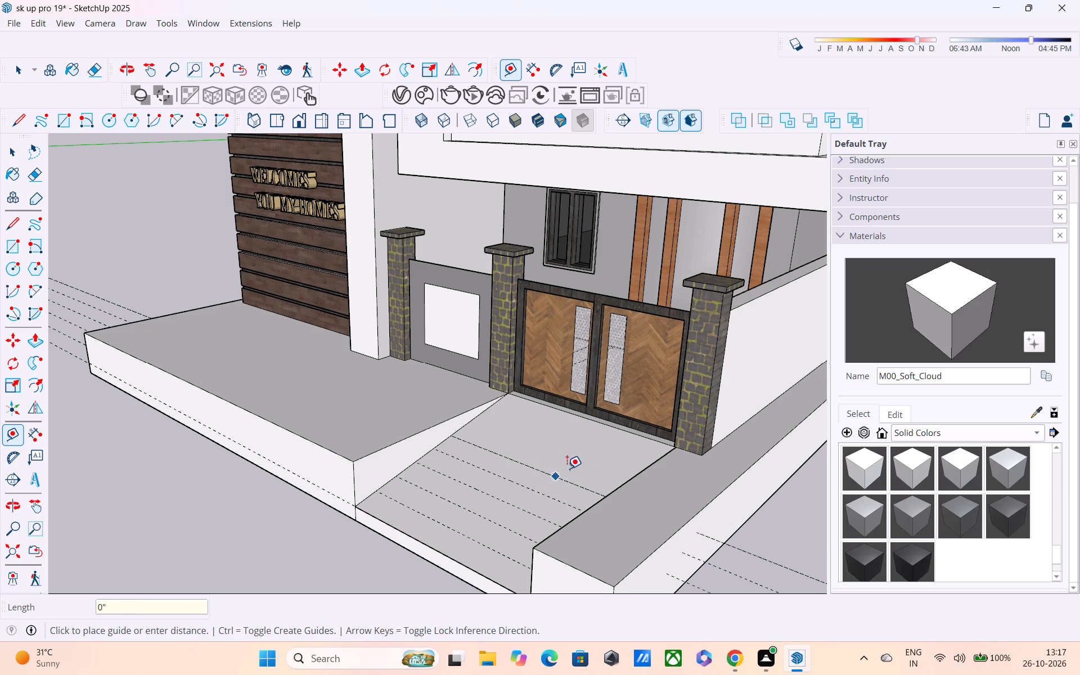
text(1')
key(Return)
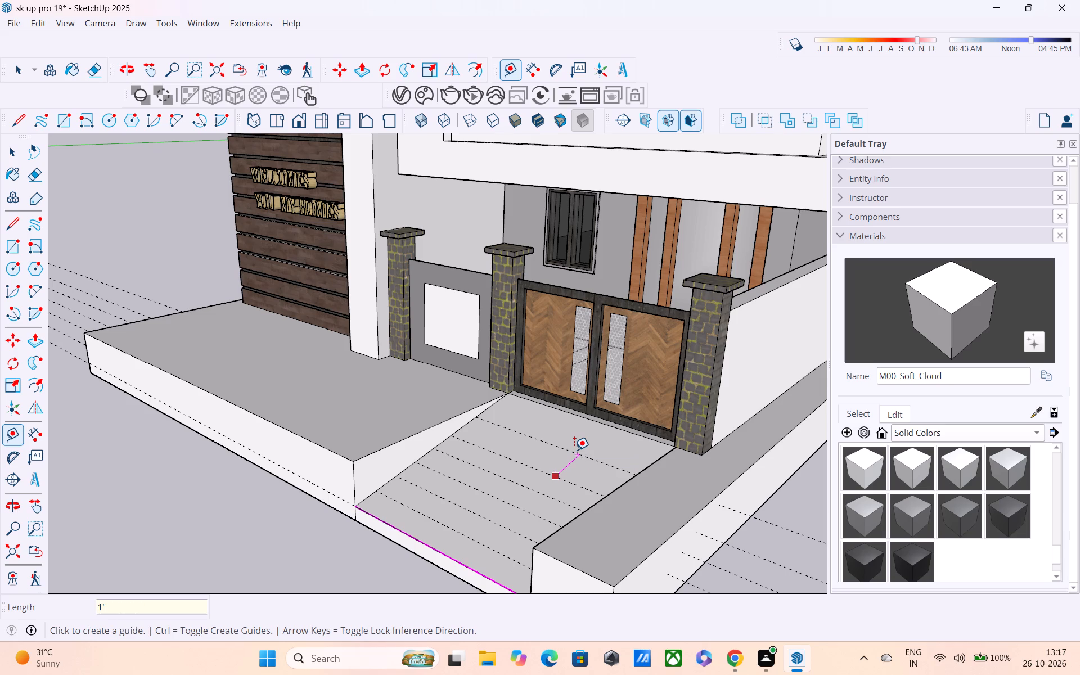
click(574, 463)
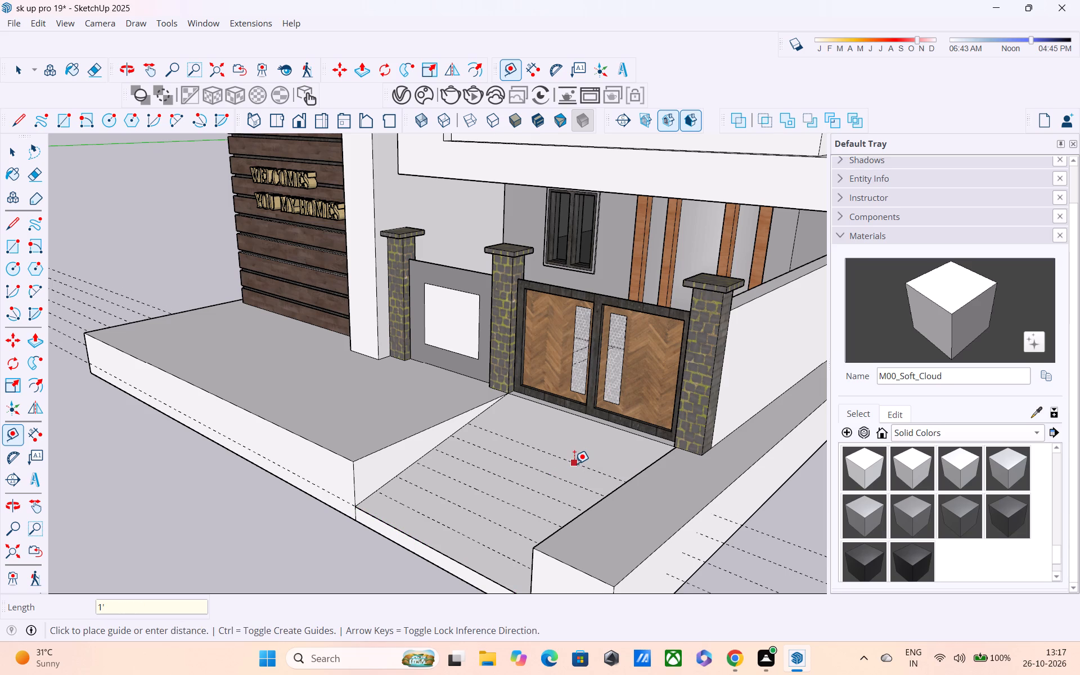
text(1')
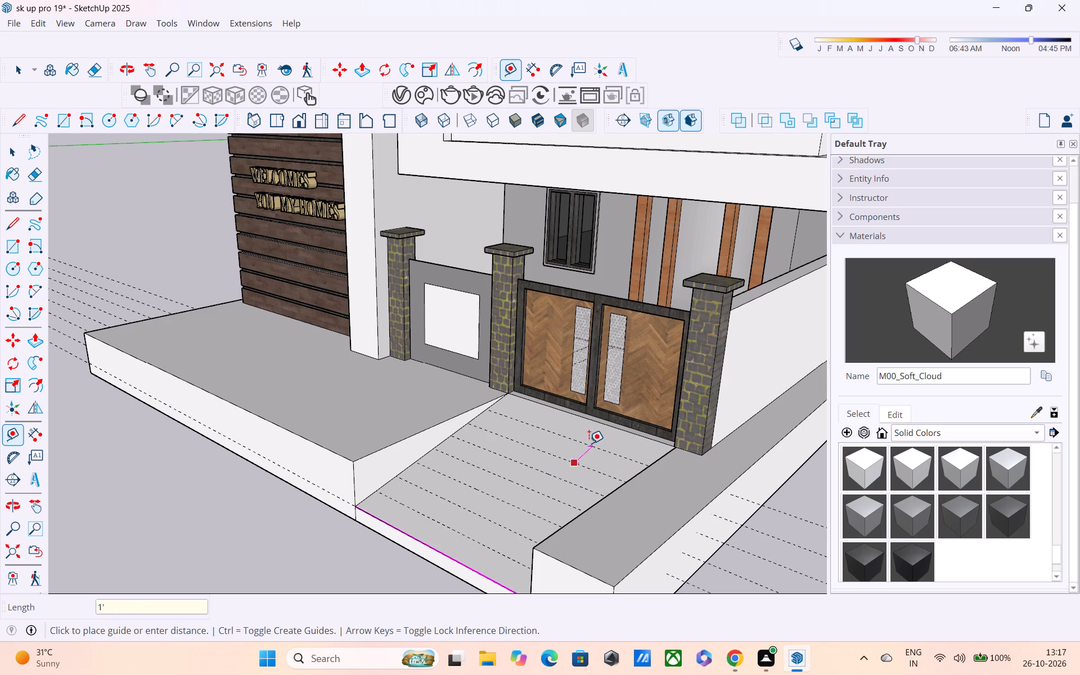
key(Return)
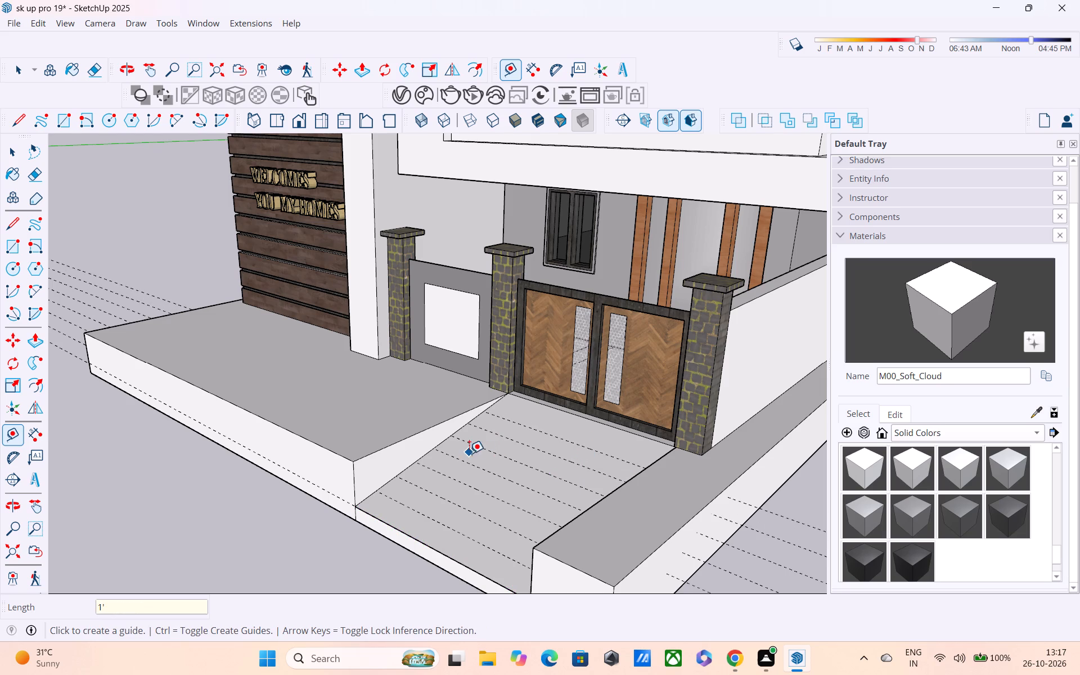
Place two lengthwise guide lines on the ramp, each 2' in from one of its side edges.
middle_drag(469, 453, 576, 445)
click(516, 425)
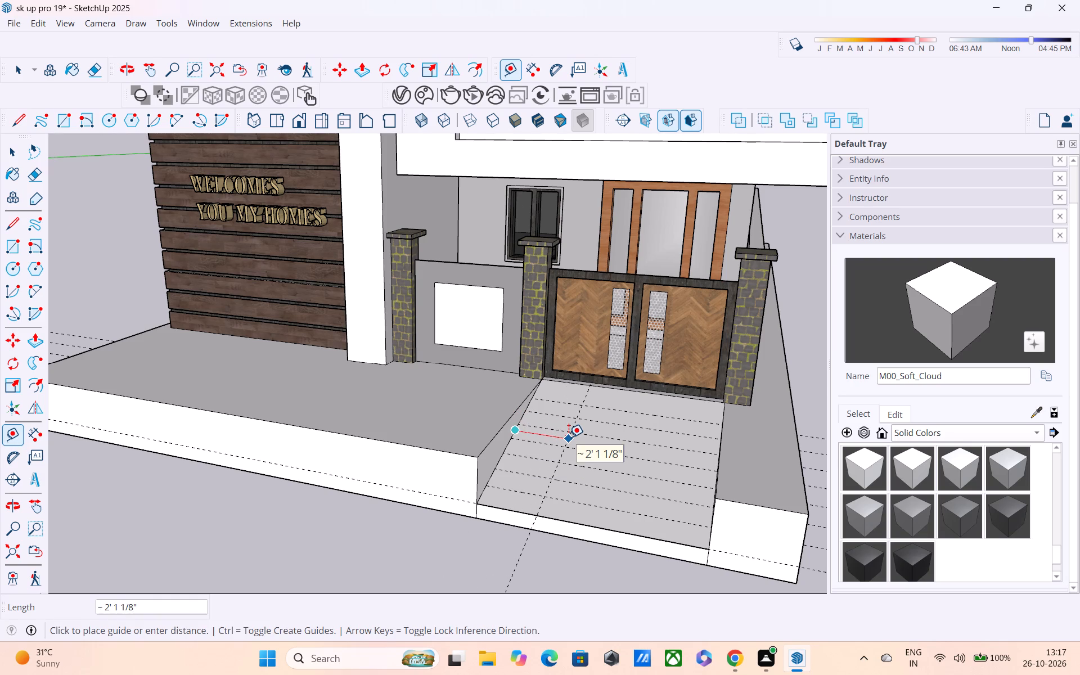
middle_drag(613, 450, 716, 451)
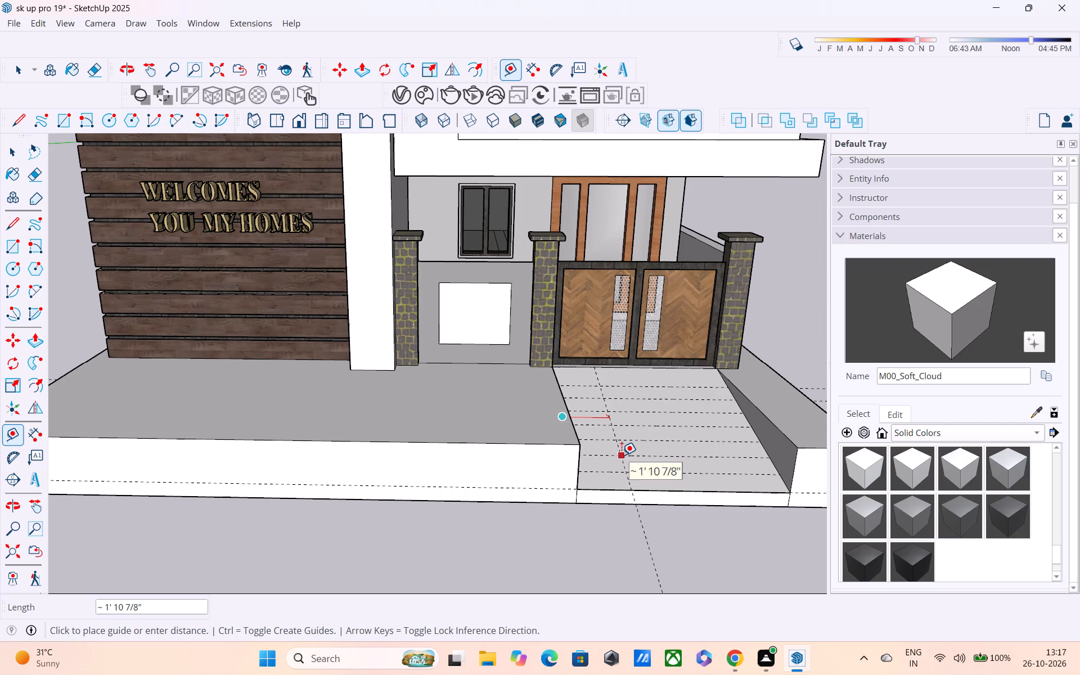
text(2')
key(Return)
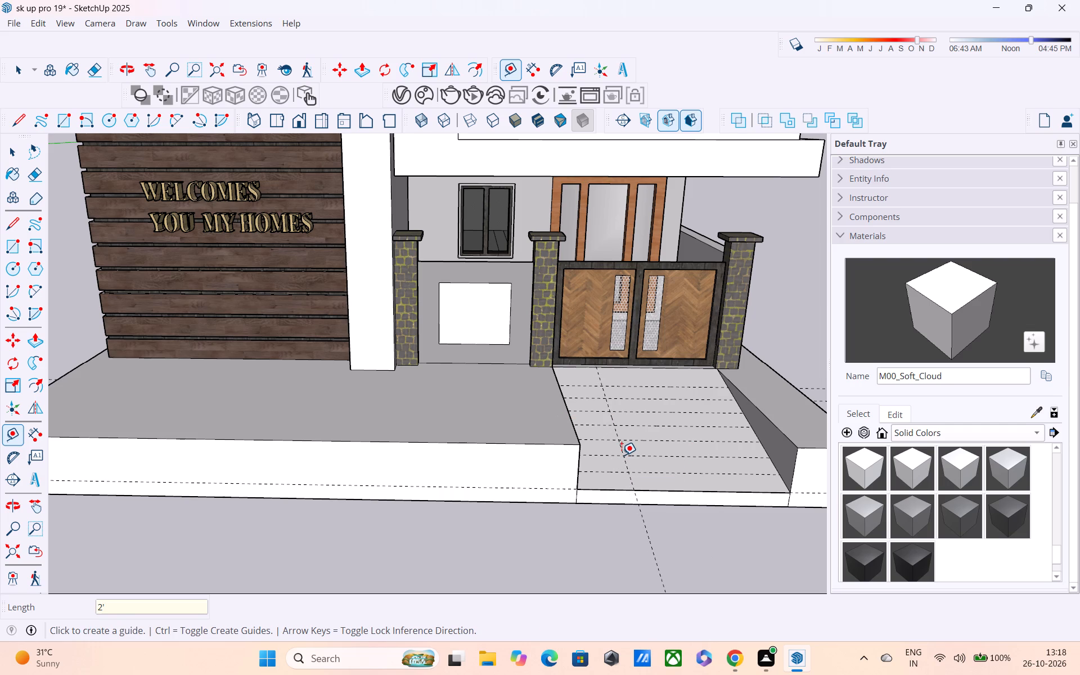
click(760, 434)
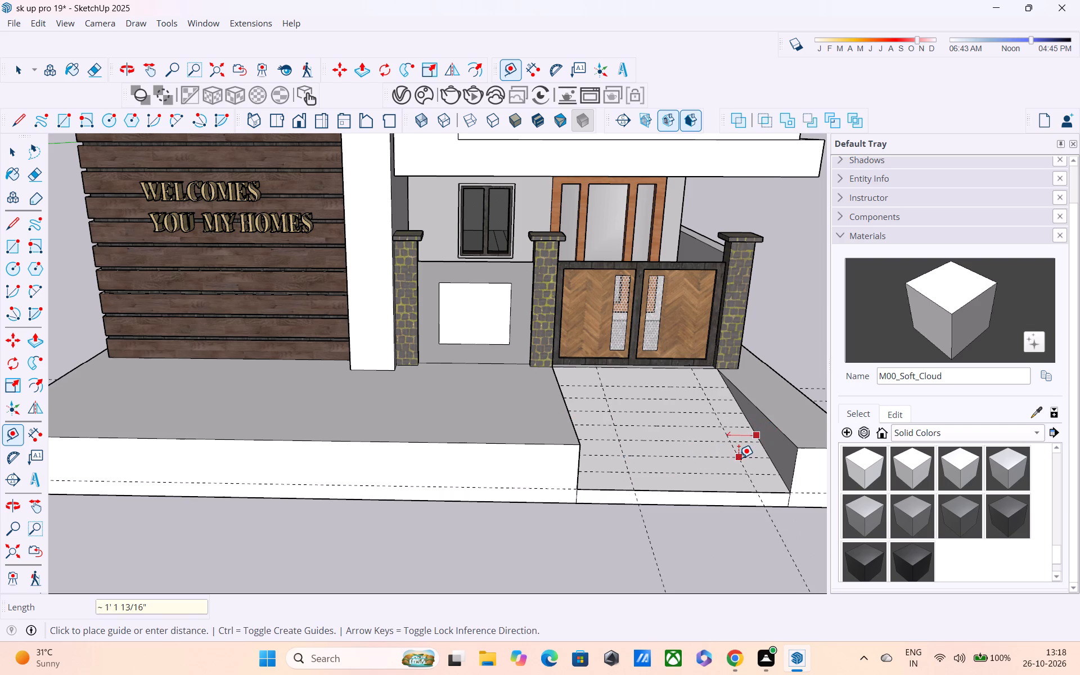
text(2')
key(Return)
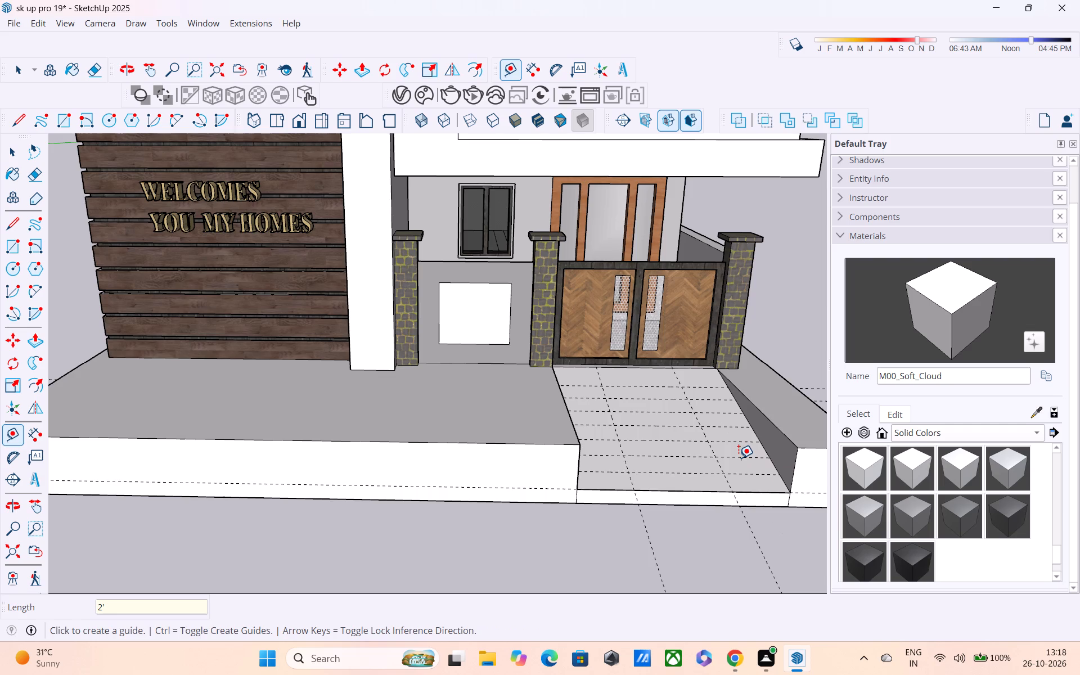
Outline a 7' by 2' strip with lines and a rectangle on the ramp's welcome-wall side, from the uppermost cross guide to the front edge.
middle_drag(726, 463, 647, 479)
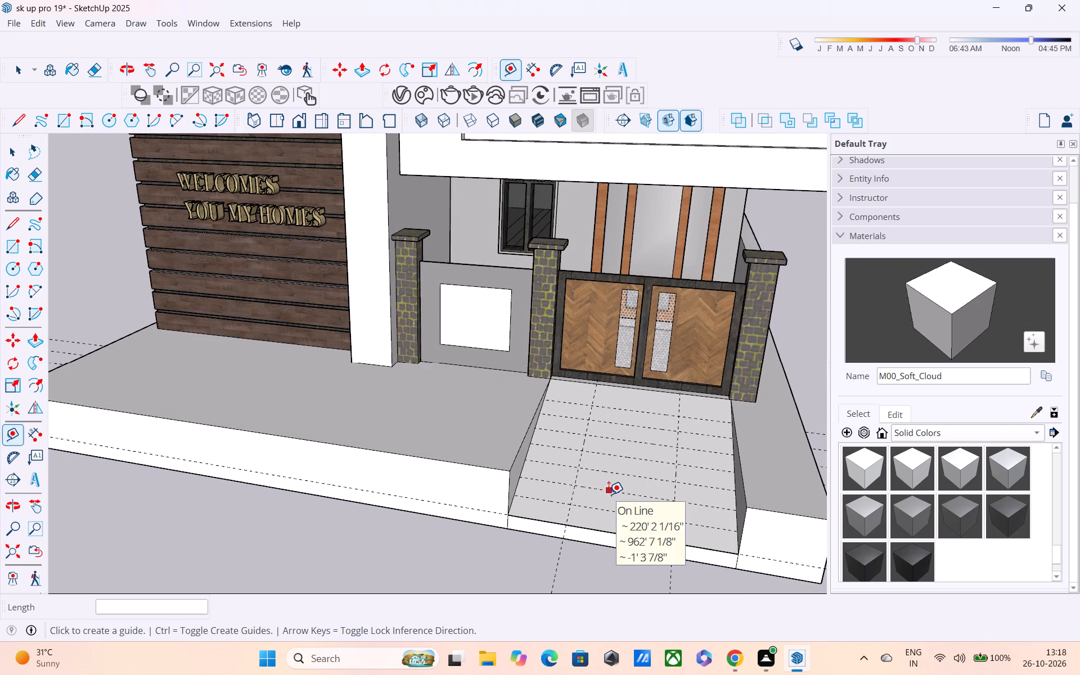
key(l)
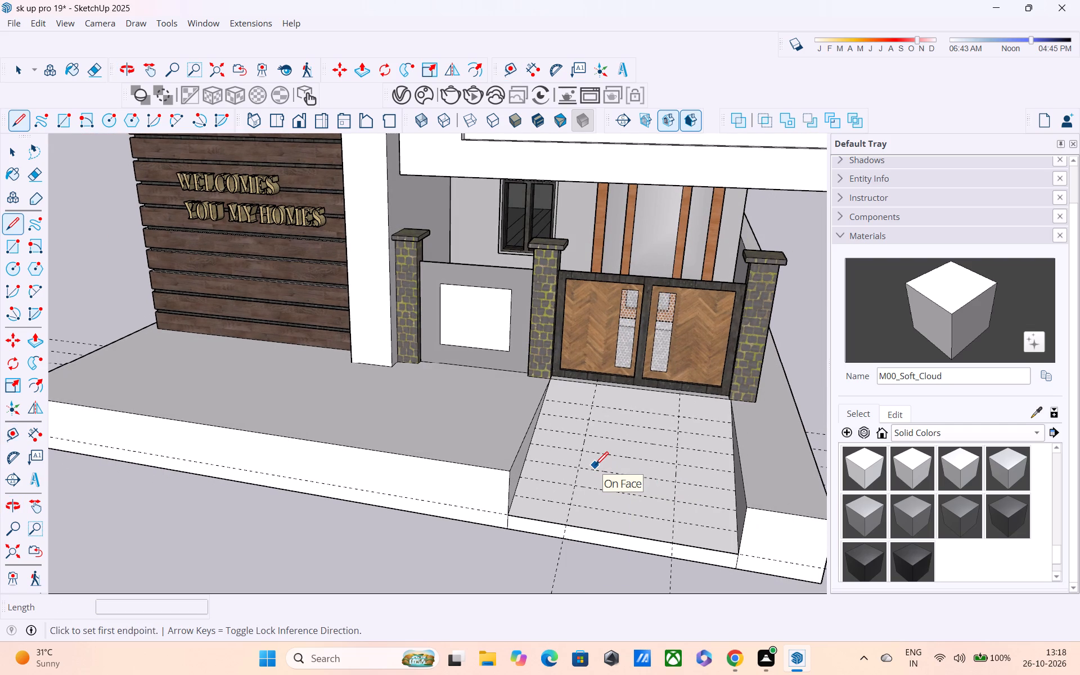
click(592, 407)
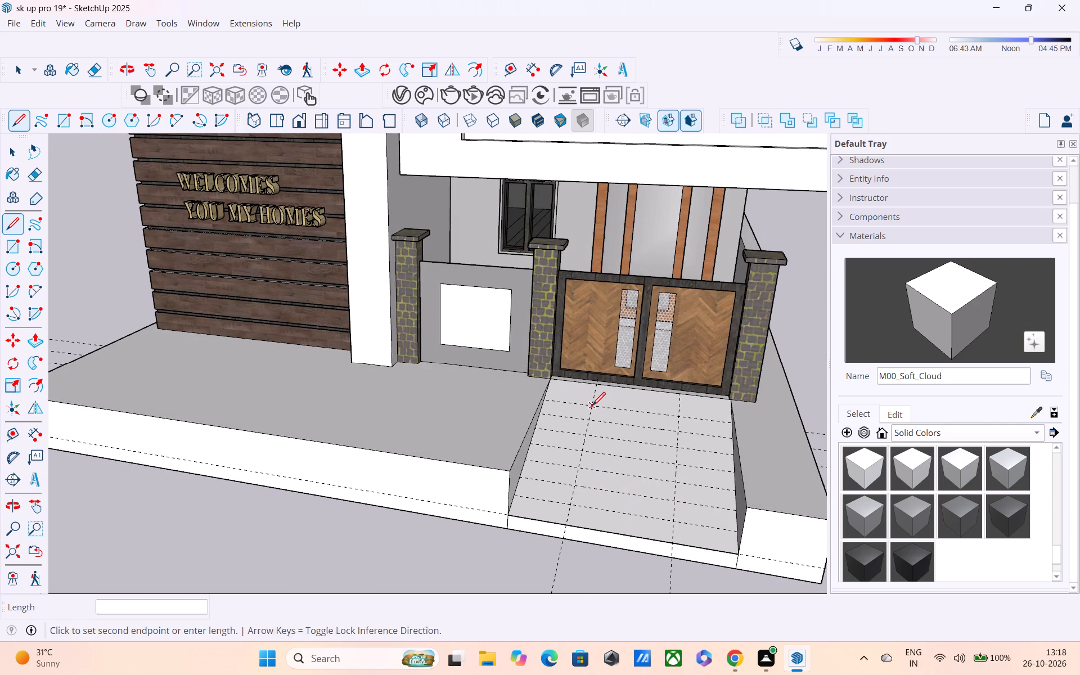
click(565, 530)
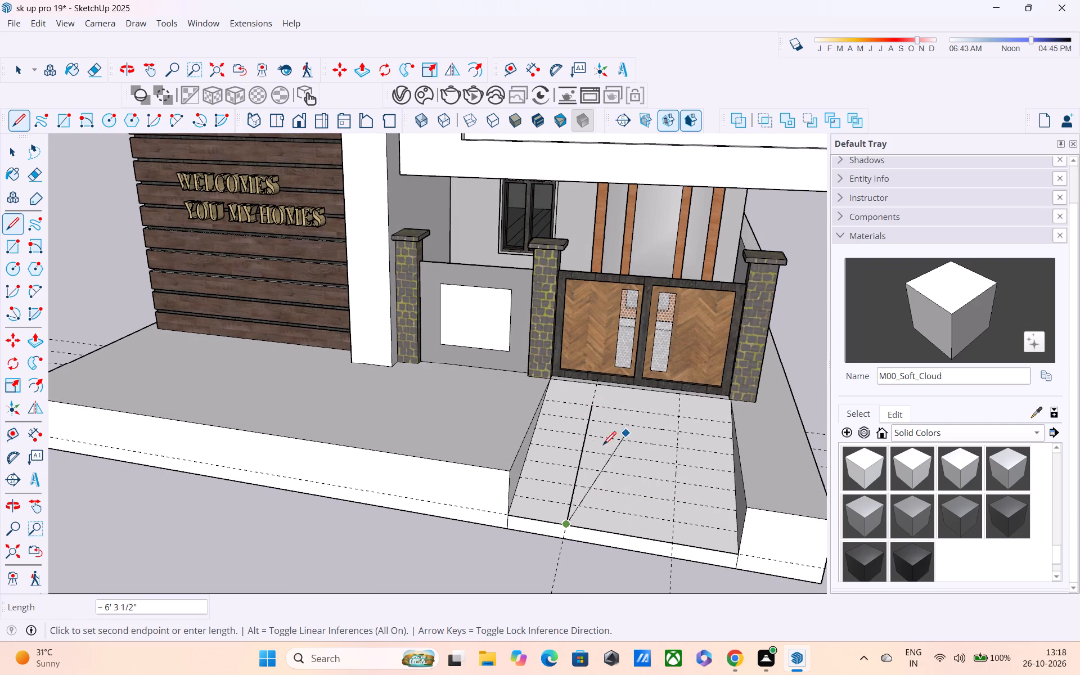
click(509, 516)
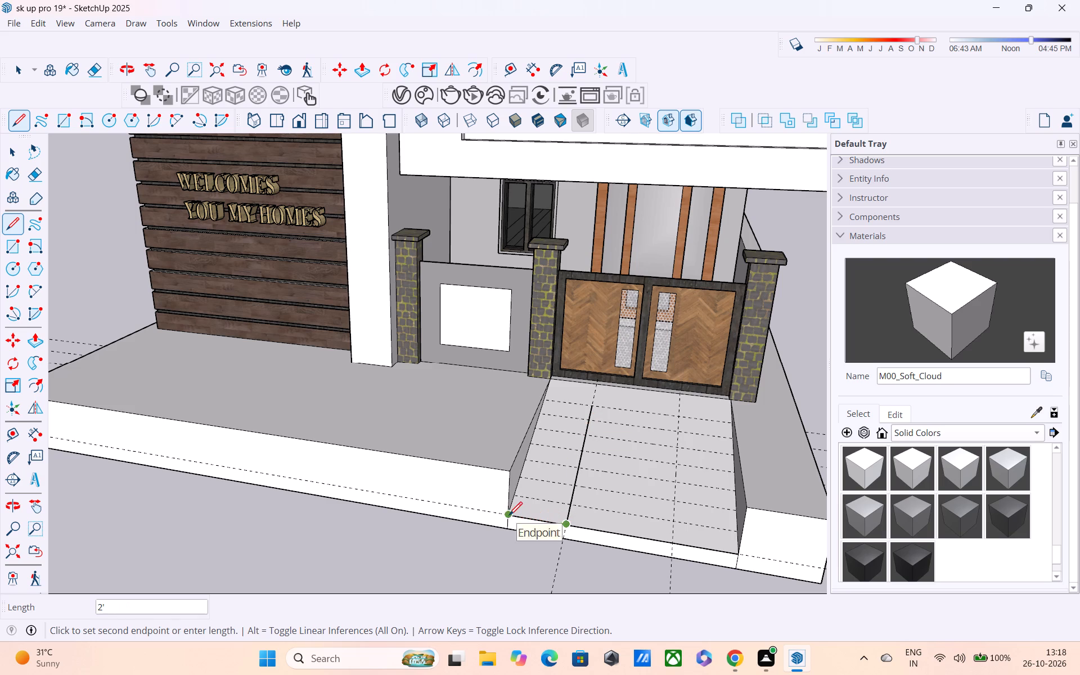
key(r)
scroll(545, 402, up, 8)
click(543, 399)
shift+middle_drag(658, 533, 646, 514)
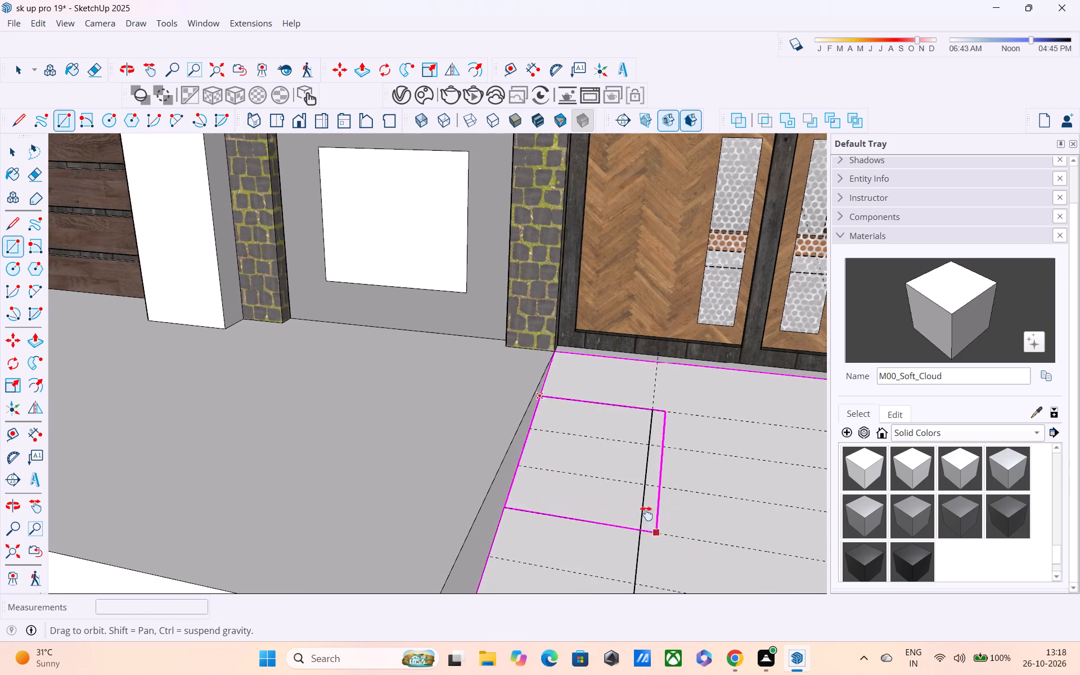
shift+middle_drag(646, 514, 613, 332)
click(547, 531)
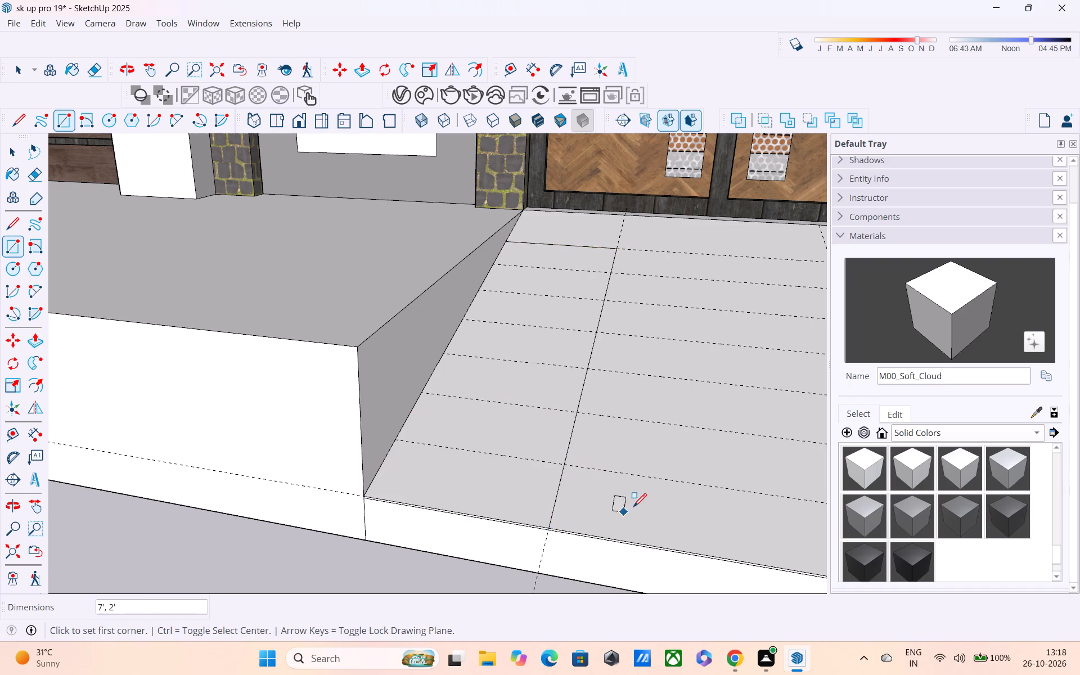
Draw a matching 2' by 7' rectangle along the ramp's opposite side, from the uppermost cross guide to the front corner.
scroll(633, 508, down, 3)
shift+middle_drag(634, 507, 507, 502)
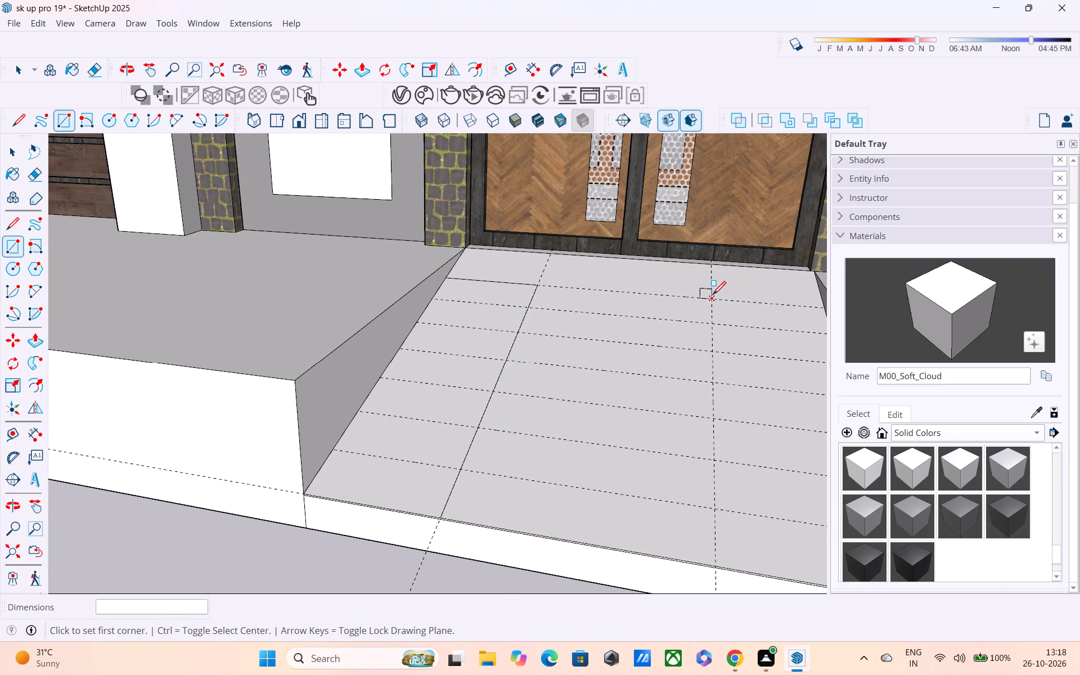
click(713, 296)
shift+middle_drag(787, 404, 563, 303)
middle_drag(586, 444, 668, 485)
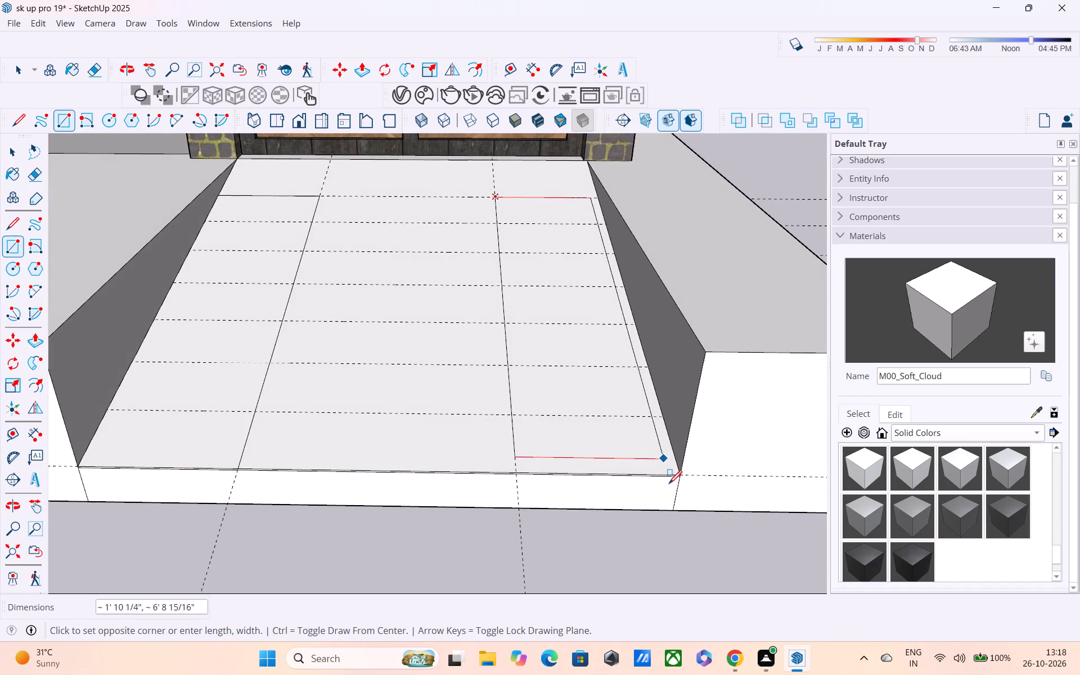
scroll(671, 477, up, 6)
click(685, 475)
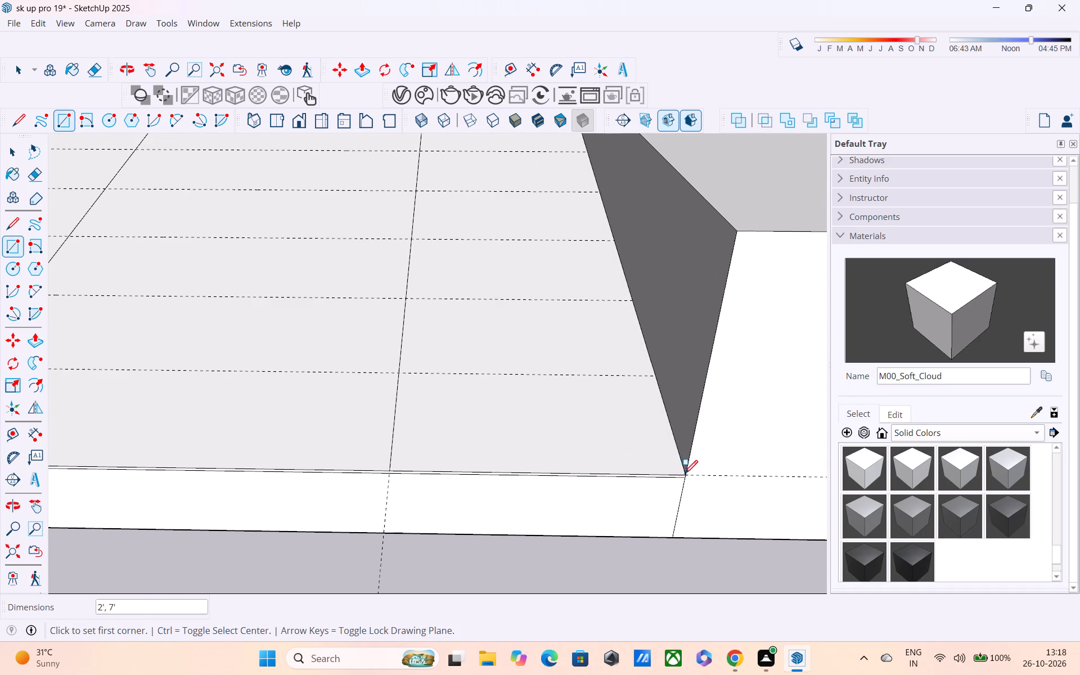
Draw five cross lines about 3' 5" long between the ramp's side strips, along the cross guides from the front upwards.
scroll(649, 478, down, 4)
scroll(579, 463, down, 5)
key(space)
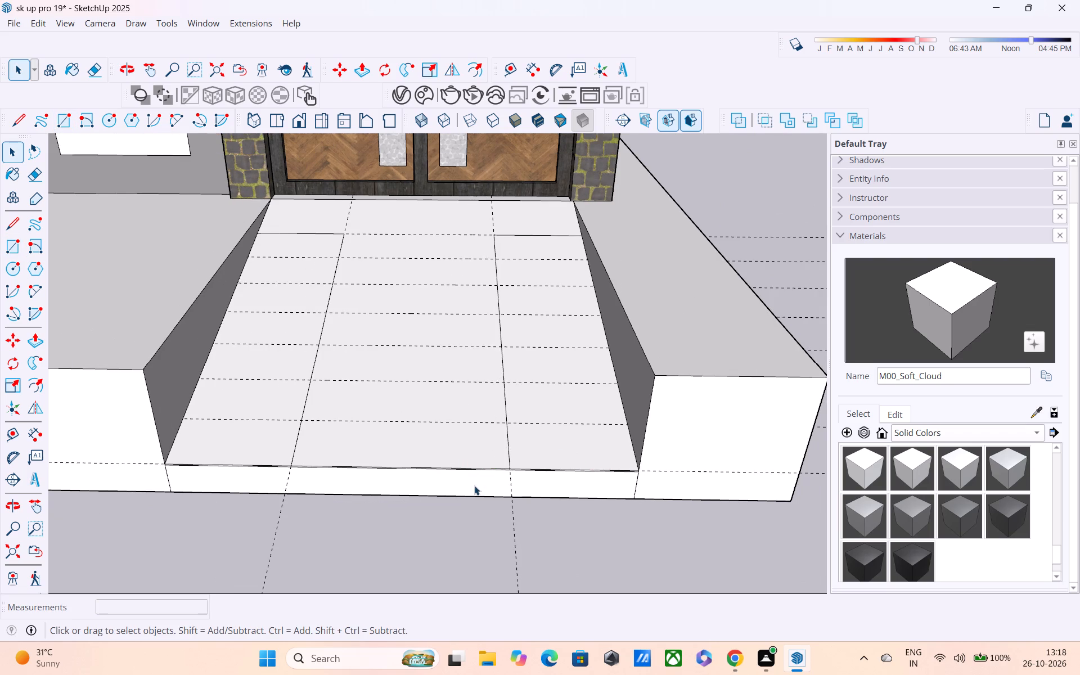
scroll(463, 515, down, 4)
key(l)
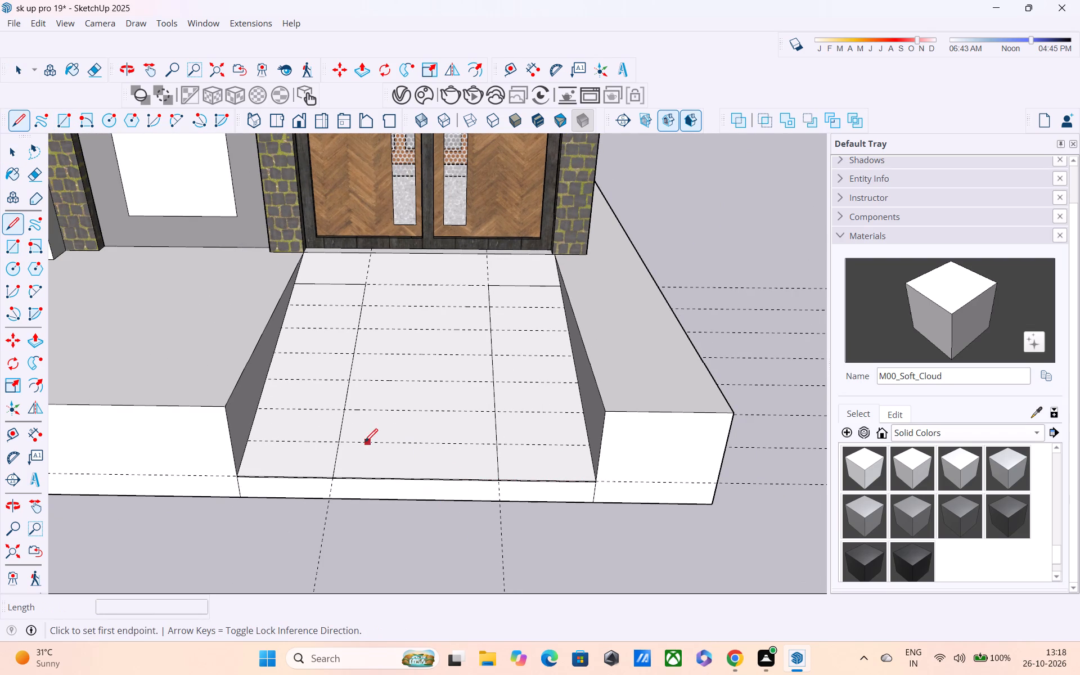
click(336, 442)
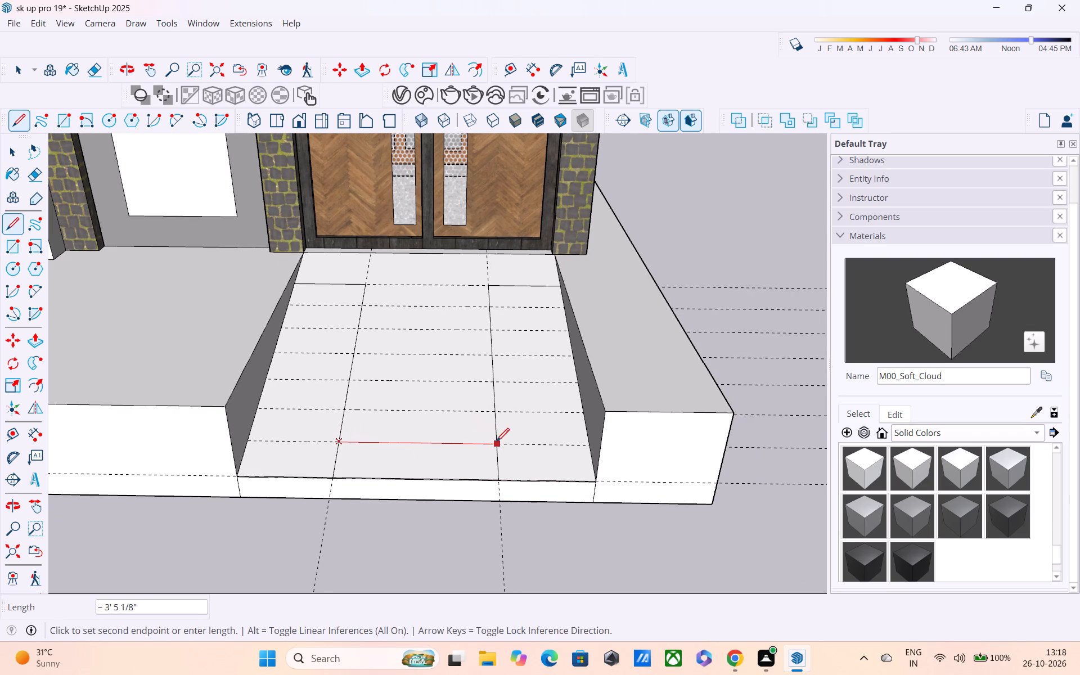
click(498, 443)
click(346, 411)
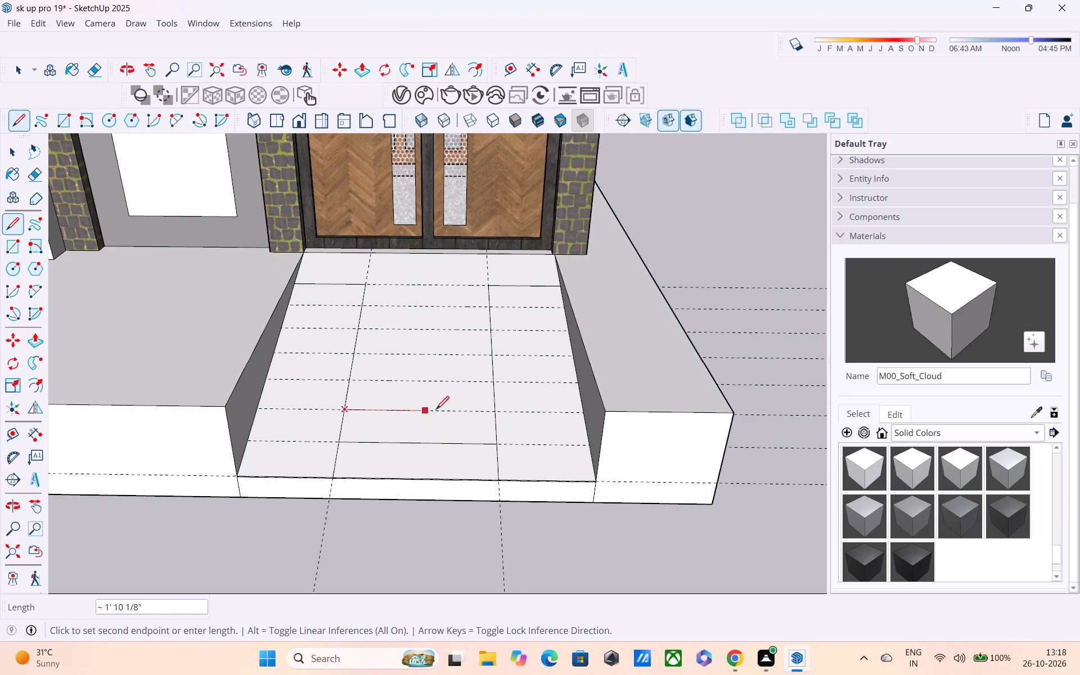
click(497, 413)
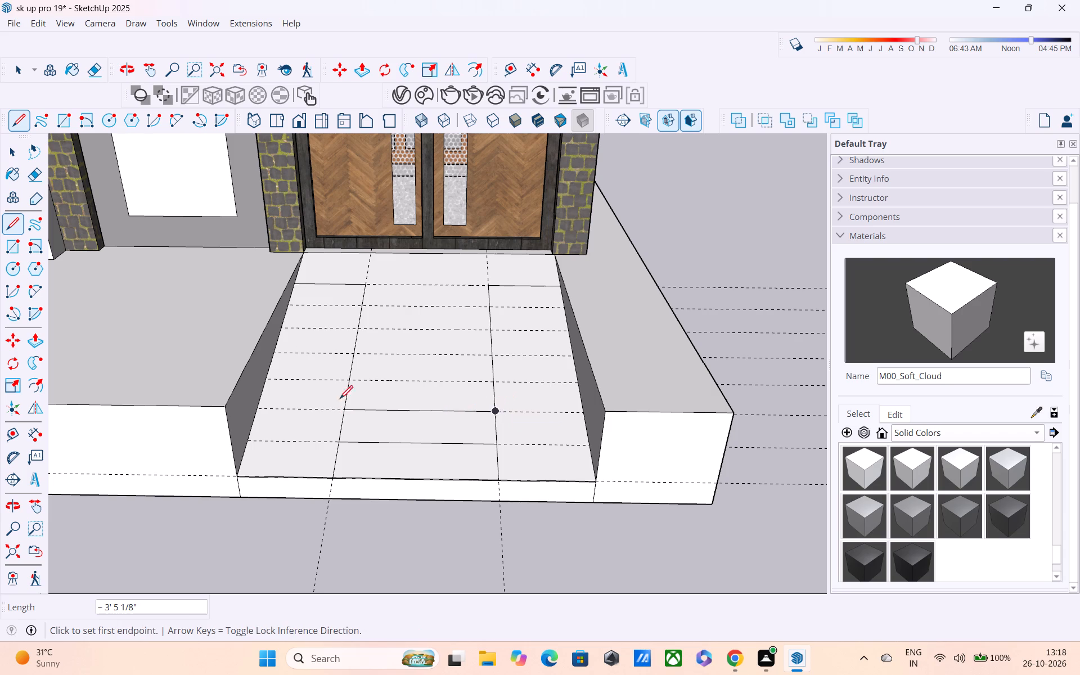
click(348, 381)
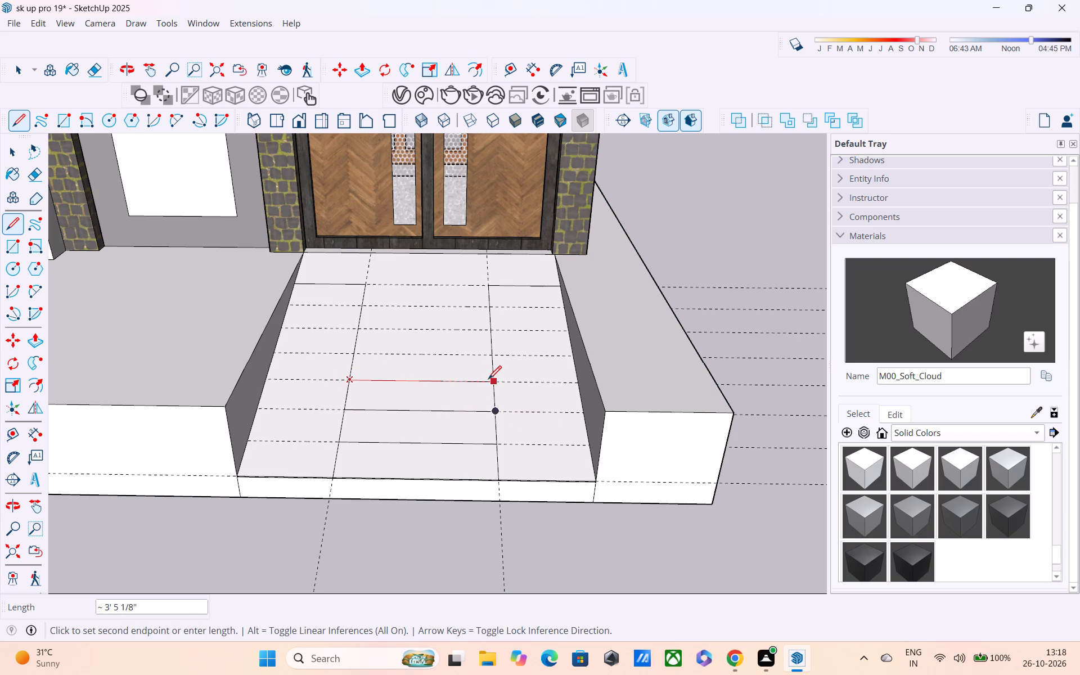
click(495, 384)
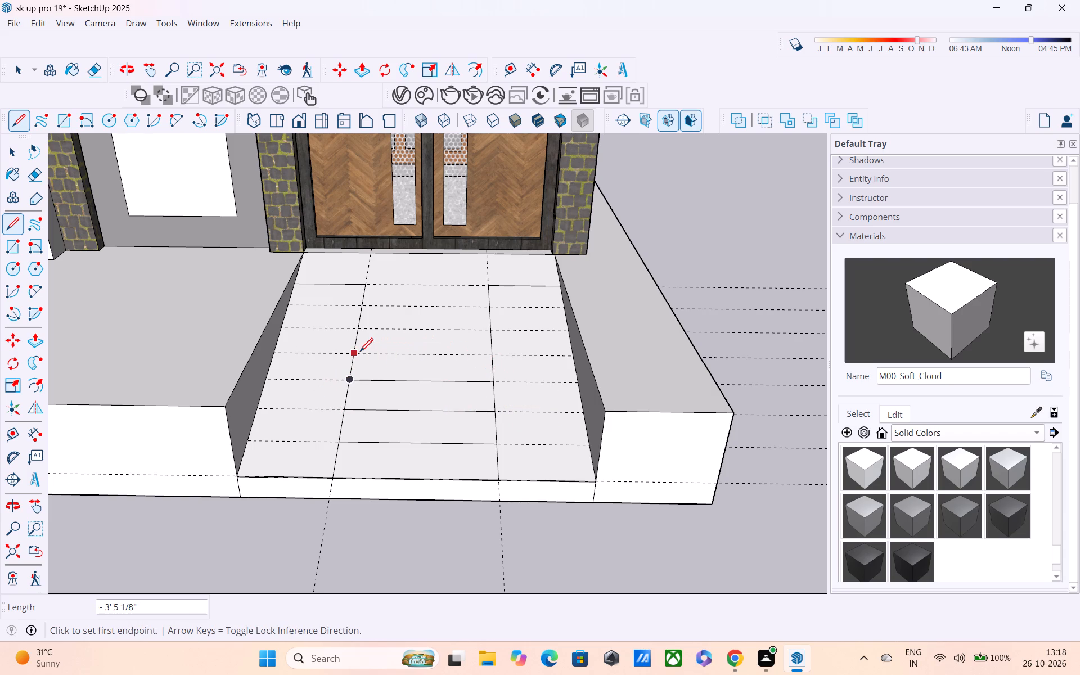
click(360, 353)
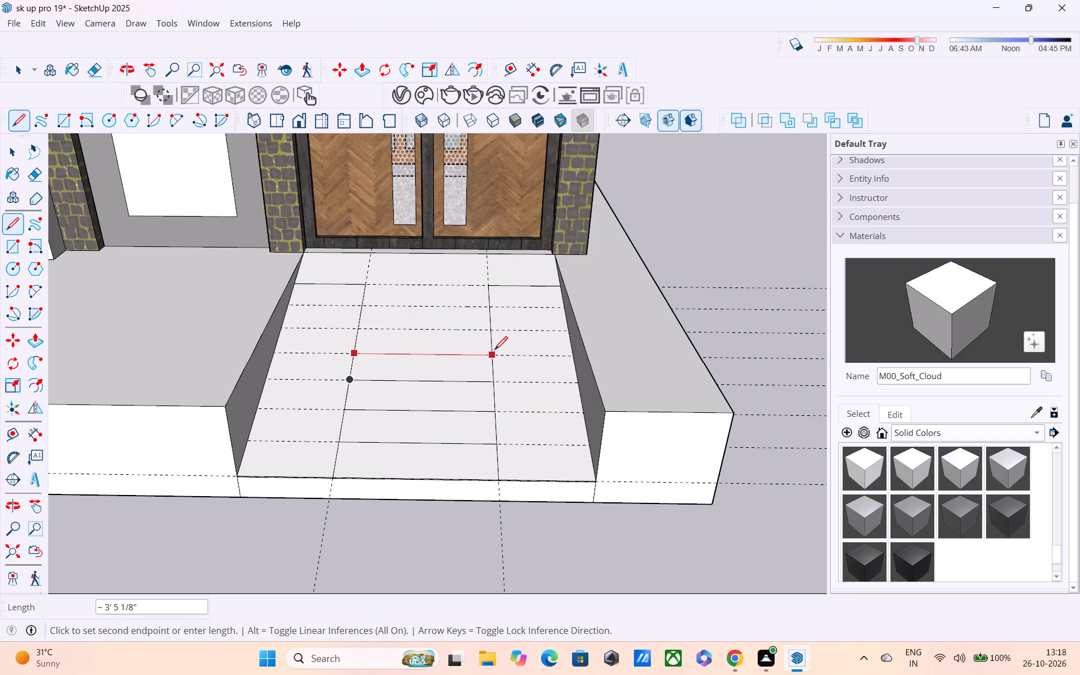
click(494, 355)
click(364, 327)
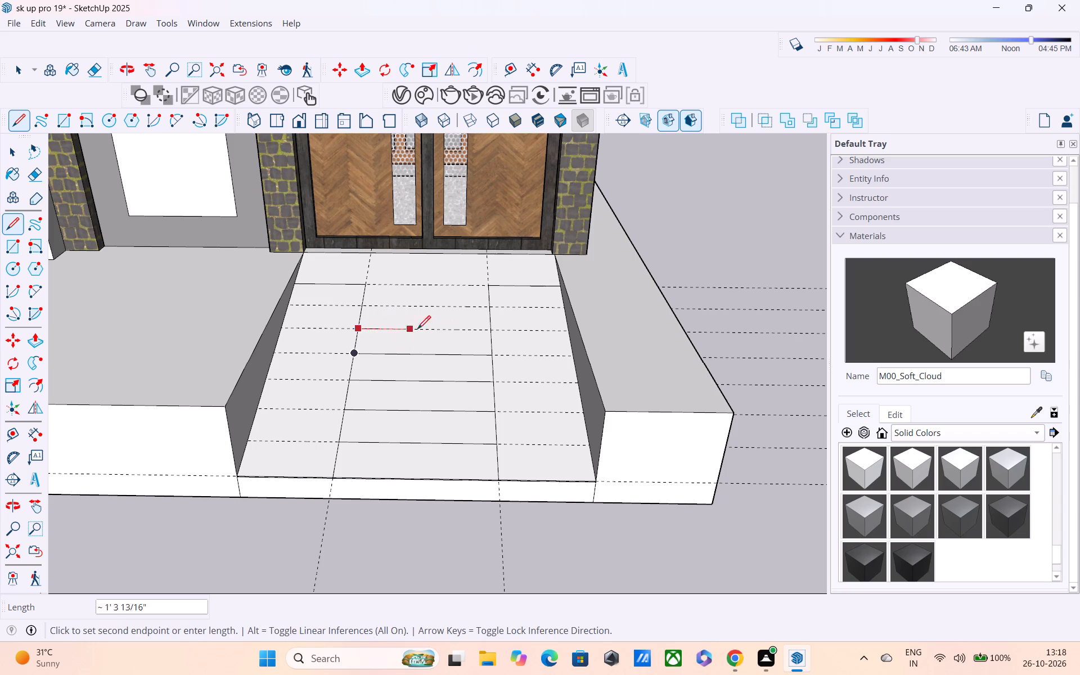
click(487, 330)
Draw two more cross lines between the side strips along the two uppermost cross guides near the gate.
scroll(377, 301, up, 2)
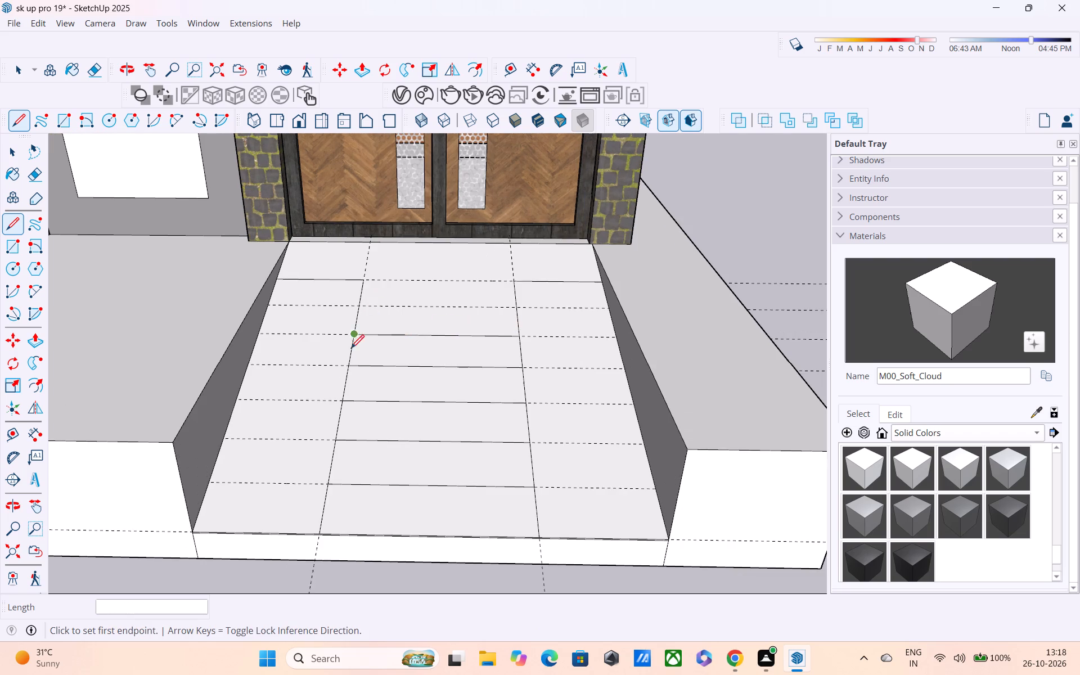
scroll(349, 355, up, 5)
scroll(393, 367, up, 3)
middle_drag(400, 372, 427, 421)
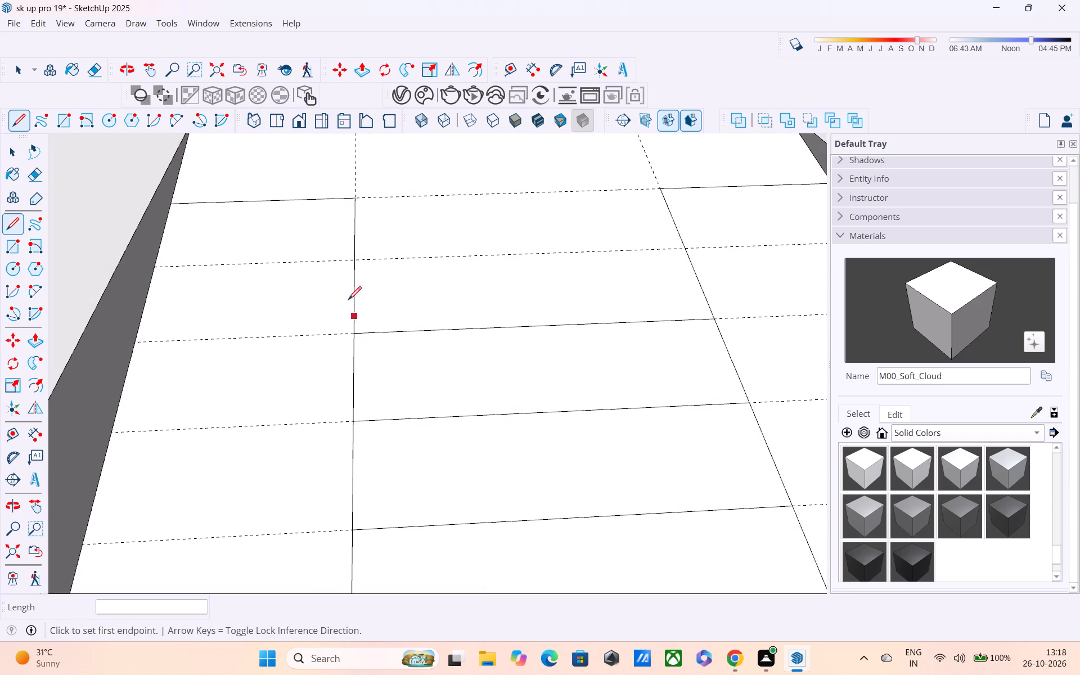
click(353, 260)
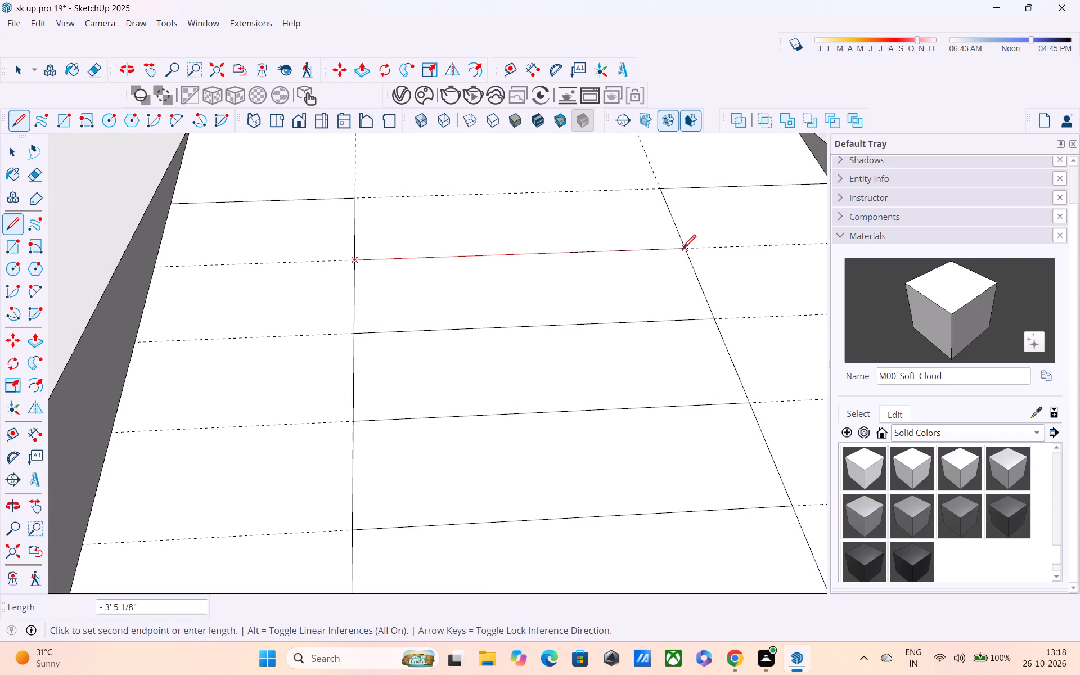
click(683, 249)
click(356, 200)
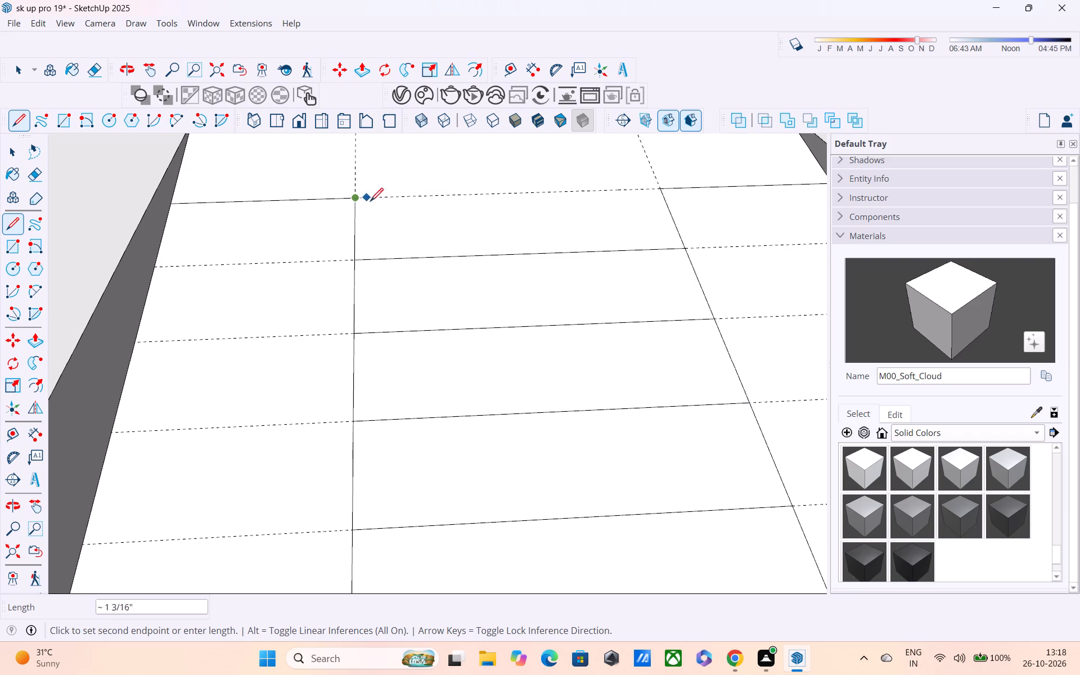
click(661, 187)
Delete all the cross and lengthwise guide lines running over the entry ramp.
scroll(674, 217, down, 2)
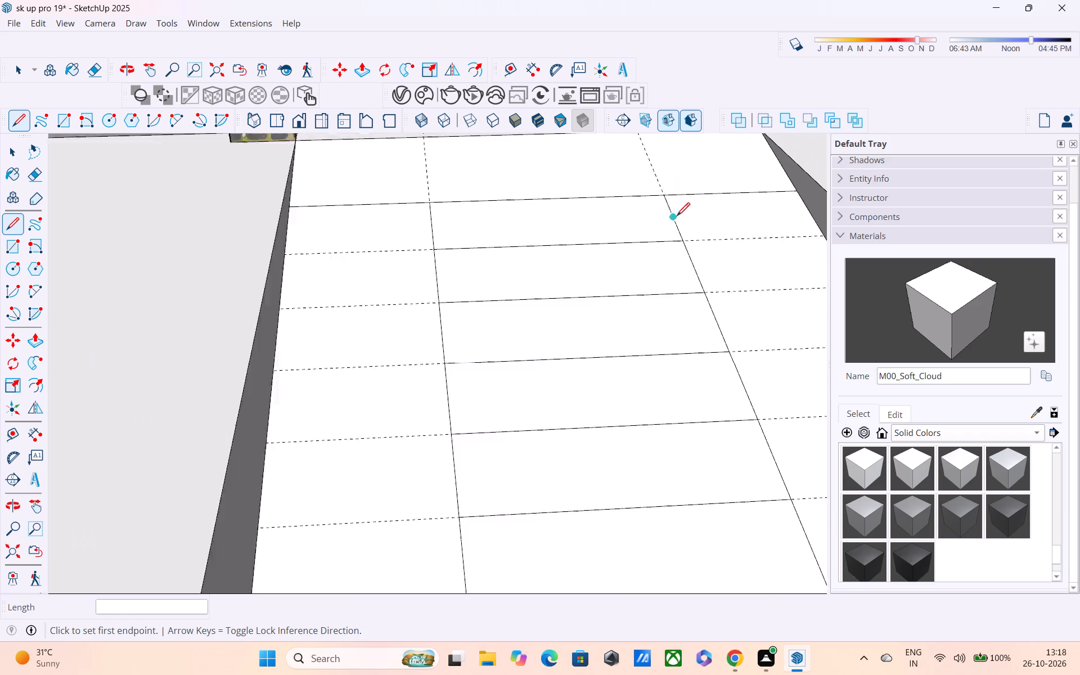
scroll(677, 217, down, 7)
middle_drag(703, 372, 653, 280)
scroll(649, 283, down, 11)
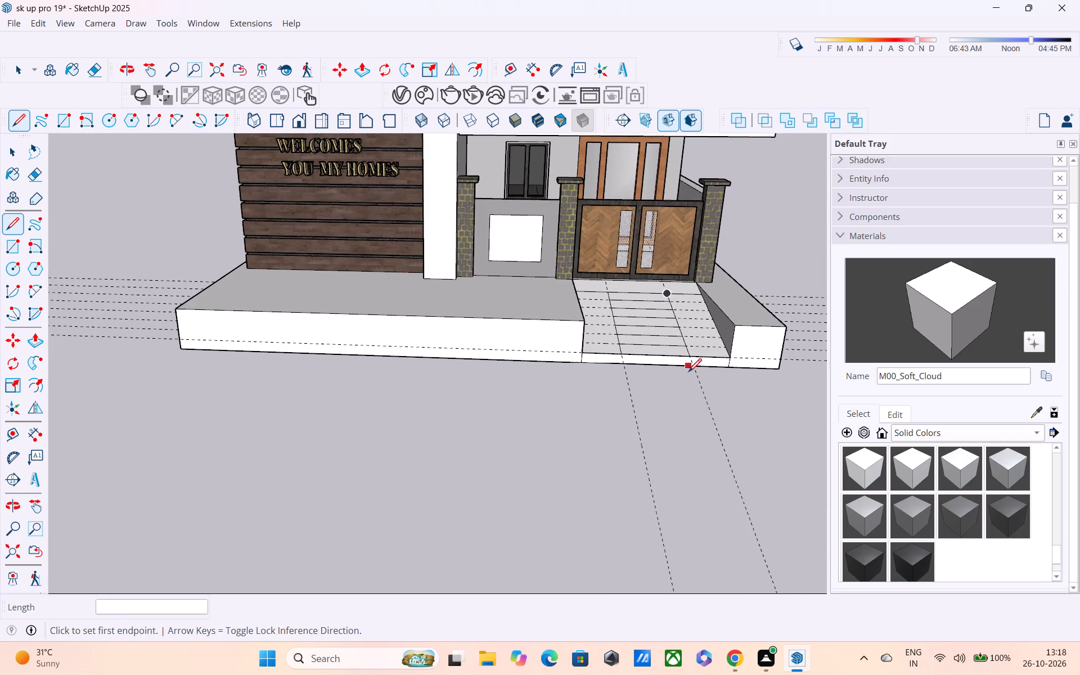
shift+middle_drag(705, 384, 439, 359)
key(space)
drag(682, 194, 697, 358)
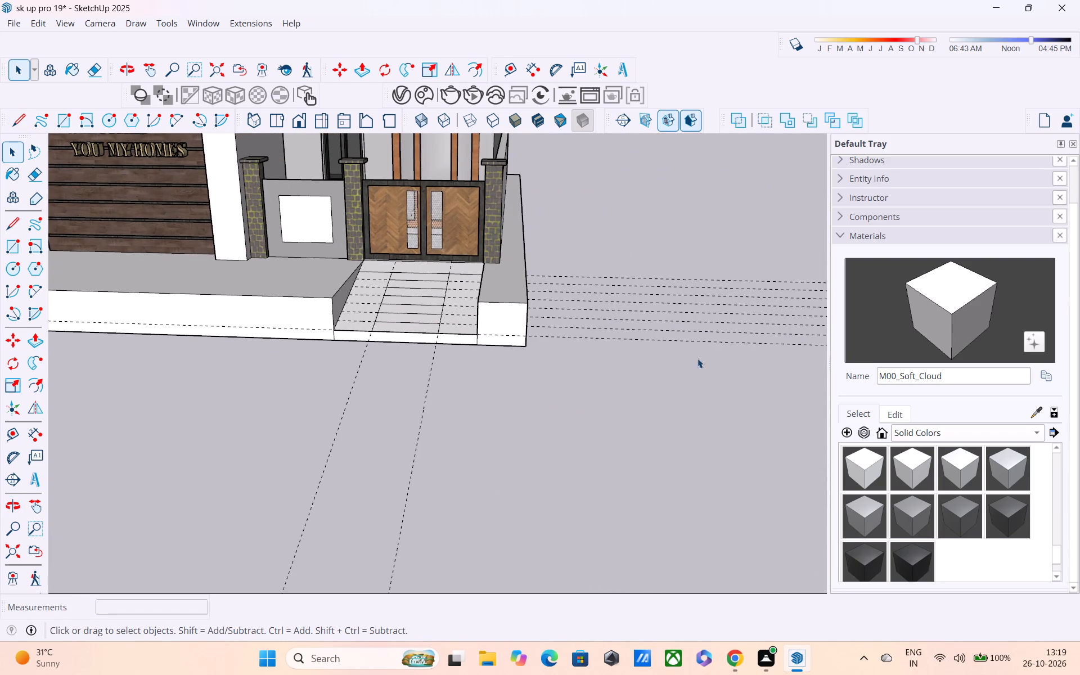
drag(697, 367, 691, 246)
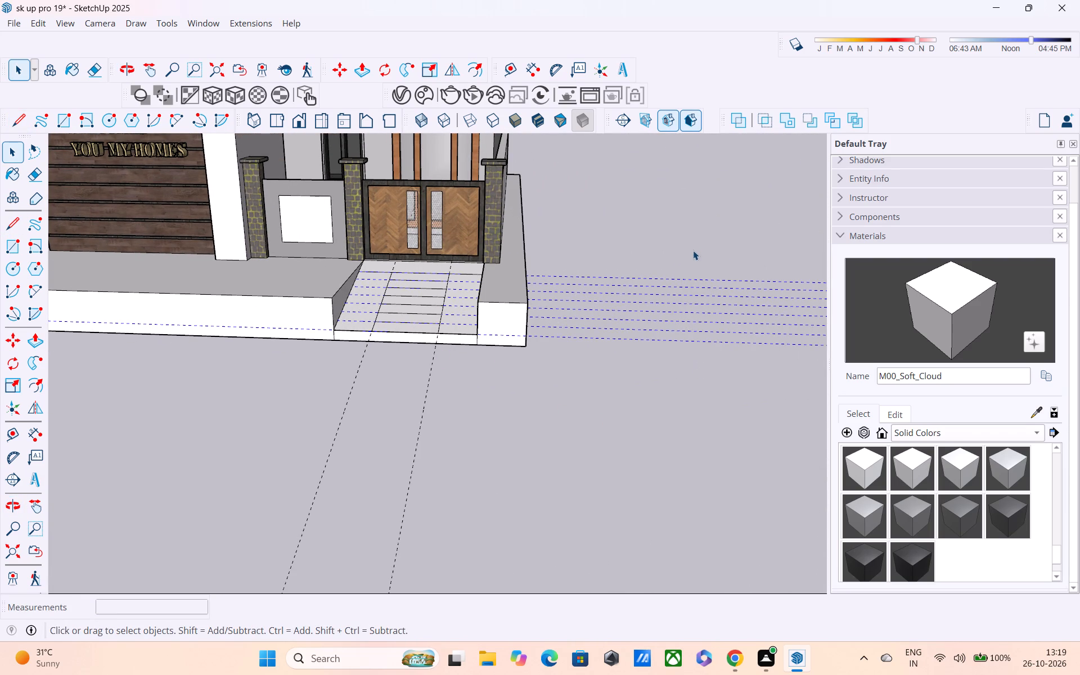
key(Delete)
drag(532, 465, 302, 514)
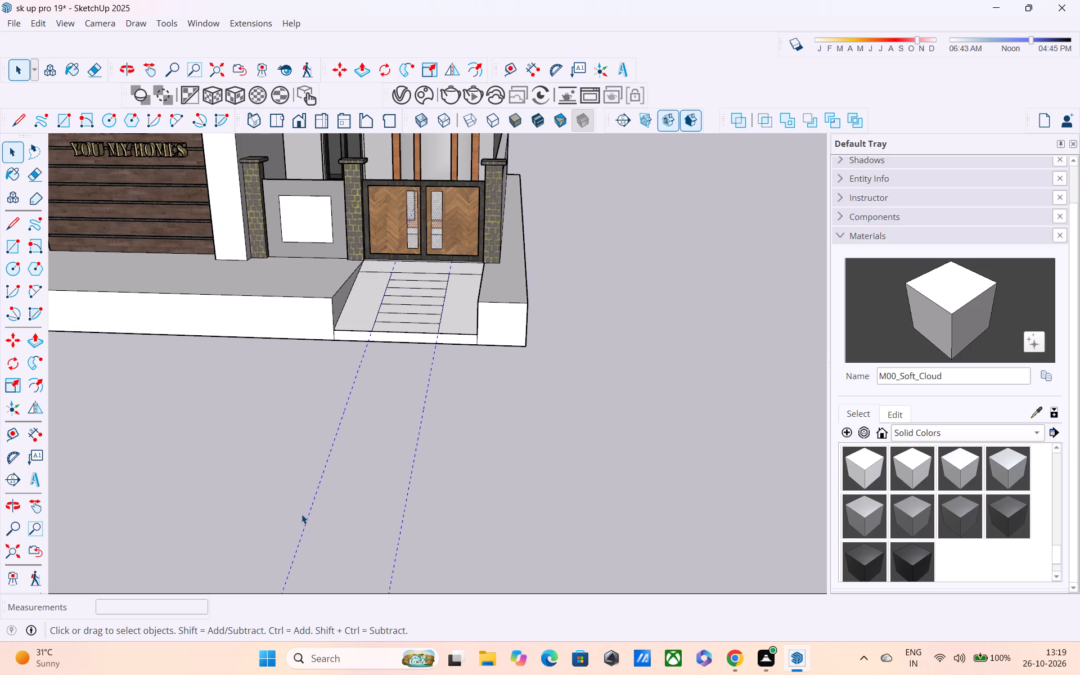
key(Delete)
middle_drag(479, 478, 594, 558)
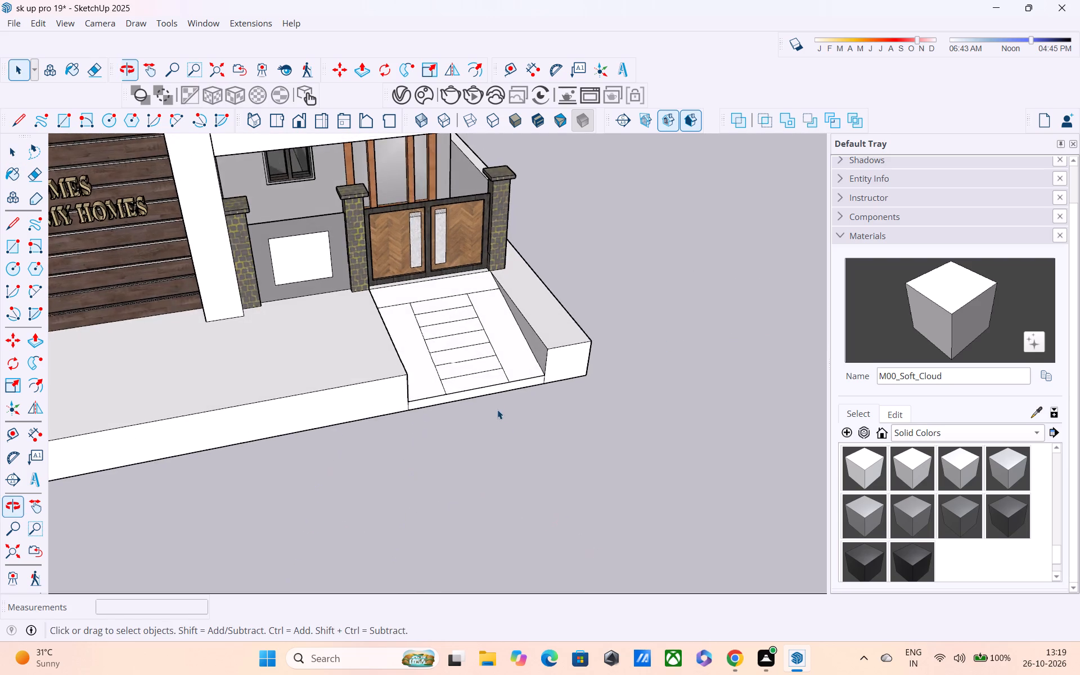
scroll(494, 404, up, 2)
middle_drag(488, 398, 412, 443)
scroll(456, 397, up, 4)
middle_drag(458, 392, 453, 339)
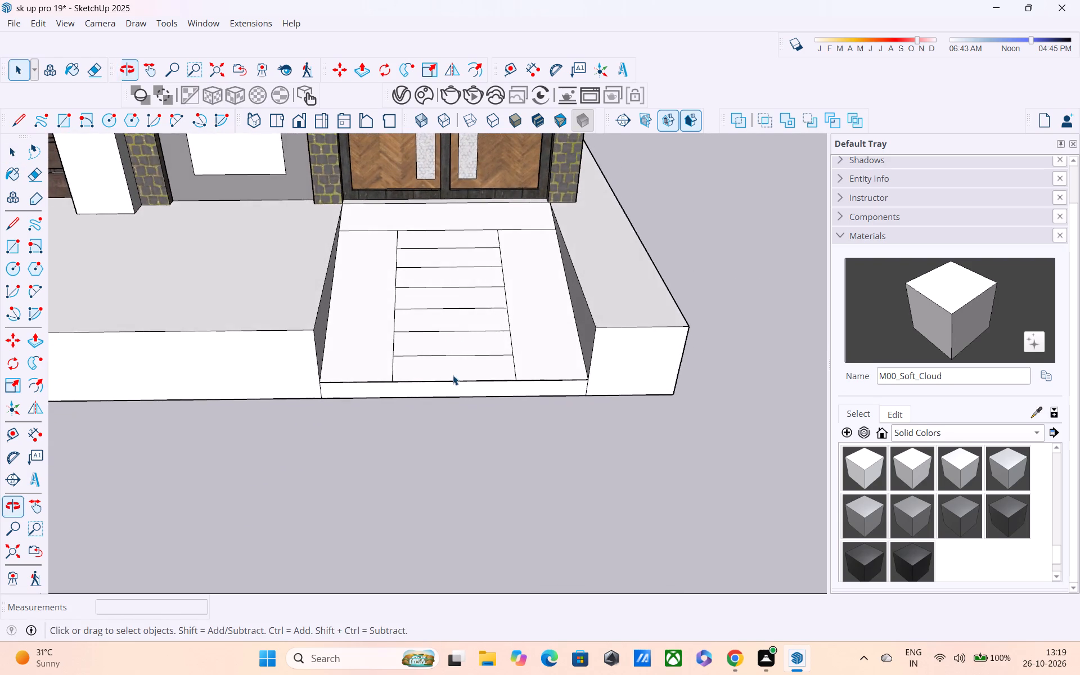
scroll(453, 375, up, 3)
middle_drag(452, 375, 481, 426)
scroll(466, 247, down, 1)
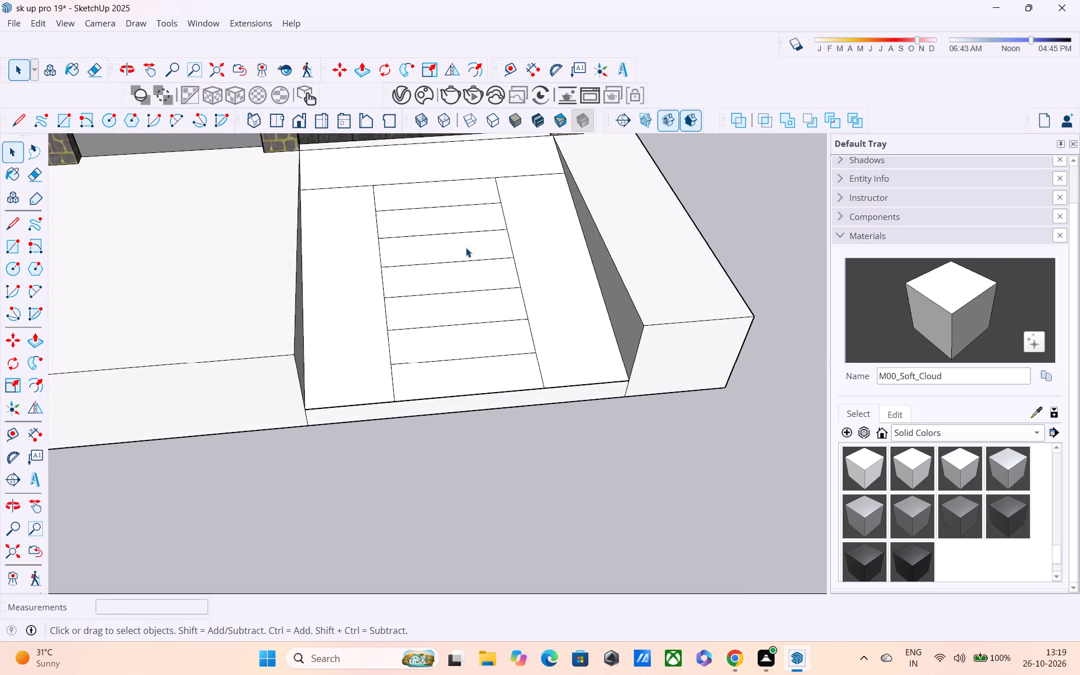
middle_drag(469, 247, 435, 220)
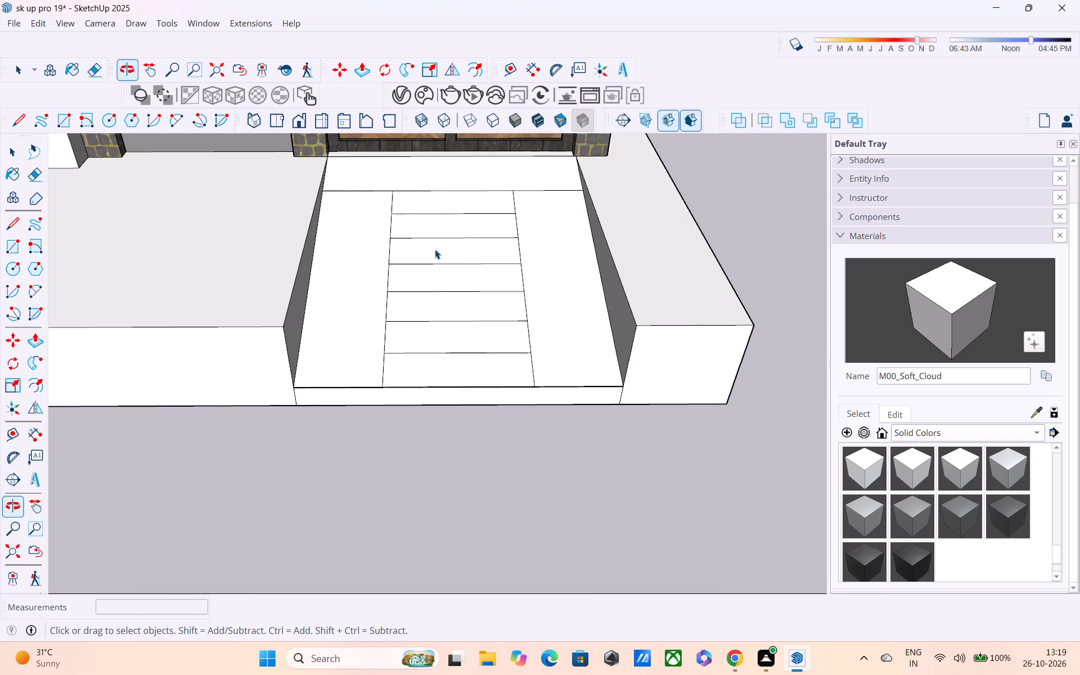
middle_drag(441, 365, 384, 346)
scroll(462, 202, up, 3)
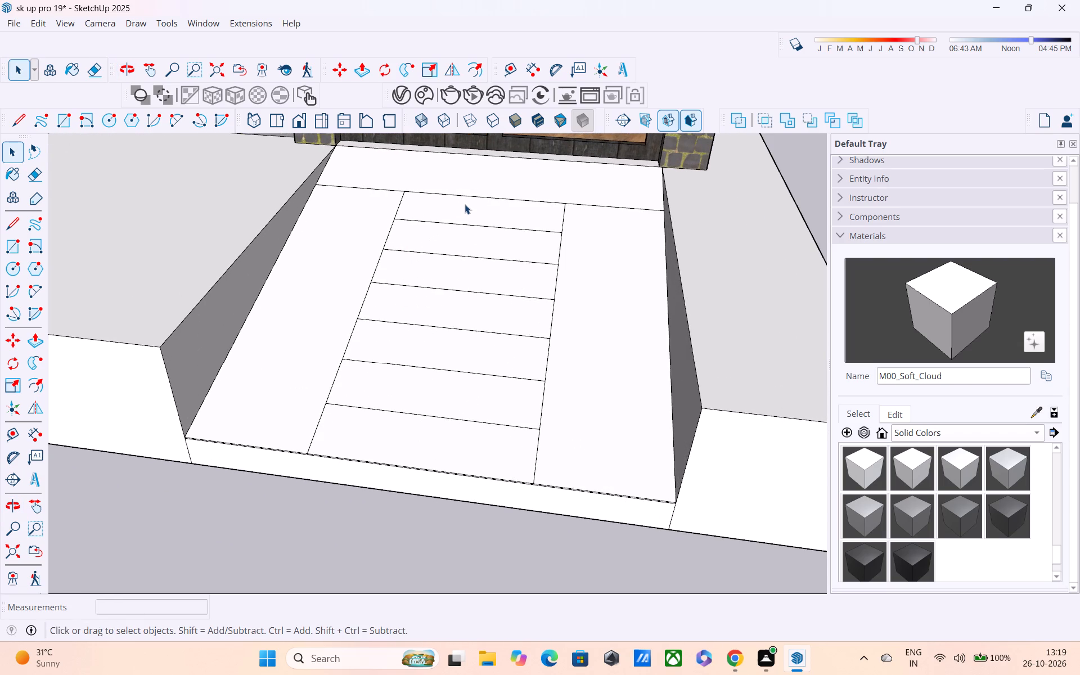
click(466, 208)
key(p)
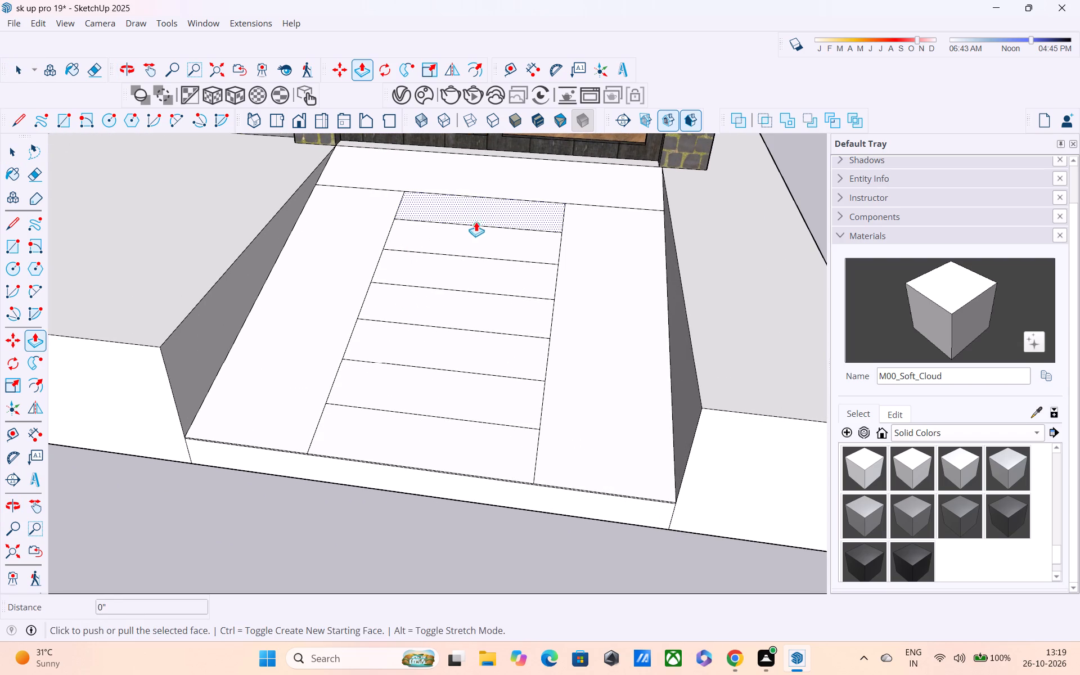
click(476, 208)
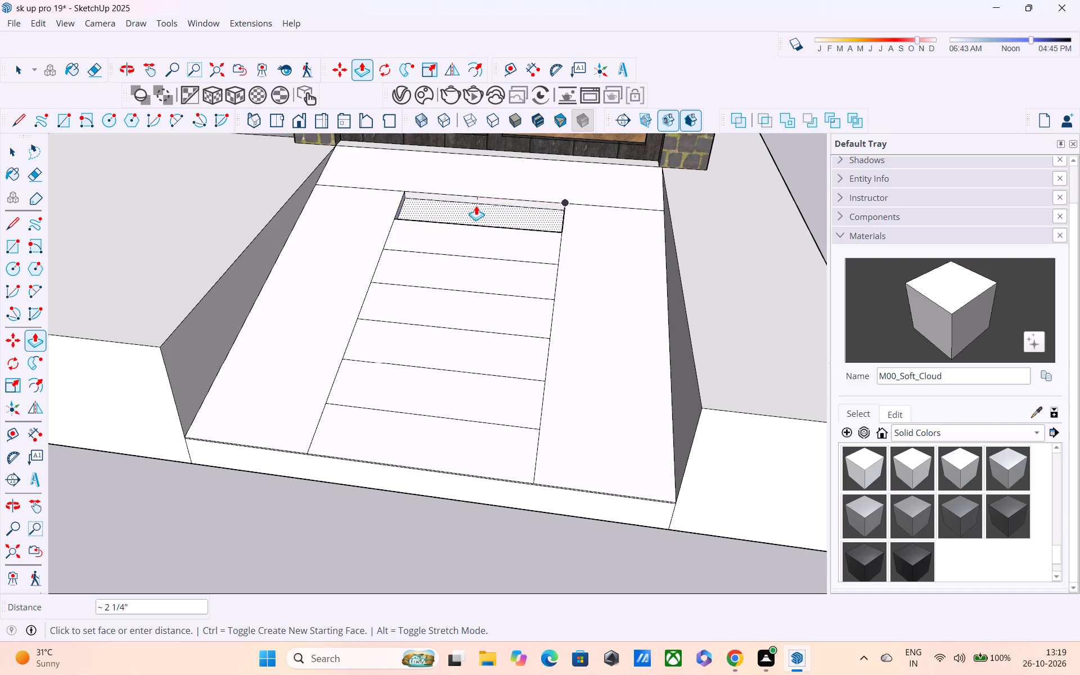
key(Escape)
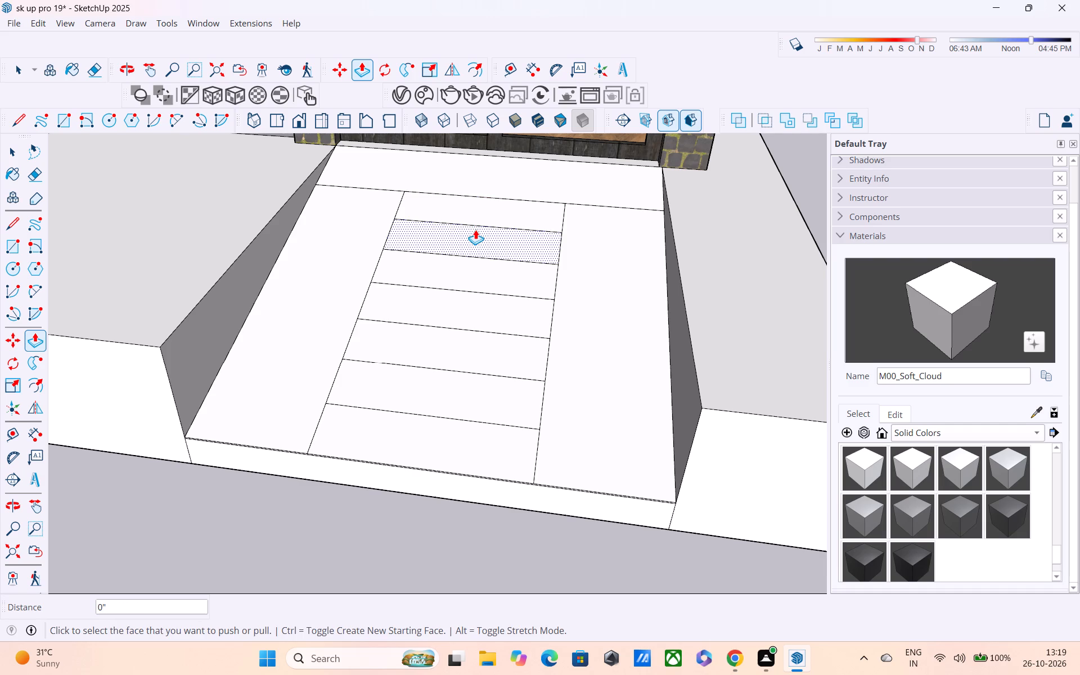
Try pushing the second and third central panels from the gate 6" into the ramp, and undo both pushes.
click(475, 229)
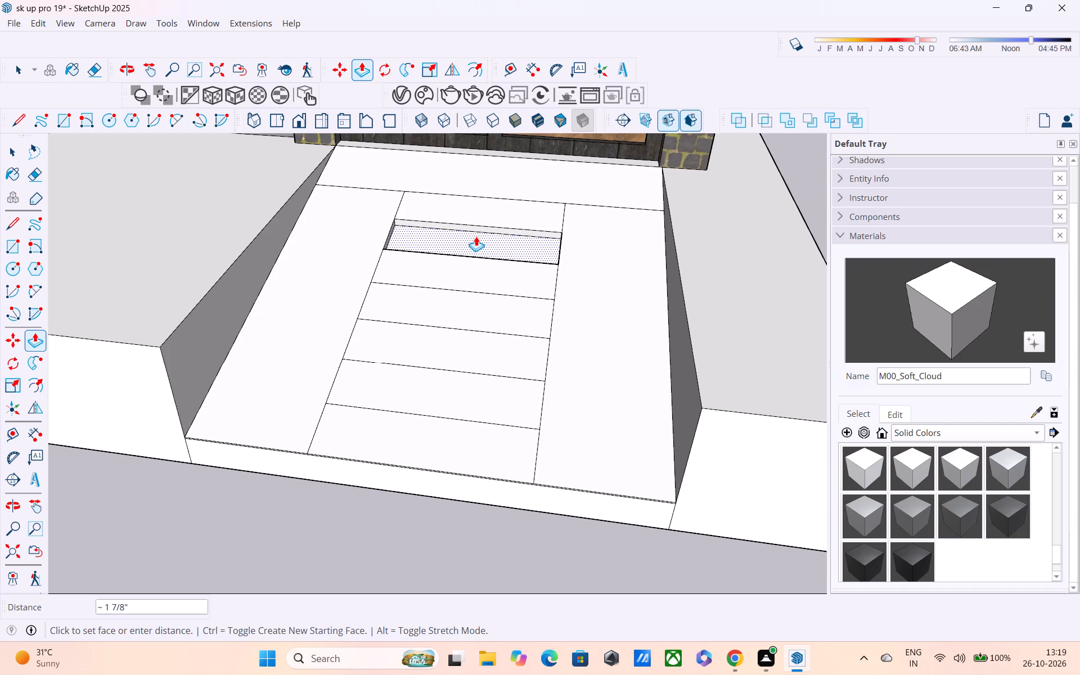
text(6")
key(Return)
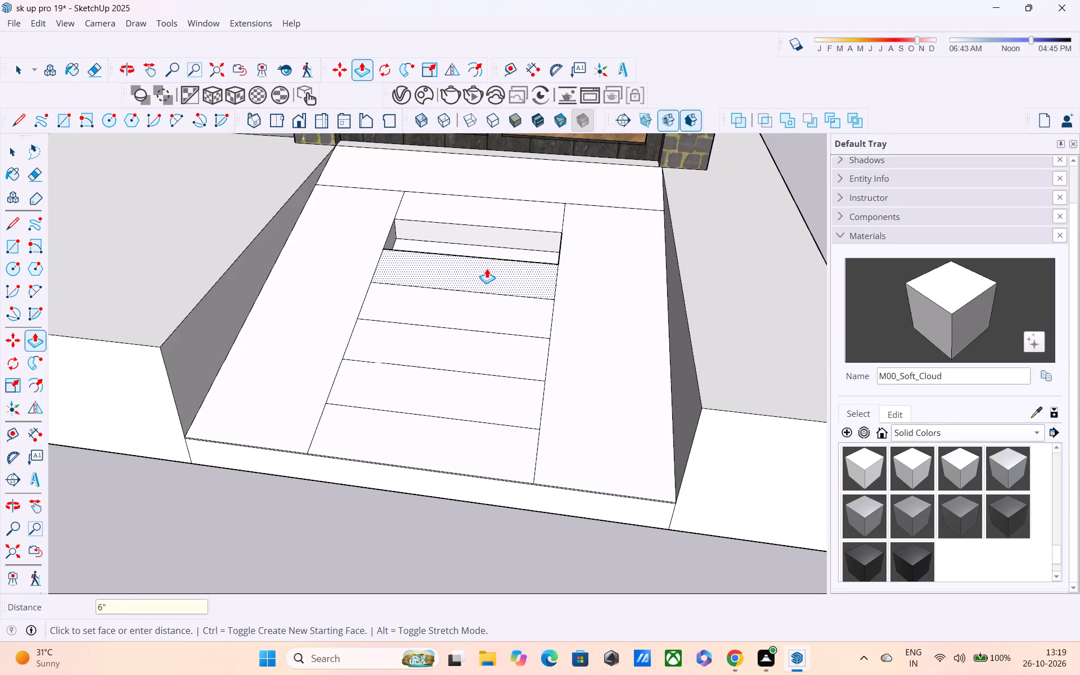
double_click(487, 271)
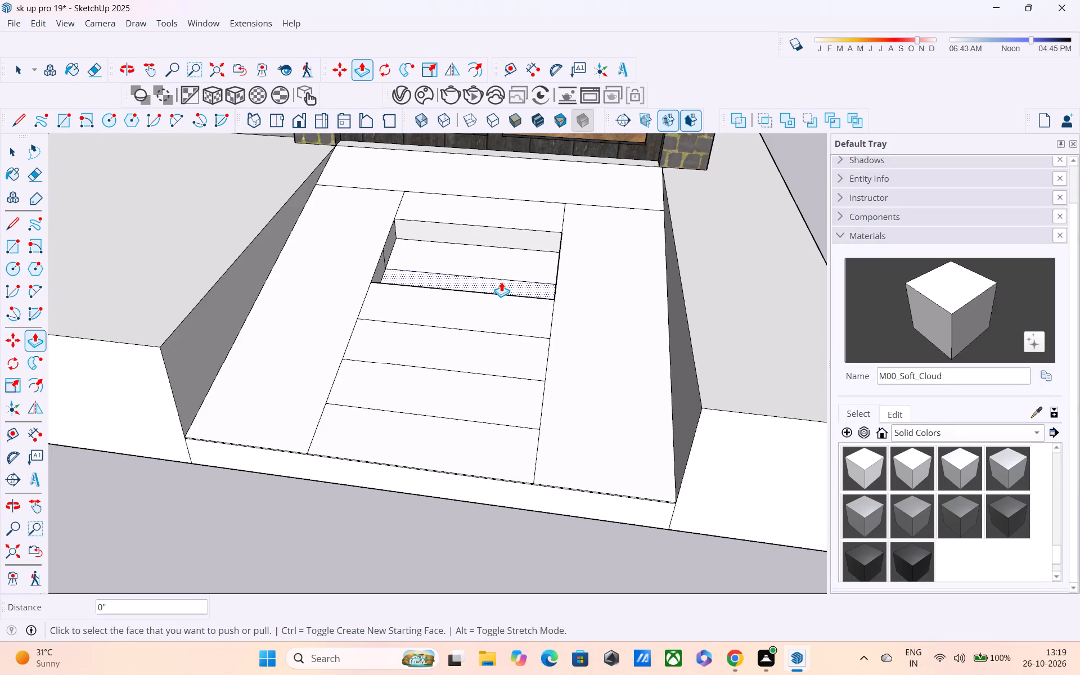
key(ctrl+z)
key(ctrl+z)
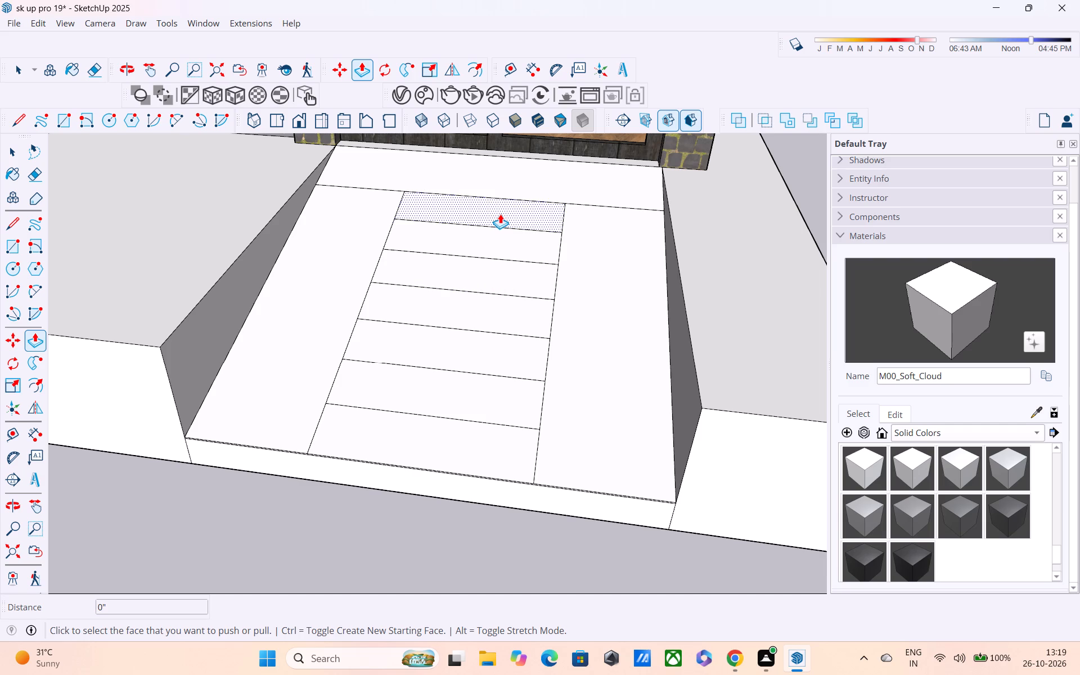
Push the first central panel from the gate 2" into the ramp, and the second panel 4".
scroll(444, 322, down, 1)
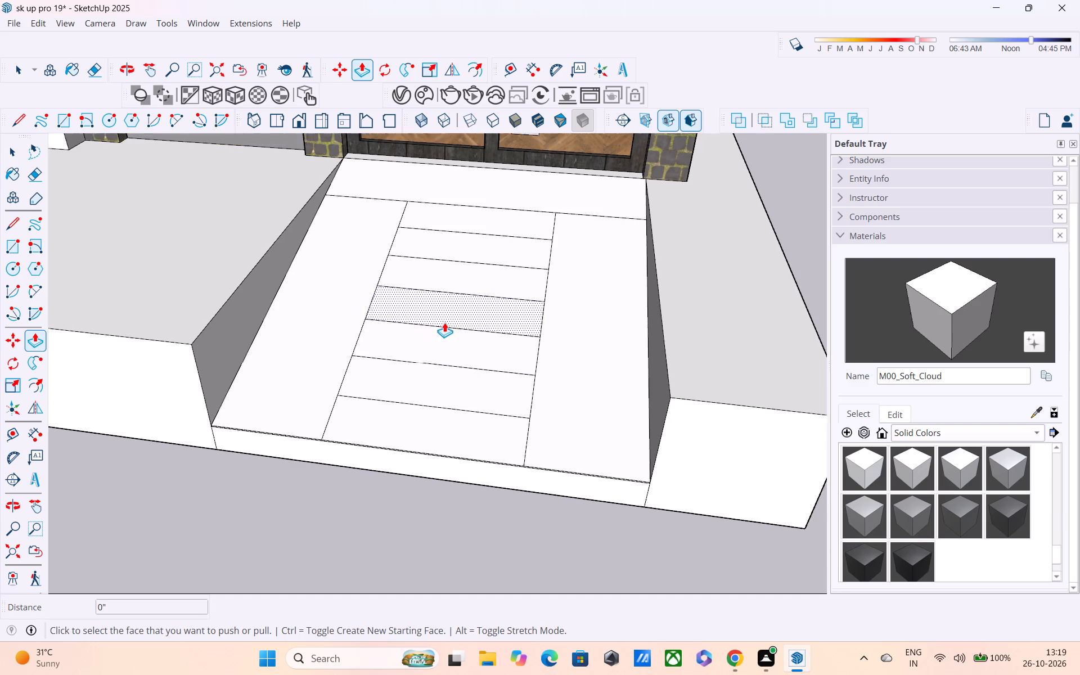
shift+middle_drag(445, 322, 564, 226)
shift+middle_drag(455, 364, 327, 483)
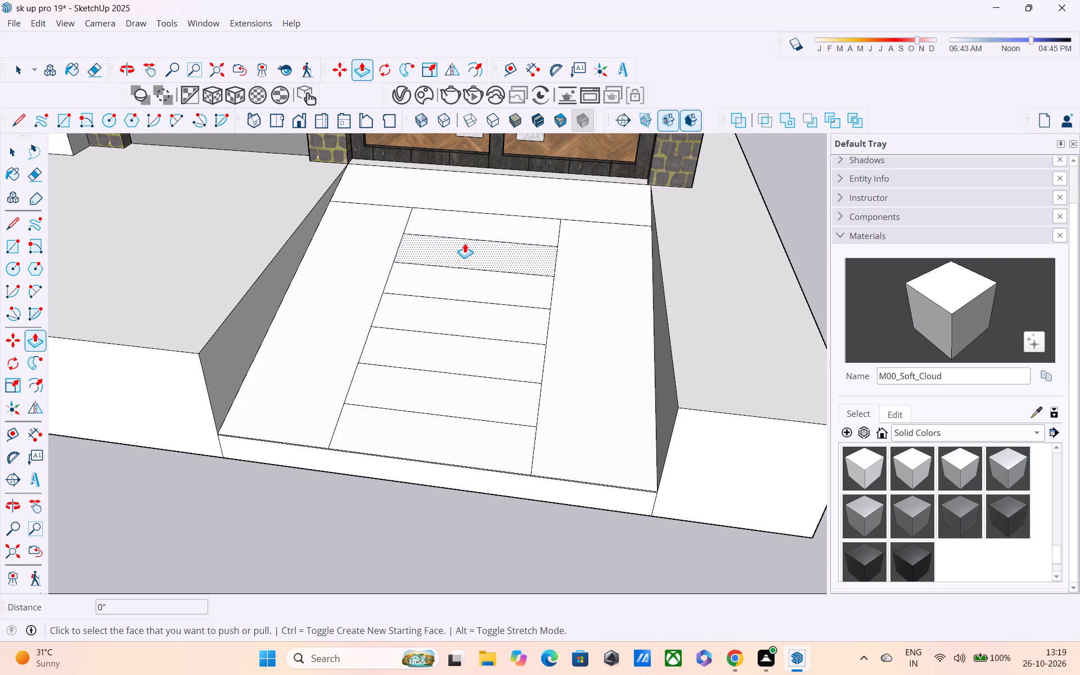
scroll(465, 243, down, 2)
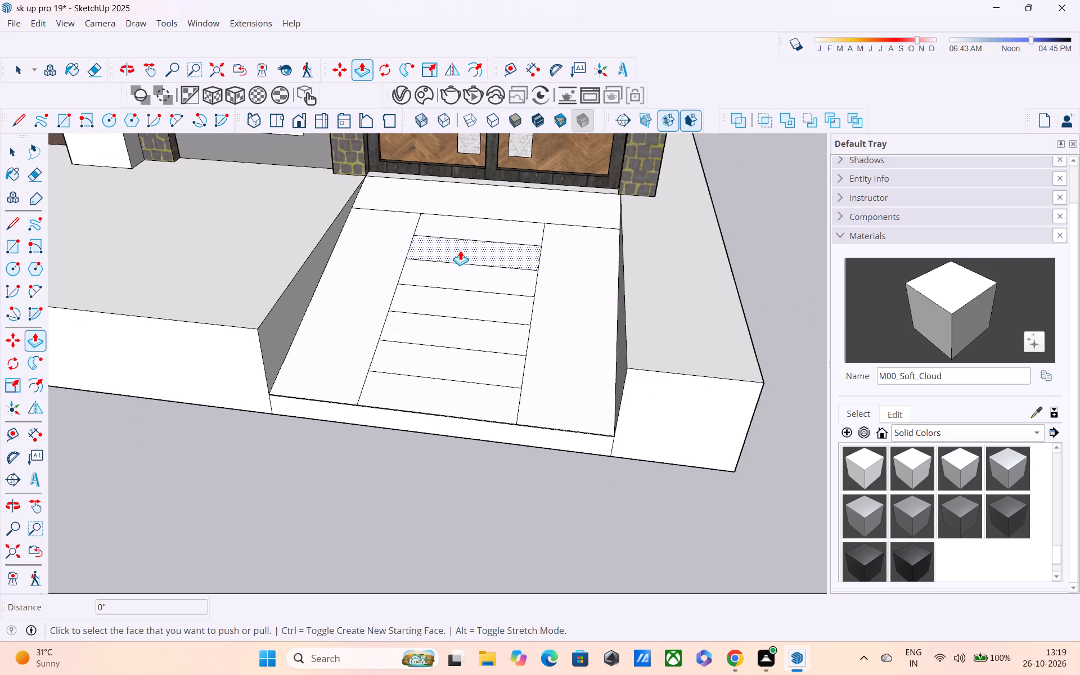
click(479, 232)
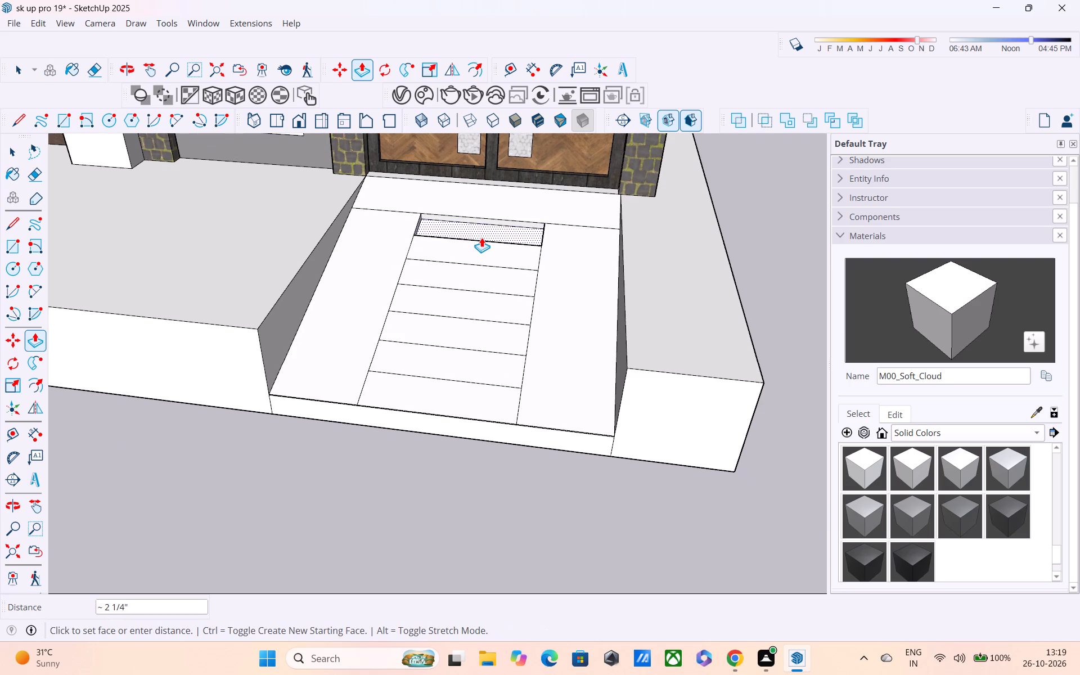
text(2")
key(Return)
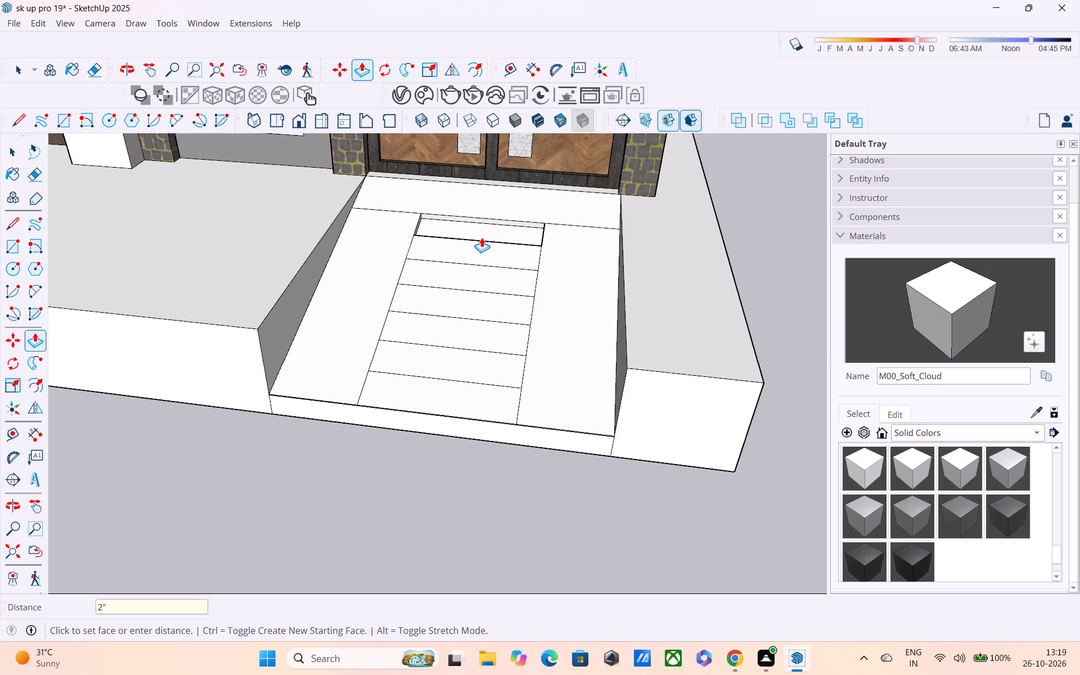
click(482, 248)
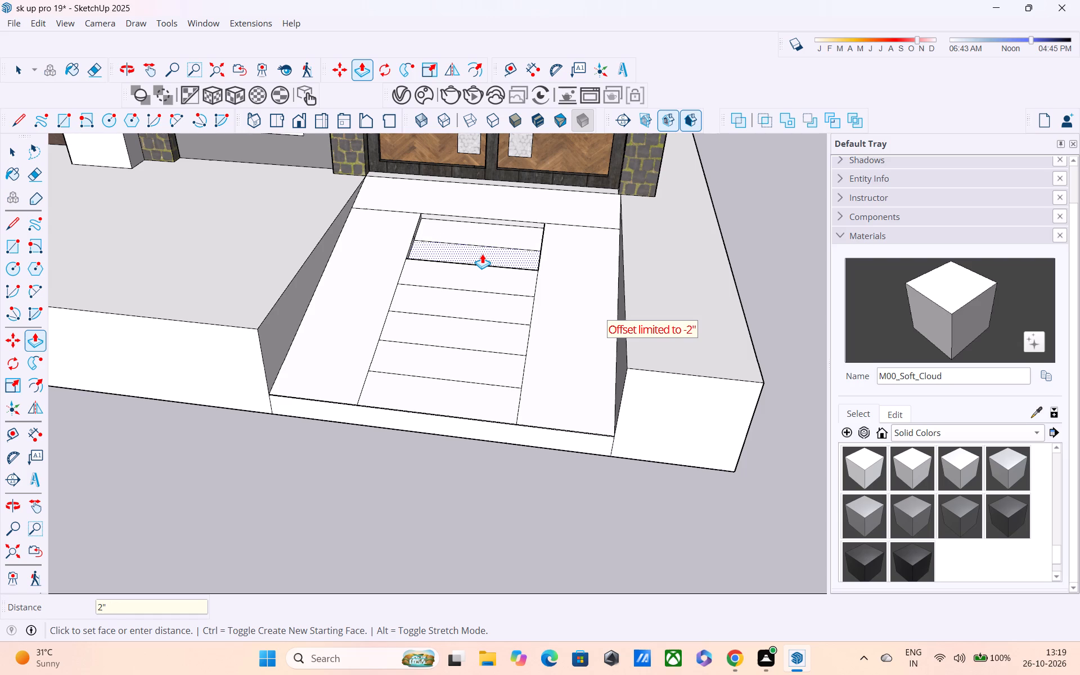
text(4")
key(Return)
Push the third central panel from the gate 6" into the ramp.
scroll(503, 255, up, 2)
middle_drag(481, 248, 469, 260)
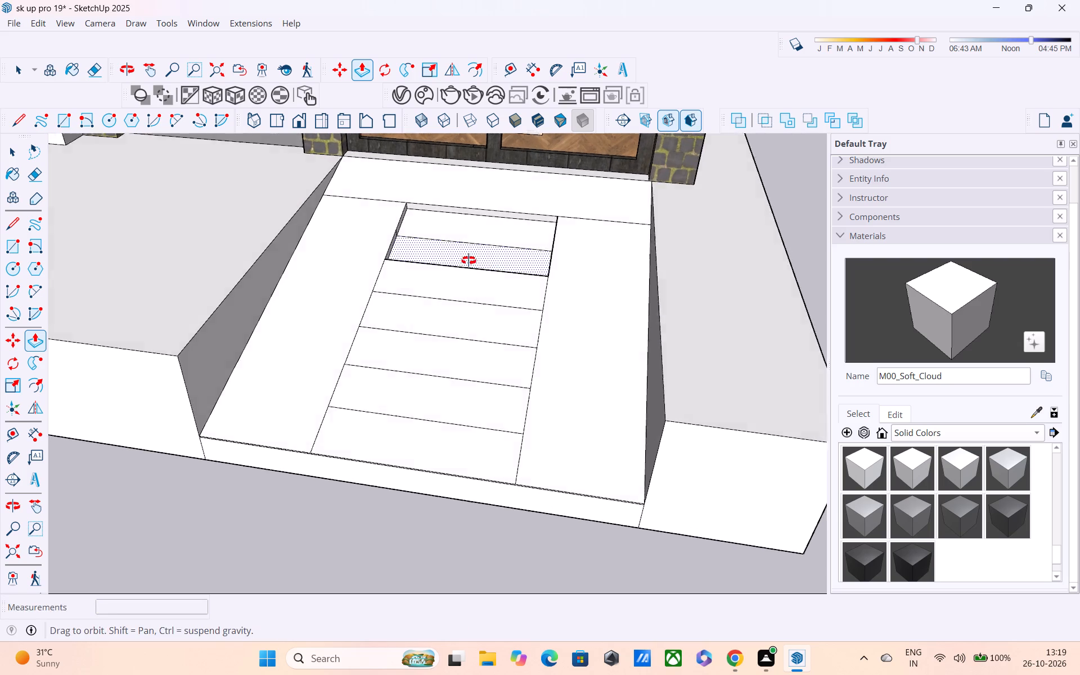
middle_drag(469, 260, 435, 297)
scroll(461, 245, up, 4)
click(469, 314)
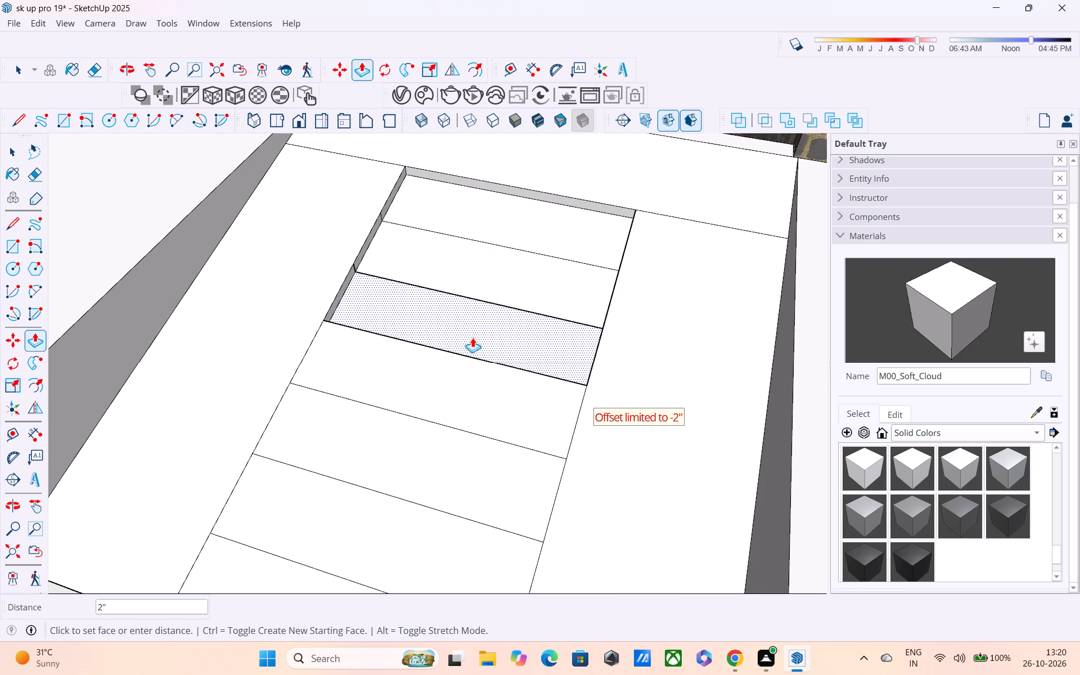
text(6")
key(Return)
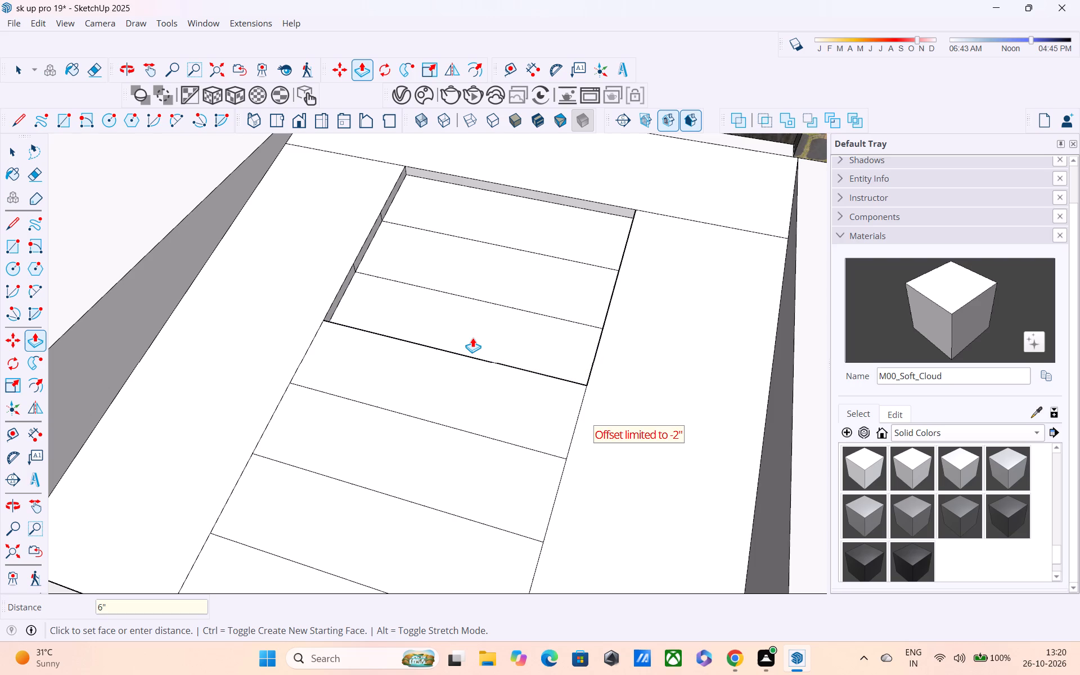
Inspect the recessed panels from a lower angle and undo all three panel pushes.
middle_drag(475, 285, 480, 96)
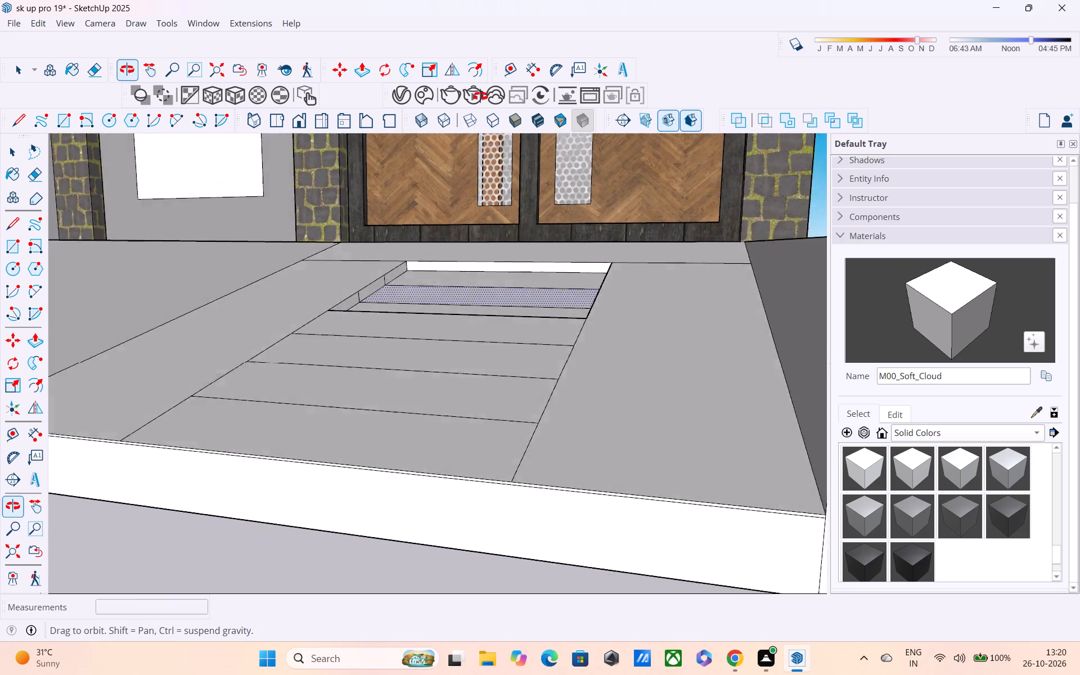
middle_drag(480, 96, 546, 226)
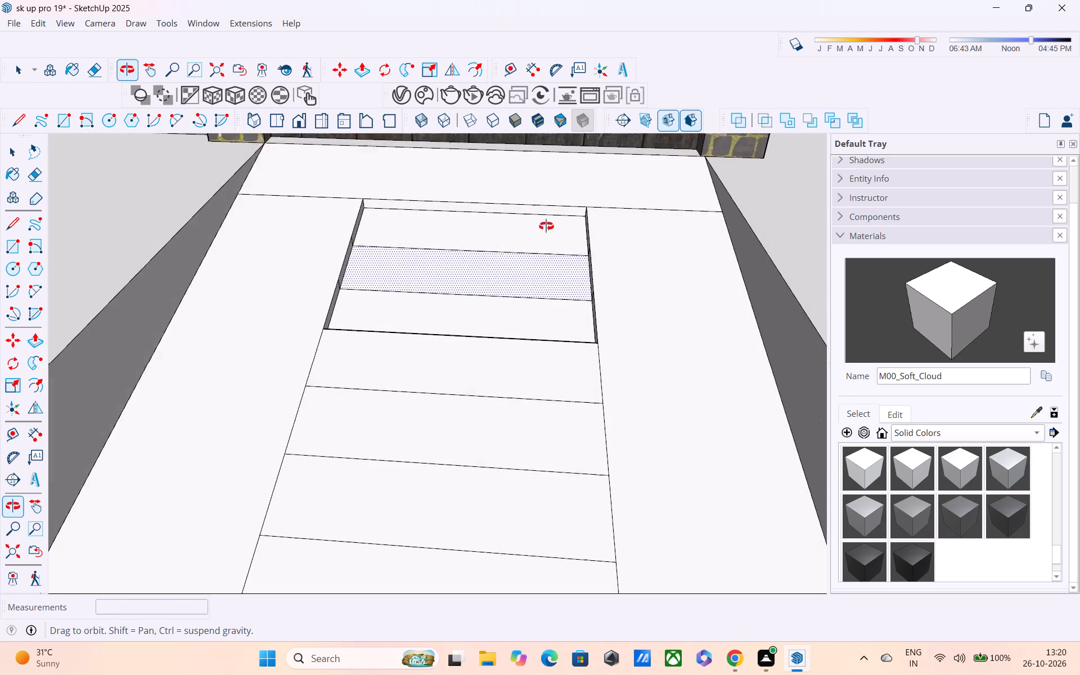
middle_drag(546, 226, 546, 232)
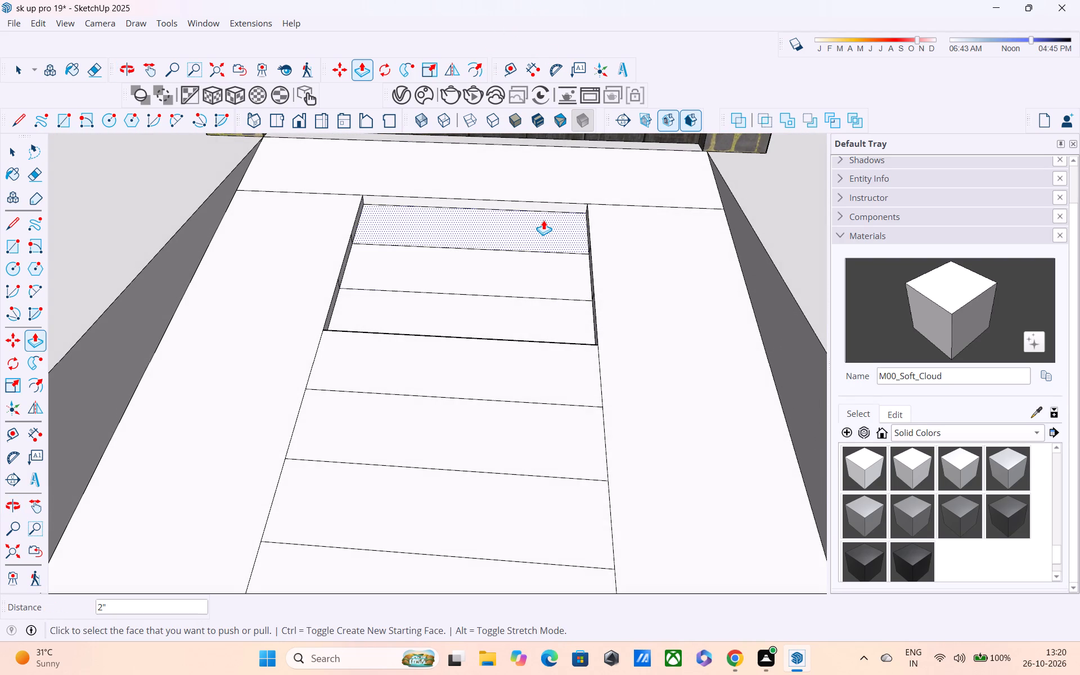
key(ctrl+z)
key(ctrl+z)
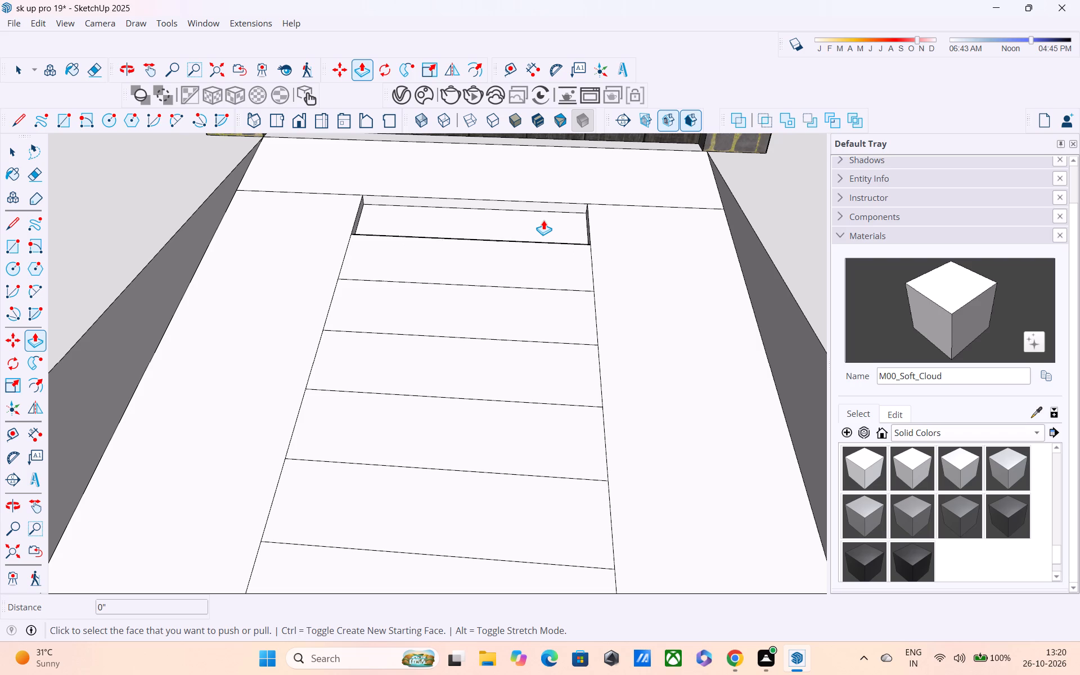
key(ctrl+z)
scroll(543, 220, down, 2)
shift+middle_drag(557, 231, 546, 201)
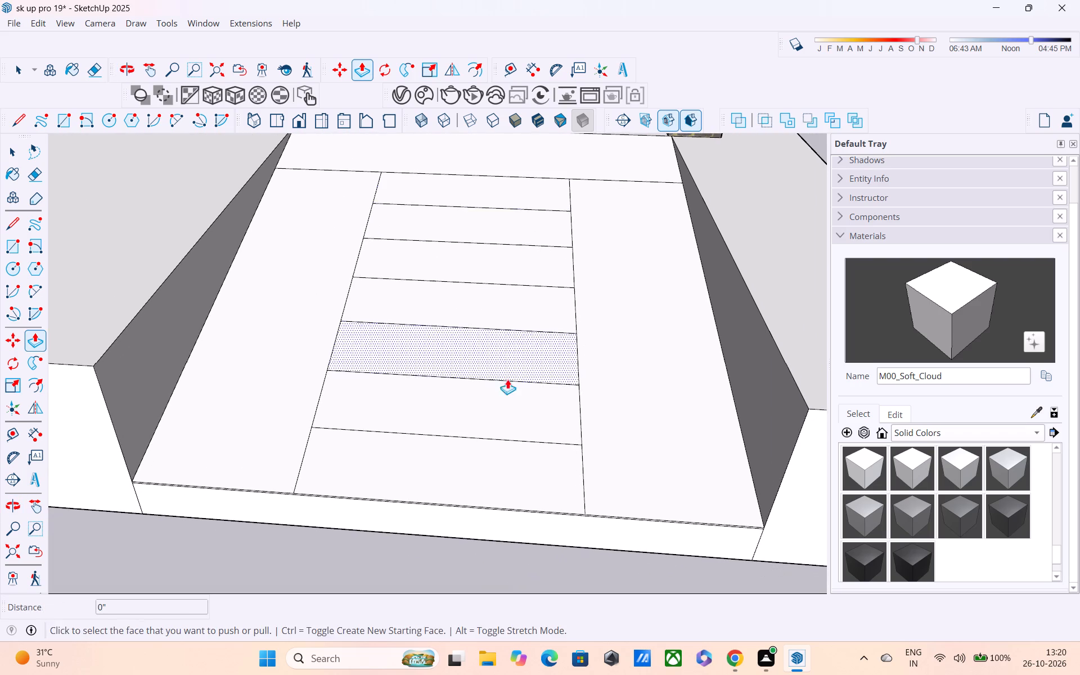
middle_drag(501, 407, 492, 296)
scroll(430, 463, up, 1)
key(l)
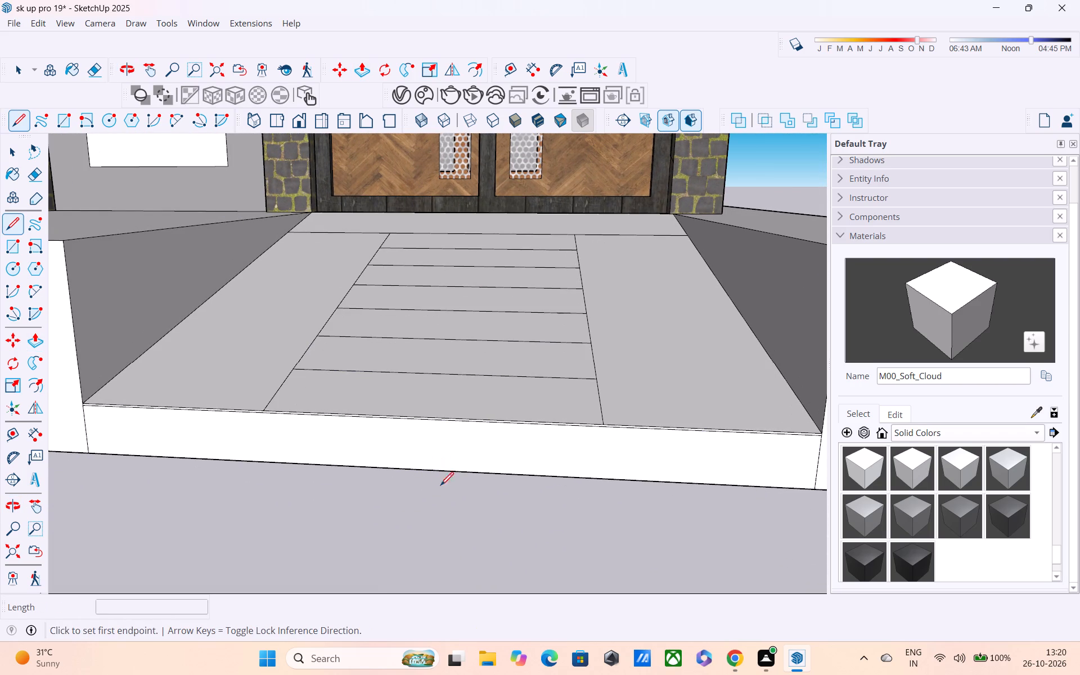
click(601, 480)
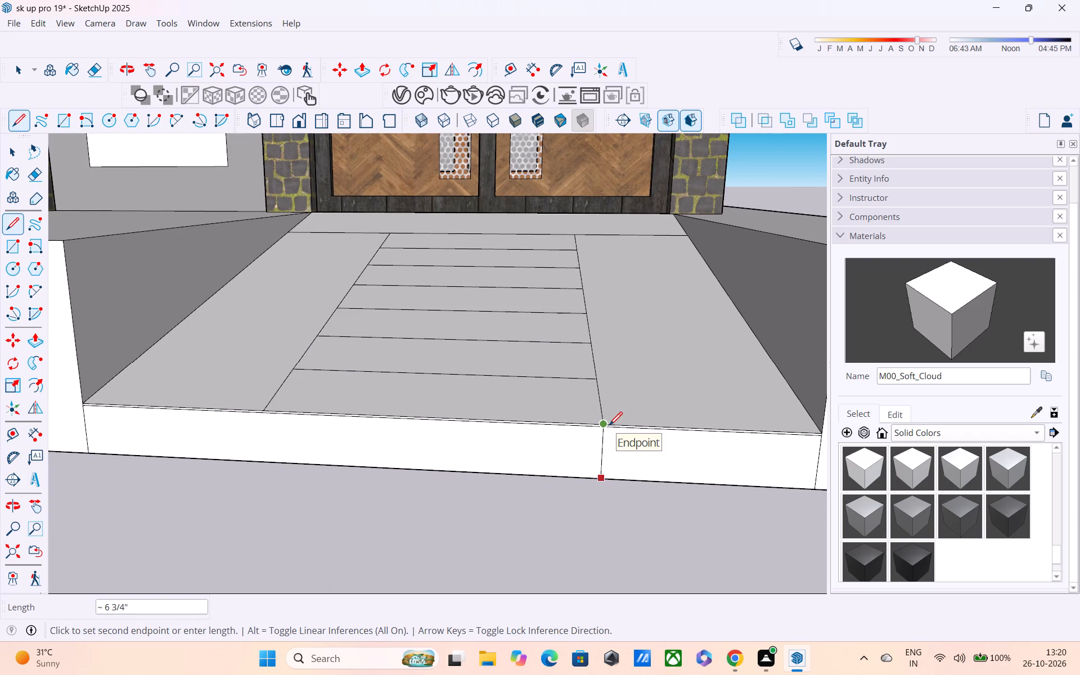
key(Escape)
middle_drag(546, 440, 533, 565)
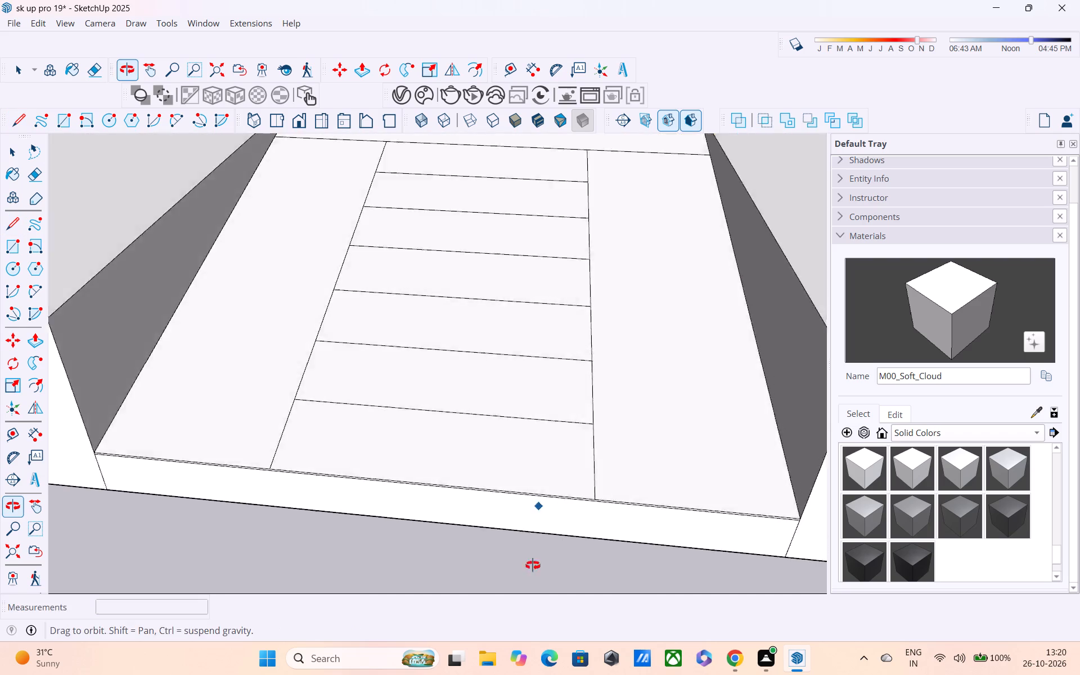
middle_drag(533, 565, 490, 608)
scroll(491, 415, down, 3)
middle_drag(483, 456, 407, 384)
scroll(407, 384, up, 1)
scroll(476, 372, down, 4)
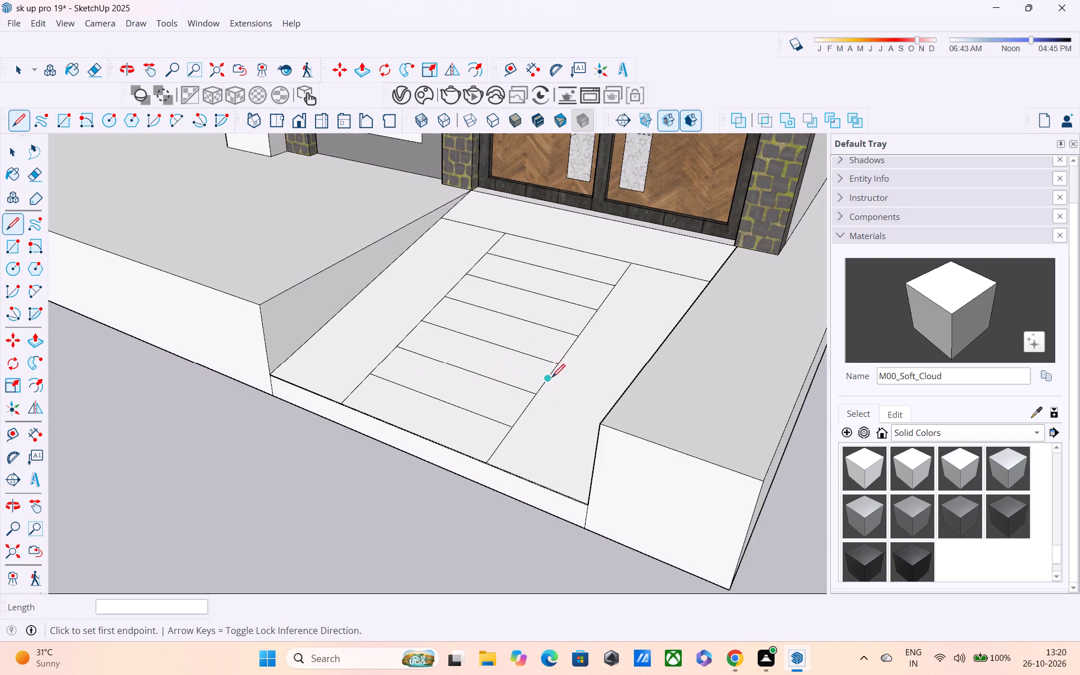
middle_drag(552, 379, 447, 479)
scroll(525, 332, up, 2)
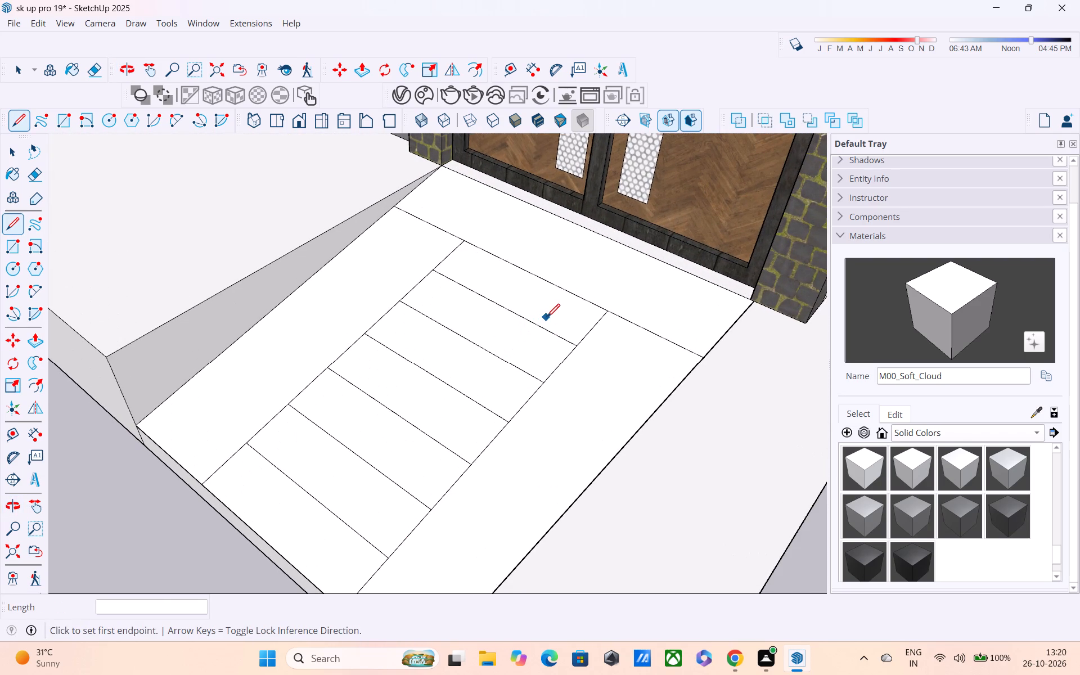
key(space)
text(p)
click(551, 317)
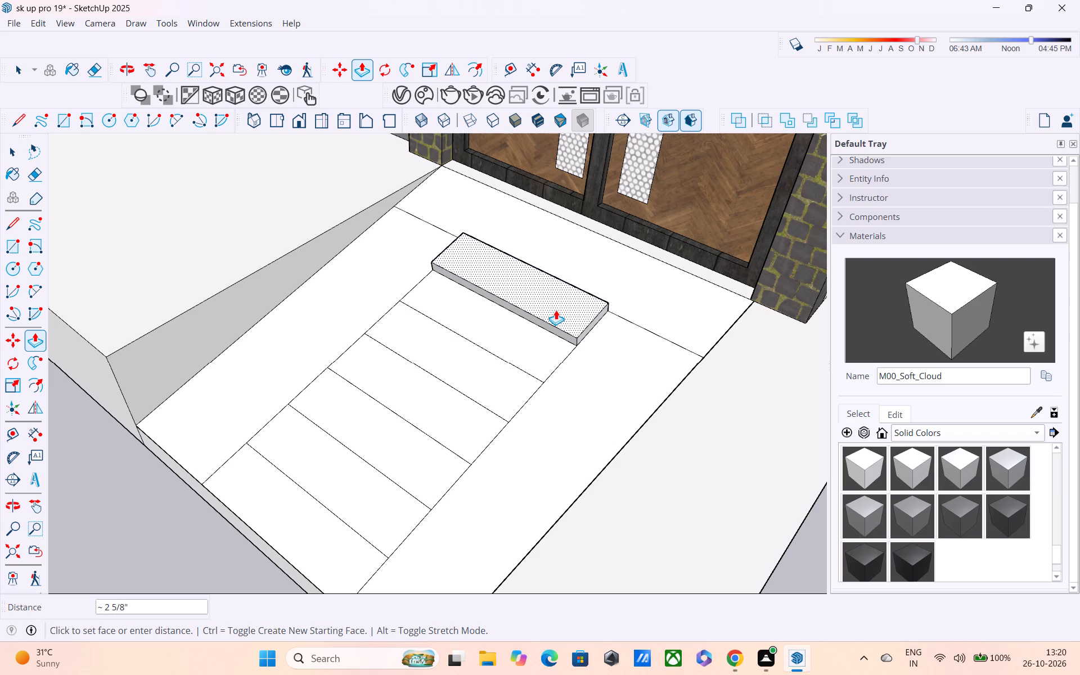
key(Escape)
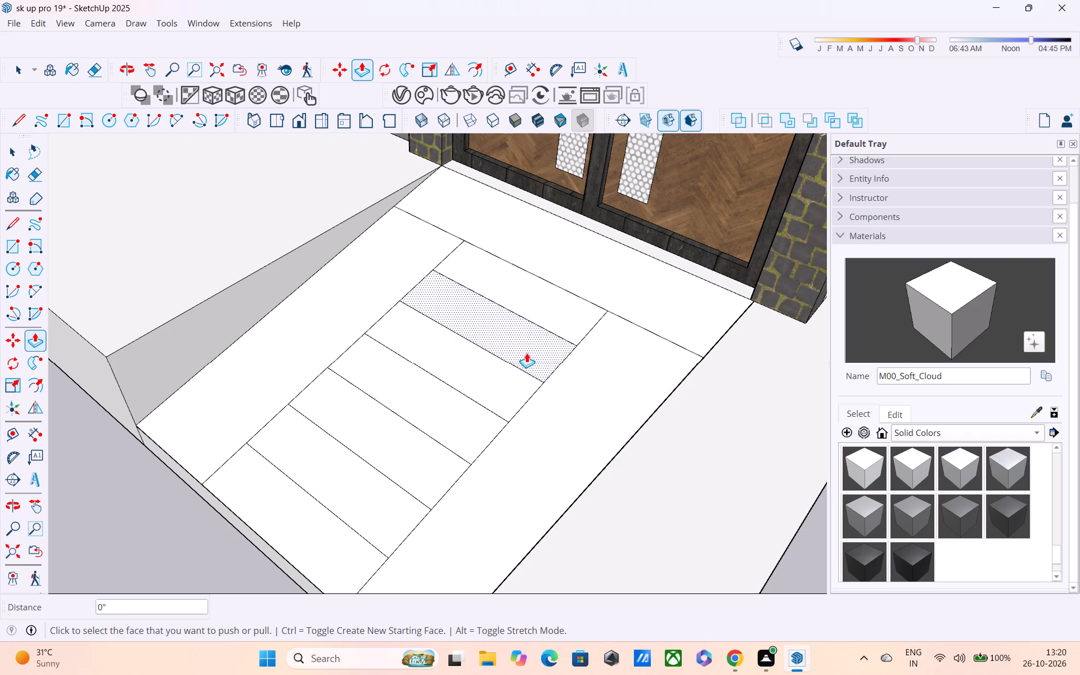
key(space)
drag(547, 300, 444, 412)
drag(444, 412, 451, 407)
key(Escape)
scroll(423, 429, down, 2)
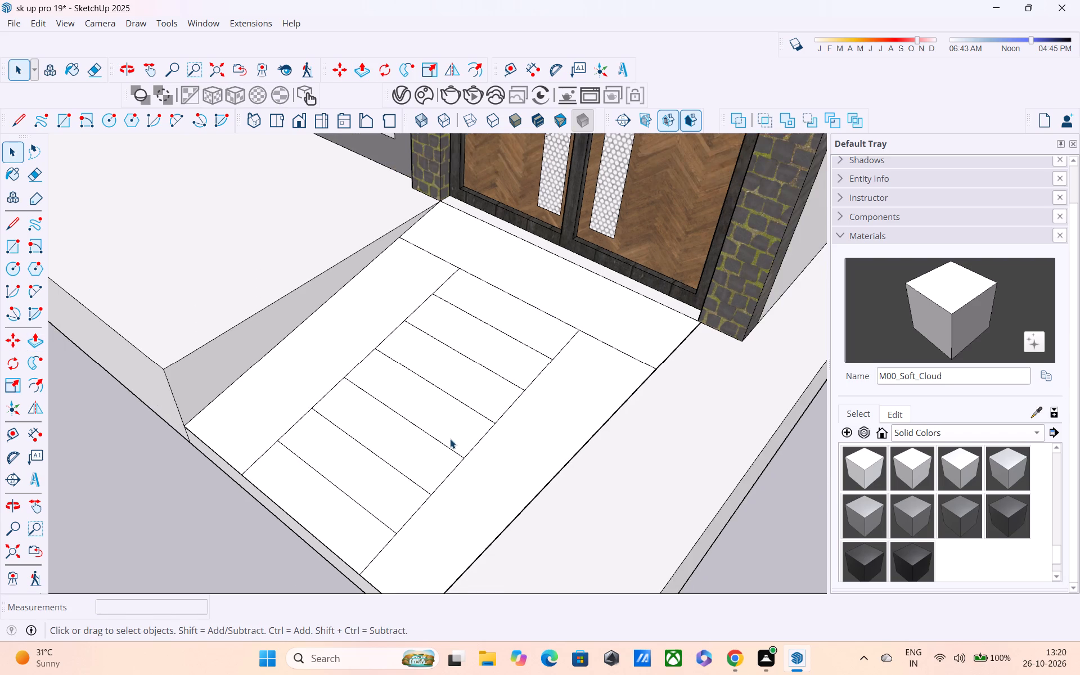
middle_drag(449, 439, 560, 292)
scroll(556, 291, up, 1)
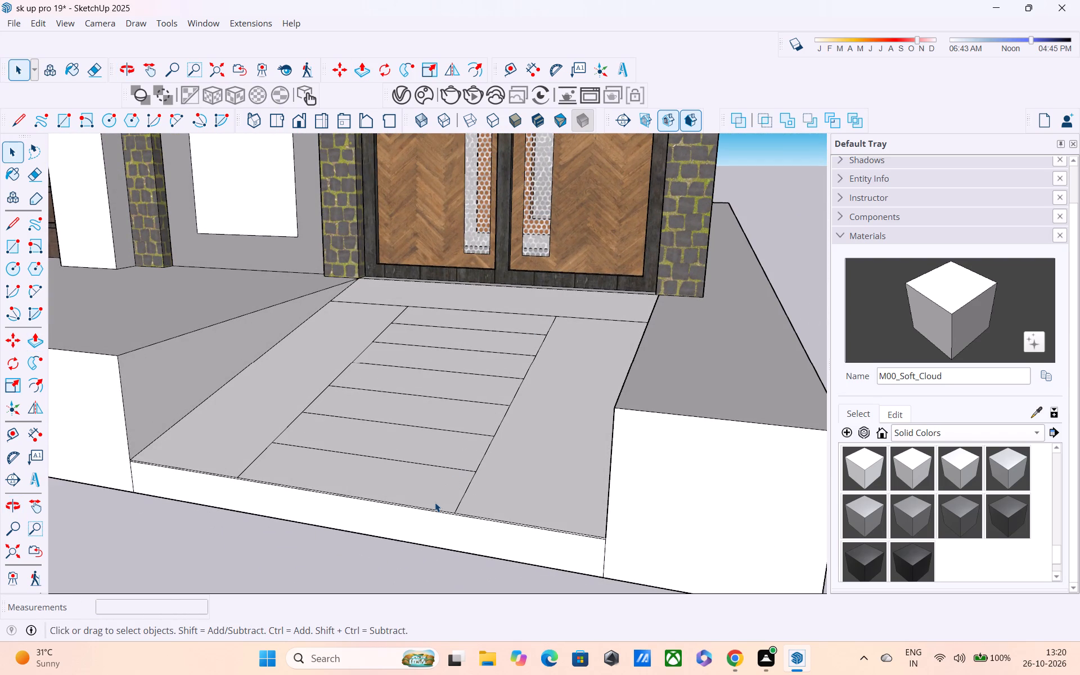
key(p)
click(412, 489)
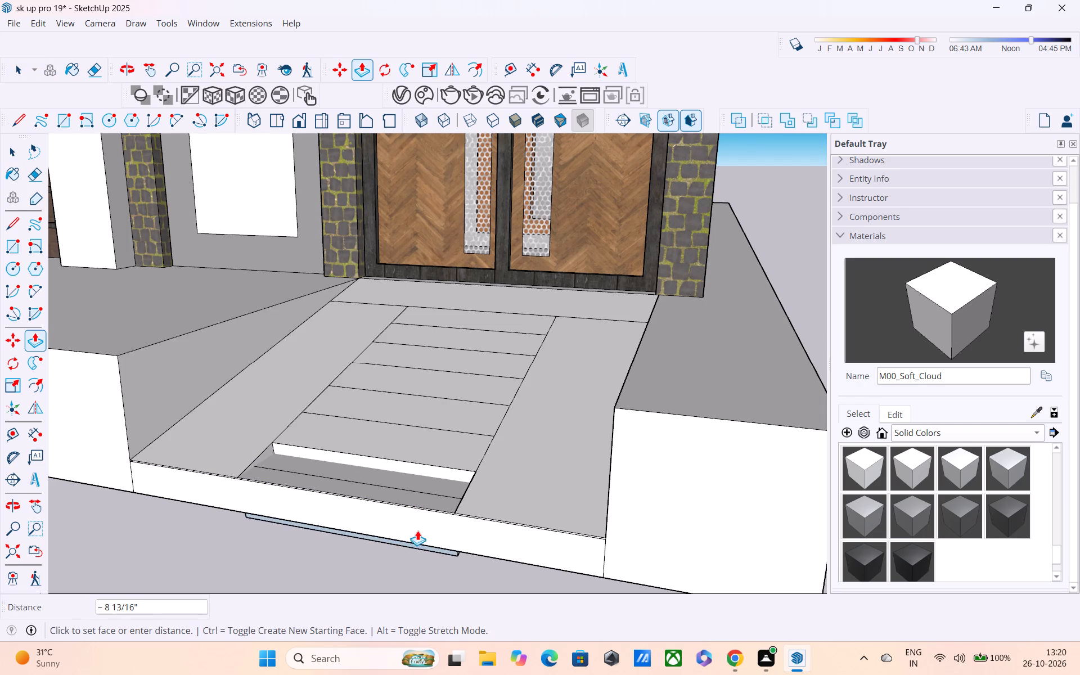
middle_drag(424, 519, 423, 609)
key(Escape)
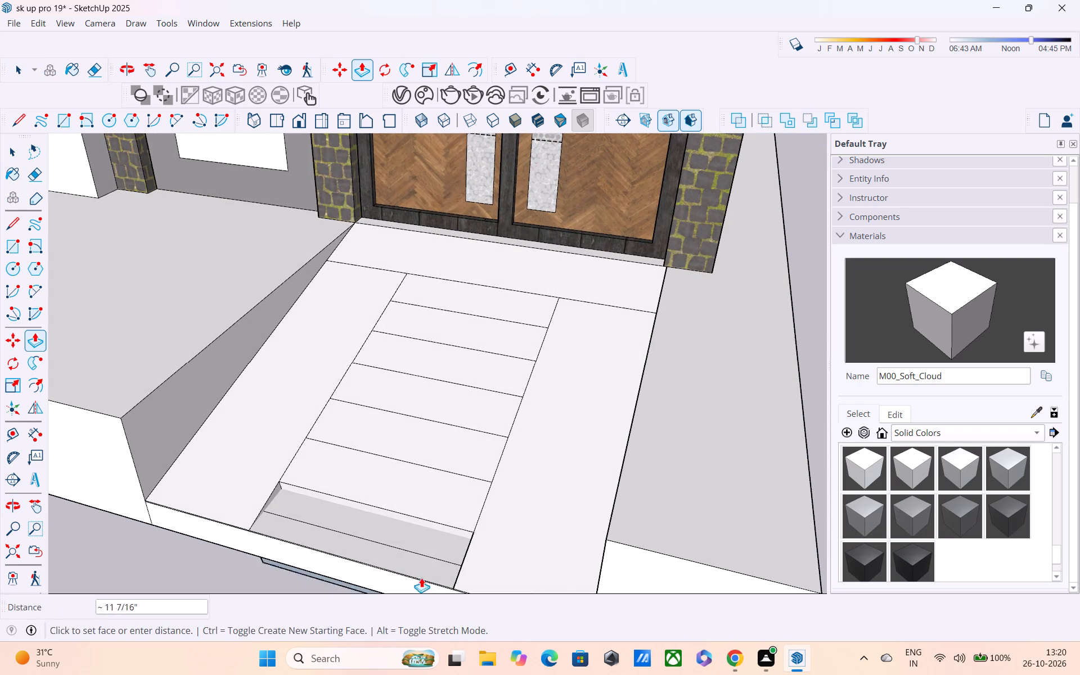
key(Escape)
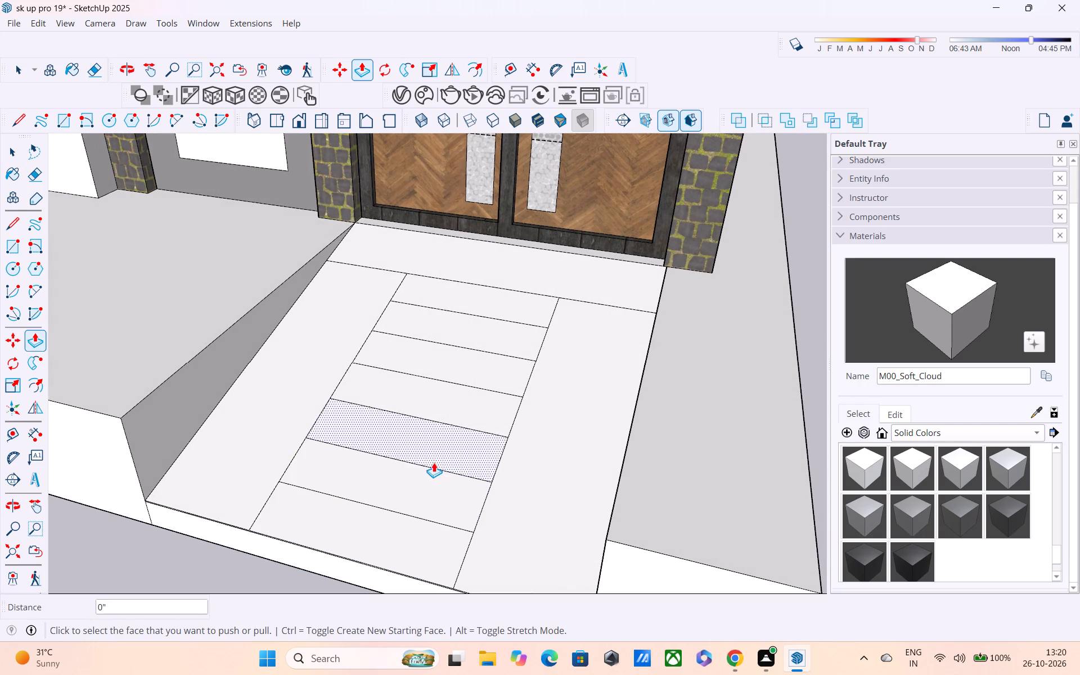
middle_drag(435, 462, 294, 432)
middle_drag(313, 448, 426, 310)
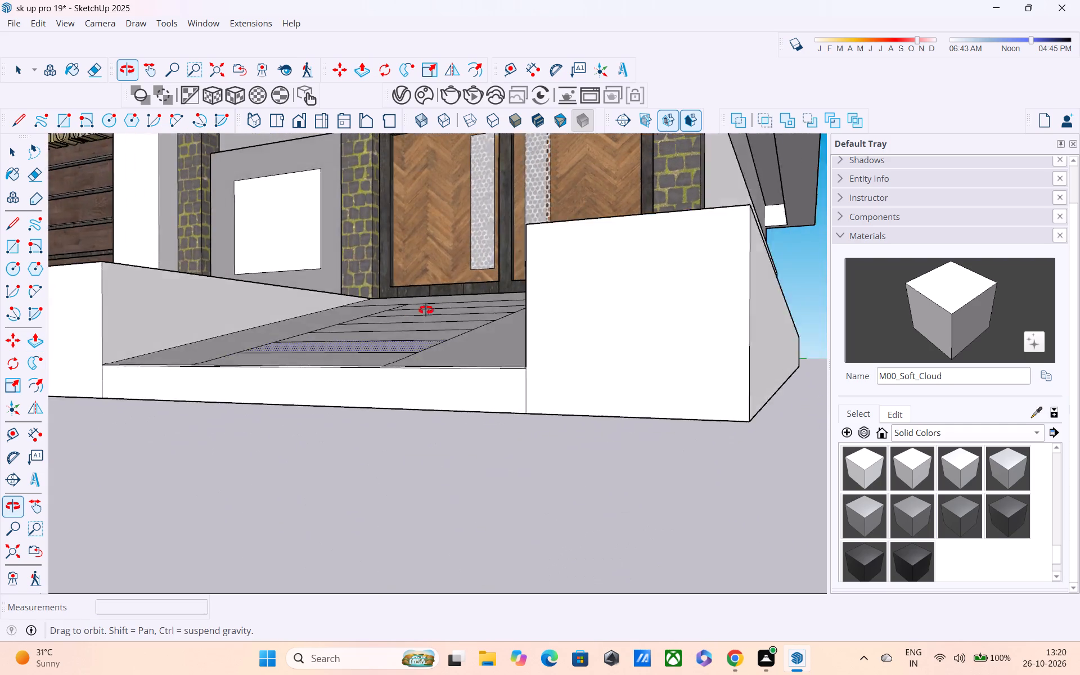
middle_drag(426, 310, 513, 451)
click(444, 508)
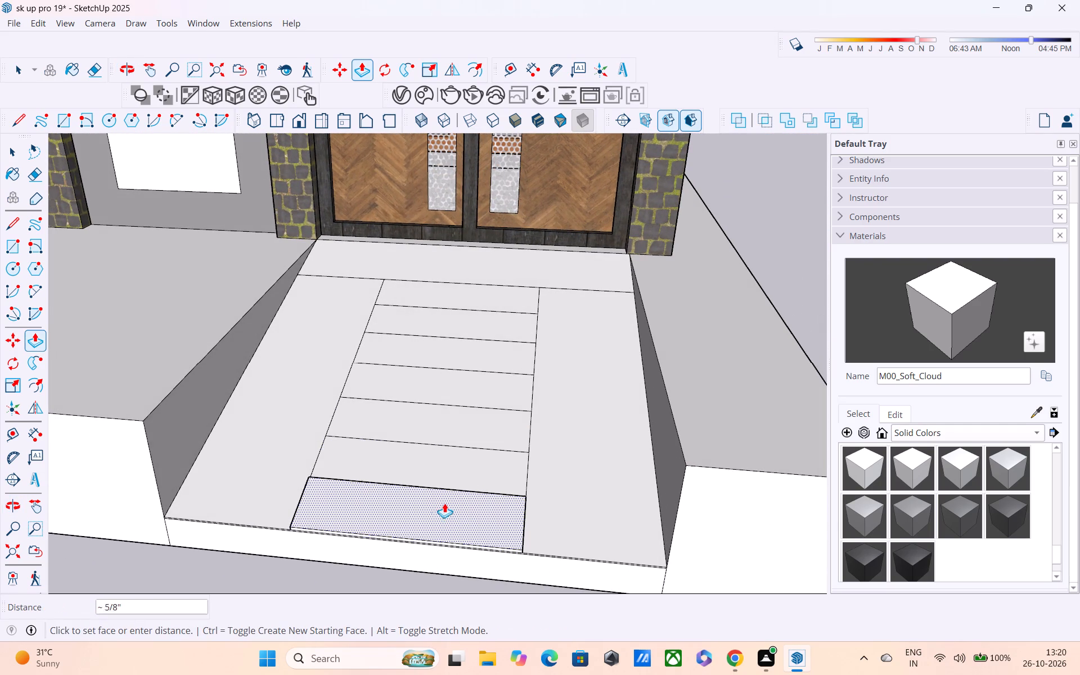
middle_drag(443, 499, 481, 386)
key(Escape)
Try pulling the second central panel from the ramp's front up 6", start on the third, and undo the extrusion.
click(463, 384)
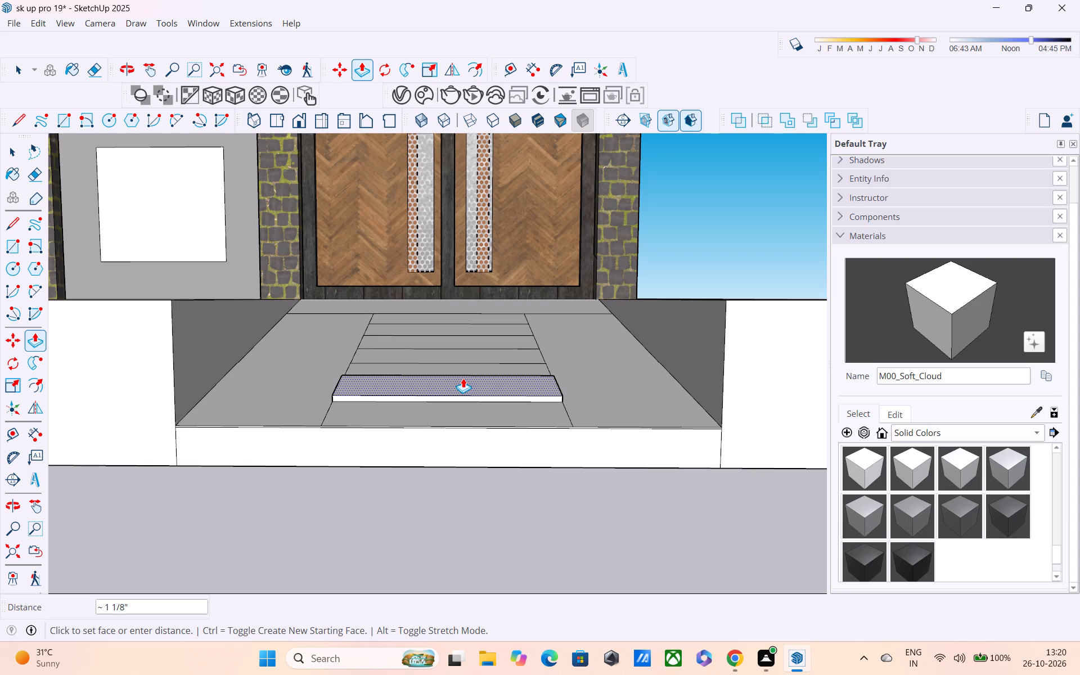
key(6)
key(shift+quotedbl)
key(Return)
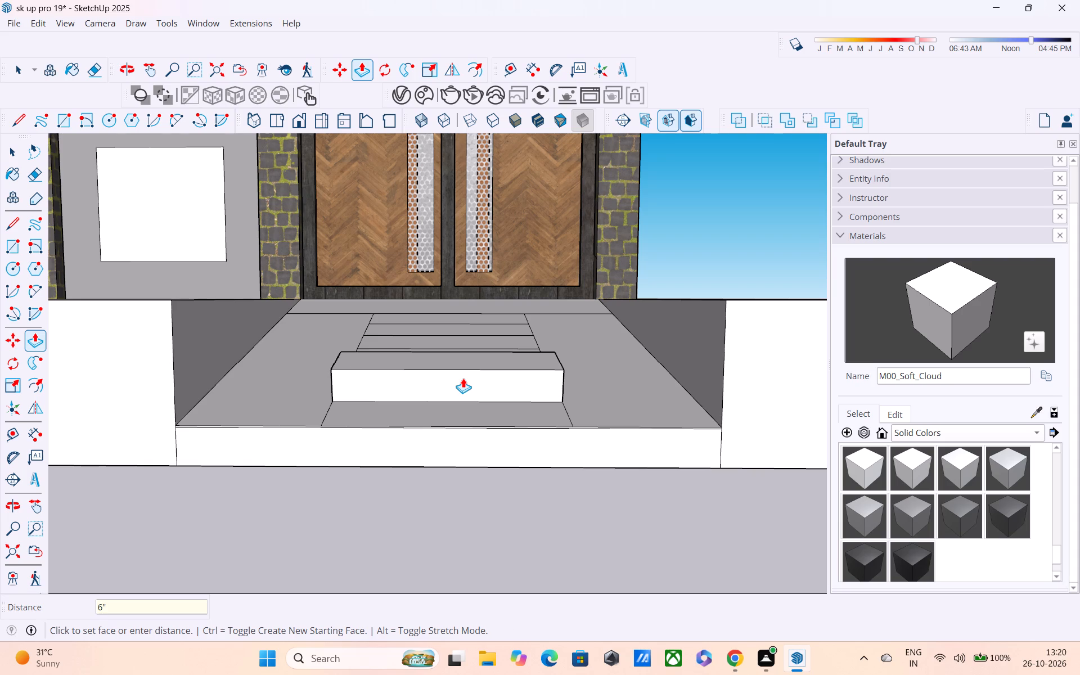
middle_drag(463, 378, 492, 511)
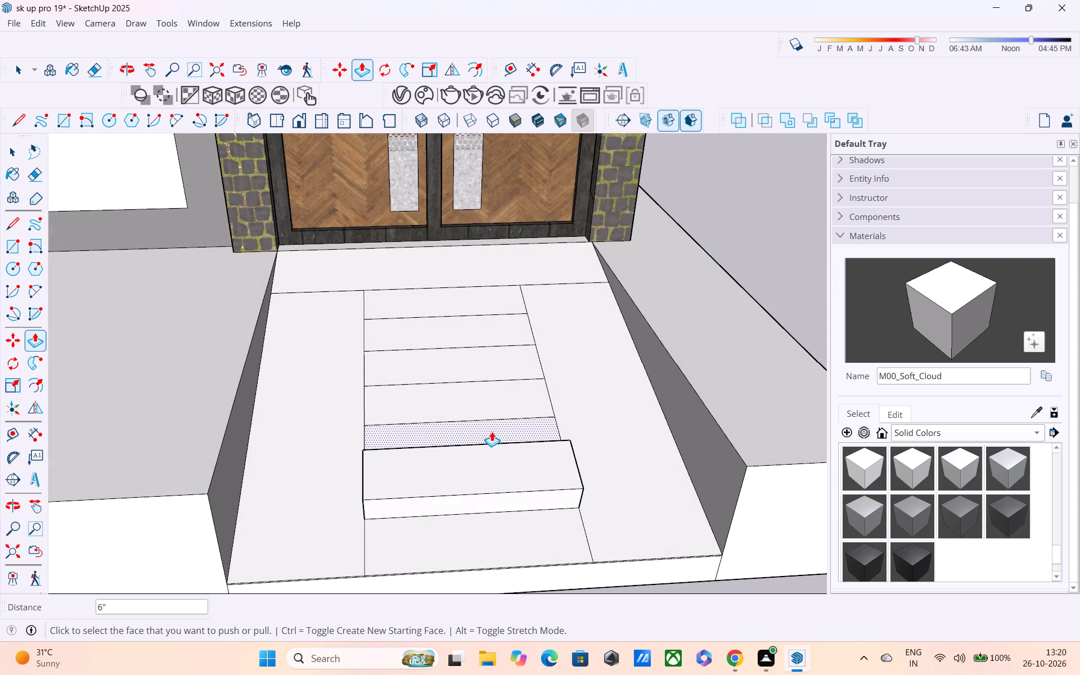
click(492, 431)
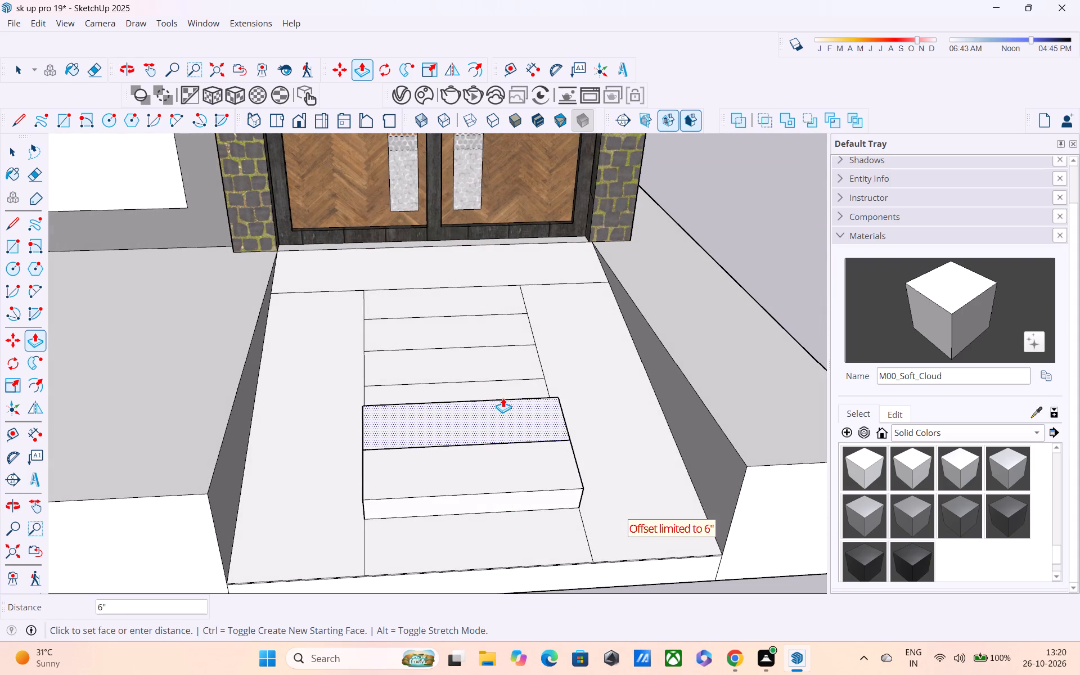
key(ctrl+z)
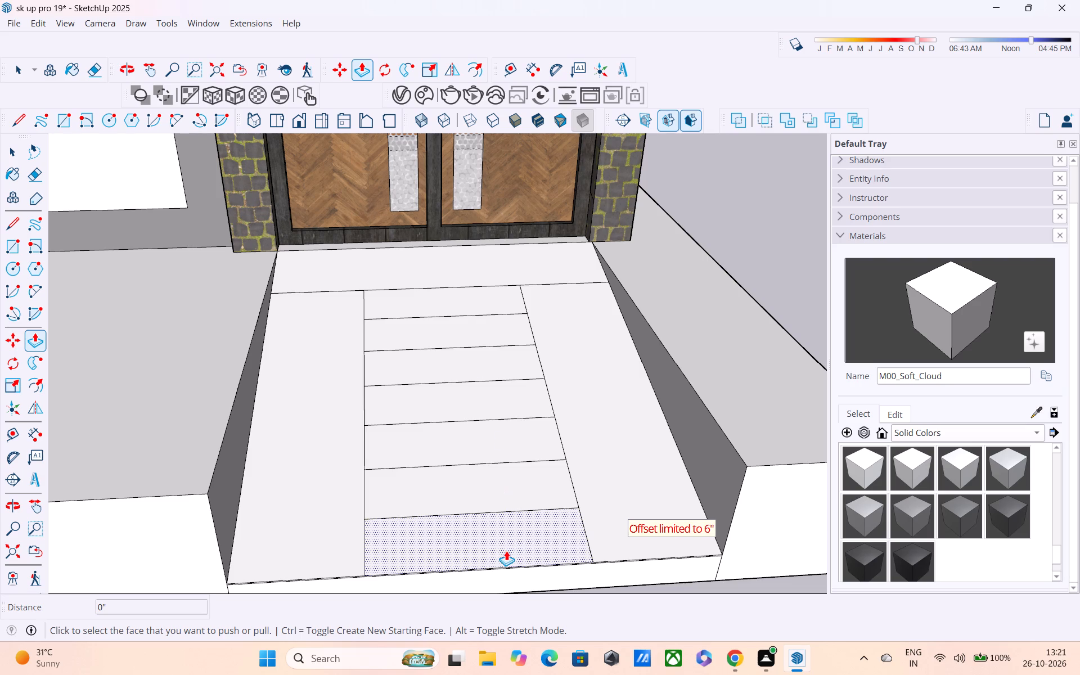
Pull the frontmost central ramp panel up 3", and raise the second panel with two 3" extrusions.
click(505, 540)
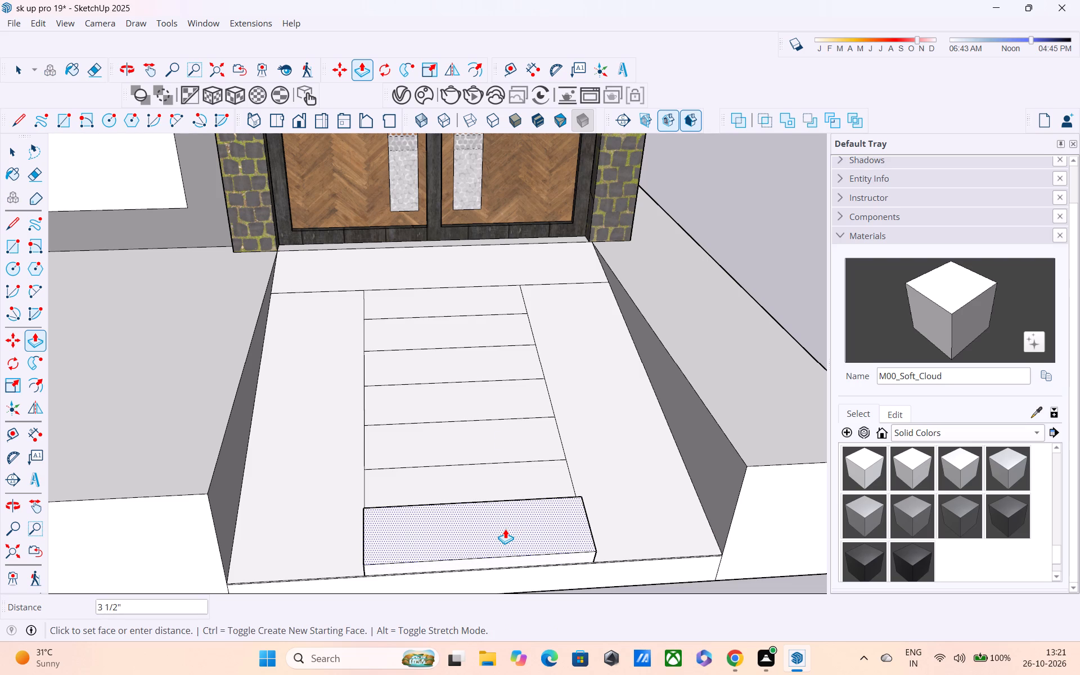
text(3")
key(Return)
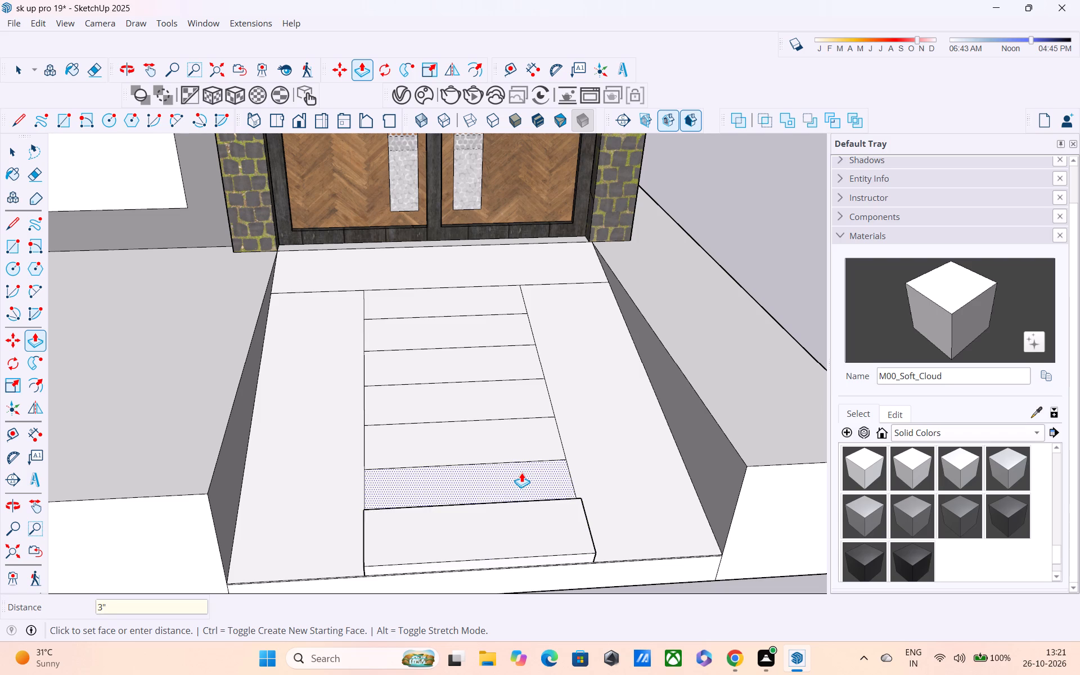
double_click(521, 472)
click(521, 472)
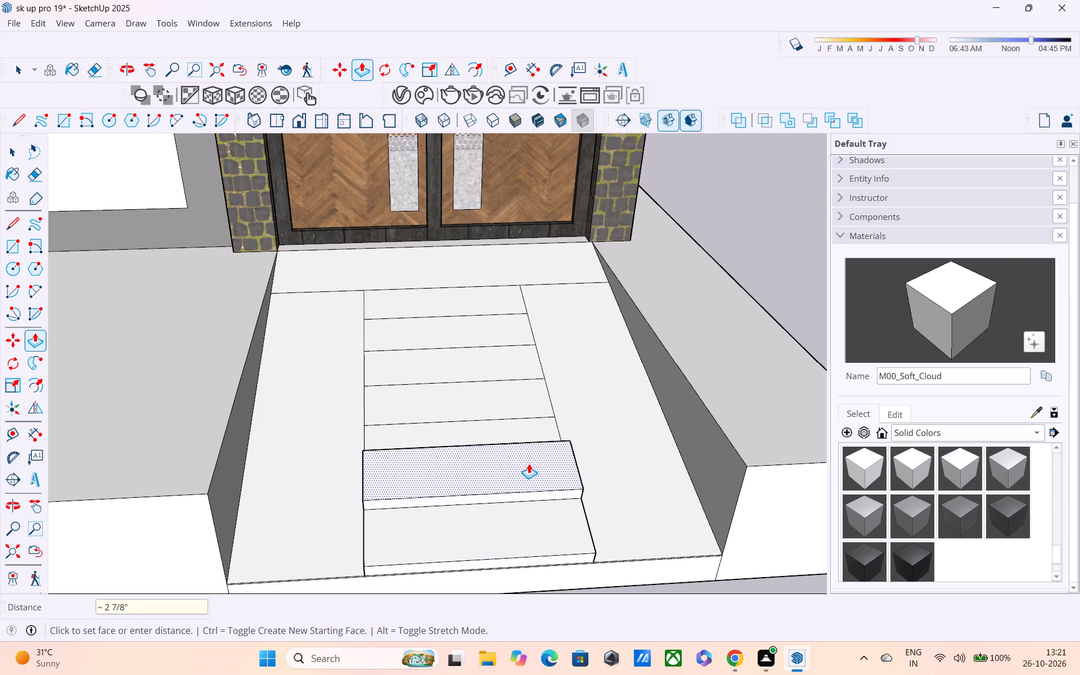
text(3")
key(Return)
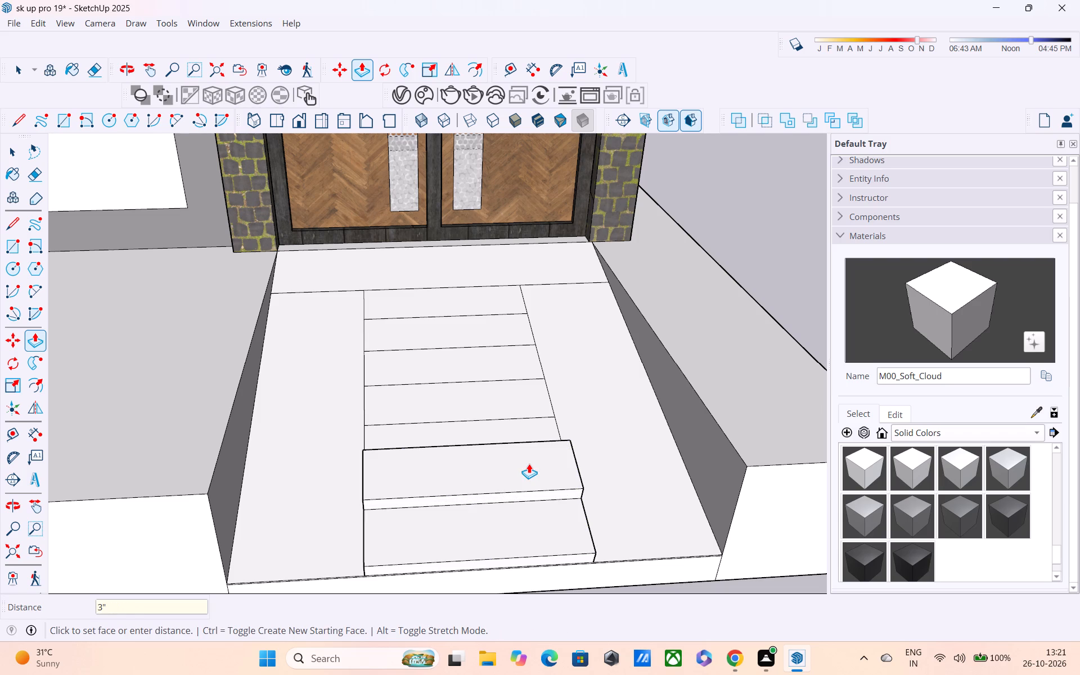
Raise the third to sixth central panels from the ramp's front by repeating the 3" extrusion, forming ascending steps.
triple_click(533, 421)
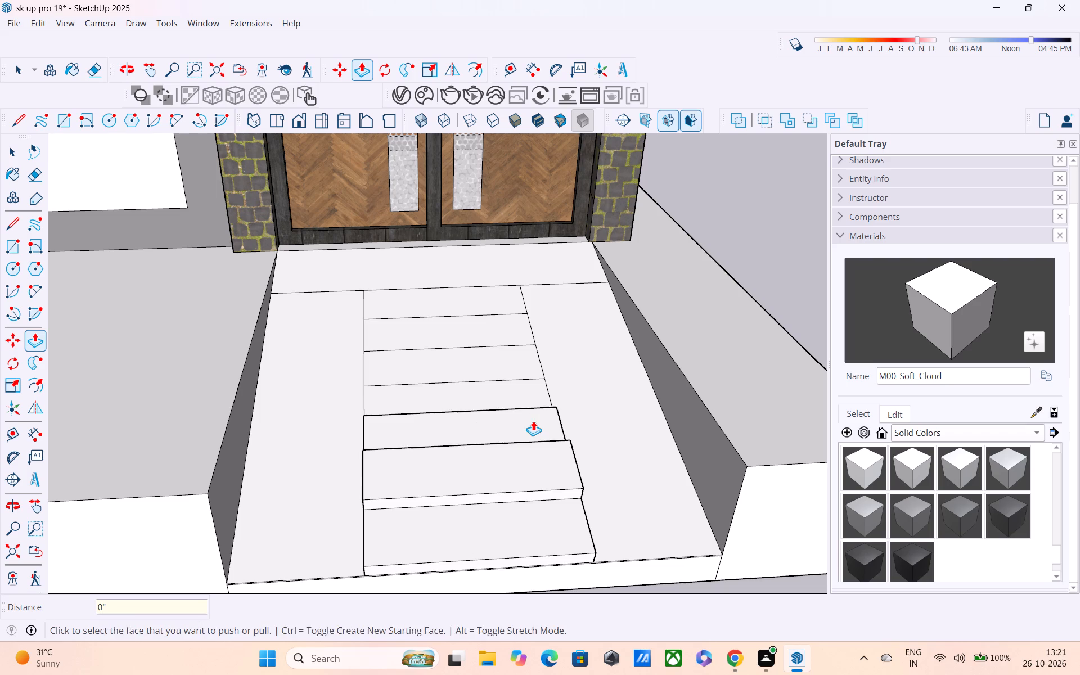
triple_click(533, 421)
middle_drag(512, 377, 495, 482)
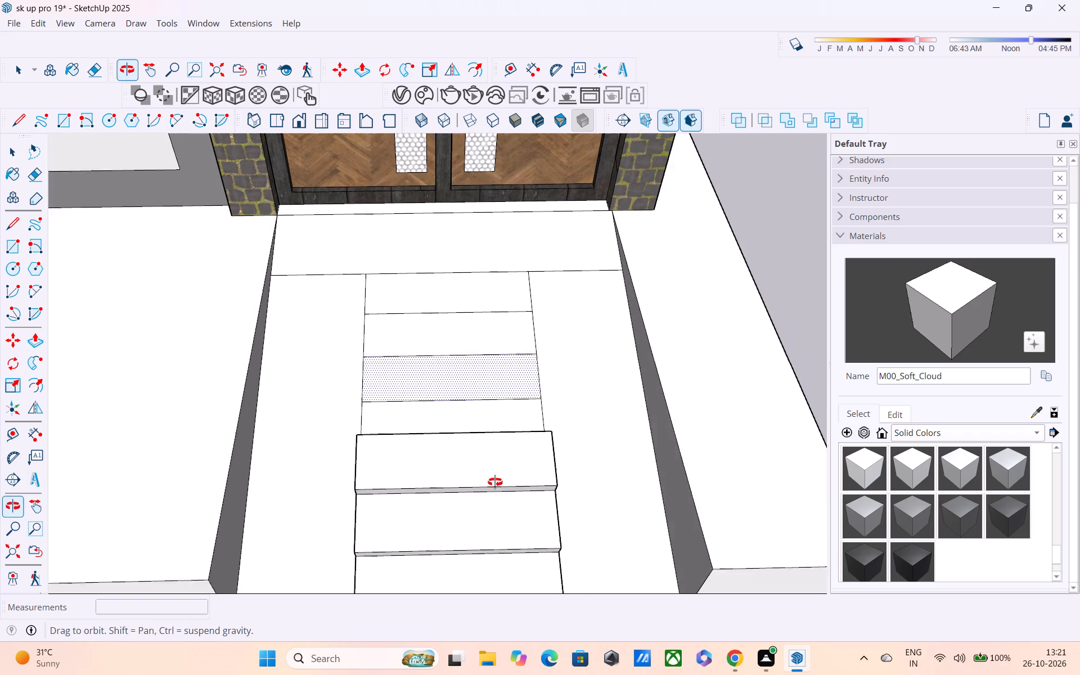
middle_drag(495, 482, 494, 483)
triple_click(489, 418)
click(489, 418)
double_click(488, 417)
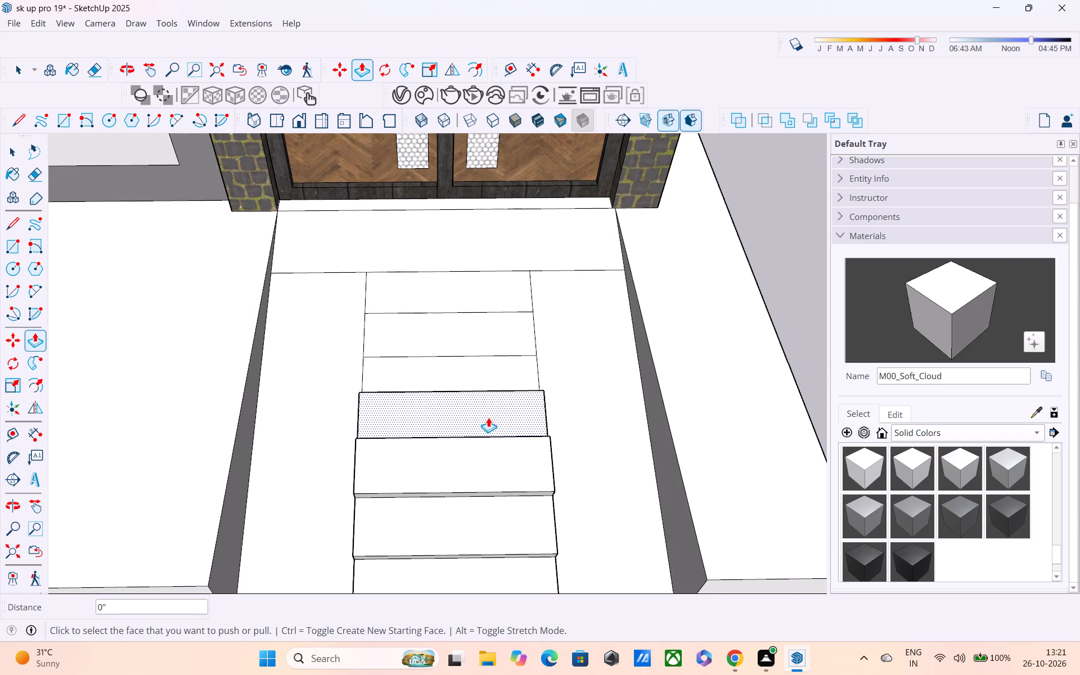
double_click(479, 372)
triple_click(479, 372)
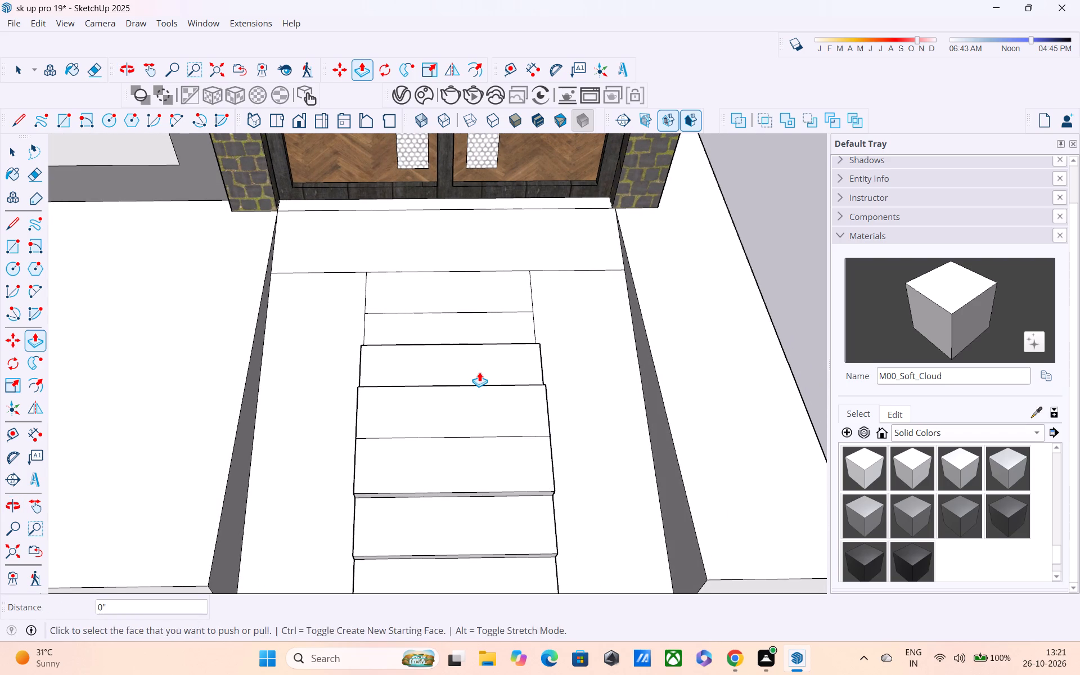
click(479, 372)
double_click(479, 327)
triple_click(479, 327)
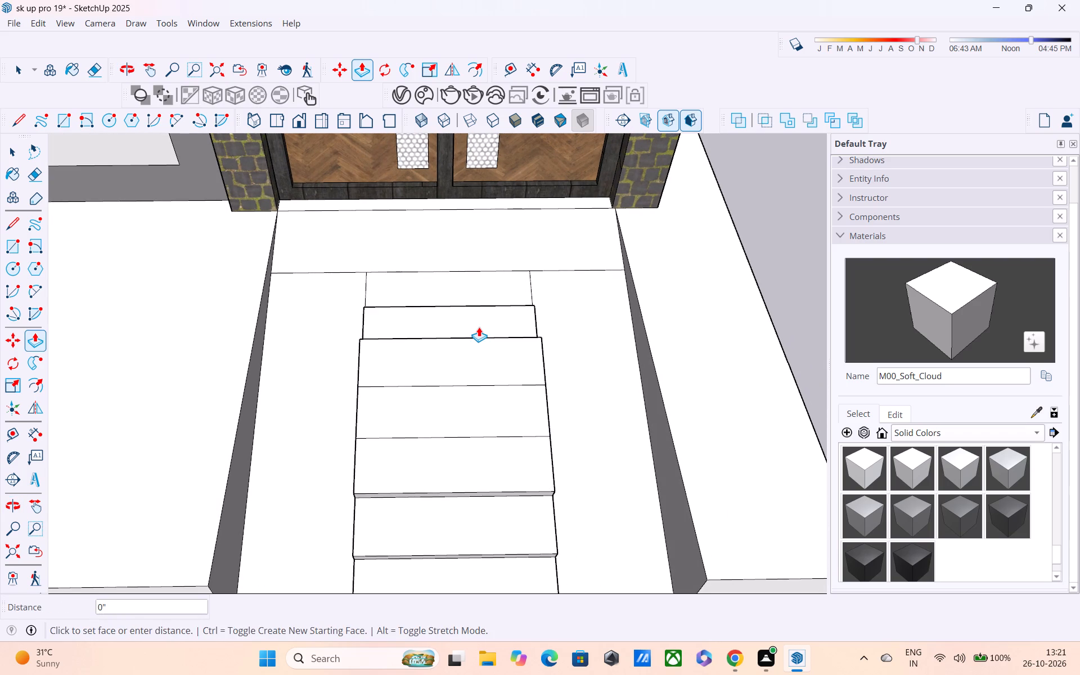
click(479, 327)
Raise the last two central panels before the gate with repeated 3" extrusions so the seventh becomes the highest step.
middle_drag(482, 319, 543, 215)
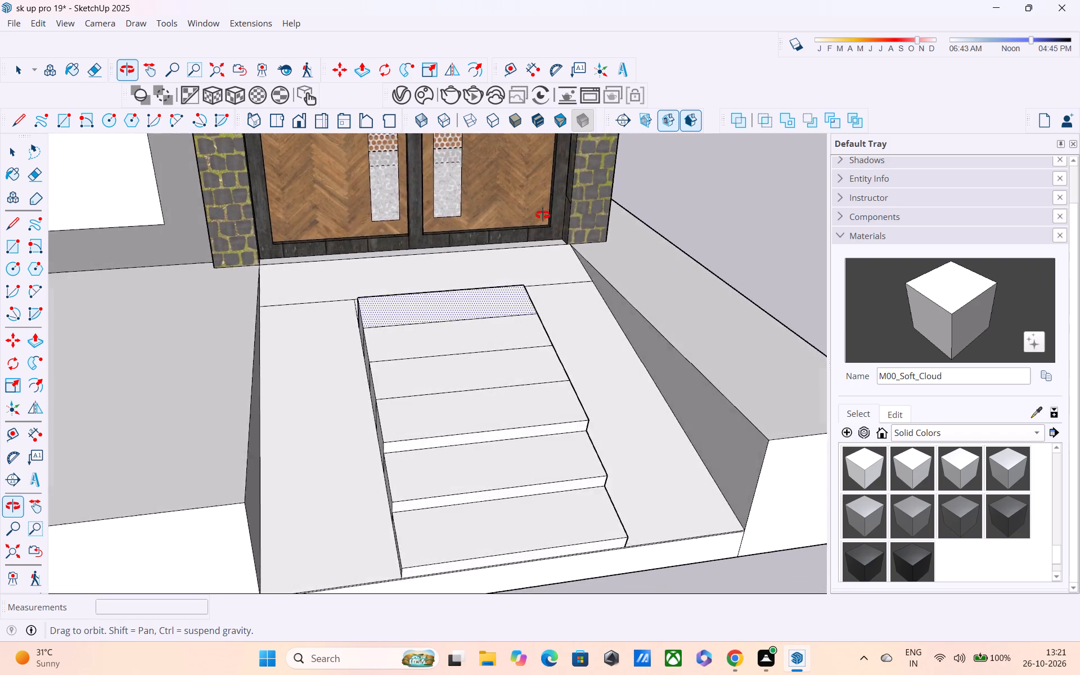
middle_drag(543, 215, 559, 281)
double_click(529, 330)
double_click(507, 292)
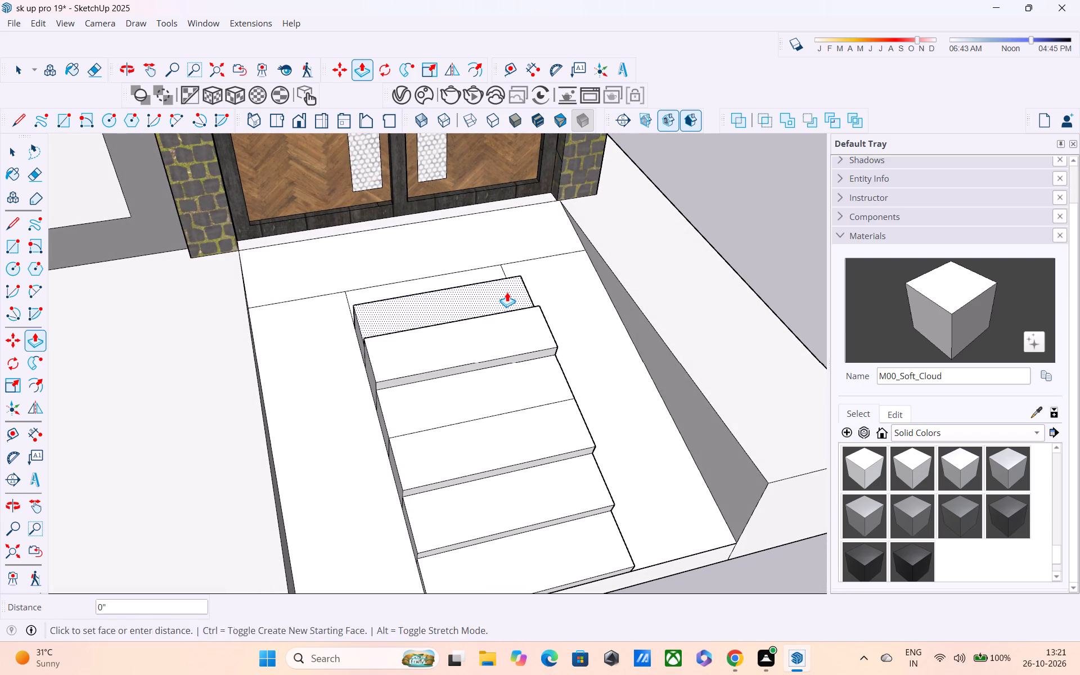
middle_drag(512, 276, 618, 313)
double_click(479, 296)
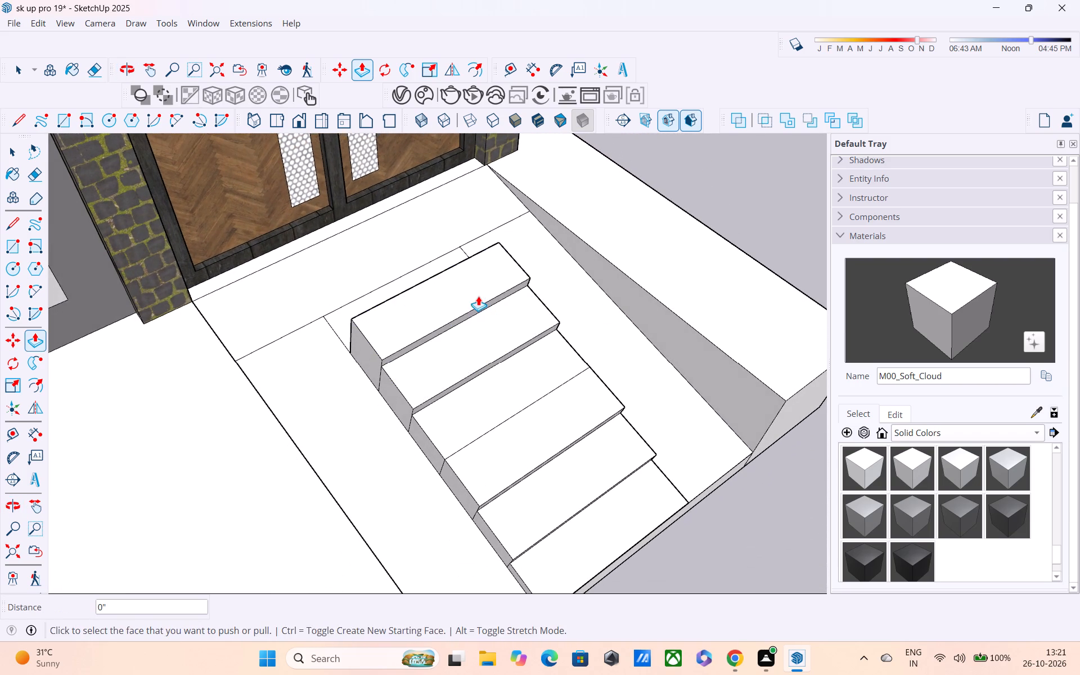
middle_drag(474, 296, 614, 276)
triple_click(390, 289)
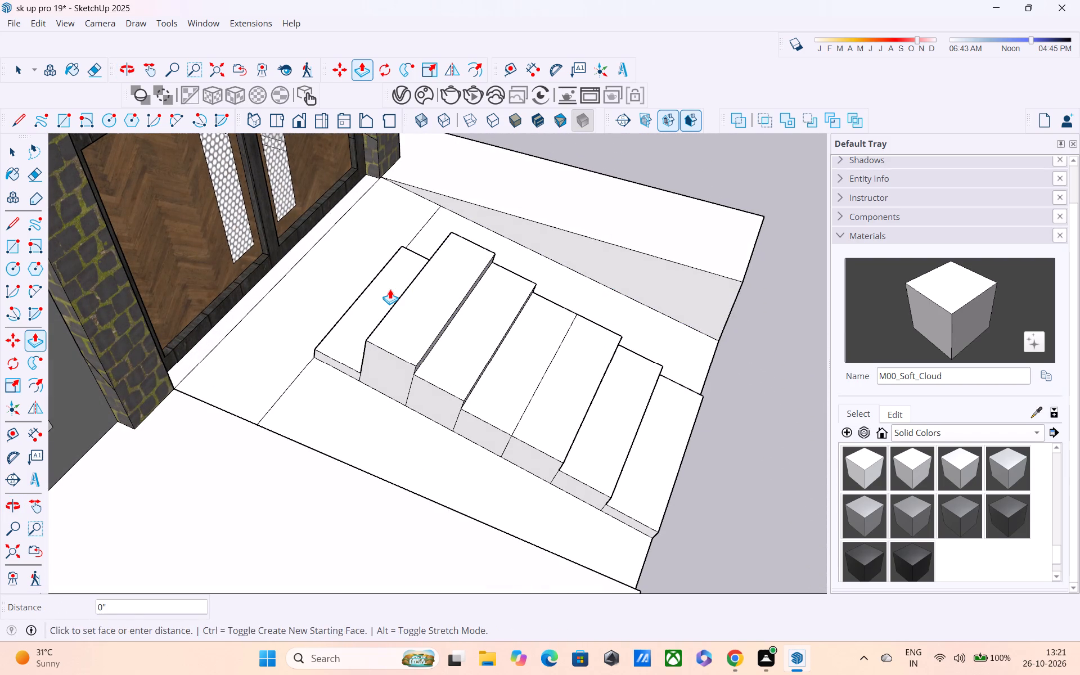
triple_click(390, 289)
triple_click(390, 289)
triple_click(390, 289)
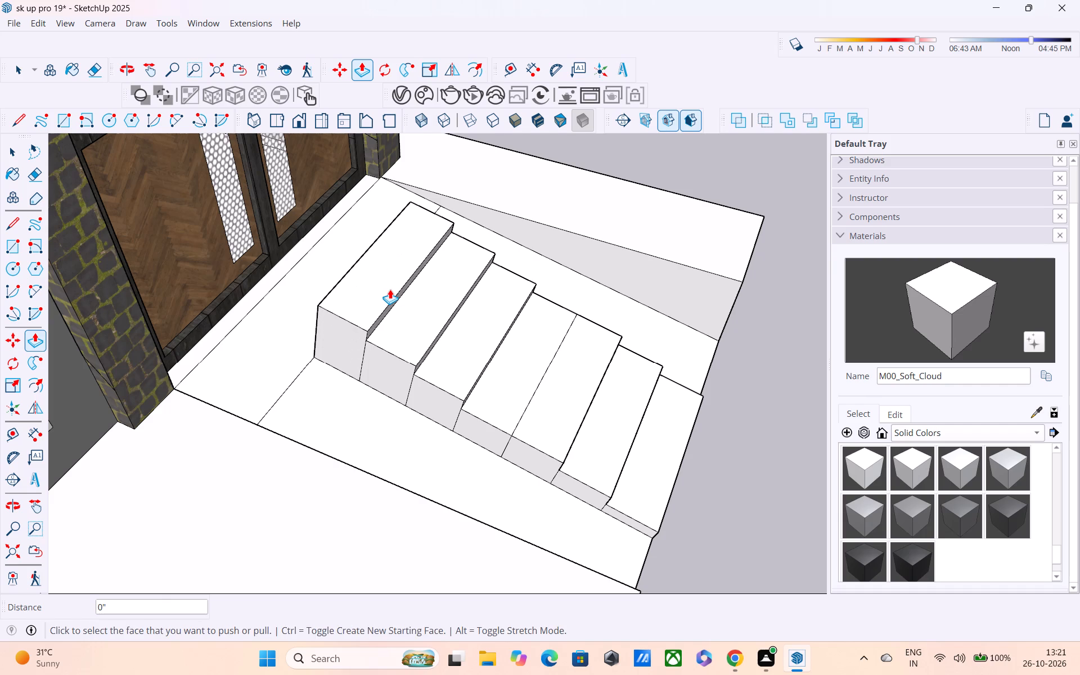
Examine the raised steps against the side strips, side walls and gate from lower front angles.
middle_drag(415, 296, 365, 258)
scroll(371, 251, down, 4)
scroll(578, 353, up, 1)
middle_drag(539, 330, 427, 260)
scroll(425, 251, up, 1)
middle_drag(480, 347, 418, 306)
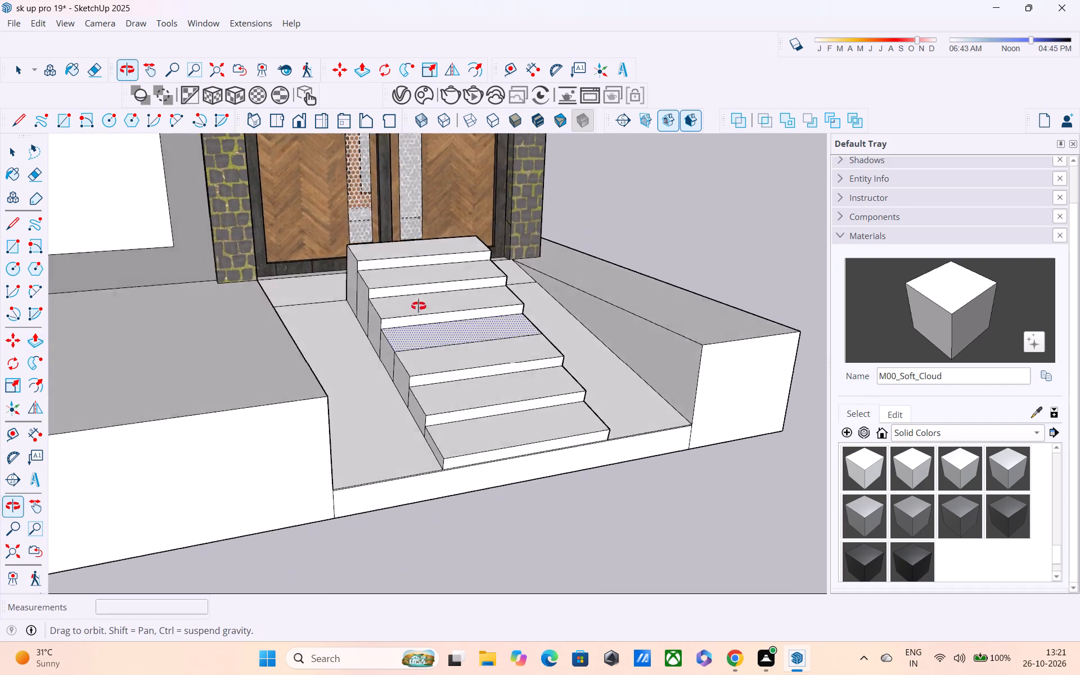
middle_drag(418, 306, 413, 266)
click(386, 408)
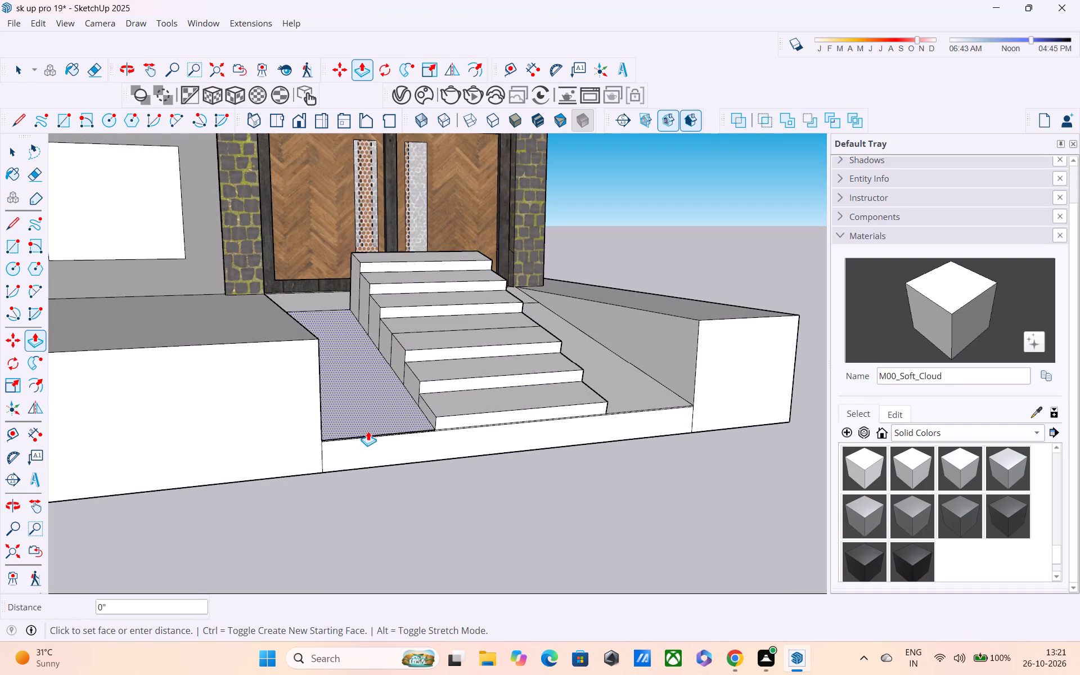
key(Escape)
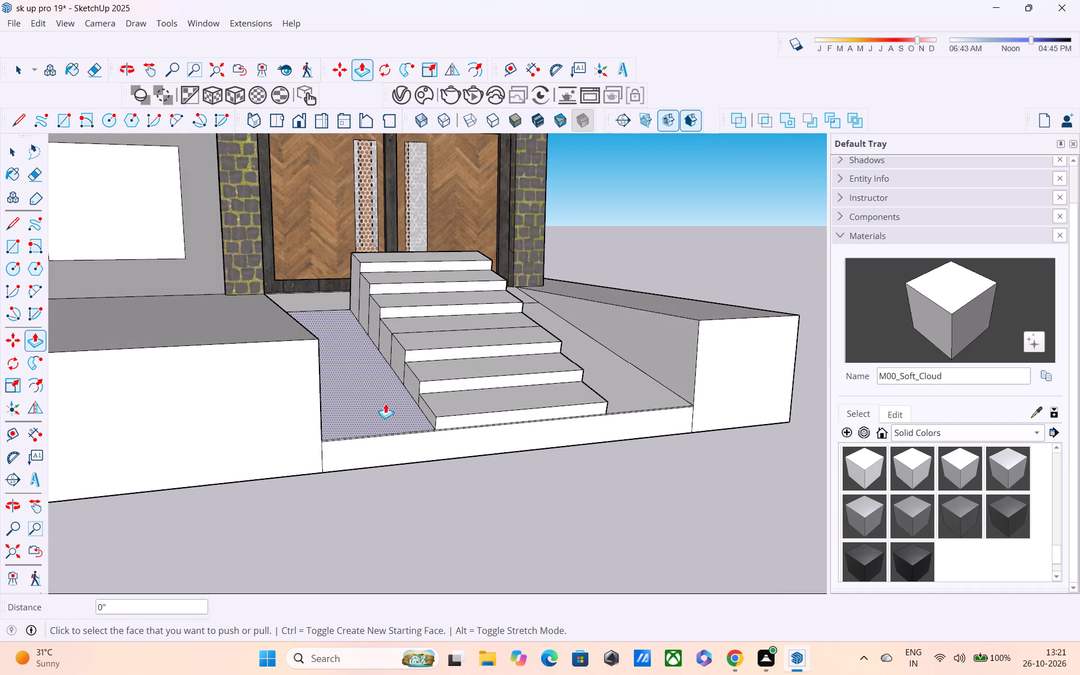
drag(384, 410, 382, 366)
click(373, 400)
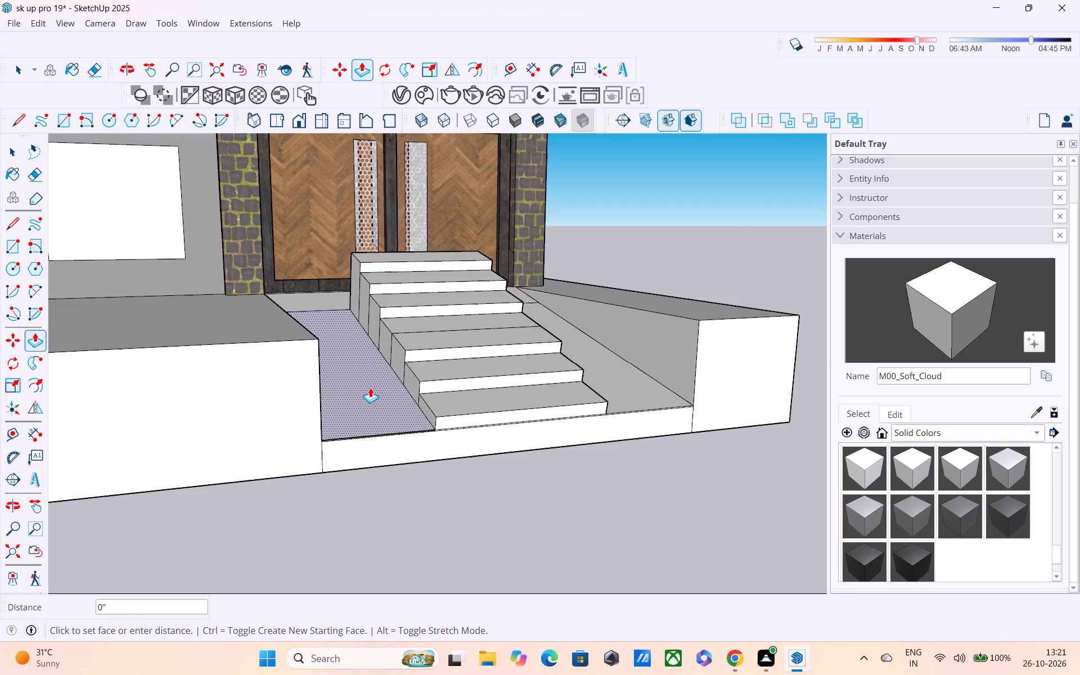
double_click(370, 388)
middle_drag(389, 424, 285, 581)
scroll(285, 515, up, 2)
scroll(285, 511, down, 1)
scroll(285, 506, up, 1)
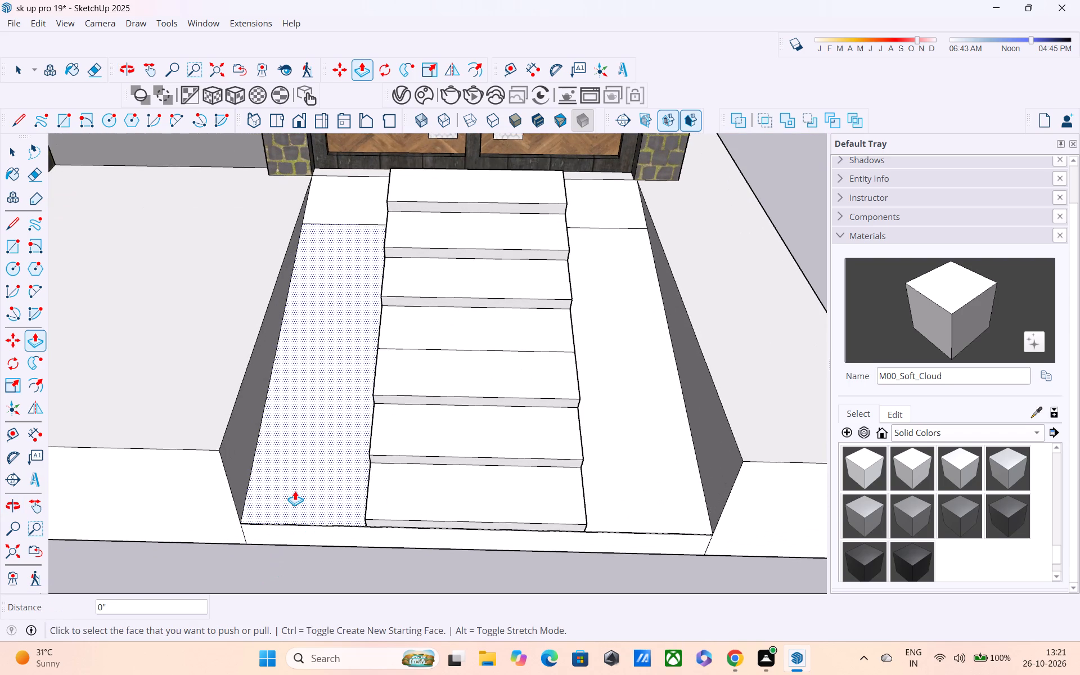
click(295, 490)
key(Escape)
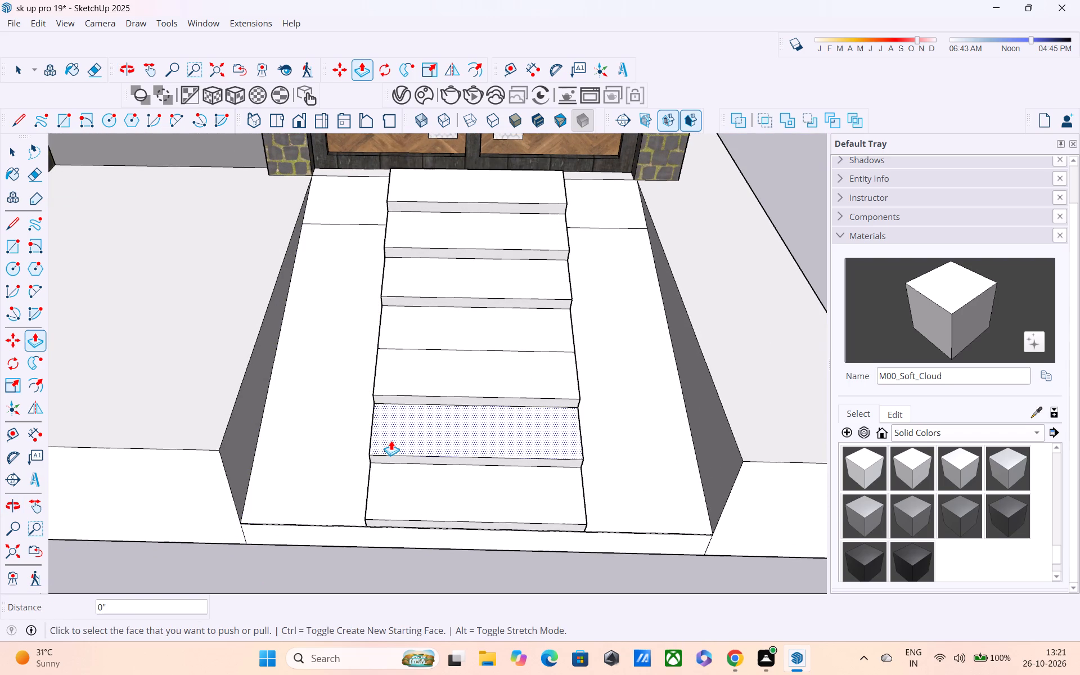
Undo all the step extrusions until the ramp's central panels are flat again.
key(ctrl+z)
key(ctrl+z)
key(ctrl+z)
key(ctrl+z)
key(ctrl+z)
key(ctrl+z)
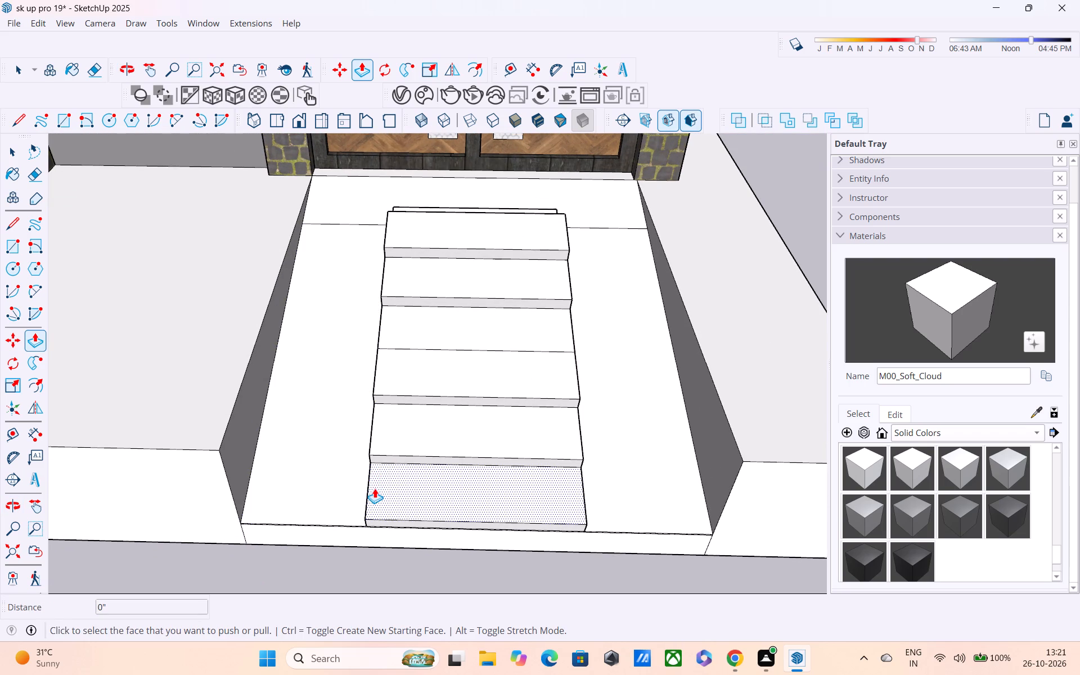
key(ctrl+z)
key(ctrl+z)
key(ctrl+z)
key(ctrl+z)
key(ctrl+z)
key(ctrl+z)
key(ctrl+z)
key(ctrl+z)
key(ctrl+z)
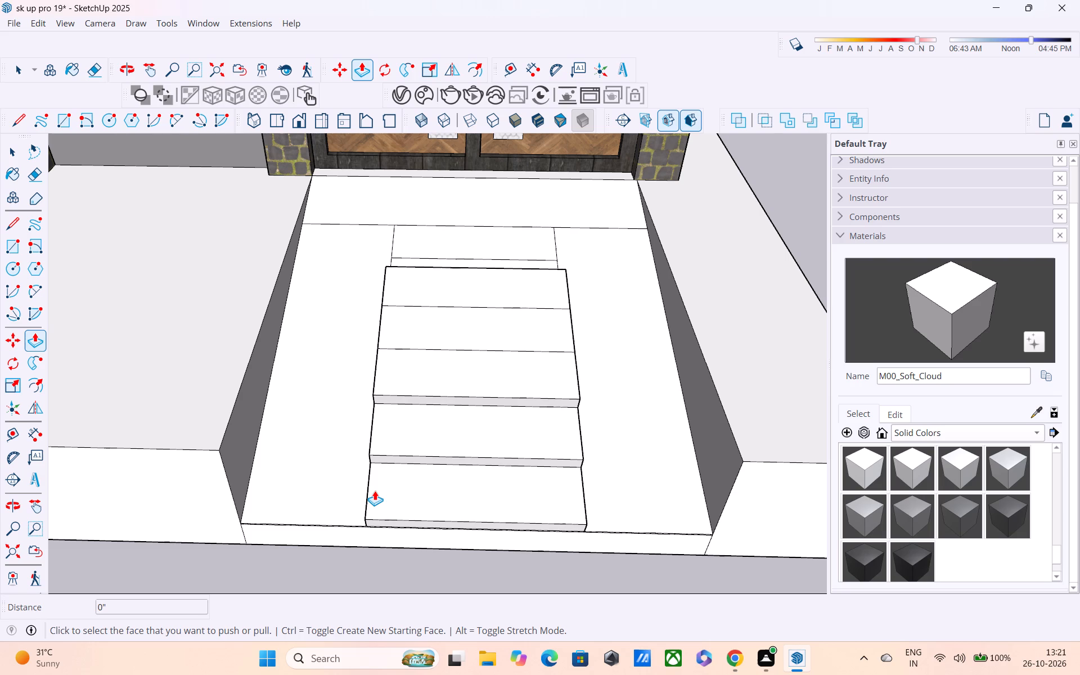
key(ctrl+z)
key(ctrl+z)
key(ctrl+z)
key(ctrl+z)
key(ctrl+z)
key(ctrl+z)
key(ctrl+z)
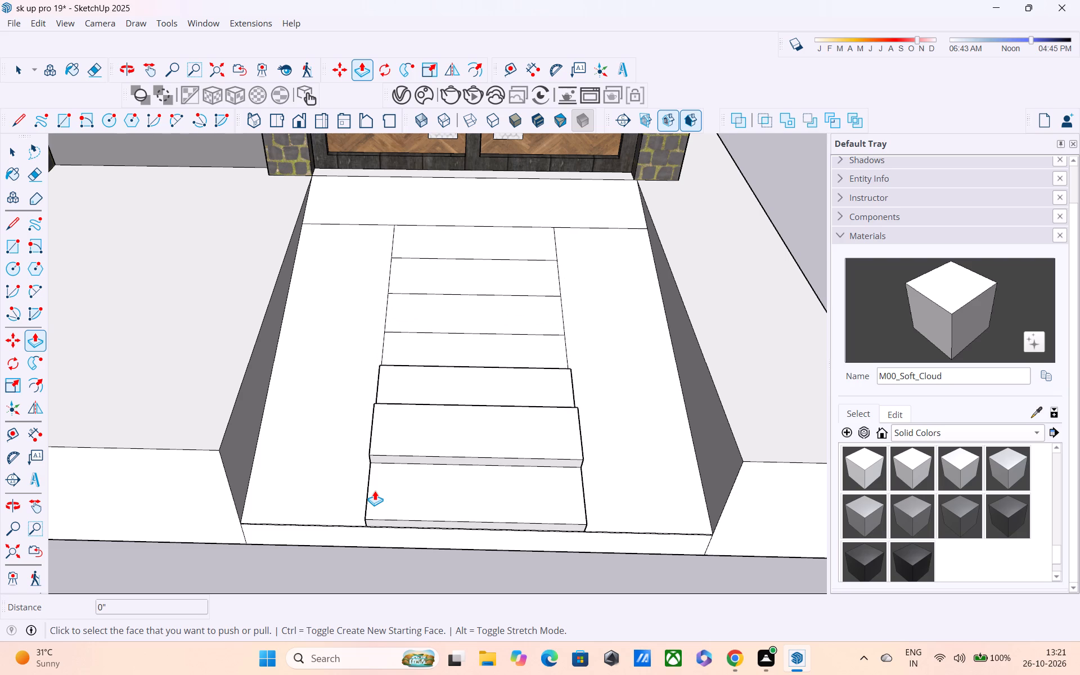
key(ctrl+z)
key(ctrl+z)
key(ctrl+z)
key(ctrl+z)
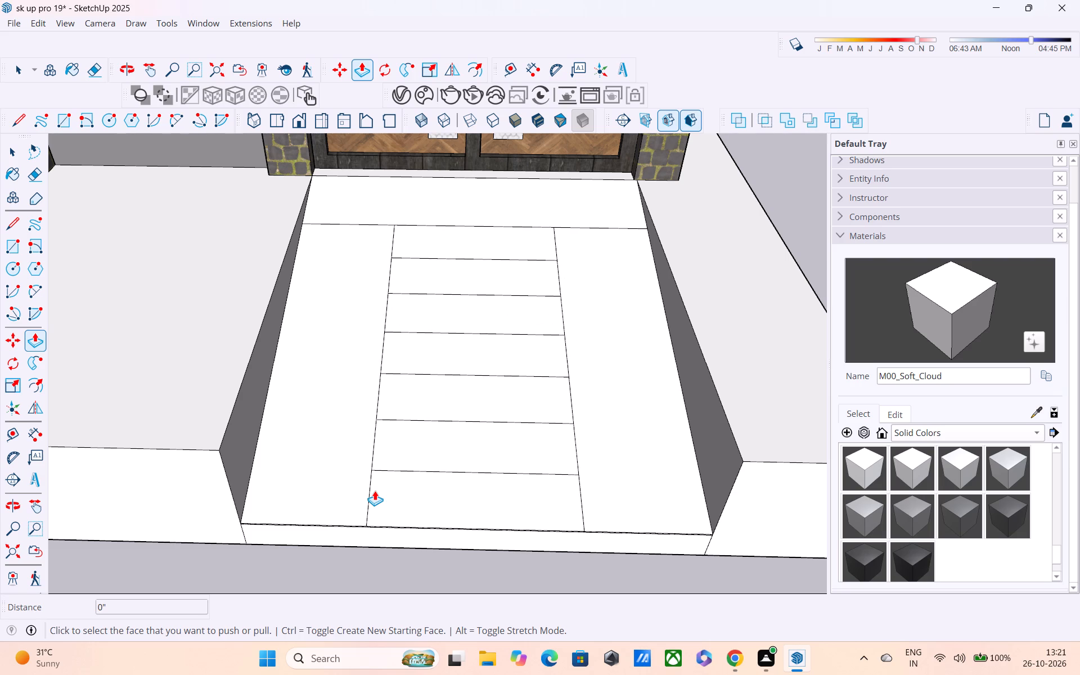
Push the central panel nearest the gate 3" into the ramp.
middle_drag(458, 243, 447, 328)
scroll(461, 242, up, 3)
click(463, 239)
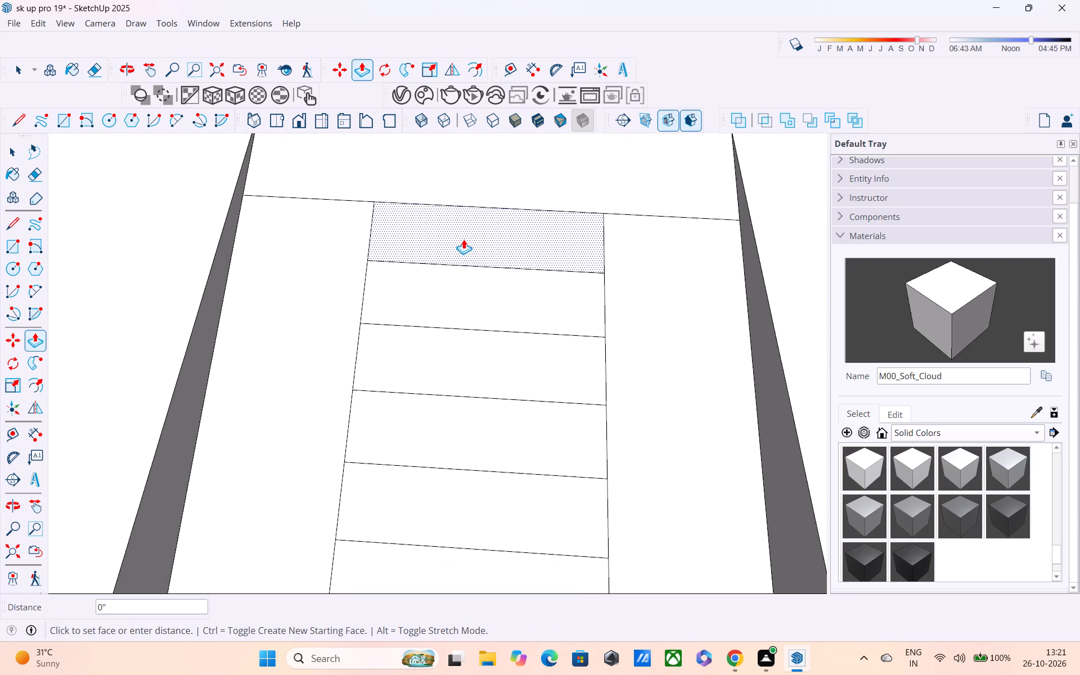
text(3")
key(Return)
Push the second, third and fourth central panels from the gate progressively deeper into the ramp with repeated 3" pushes.
double_click(467, 295)
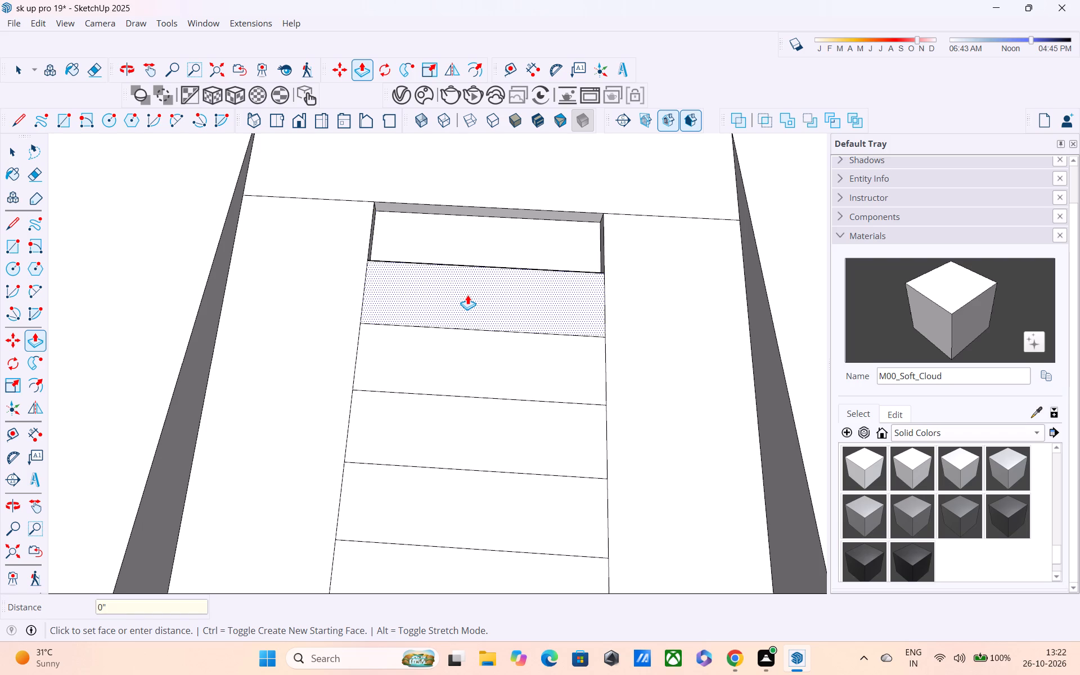
double_click(467, 295)
double_click(486, 348)
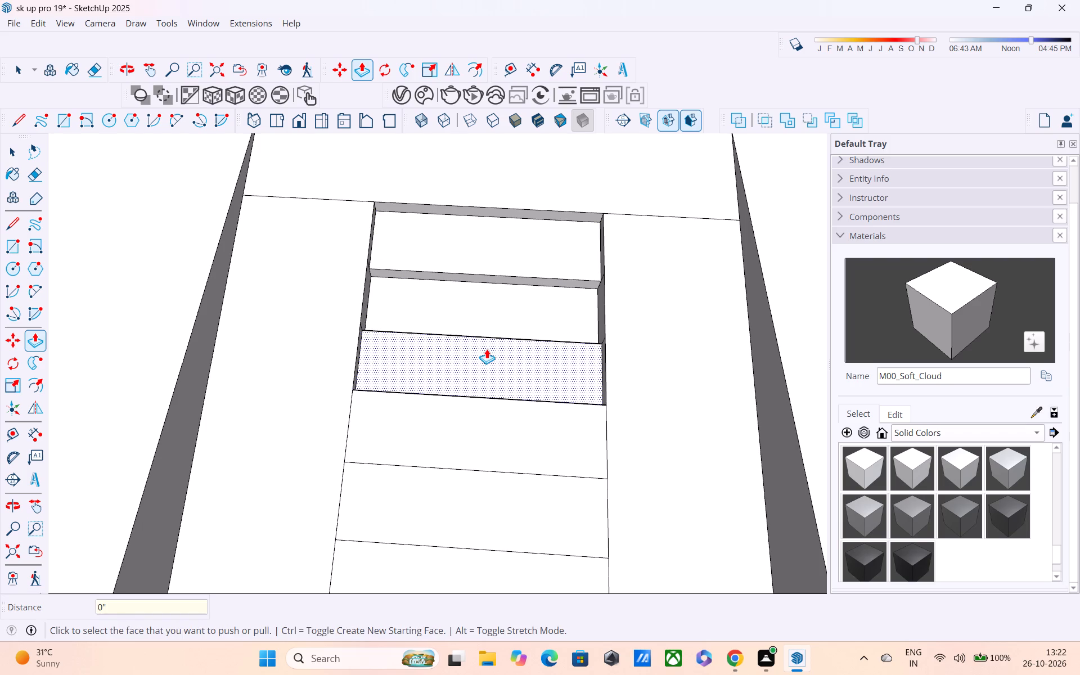
double_click(487, 349)
double_click(487, 349)
double_click(490, 413)
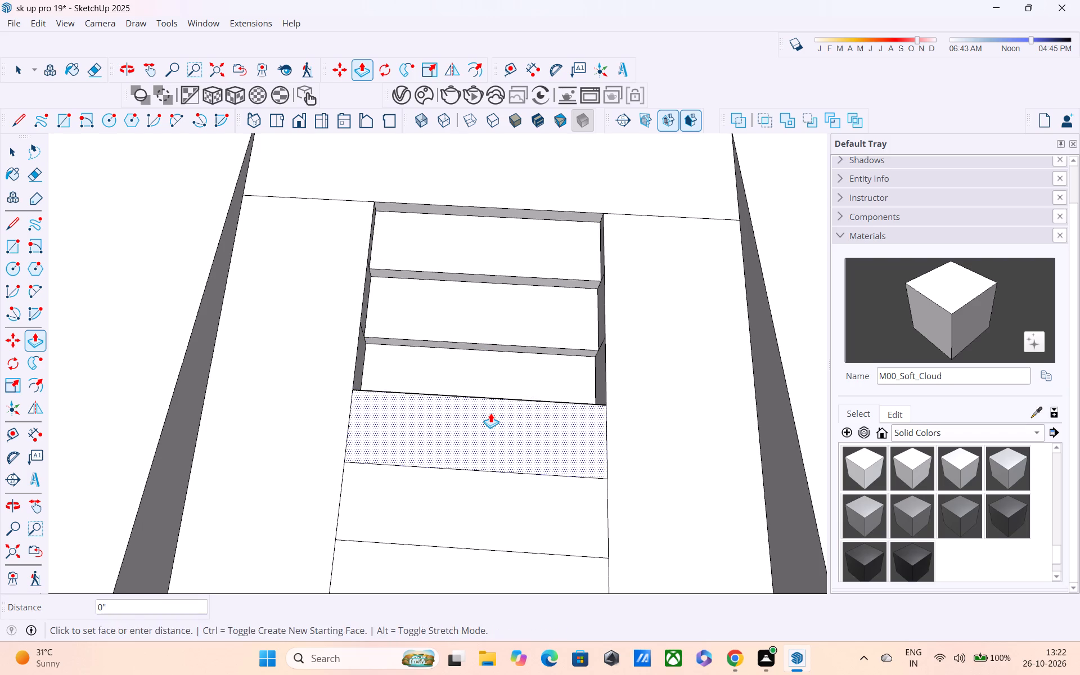
double_click(490, 413)
double_click(490, 413)
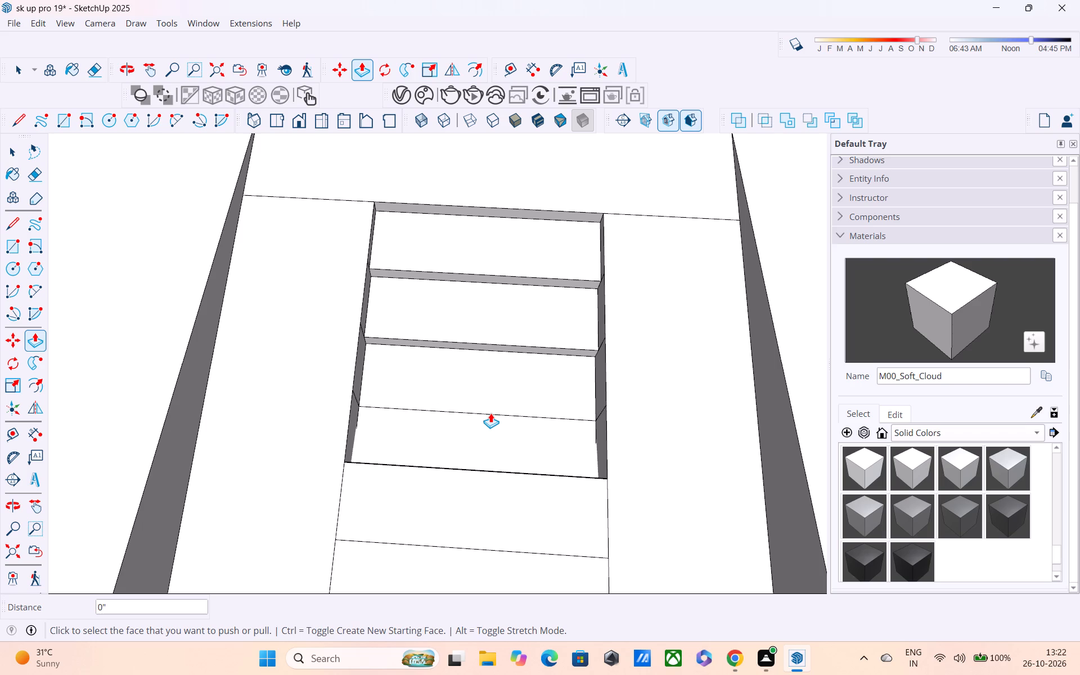
double_click(490, 413)
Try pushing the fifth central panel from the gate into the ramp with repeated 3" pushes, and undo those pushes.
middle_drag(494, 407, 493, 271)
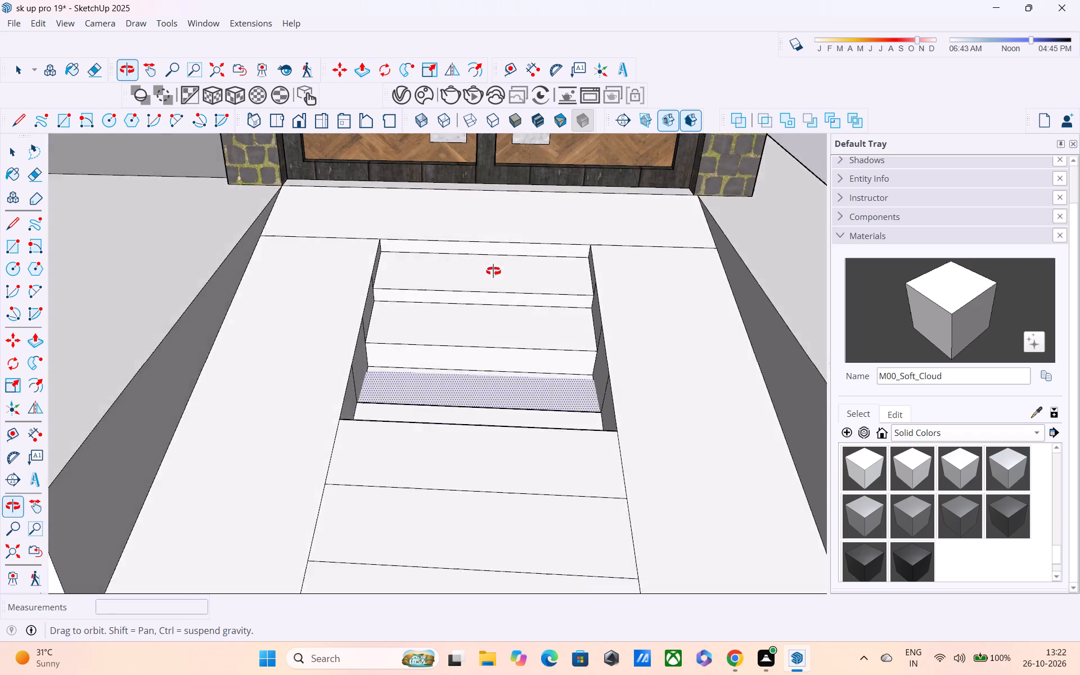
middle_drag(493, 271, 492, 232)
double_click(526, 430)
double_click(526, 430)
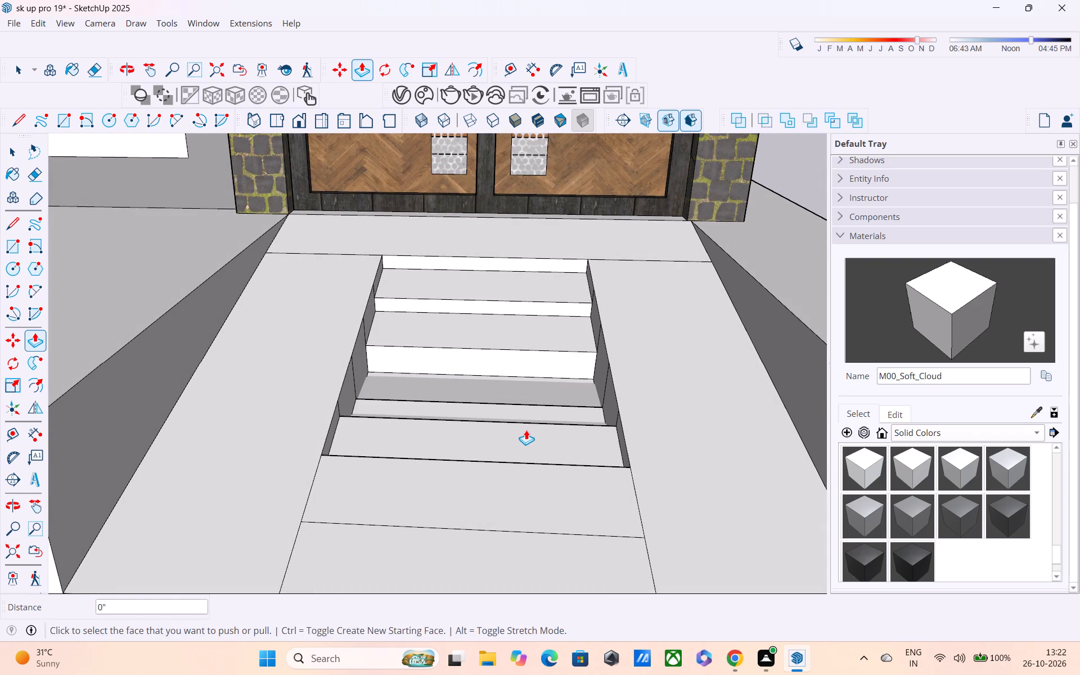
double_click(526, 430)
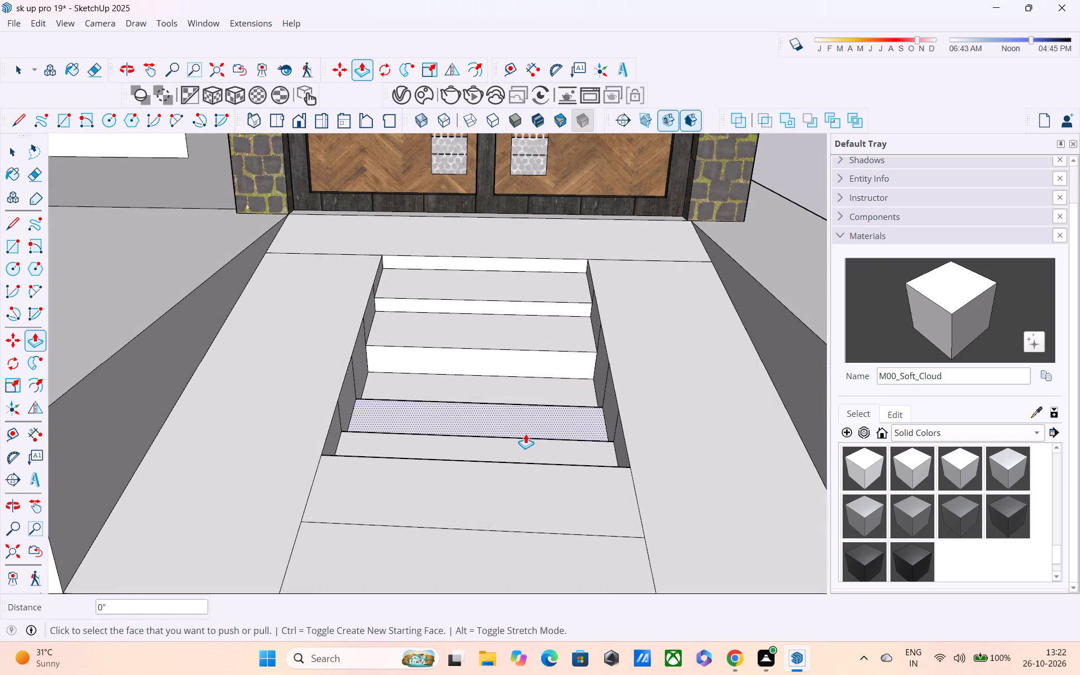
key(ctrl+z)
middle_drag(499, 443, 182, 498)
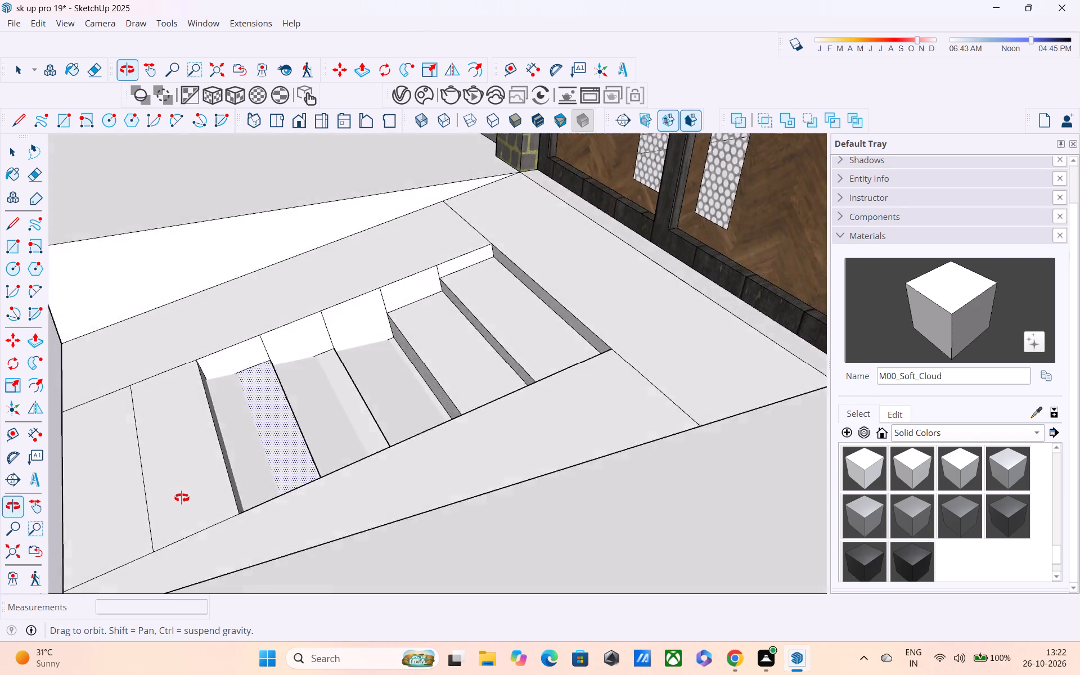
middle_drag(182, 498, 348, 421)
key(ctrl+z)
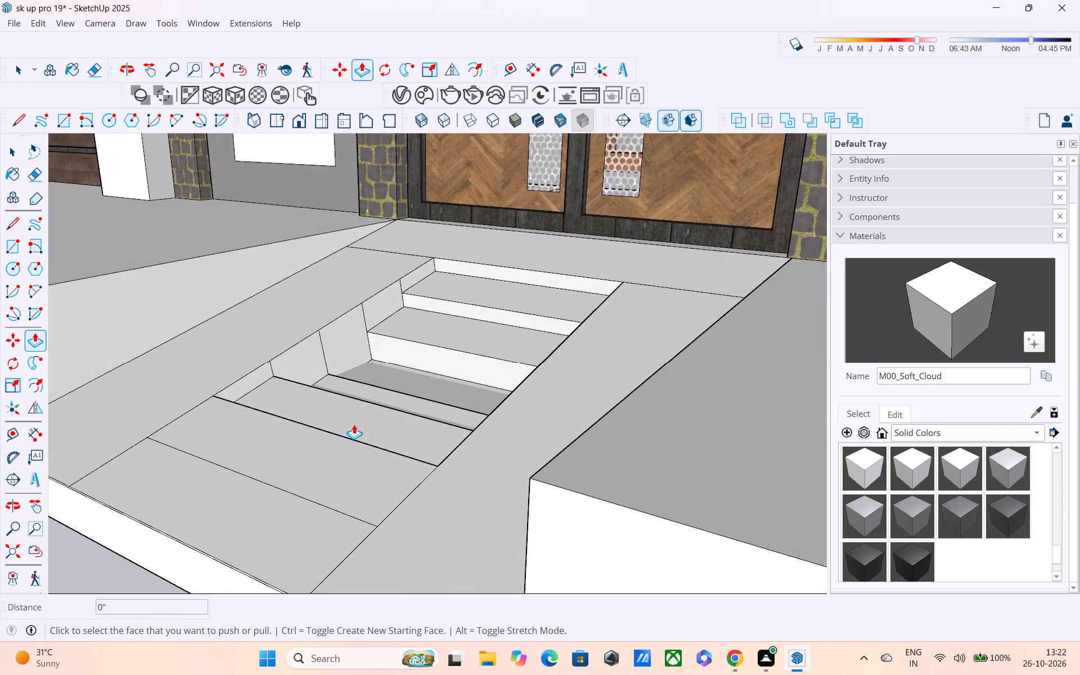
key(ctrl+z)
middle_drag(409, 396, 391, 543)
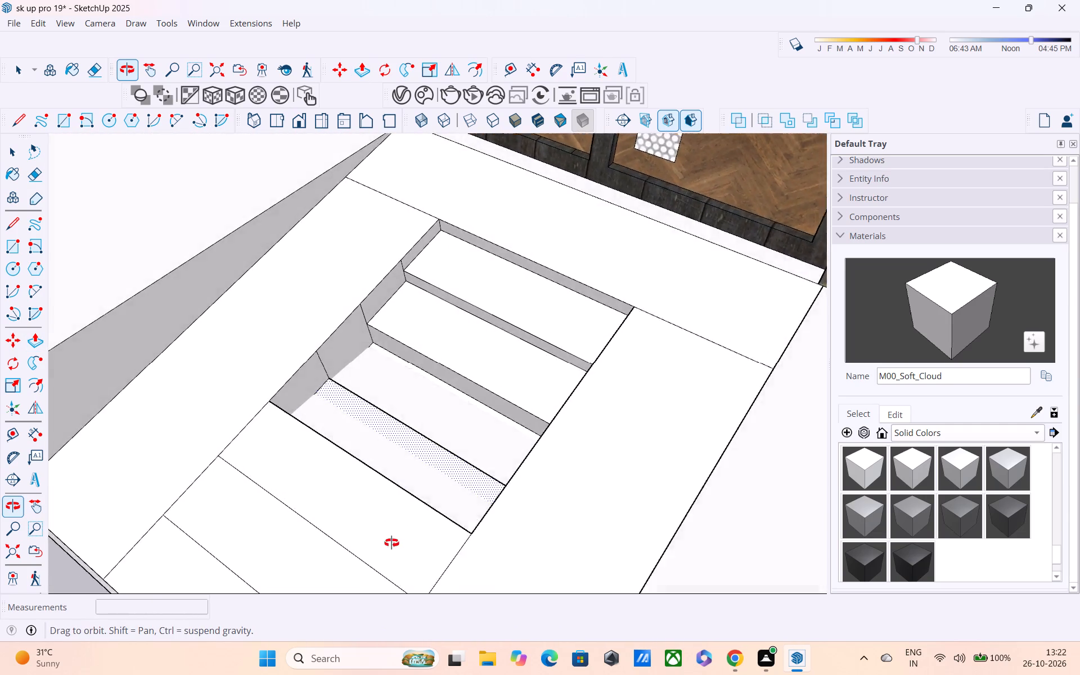
Undo the pushes on the fourth and third central panels from the gate.
middle_drag(391, 543, 250, 517)
key(ctrl+z)
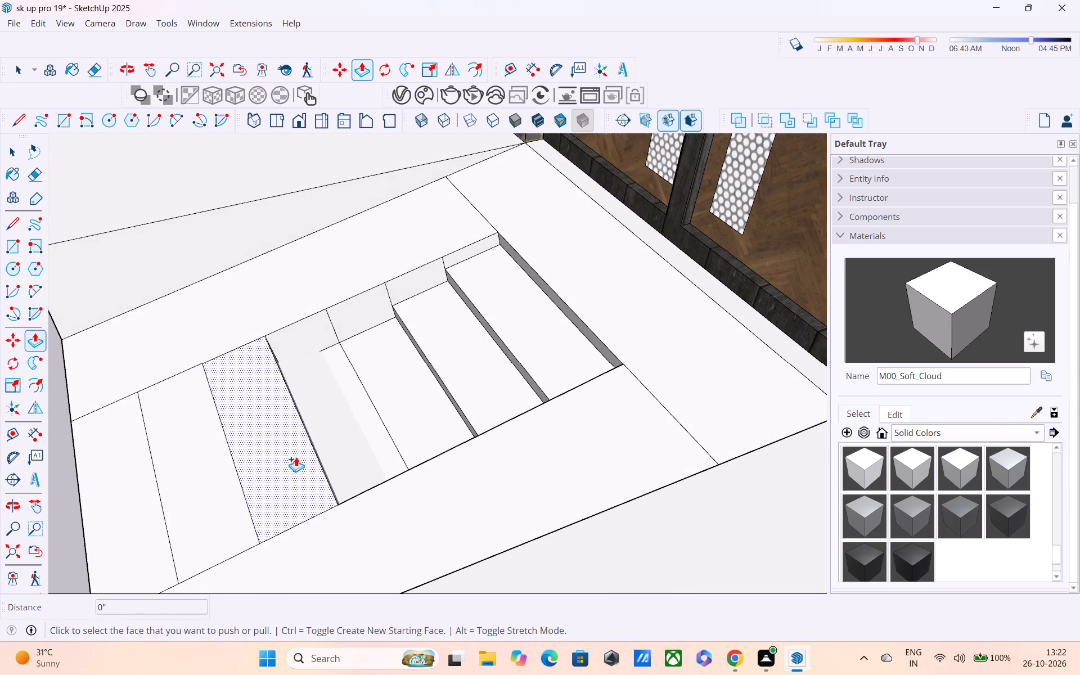
key(ctrl+z)
key(ctrl+z)
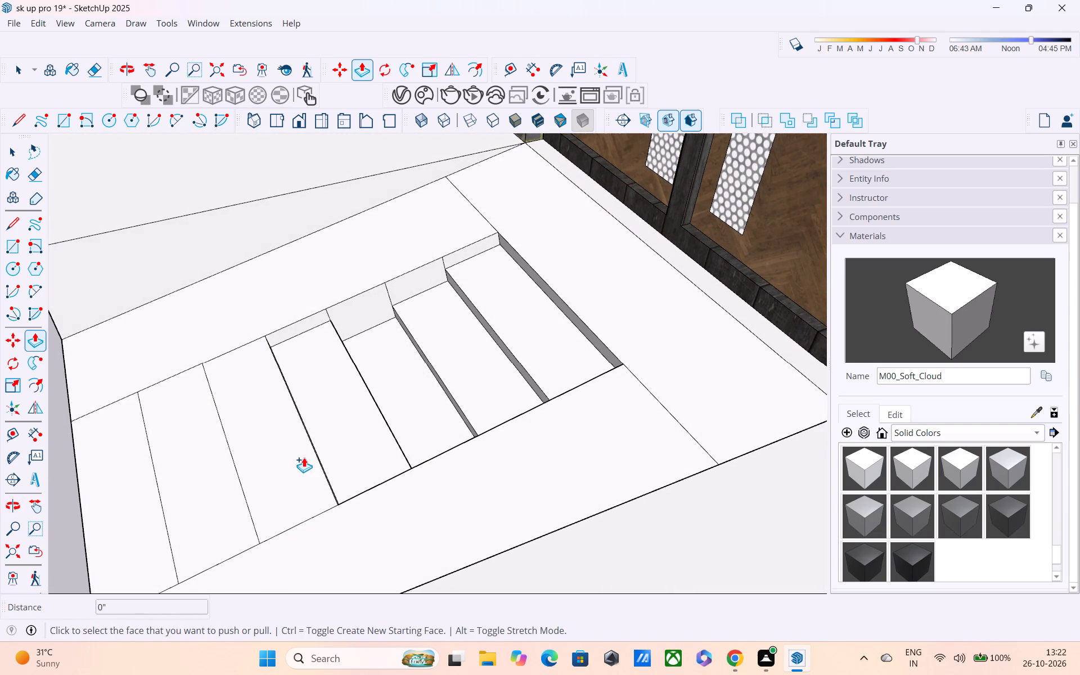
key(ctrl+z)
key(ctrl+z)
key(ctrl+z)
key(ctrl+z)
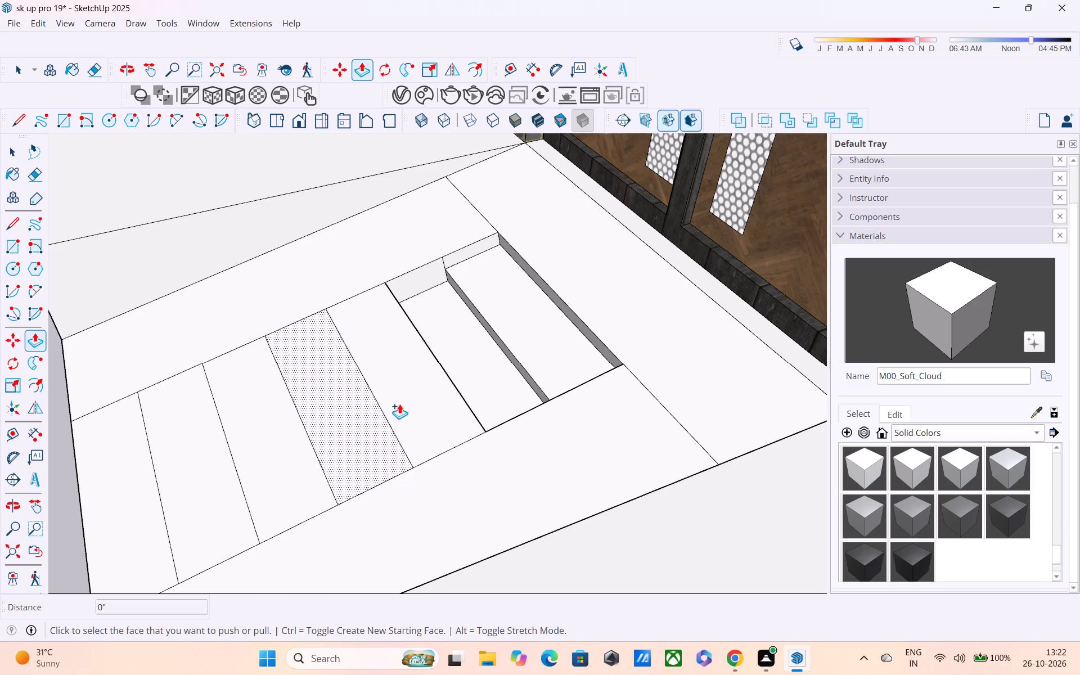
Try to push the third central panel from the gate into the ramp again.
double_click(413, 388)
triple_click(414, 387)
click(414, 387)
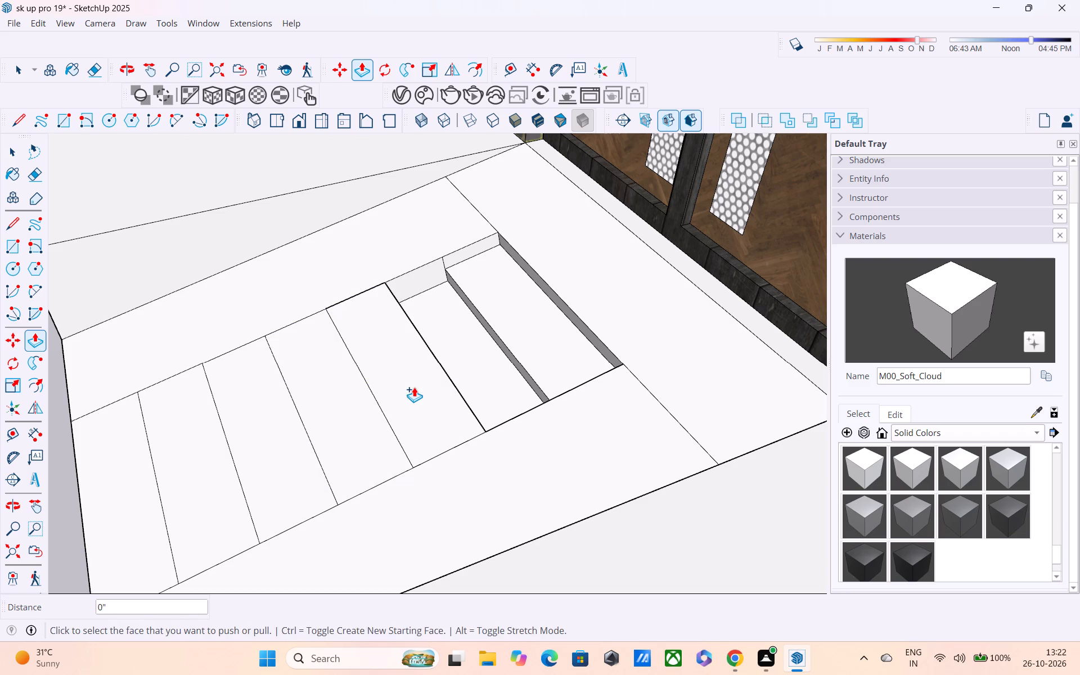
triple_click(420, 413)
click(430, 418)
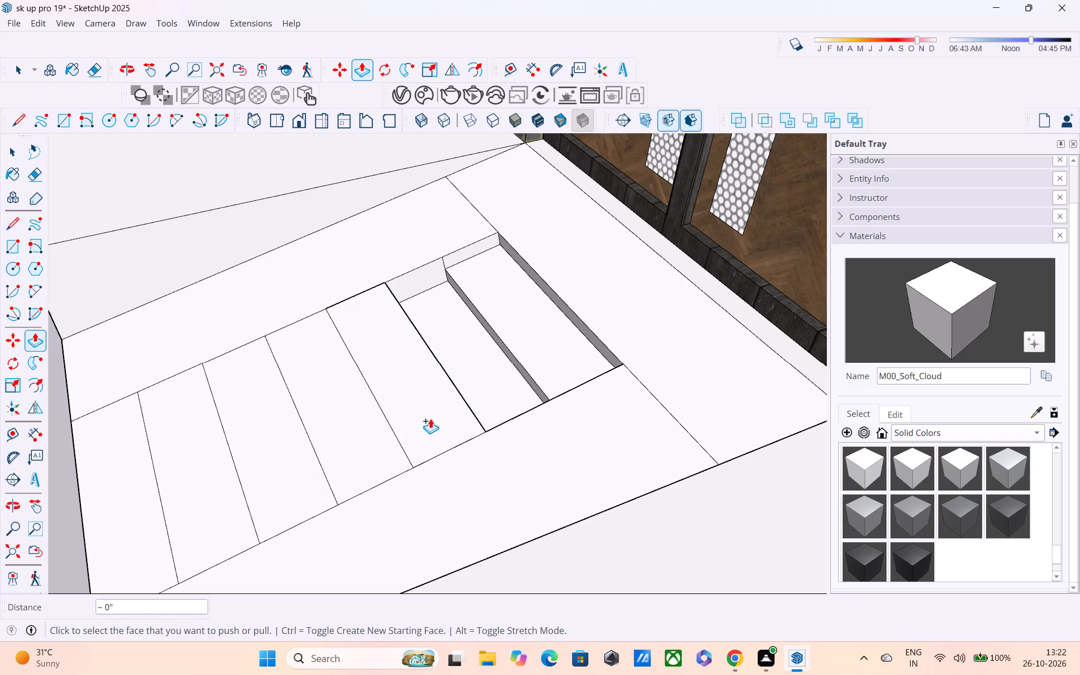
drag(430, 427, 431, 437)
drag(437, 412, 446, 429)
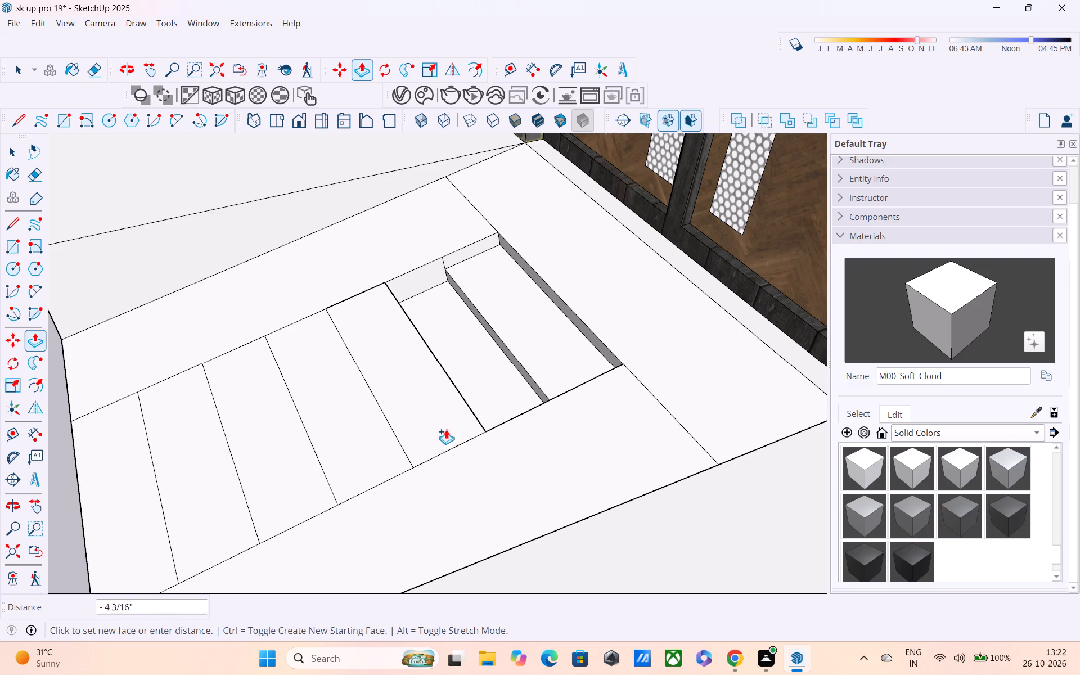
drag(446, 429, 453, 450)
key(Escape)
Undo the pushes on the two central panels nearest the gate until all the ramp's central panels are flat.
middle_drag(456, 445, 773, 431)
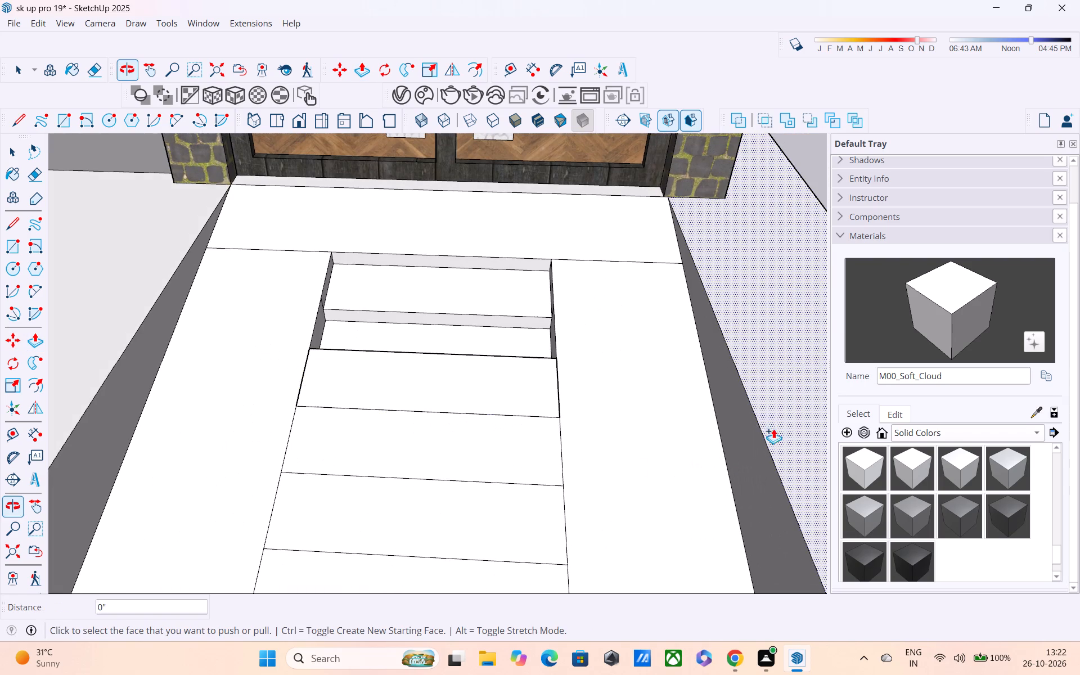
key(ctrl+z)
key(ctrl+z)
key(ctrl+z)
key(ctrl+z)
key(ctrl+z)
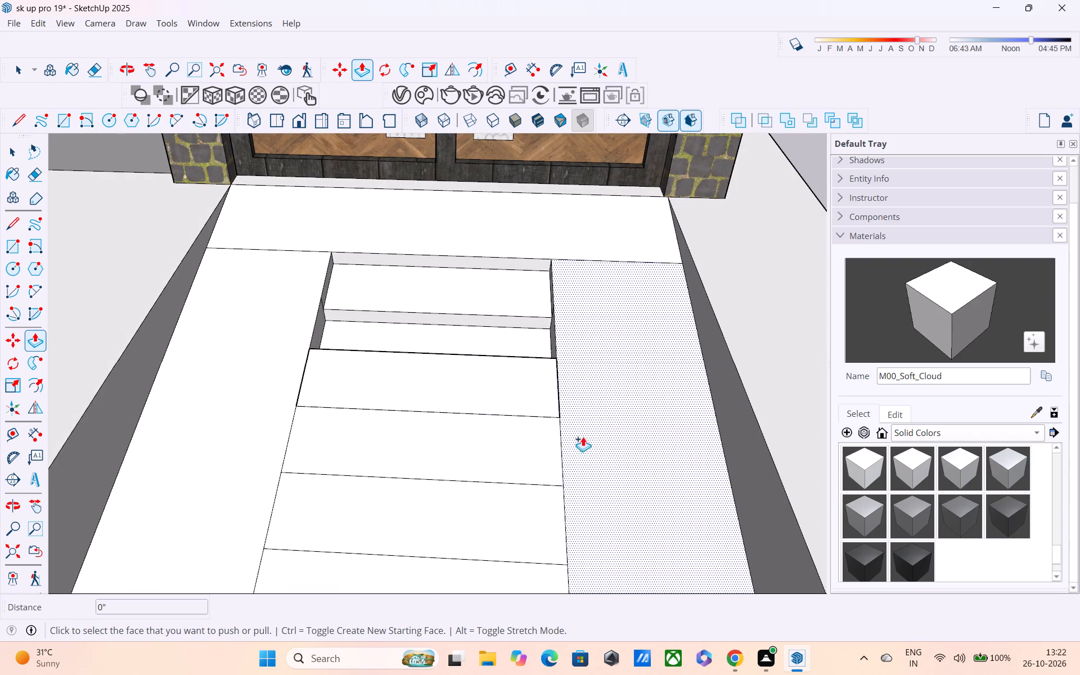
key(ctrl+z)
key(ctrl+z)
key(ctrl+z)
key(ctrl+z)
key(ctrl+z)
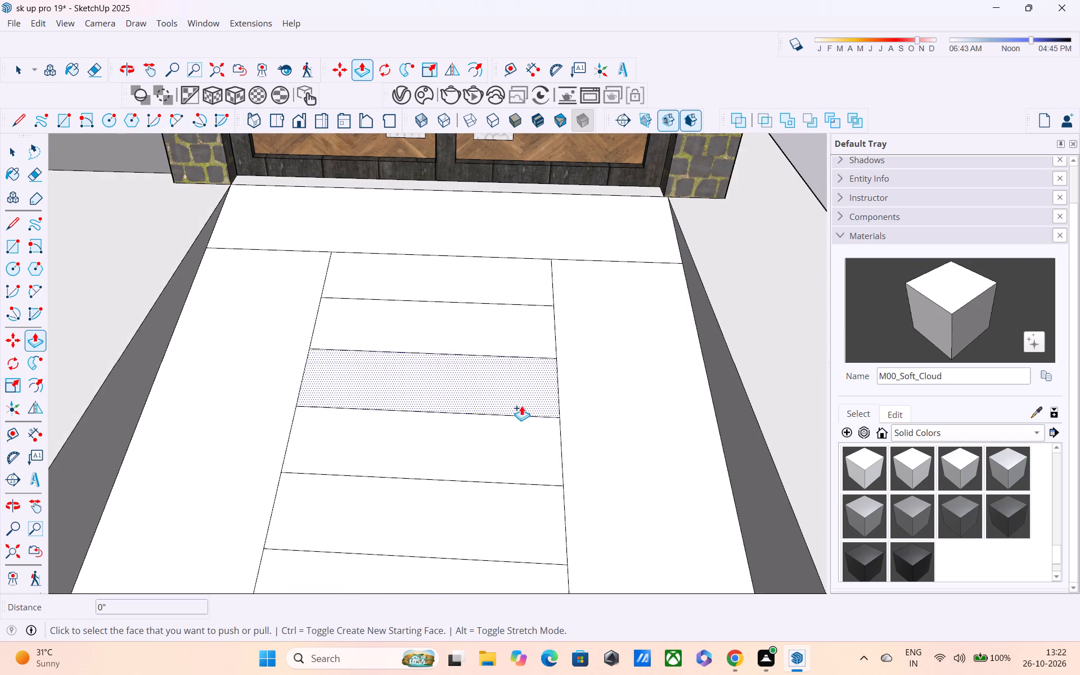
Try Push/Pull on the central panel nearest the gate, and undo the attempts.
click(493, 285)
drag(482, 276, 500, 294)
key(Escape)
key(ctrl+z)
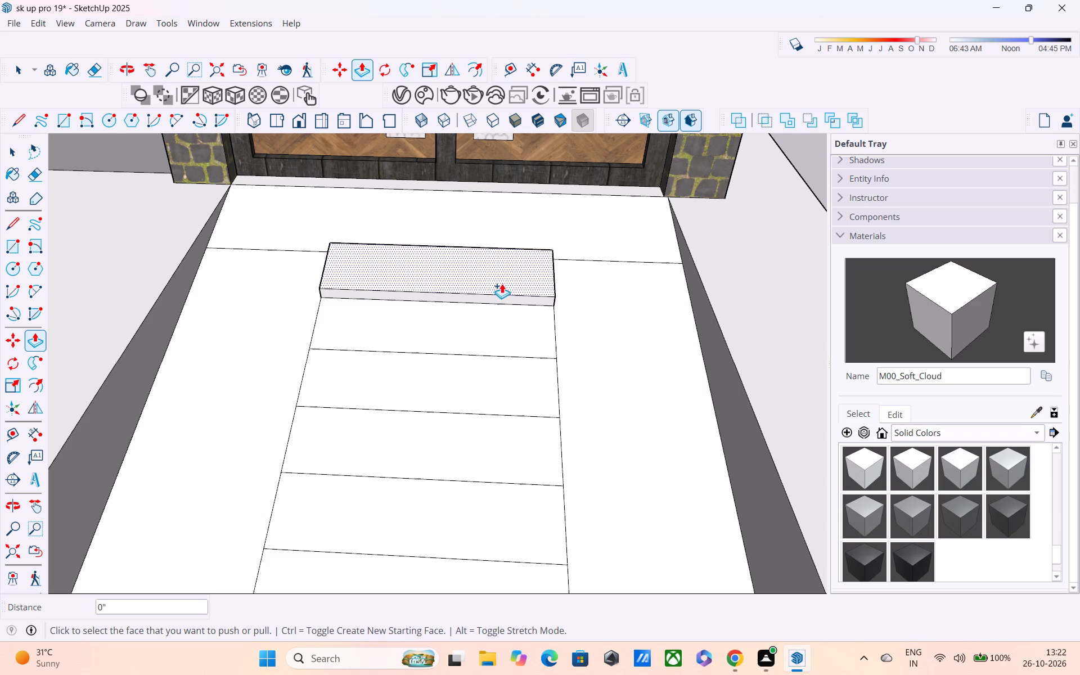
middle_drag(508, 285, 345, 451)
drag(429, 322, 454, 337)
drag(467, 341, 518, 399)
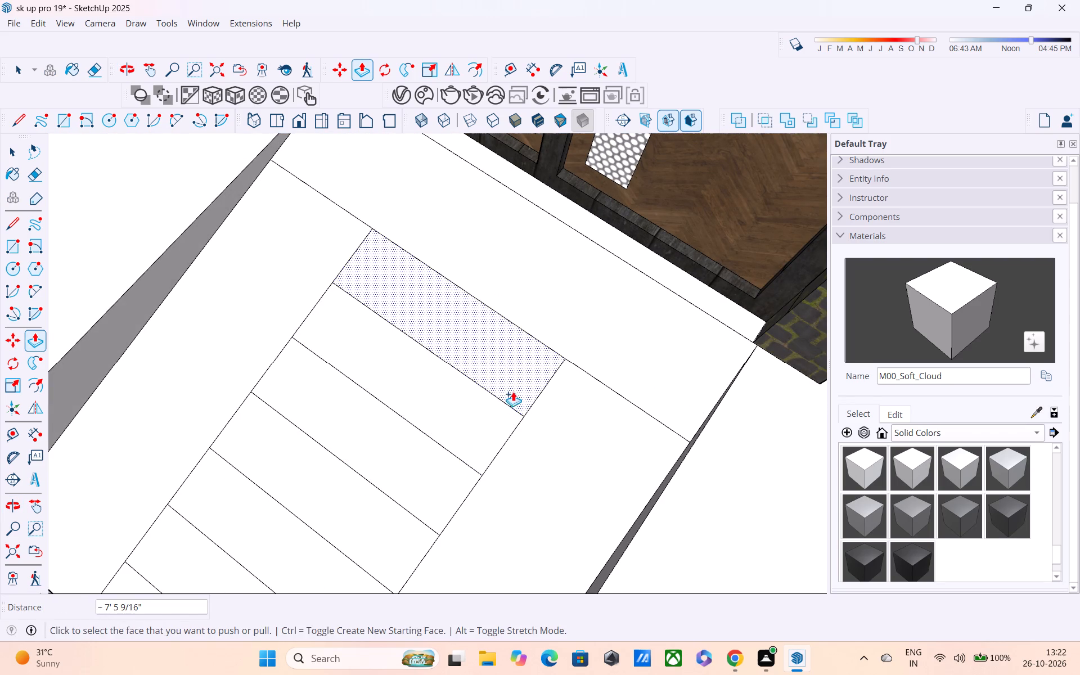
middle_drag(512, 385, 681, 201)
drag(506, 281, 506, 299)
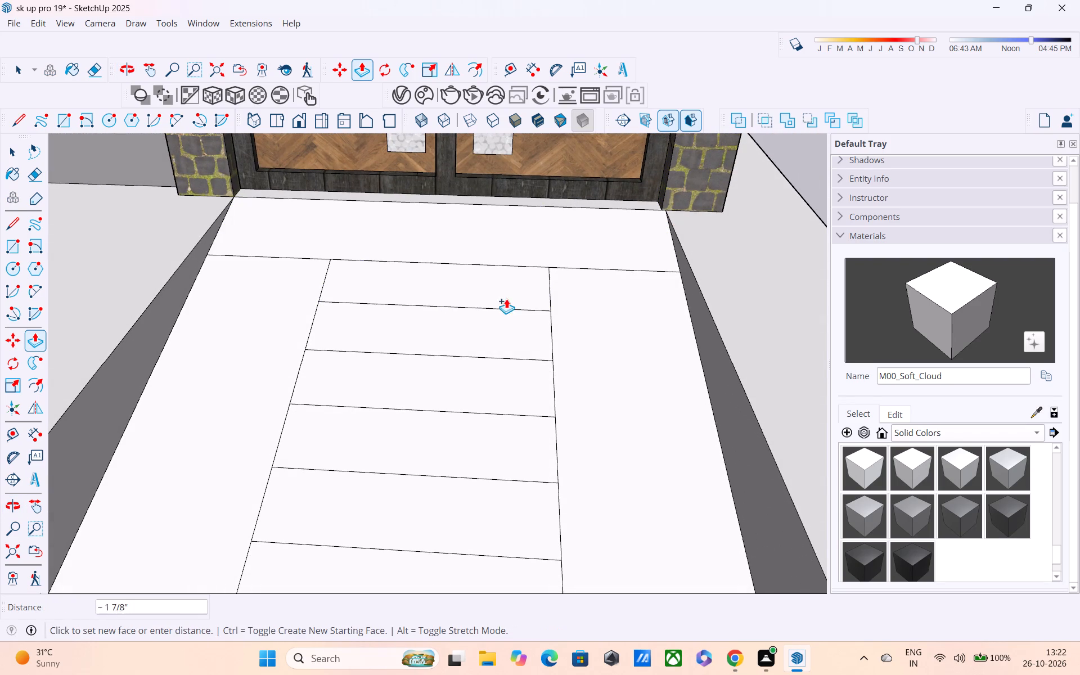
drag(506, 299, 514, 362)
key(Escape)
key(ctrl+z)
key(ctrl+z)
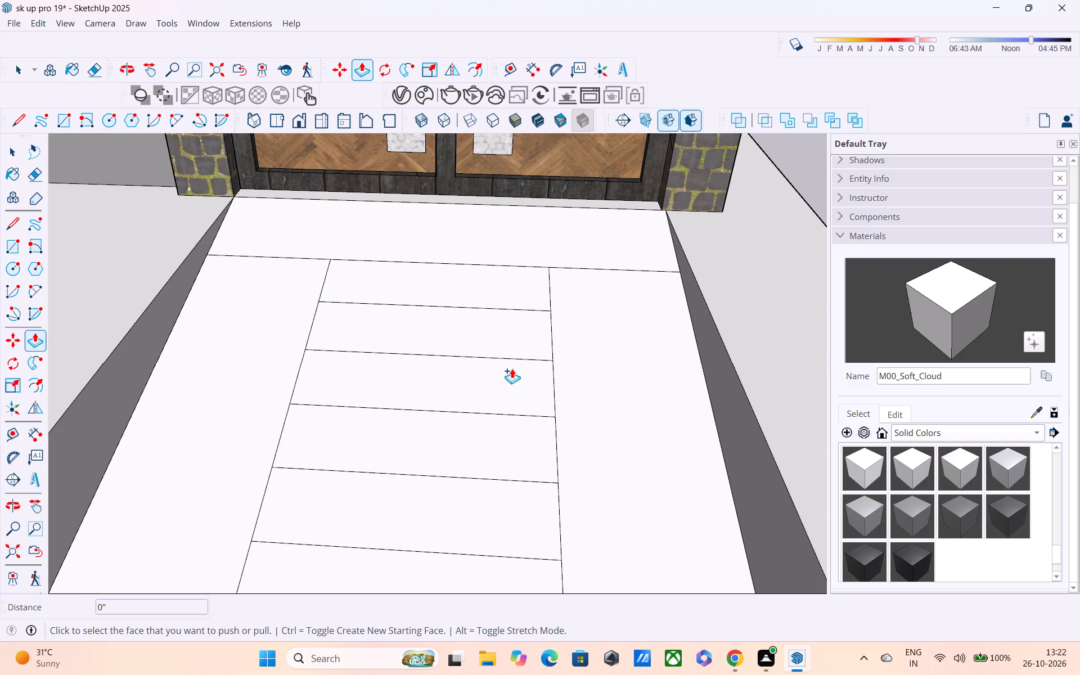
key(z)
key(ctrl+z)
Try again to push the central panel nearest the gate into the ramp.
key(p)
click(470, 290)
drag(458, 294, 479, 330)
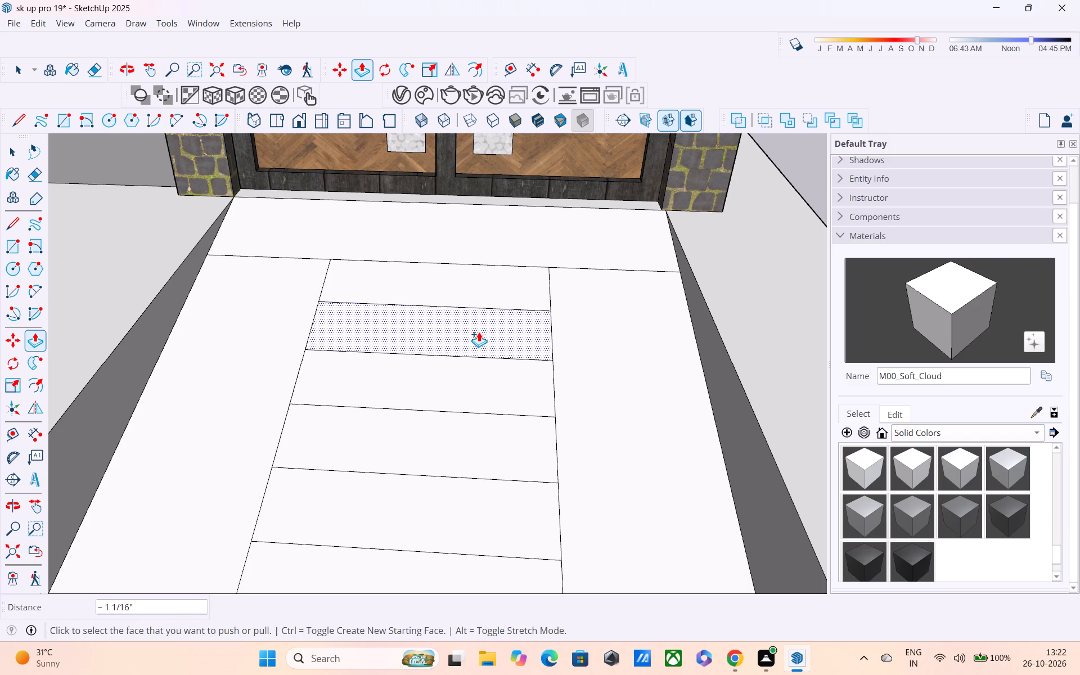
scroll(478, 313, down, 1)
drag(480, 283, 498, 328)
Examine the ramp's central panels and front edge from a low angle facing the gate.
middle_drag(499, 312, 496, 195)
scroll(496, 299, down, 1)
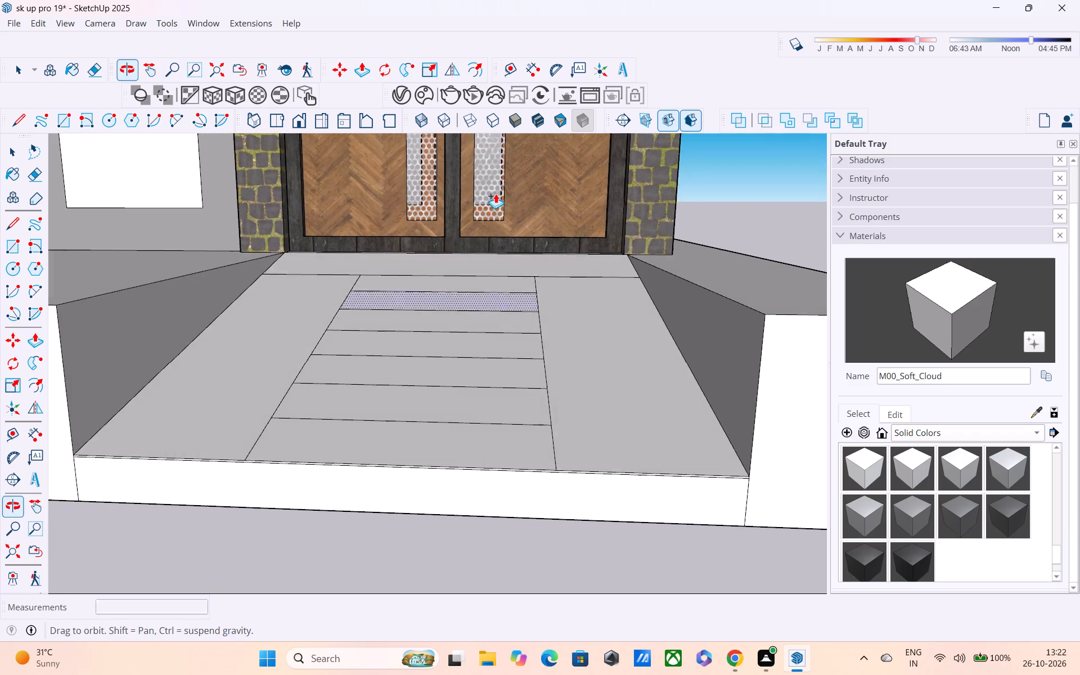
scroll(519, 340, down, 1)
key(space)
middle_drag(479, 408, 454, 361)
scroll(387, 416, up, 3)
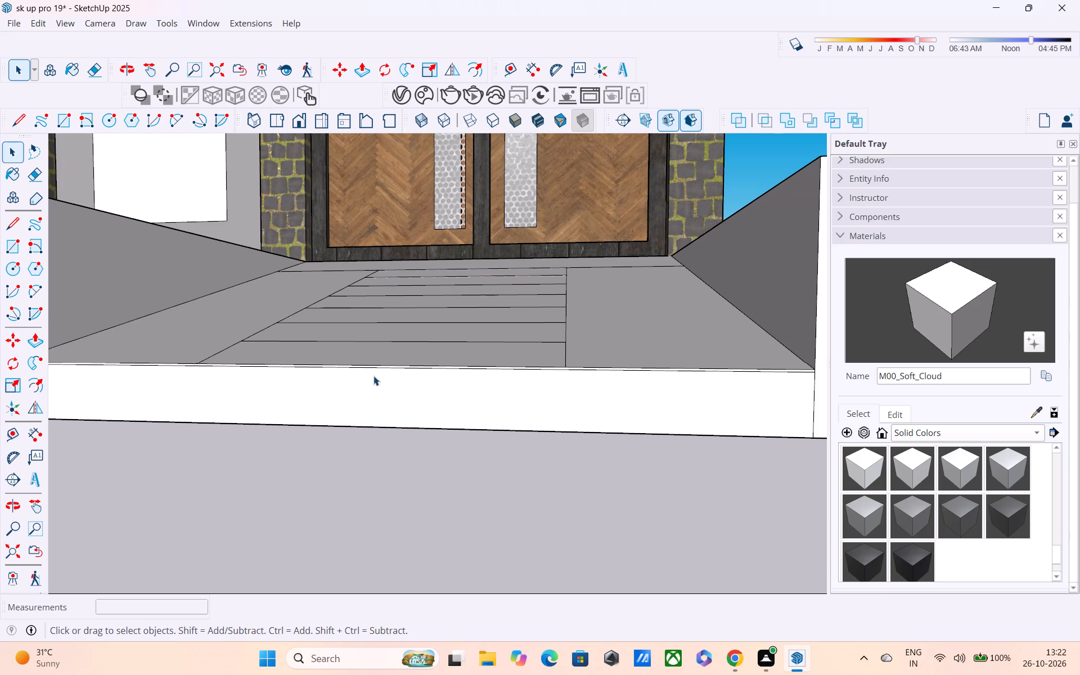
middle_drag(437, 372, 612, 352)
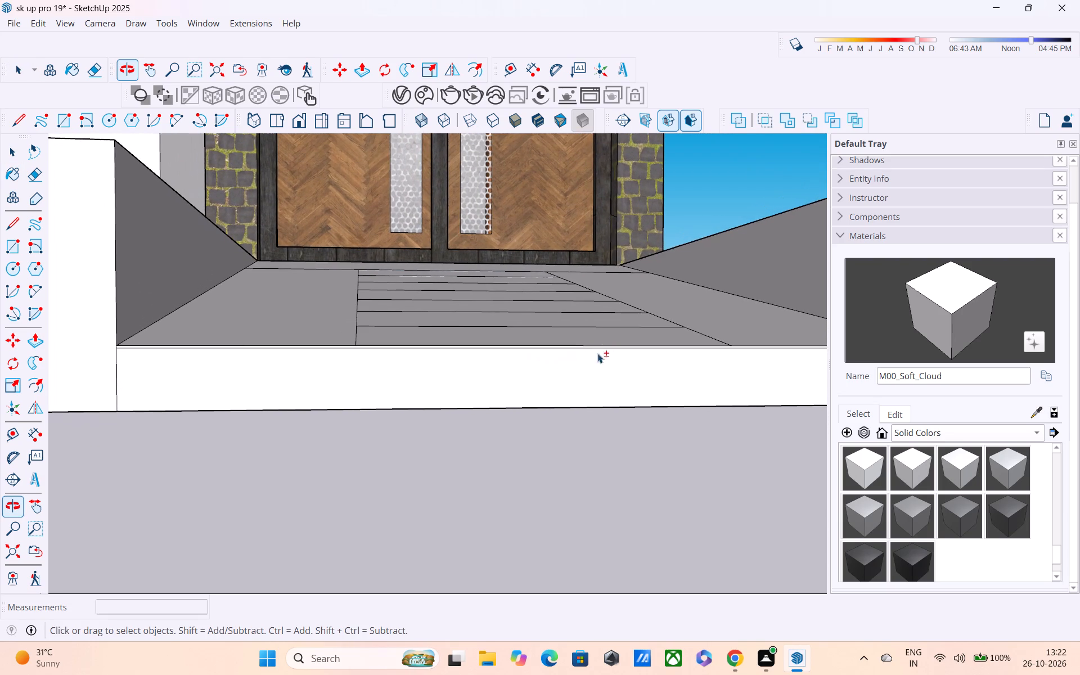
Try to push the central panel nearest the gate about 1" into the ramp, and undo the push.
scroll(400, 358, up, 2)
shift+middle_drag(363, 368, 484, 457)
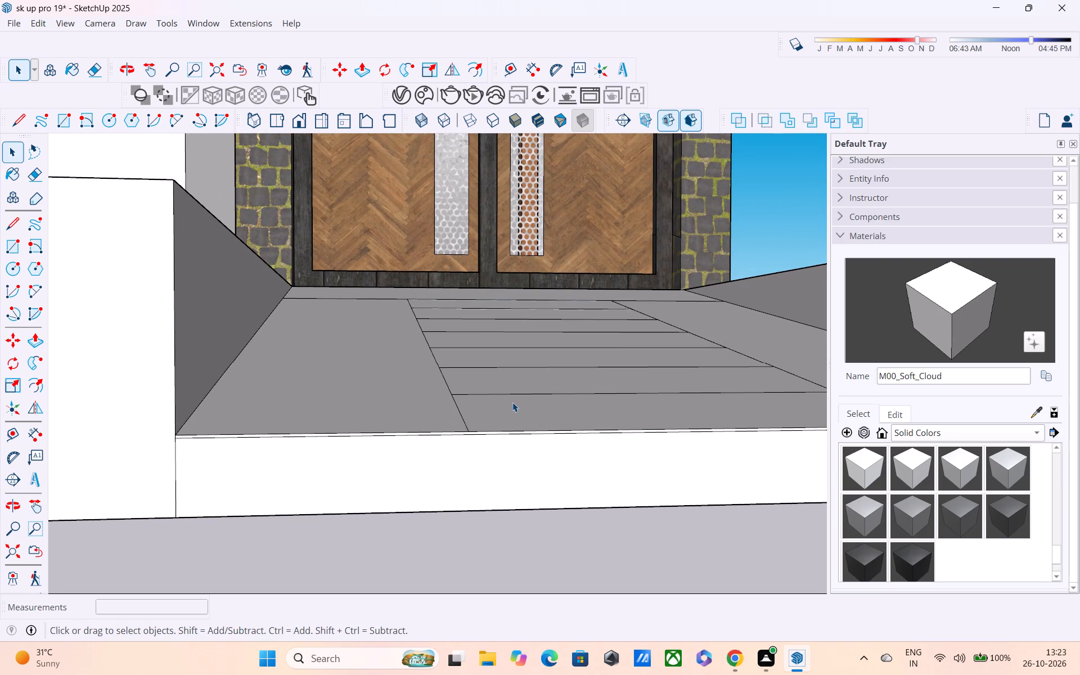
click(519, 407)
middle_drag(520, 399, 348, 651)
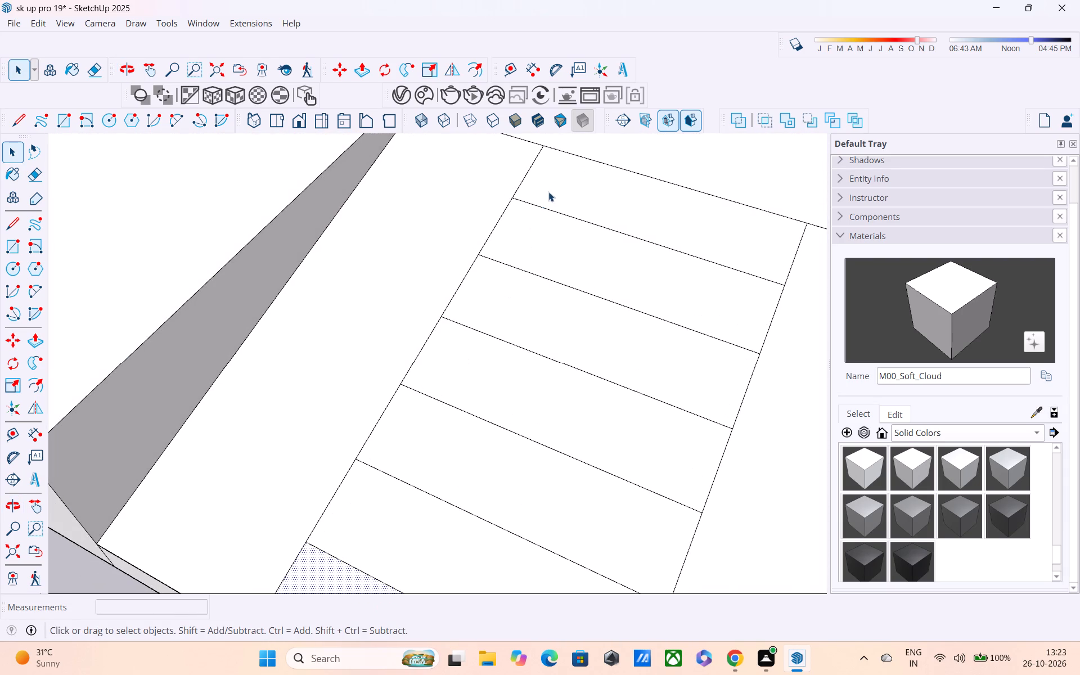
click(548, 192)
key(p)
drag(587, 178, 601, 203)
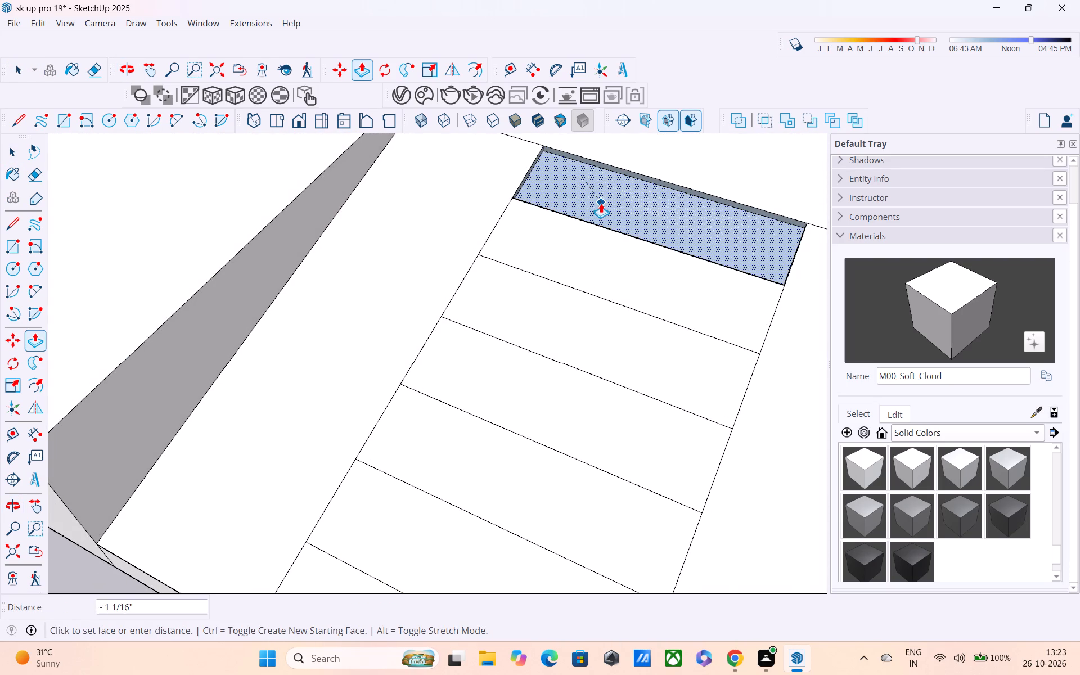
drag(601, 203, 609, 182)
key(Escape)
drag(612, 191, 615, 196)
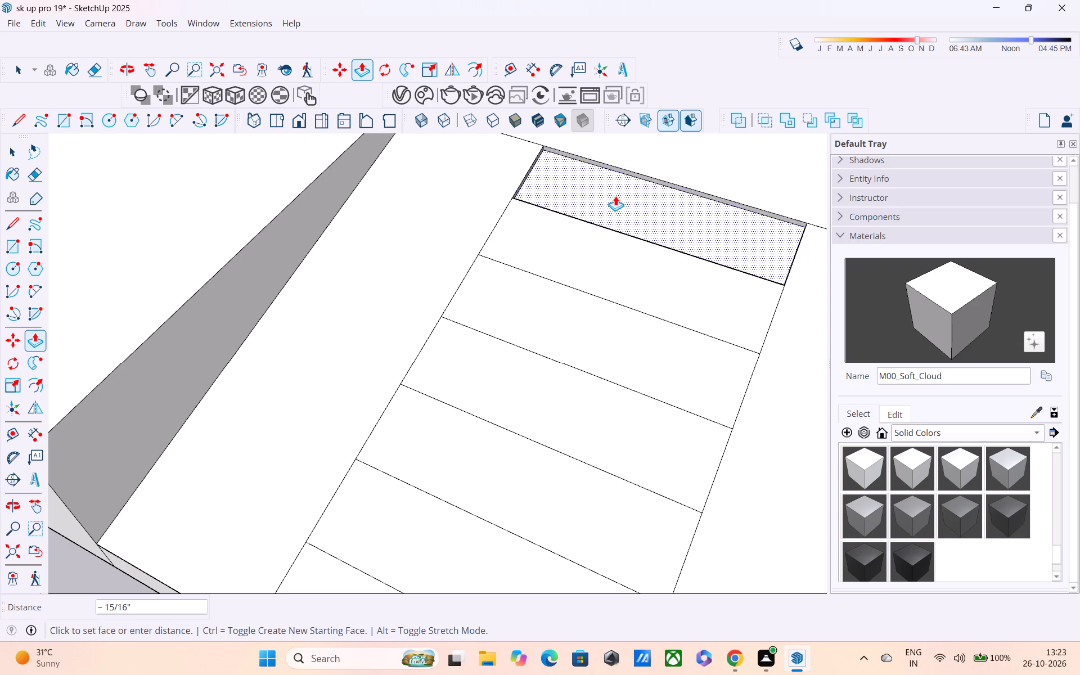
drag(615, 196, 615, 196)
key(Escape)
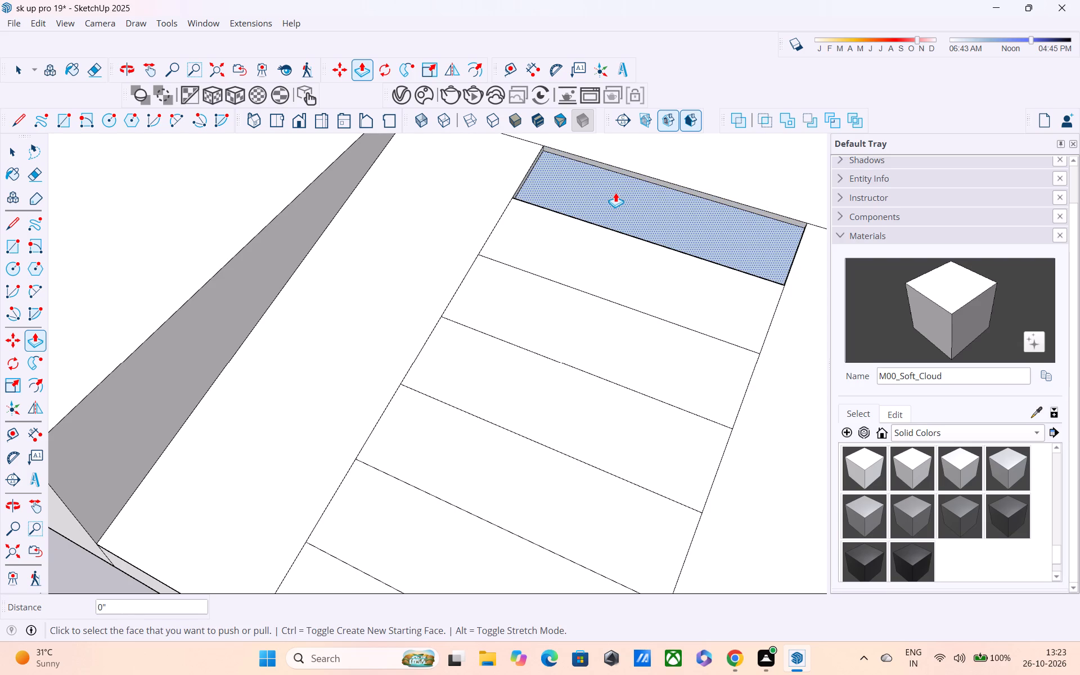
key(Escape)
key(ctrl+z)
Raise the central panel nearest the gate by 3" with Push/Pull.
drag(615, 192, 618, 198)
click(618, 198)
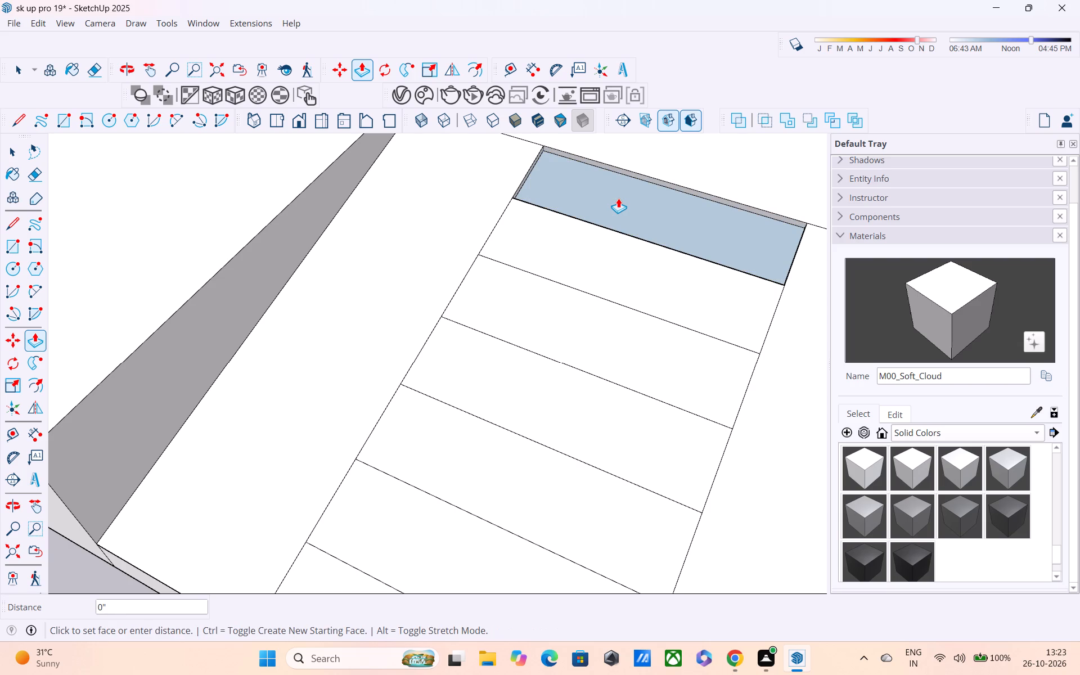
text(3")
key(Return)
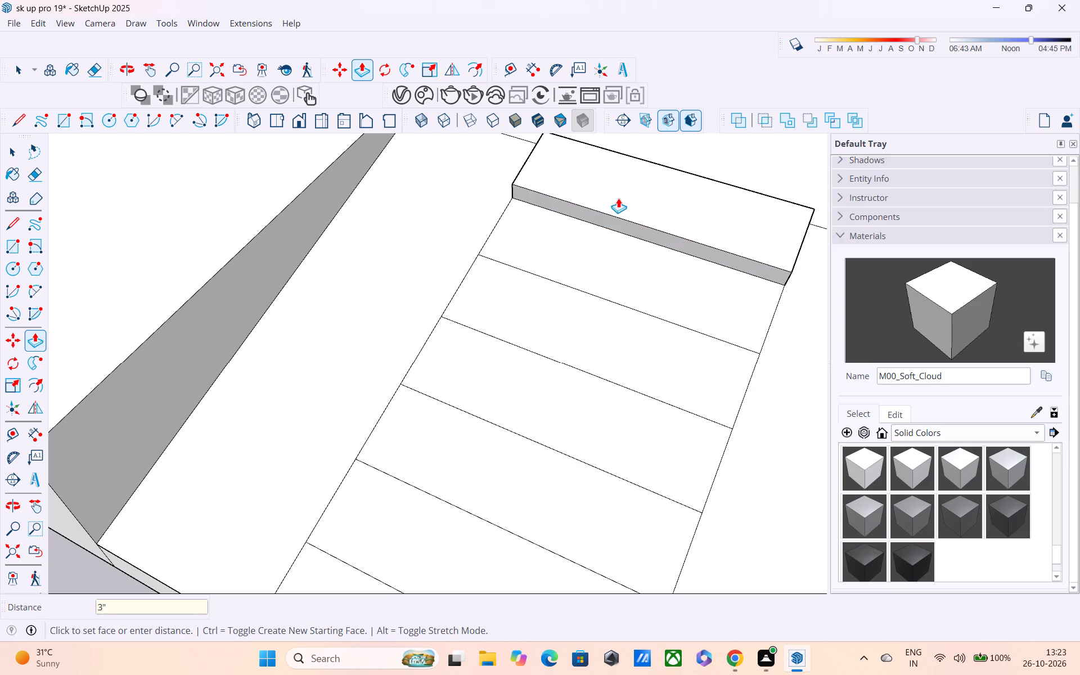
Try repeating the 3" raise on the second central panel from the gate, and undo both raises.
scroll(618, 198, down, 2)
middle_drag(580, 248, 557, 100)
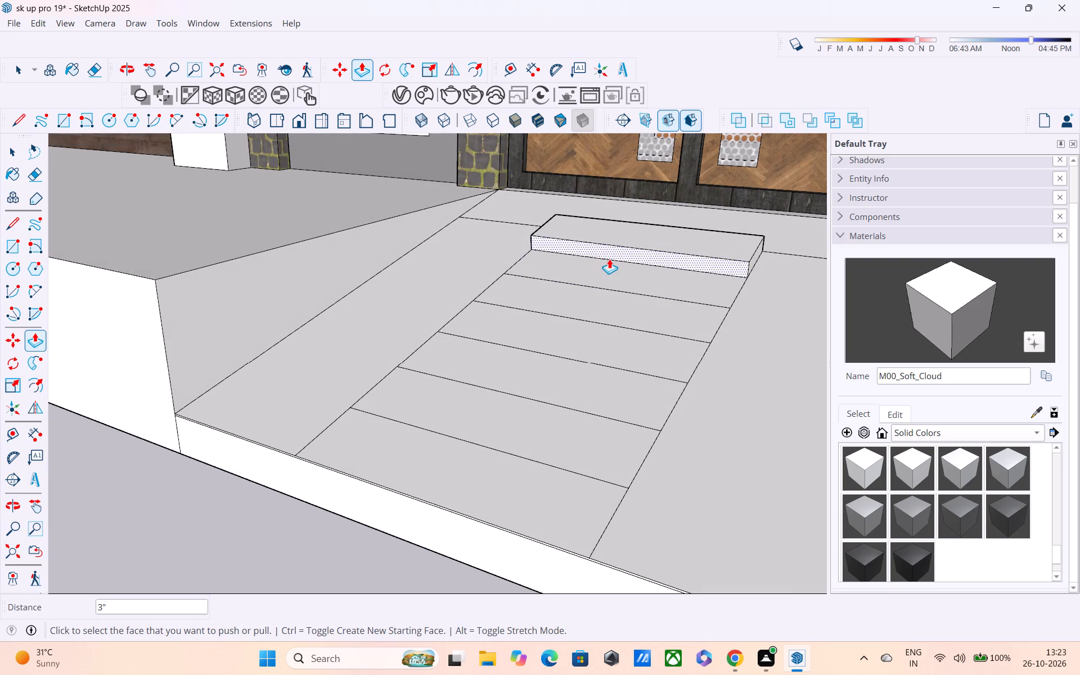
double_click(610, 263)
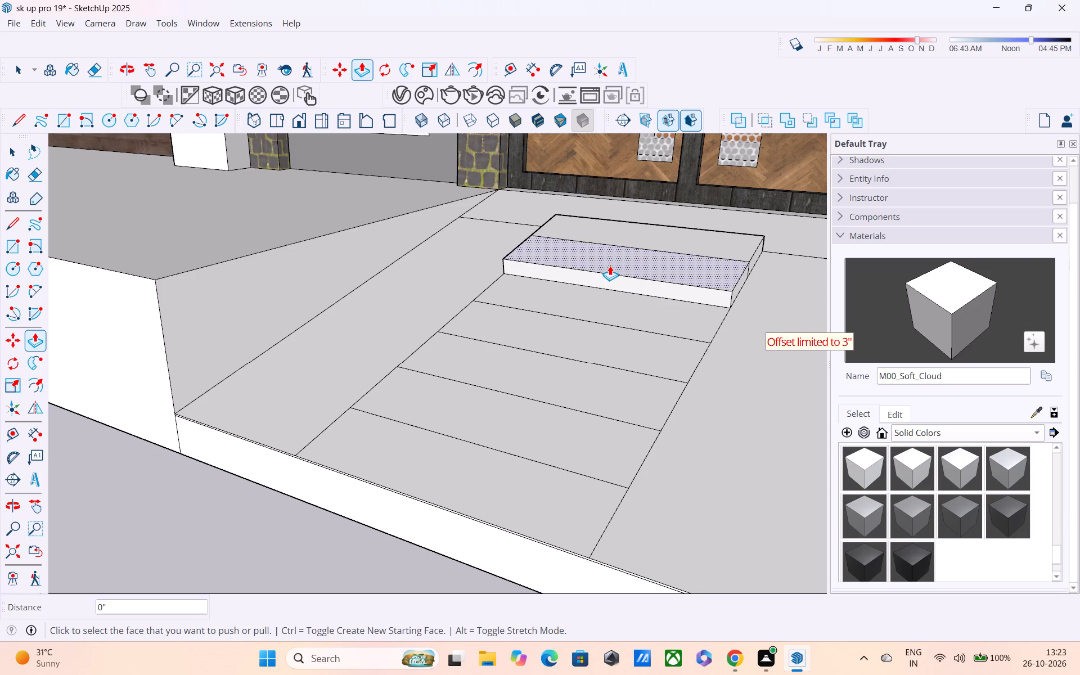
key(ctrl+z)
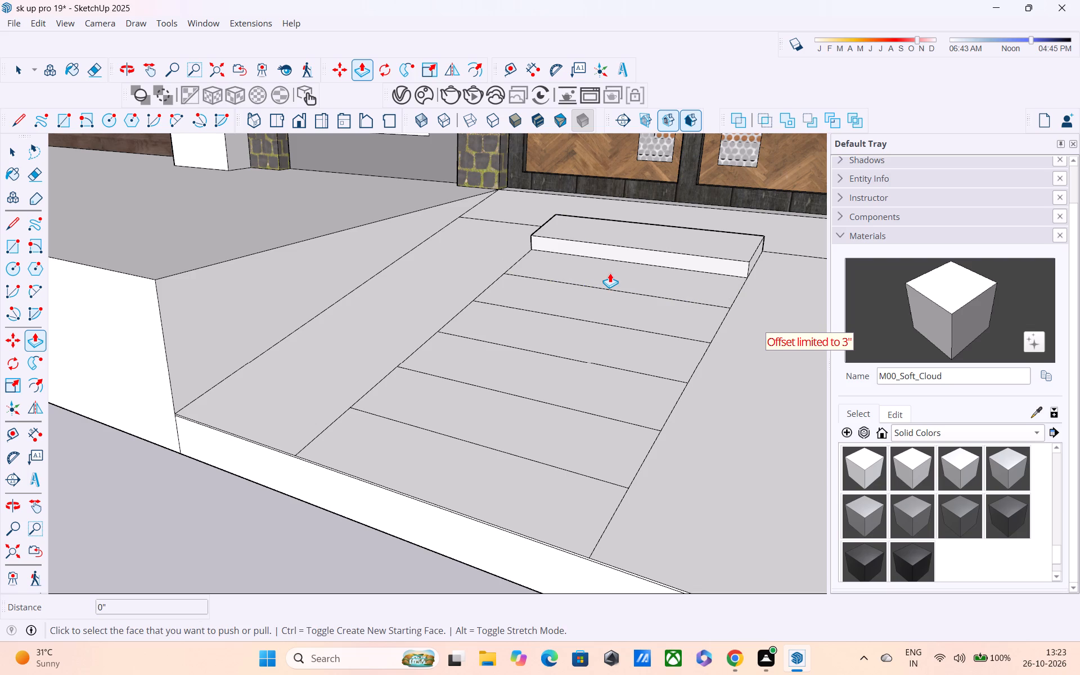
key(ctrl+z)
Draw two vertical lines, each about 6 1/2" long, down the ramp's front face from the ends of the central panels' side edges.
scroll(607, 273, down, 2)
middle_drag(598, 316, 631, 286)
key(l)
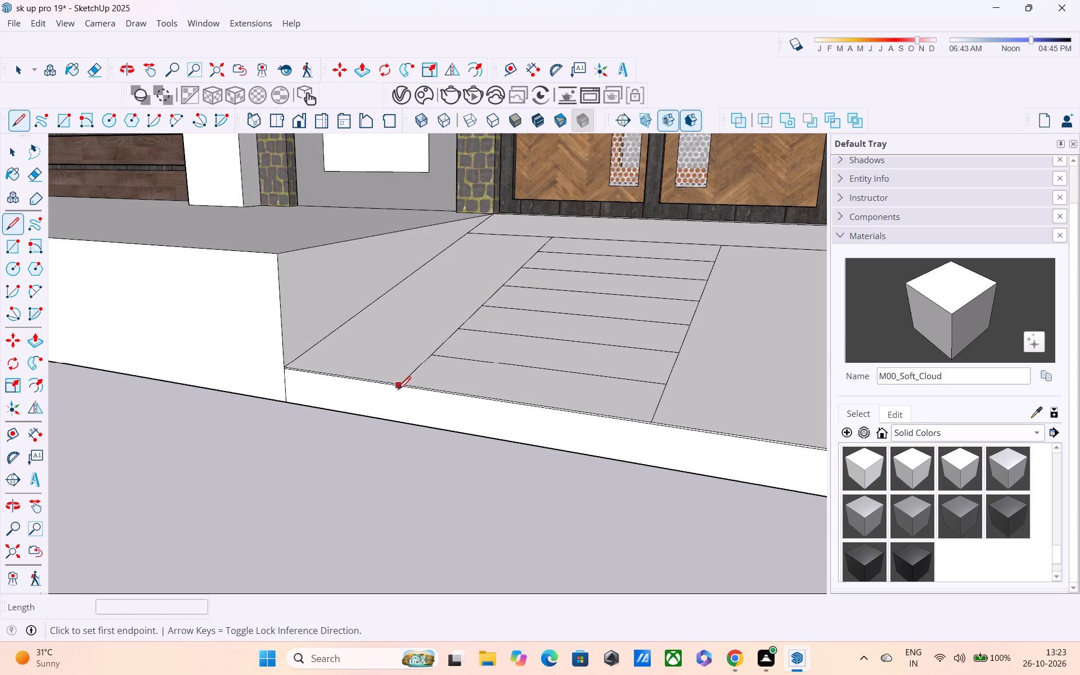
click(398, 391)
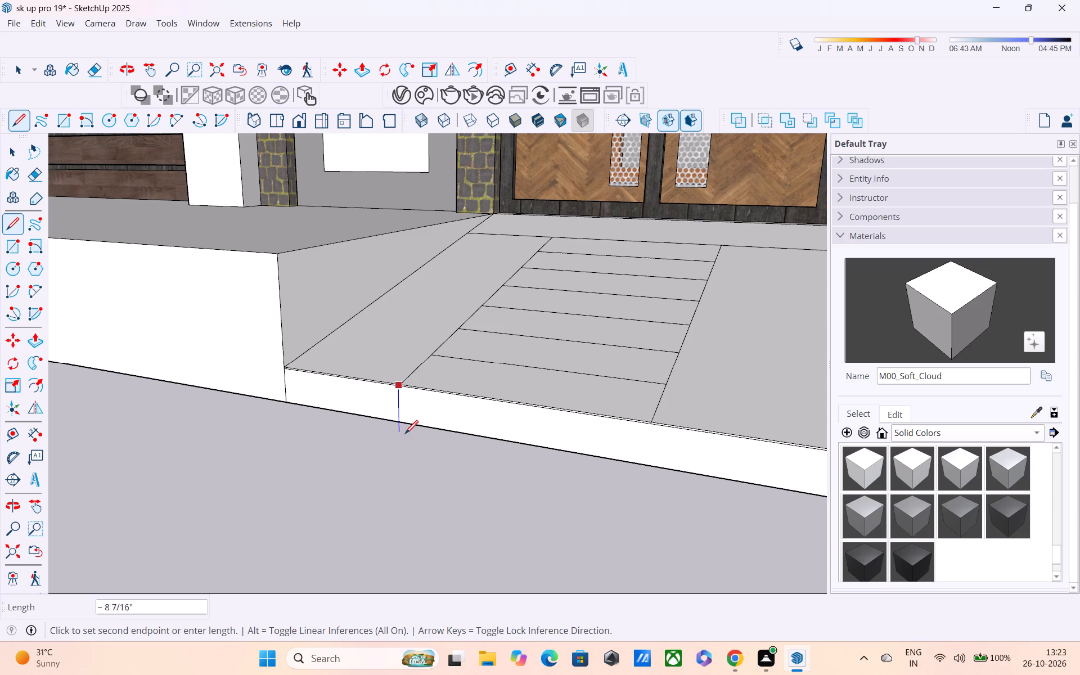
click(402, 426)
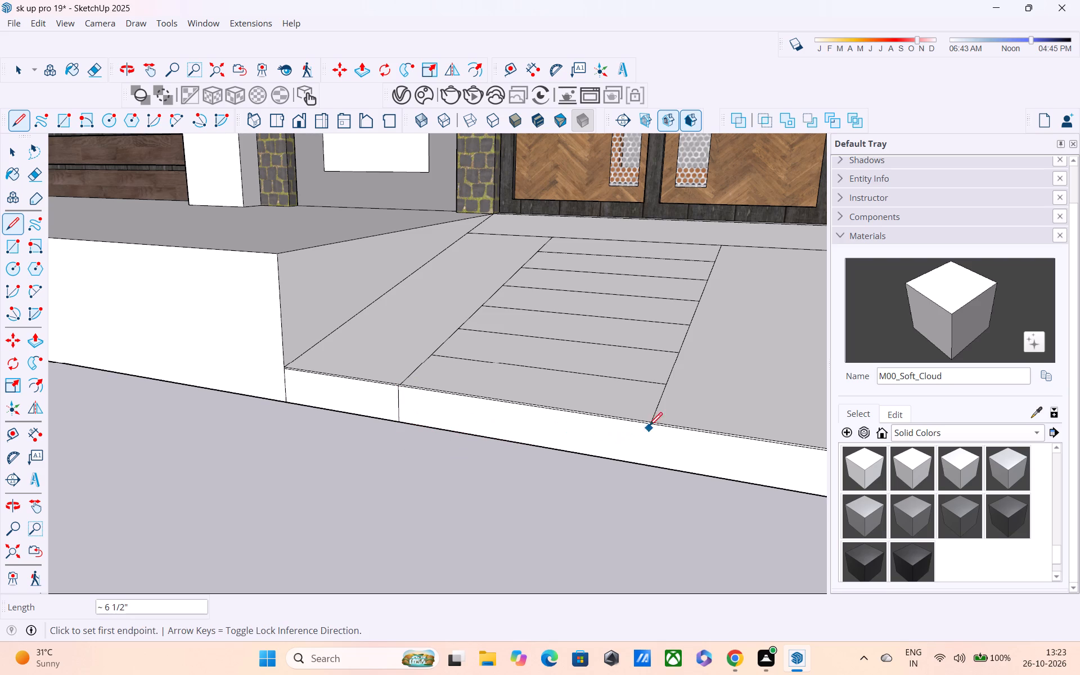
click(650, 423)
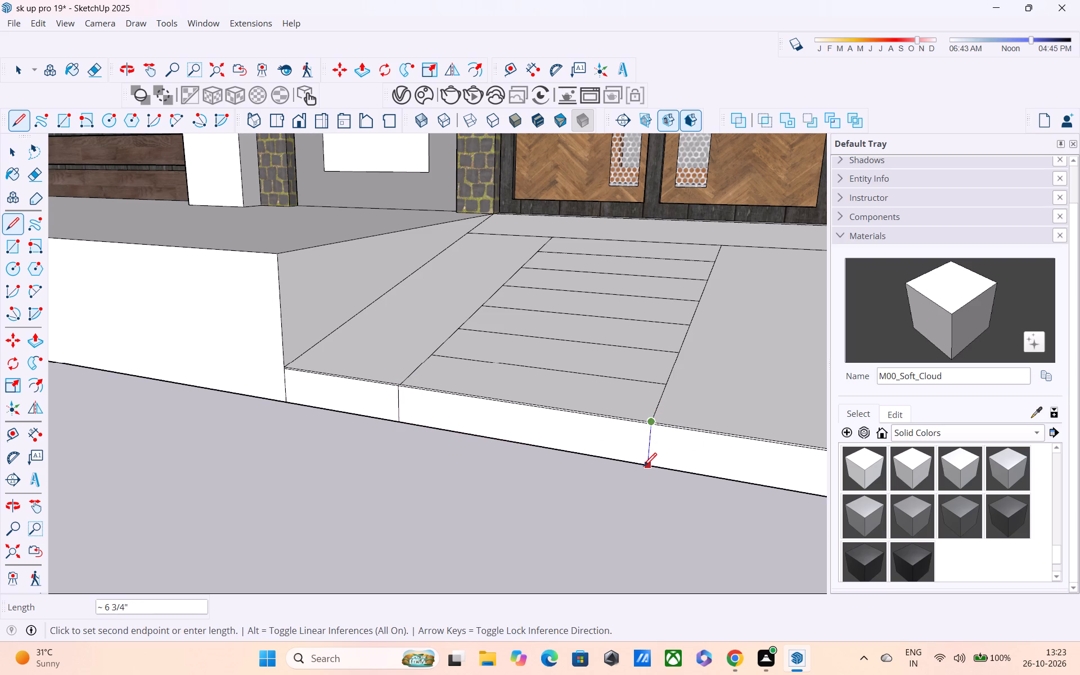
click(643, 467)
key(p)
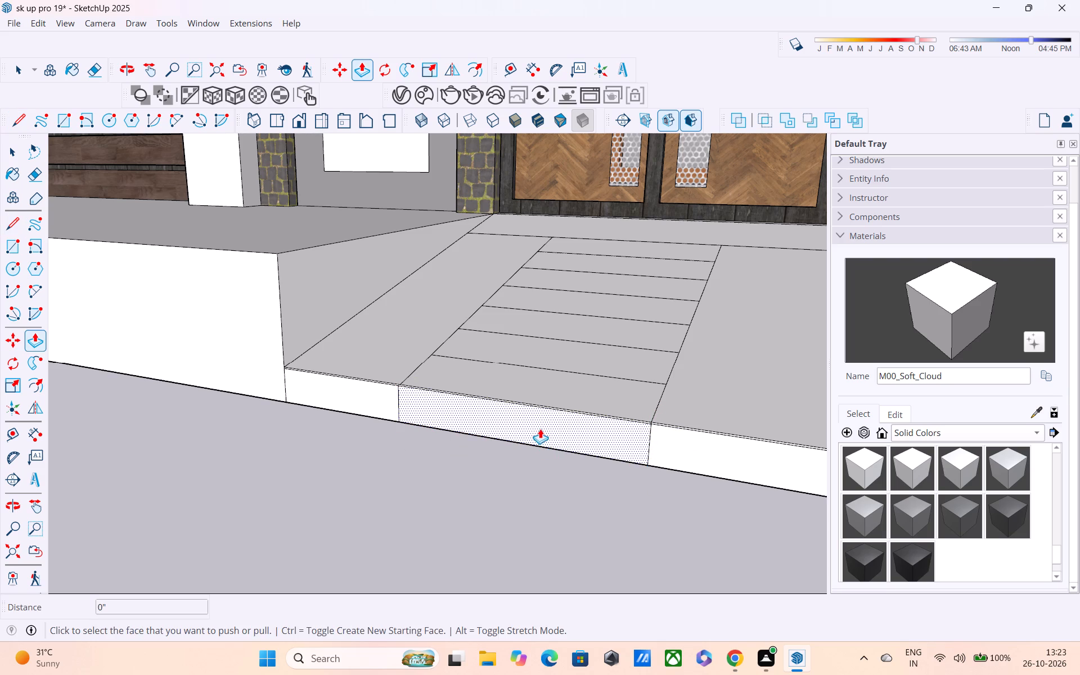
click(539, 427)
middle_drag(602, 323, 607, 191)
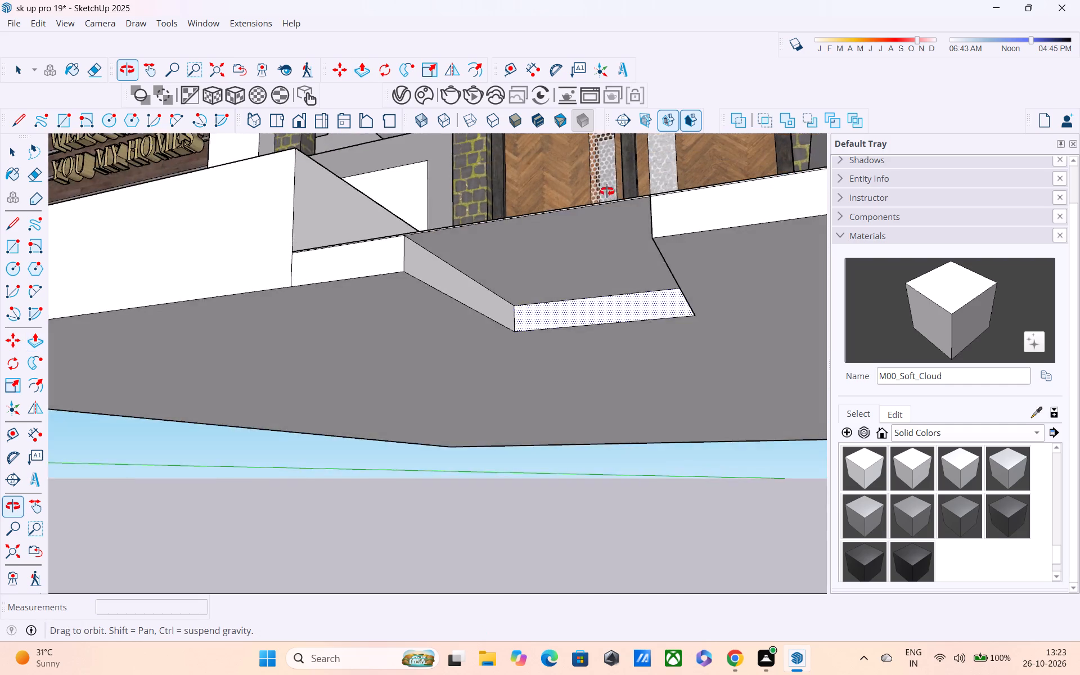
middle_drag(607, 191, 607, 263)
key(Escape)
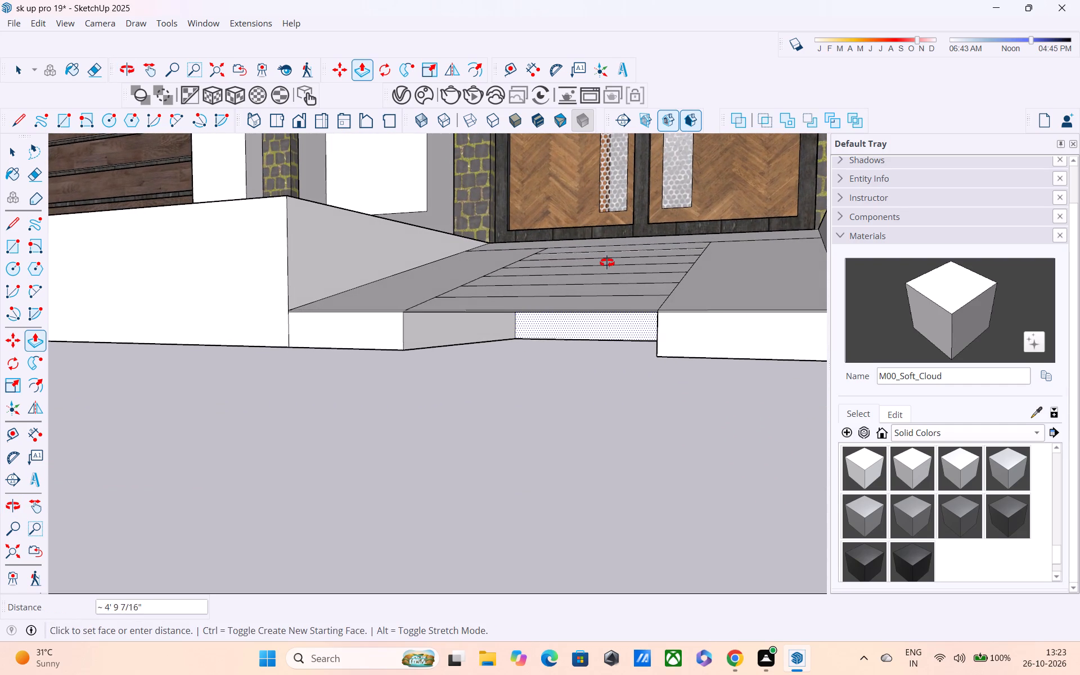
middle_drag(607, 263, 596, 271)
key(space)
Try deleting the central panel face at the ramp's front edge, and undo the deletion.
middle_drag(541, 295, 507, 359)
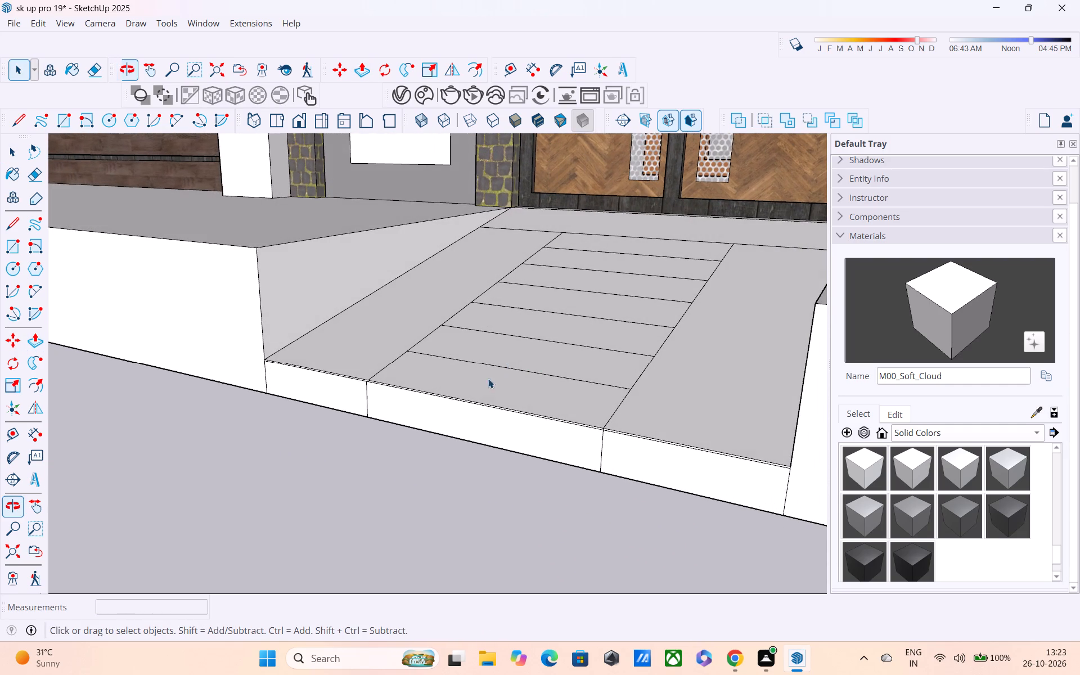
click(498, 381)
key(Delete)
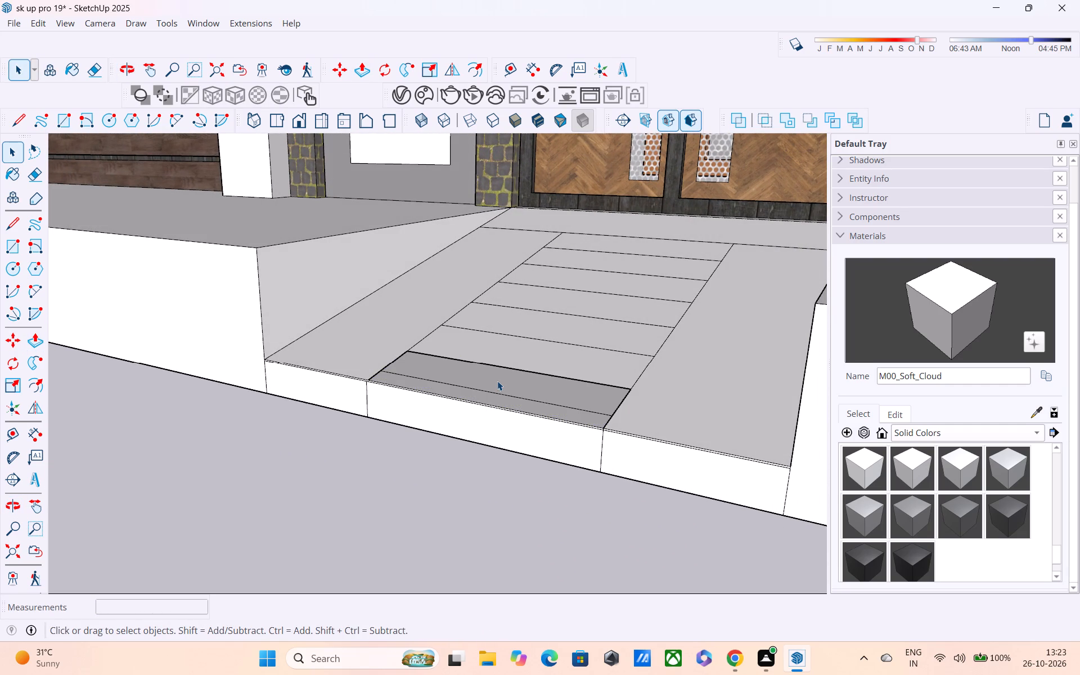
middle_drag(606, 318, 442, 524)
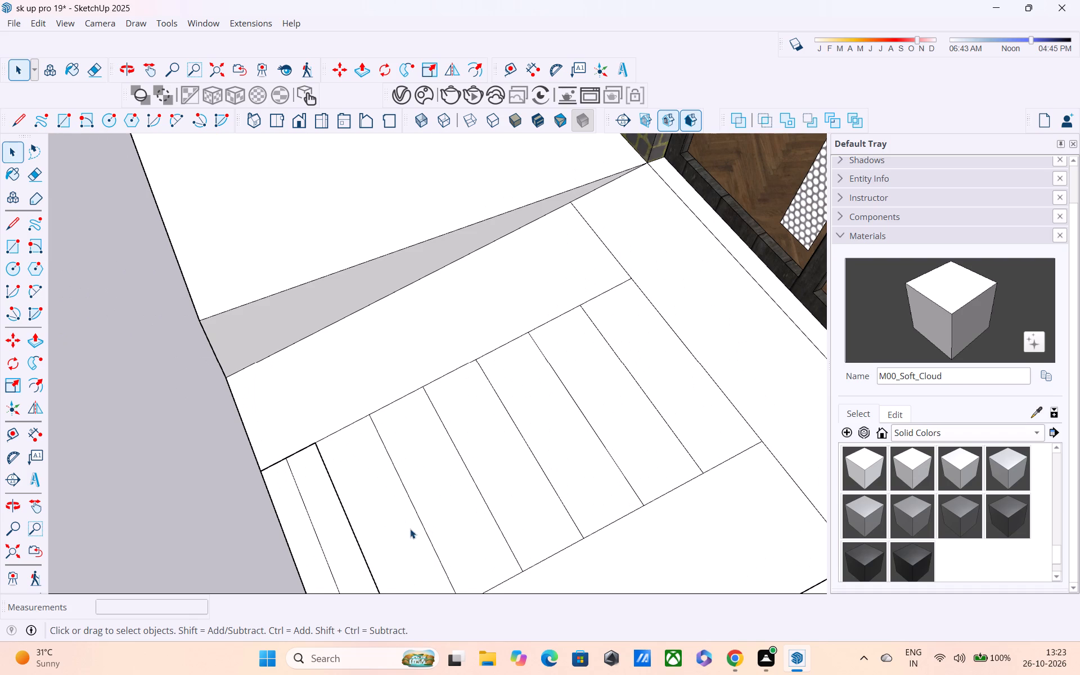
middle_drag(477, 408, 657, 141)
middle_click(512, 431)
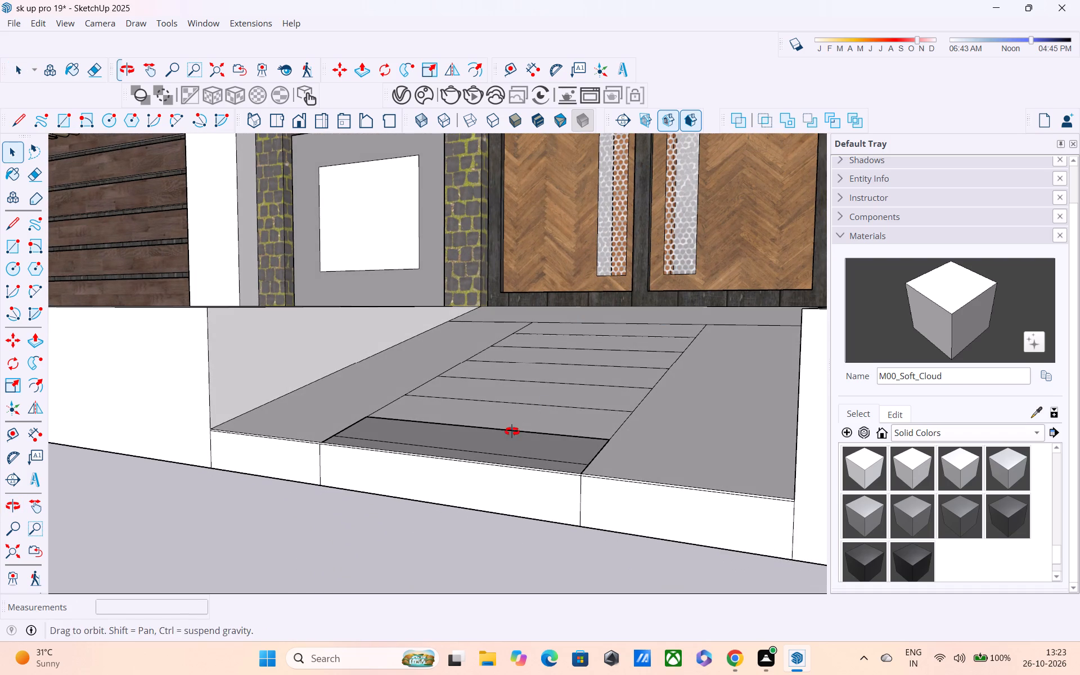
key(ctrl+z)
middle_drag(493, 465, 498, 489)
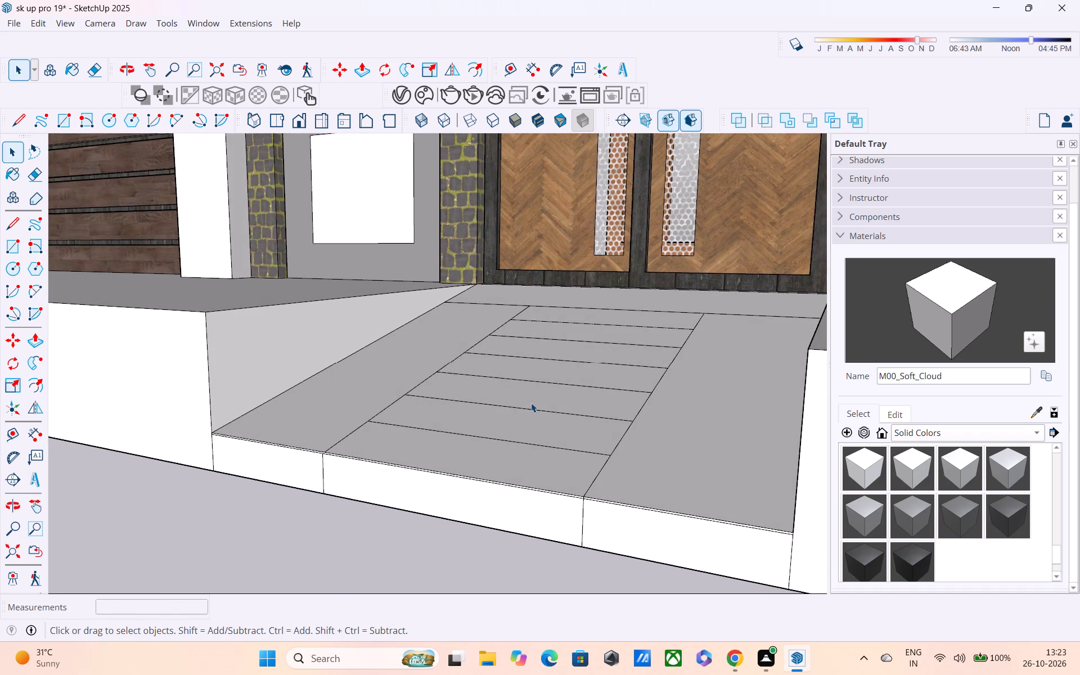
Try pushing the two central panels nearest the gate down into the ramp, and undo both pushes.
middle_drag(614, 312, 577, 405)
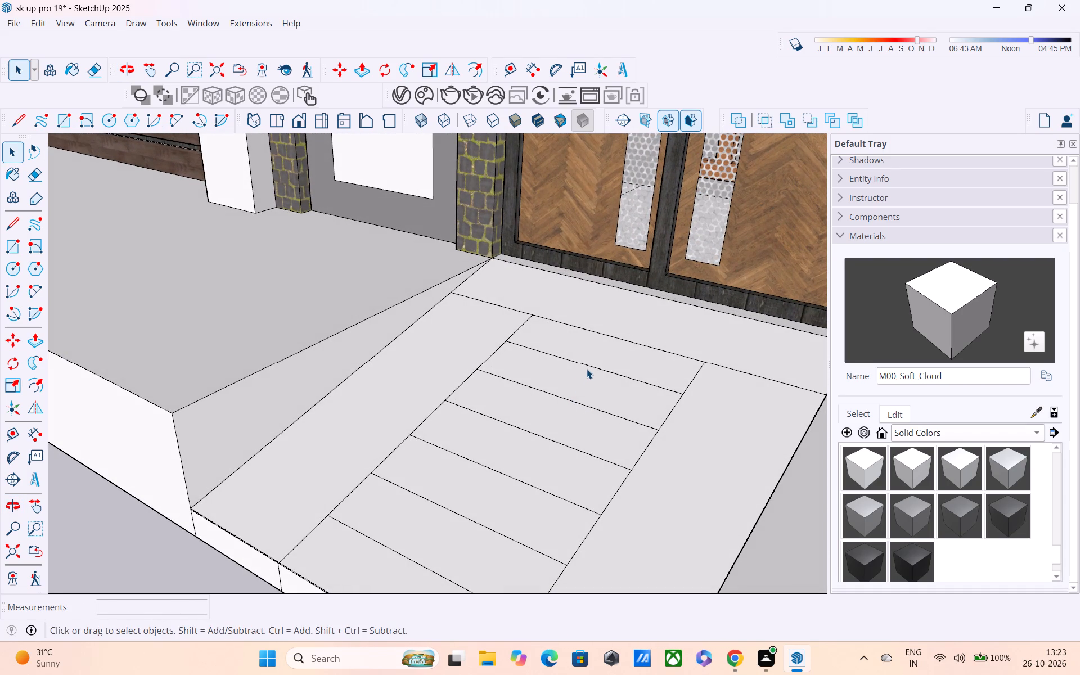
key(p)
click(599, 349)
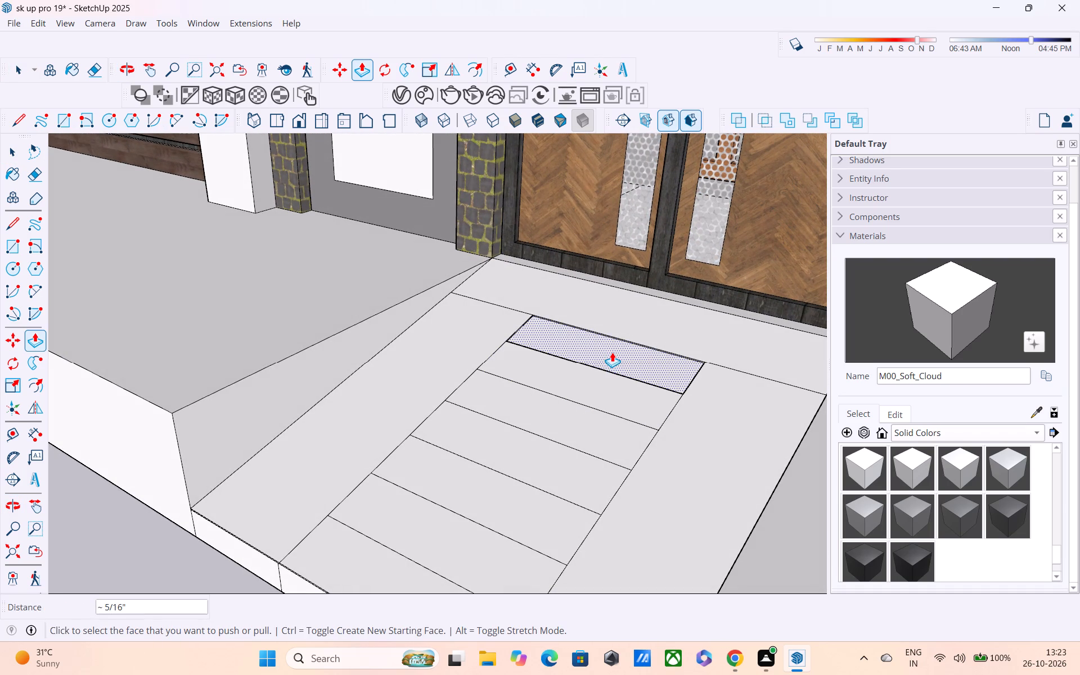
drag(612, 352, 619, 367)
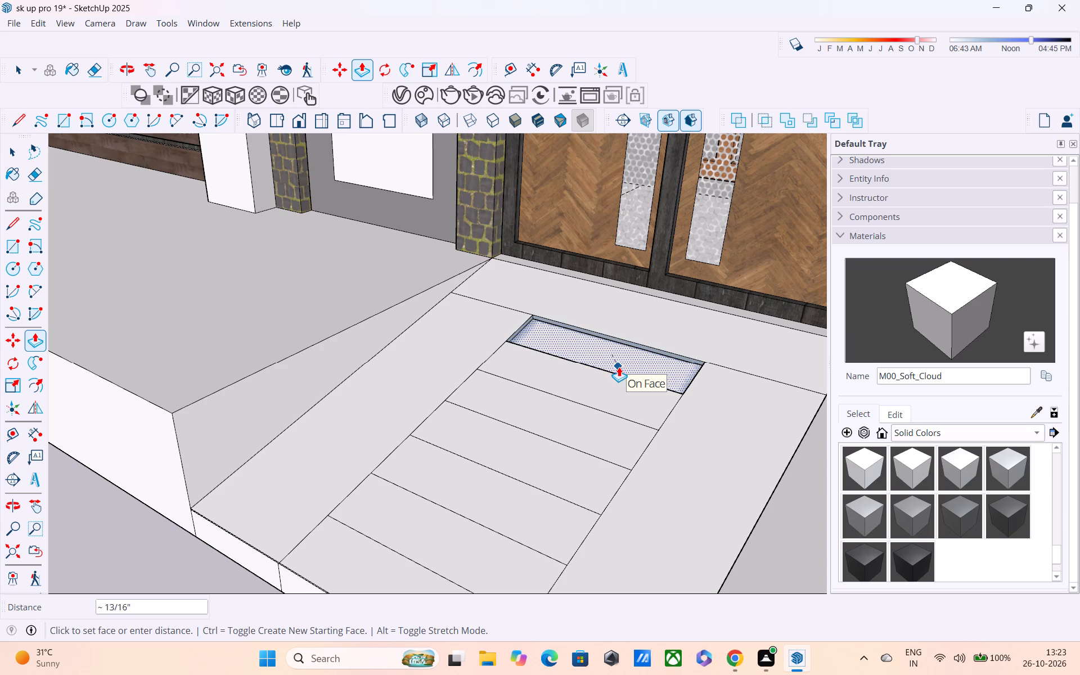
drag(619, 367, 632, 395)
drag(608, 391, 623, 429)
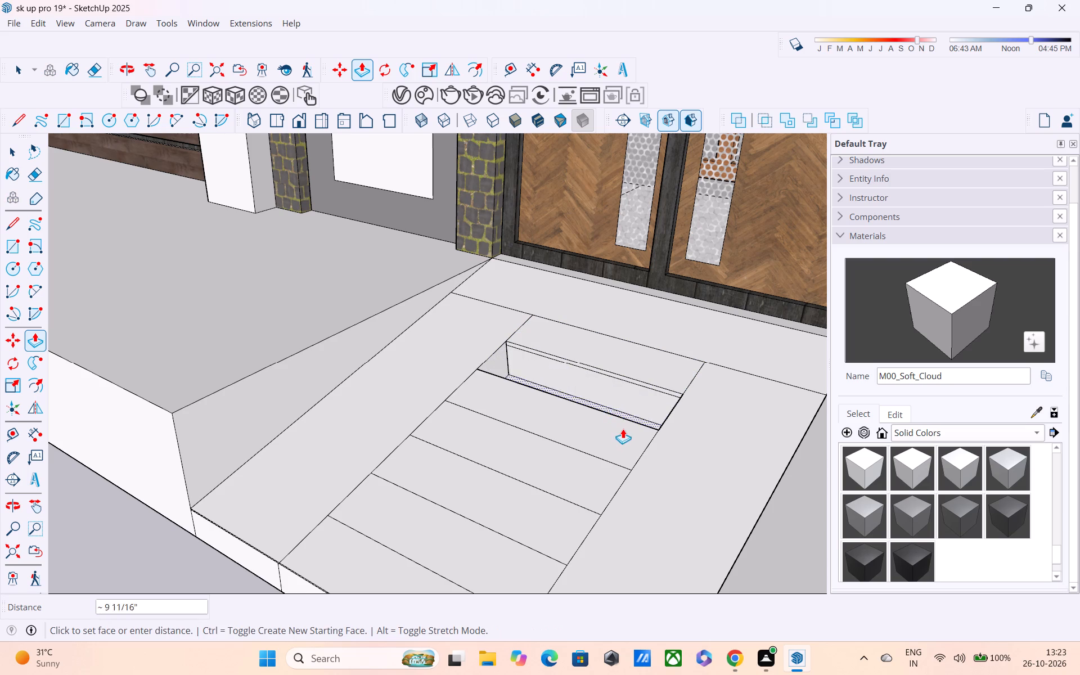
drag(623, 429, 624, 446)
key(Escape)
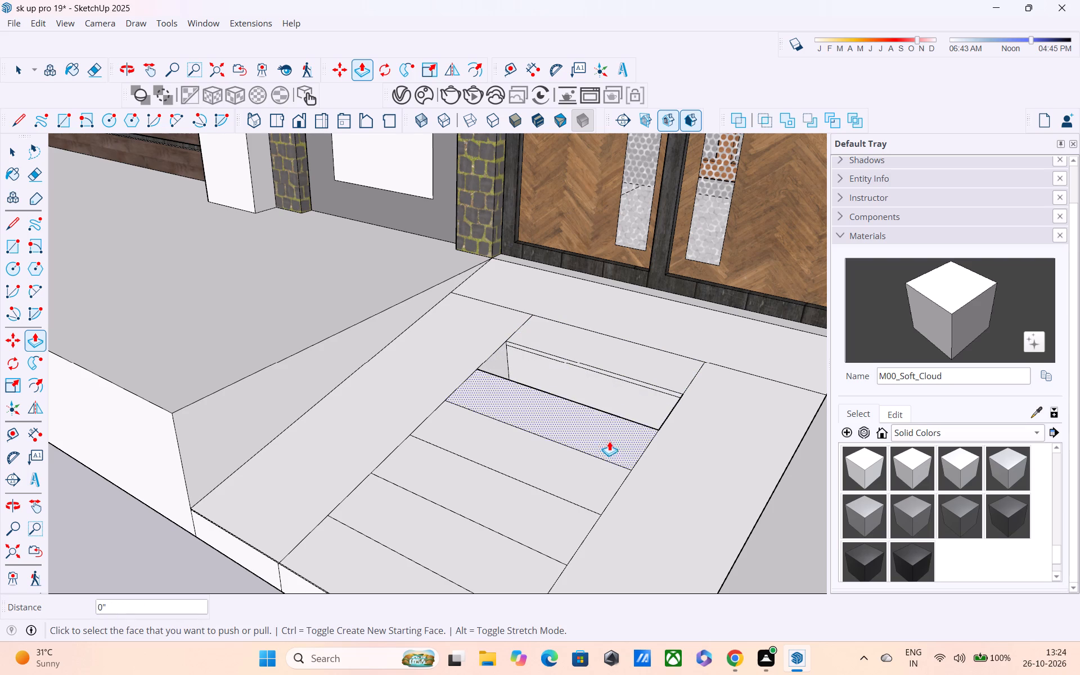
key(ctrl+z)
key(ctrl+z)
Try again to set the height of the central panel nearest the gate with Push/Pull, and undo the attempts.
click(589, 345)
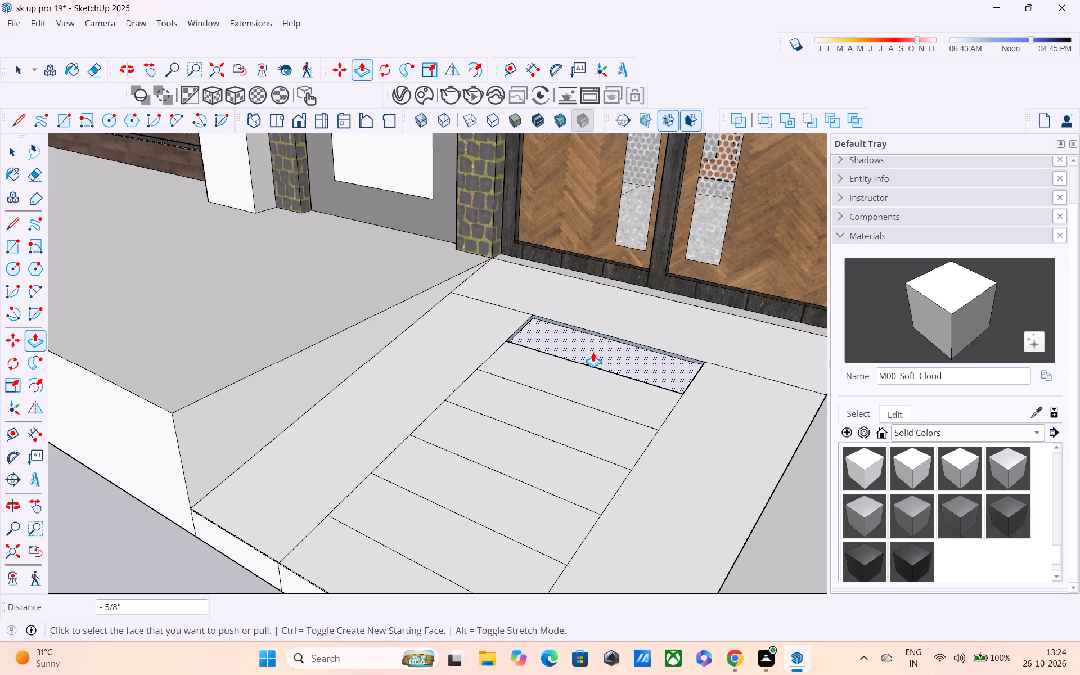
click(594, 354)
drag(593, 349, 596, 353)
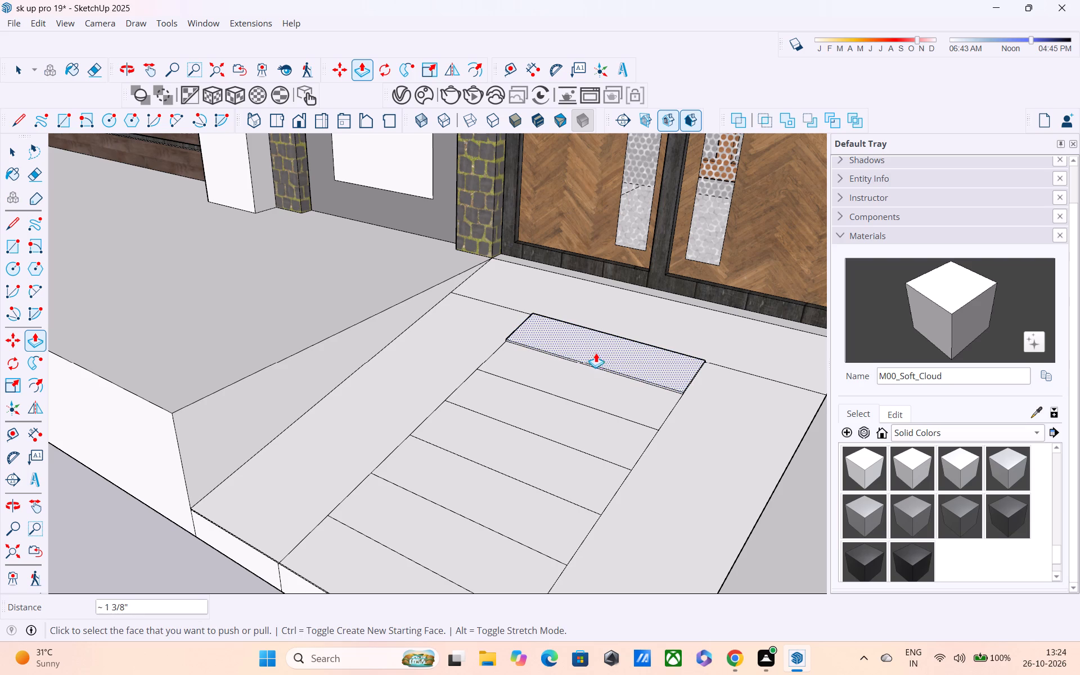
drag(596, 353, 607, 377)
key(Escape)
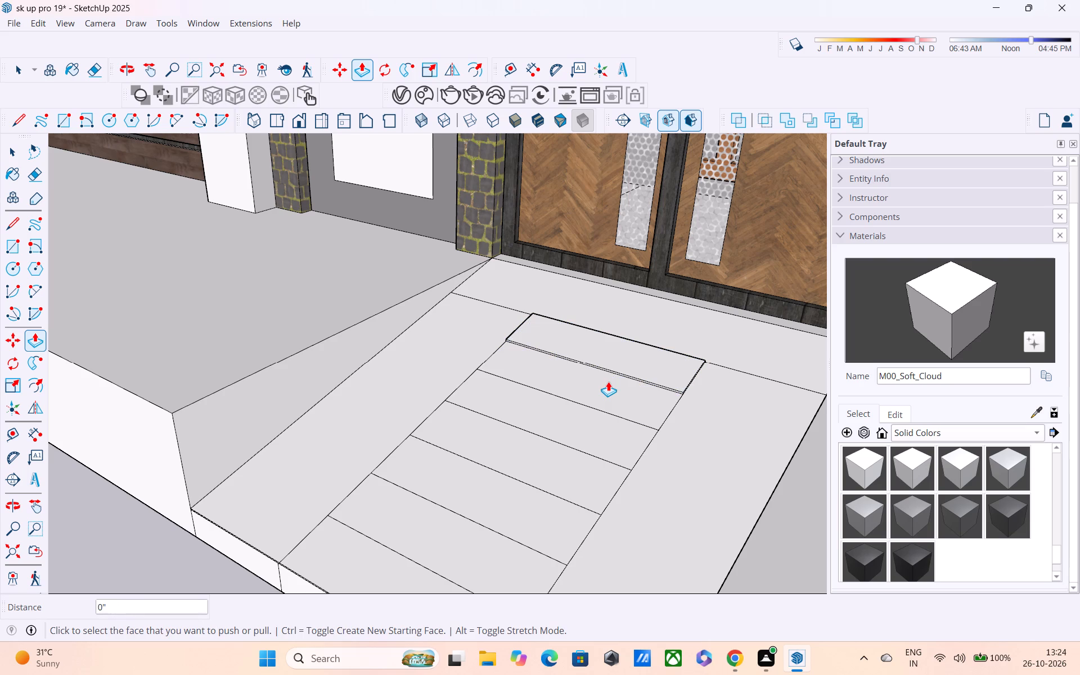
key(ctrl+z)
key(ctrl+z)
Push the six central panels down into the ramp one after another, starting with the panel nearest the gate.
drag(587, 350, 594, 361)
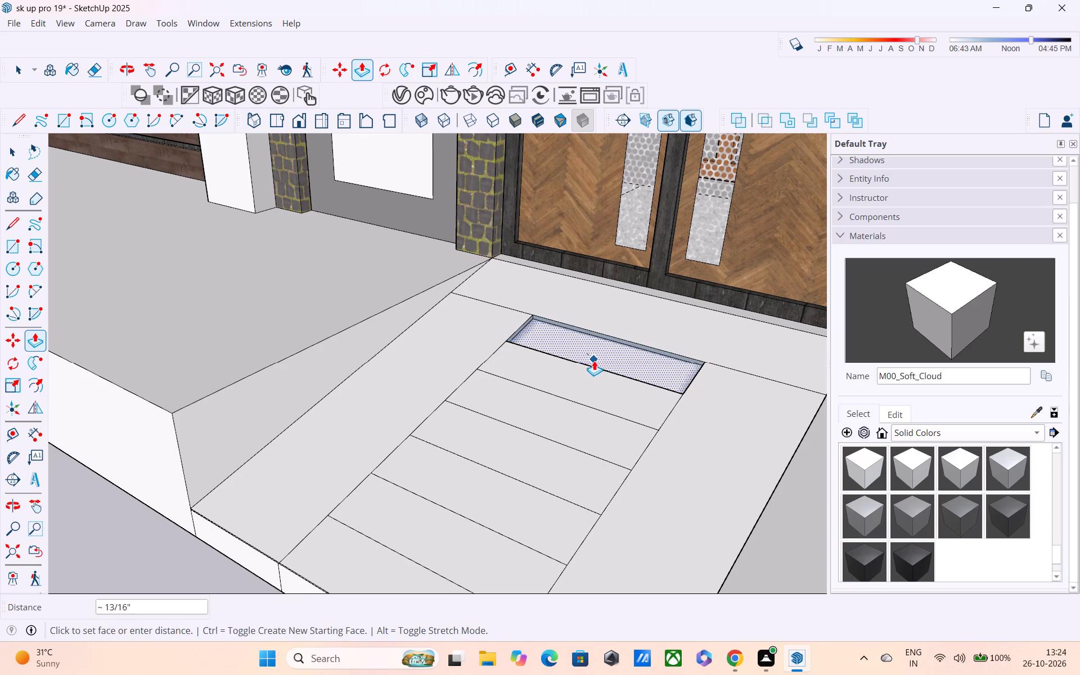
drag(594, 361, 595, 362)
middle_drag(602, 369, 480, 479)
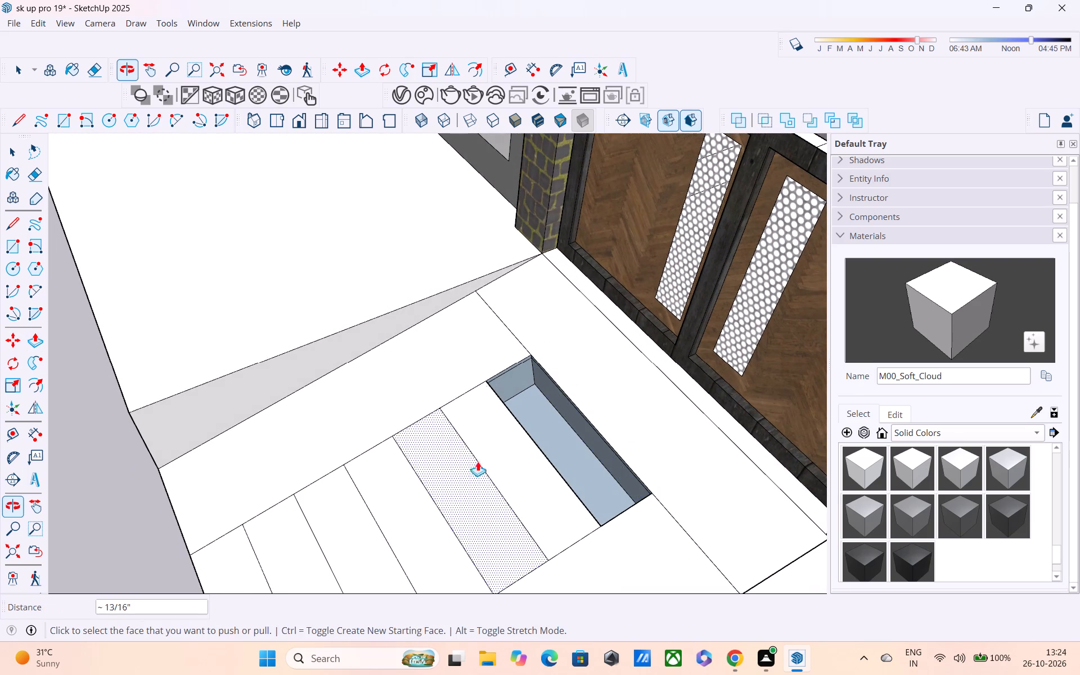
drag(507, 440, 535, 476)
drag(526, 475, 577, 509)
drag(483, 486, 564, 495)
drag(431, 525, 539, 510)
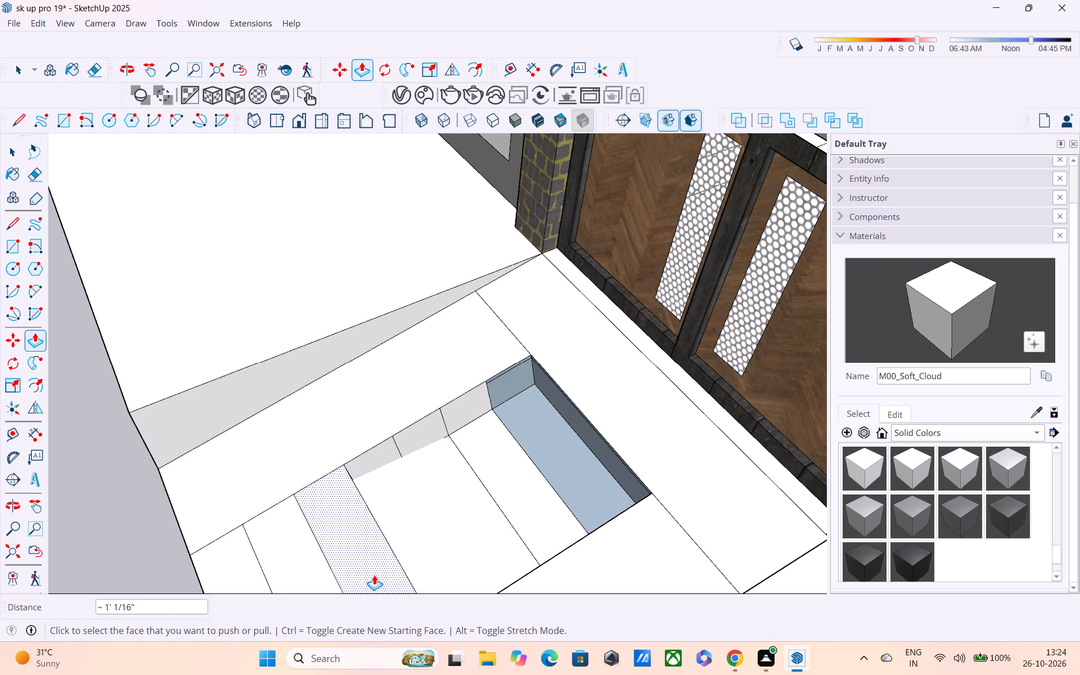
drag(374, 575, 556, 484)
drag(328, 580, 581, 453)
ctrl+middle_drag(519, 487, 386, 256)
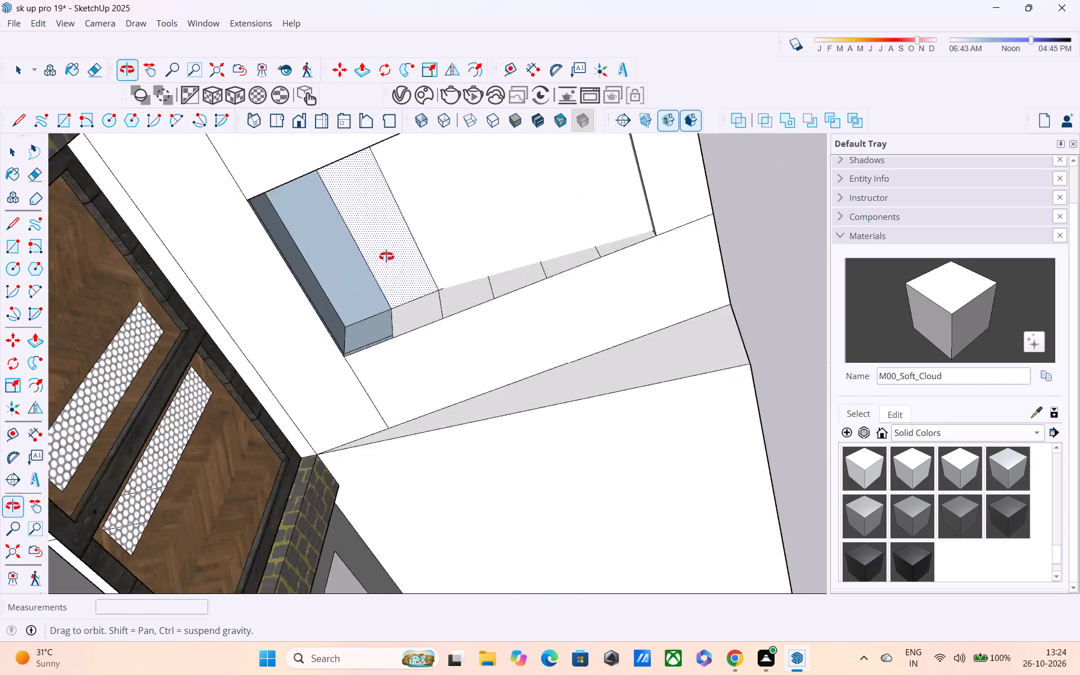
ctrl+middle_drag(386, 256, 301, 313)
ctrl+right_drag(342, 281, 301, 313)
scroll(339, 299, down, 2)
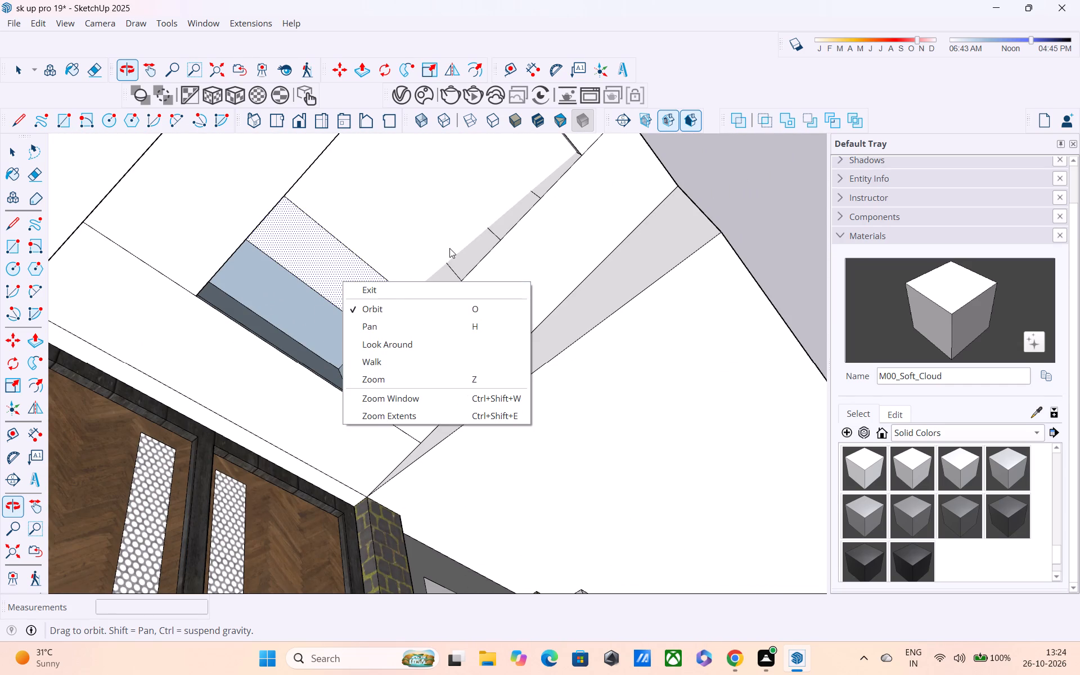
Examine the sunken central panels of the entry ramp from above, from the side and from the front.
middle_drag(449, 248, 823, 72)
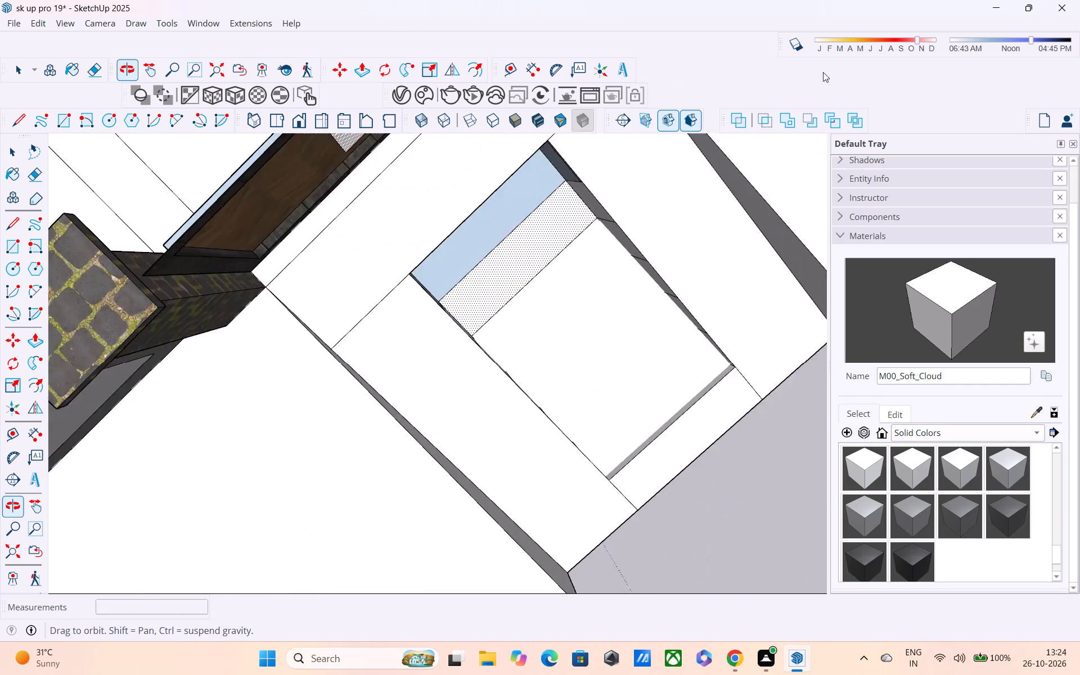
middle_drag(823, 72, 840, 85)
middle_drag(658, 310, 620, 274)
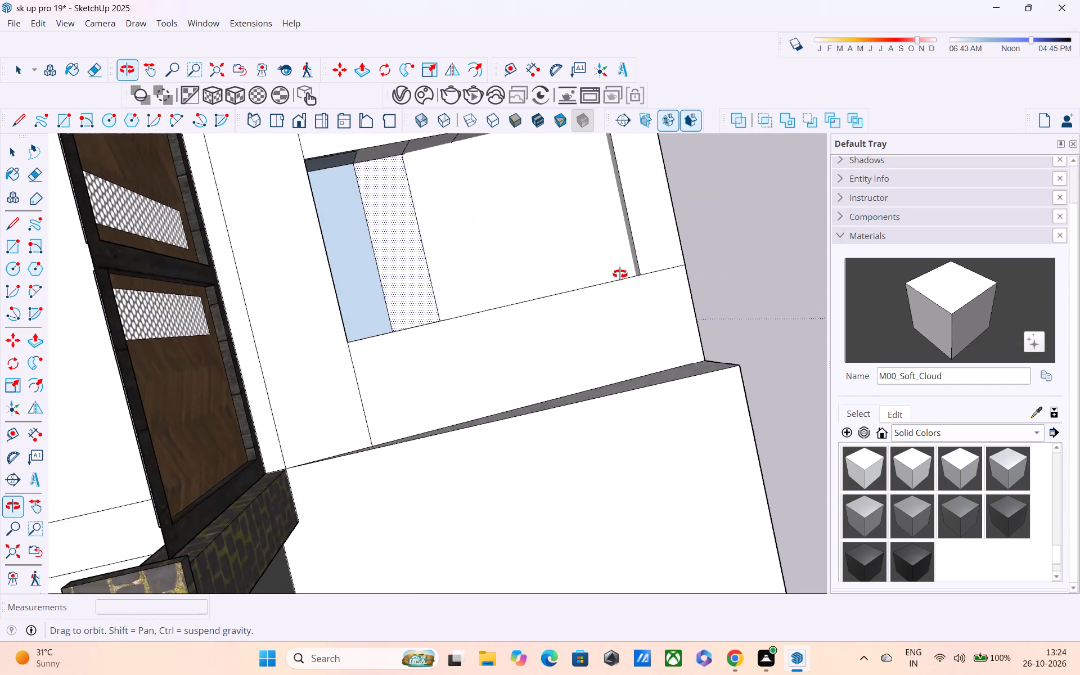
middle_drag(620, 274, 614, 308)
shift+middle_drag(596, 304, 652, 335)
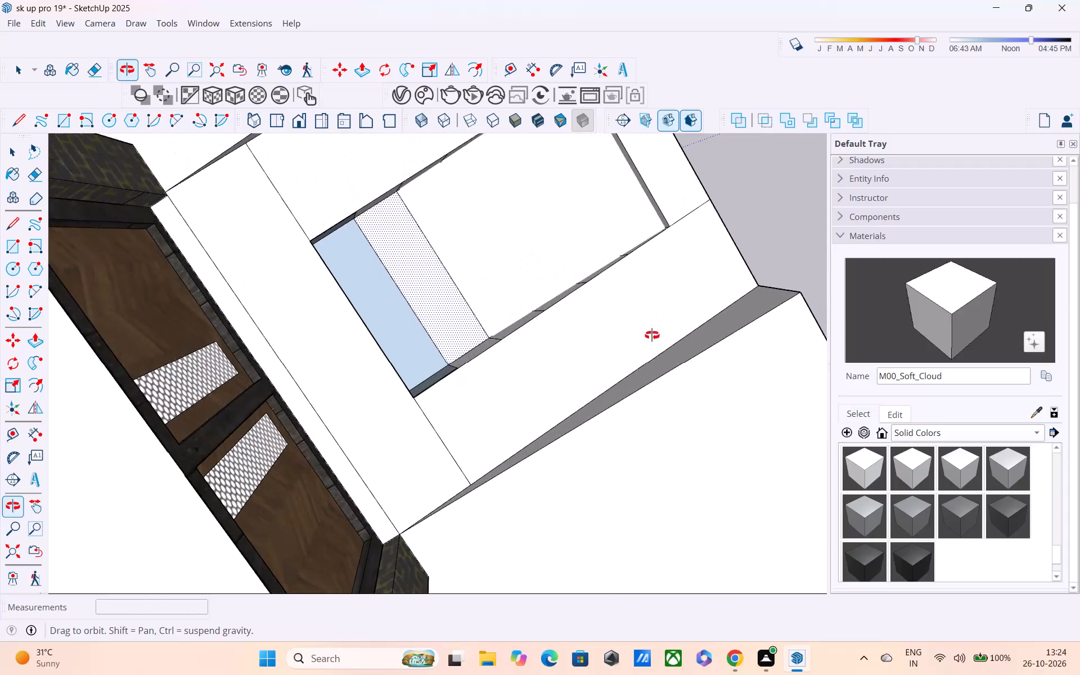
shift+middle_drag(652, 335, 637, 340)
scroll(596, 334, up, 1)
middle_drag(596, 332, 489, 573)
scroll(454, 433, down, 2)
scroll(454, 425, up, 1)
scroll(454, 424, down, 2)
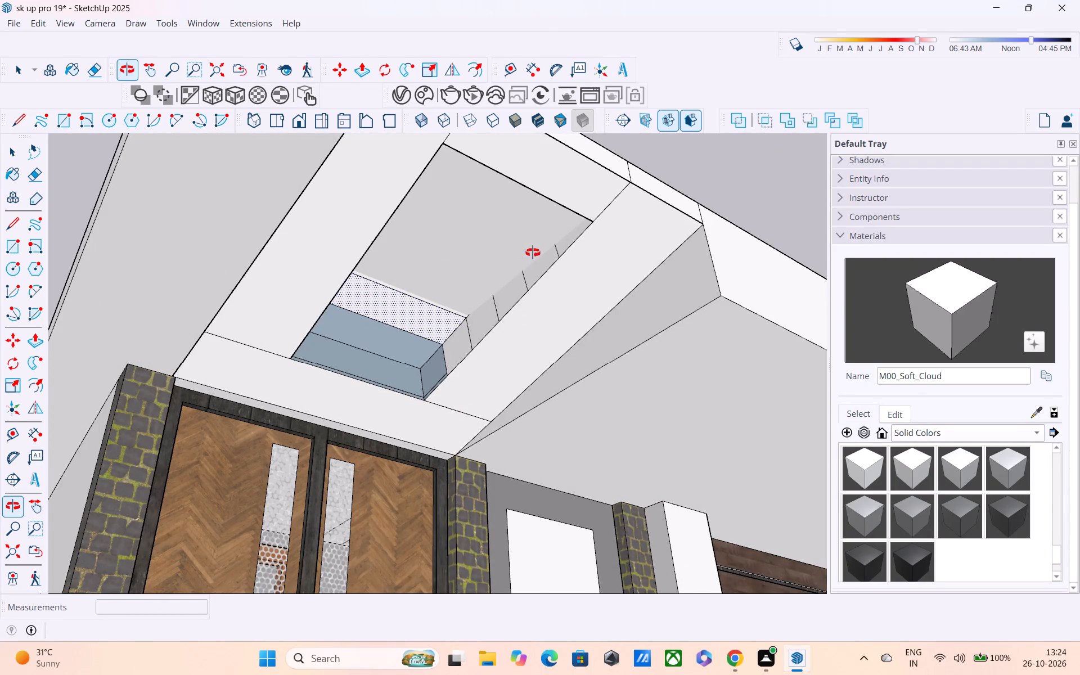
scroll(588, 181, down, 1)
middle_drag(582, 207, 821, 205)
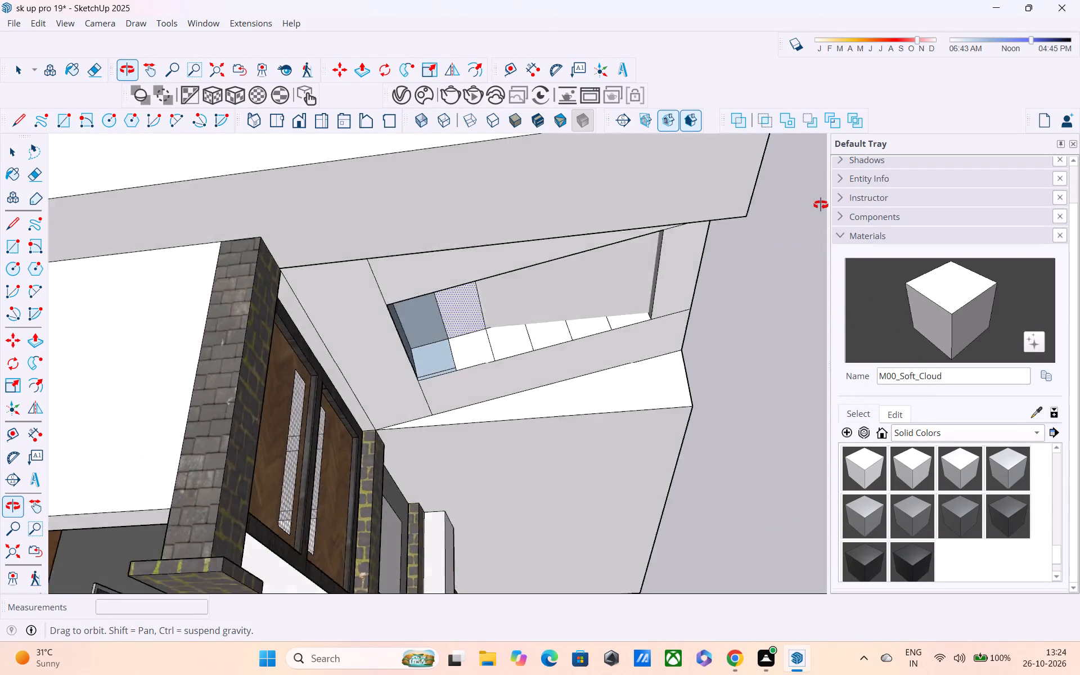
middle_drag(821, 205, 839, 103)
middle_drag(607, 276, 880, 16)
middle_drag(598, 312, 727, 259)
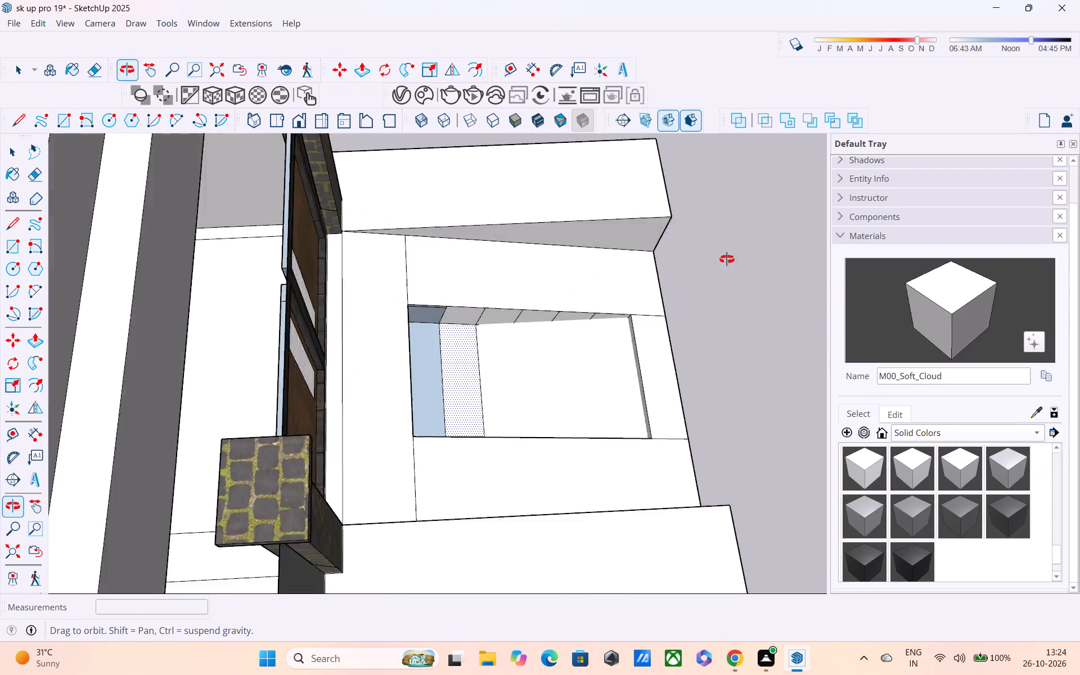
middle_drag(727, 259, 579, 298)
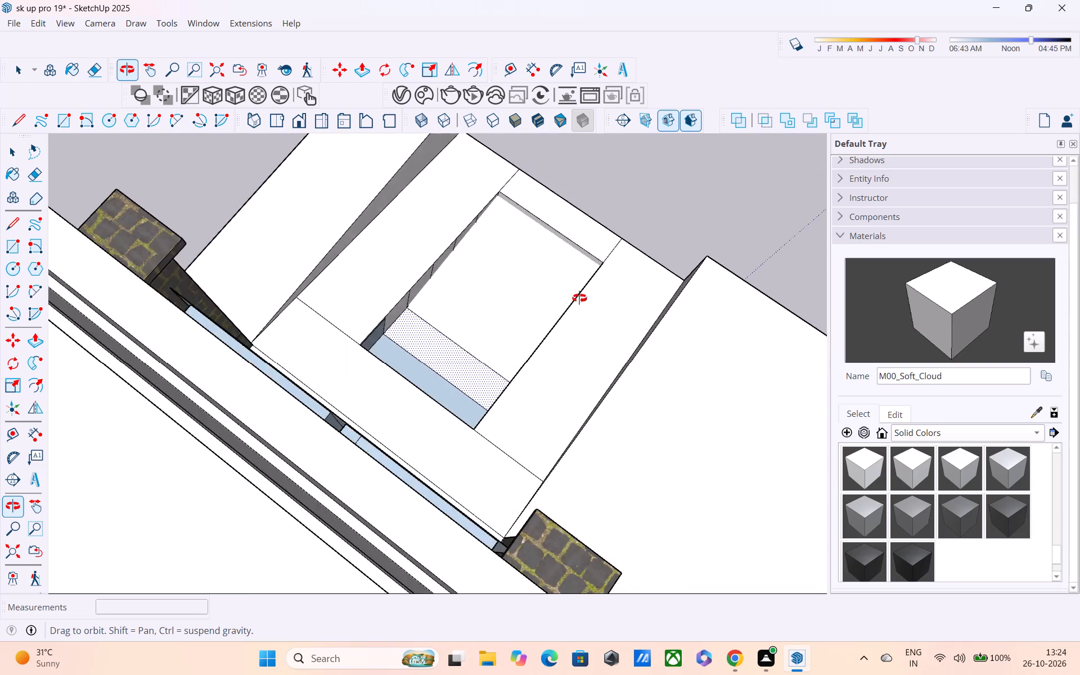
middle_drag(579, 298, 479, 236)
middle_drag(725, 484, 509, 468)
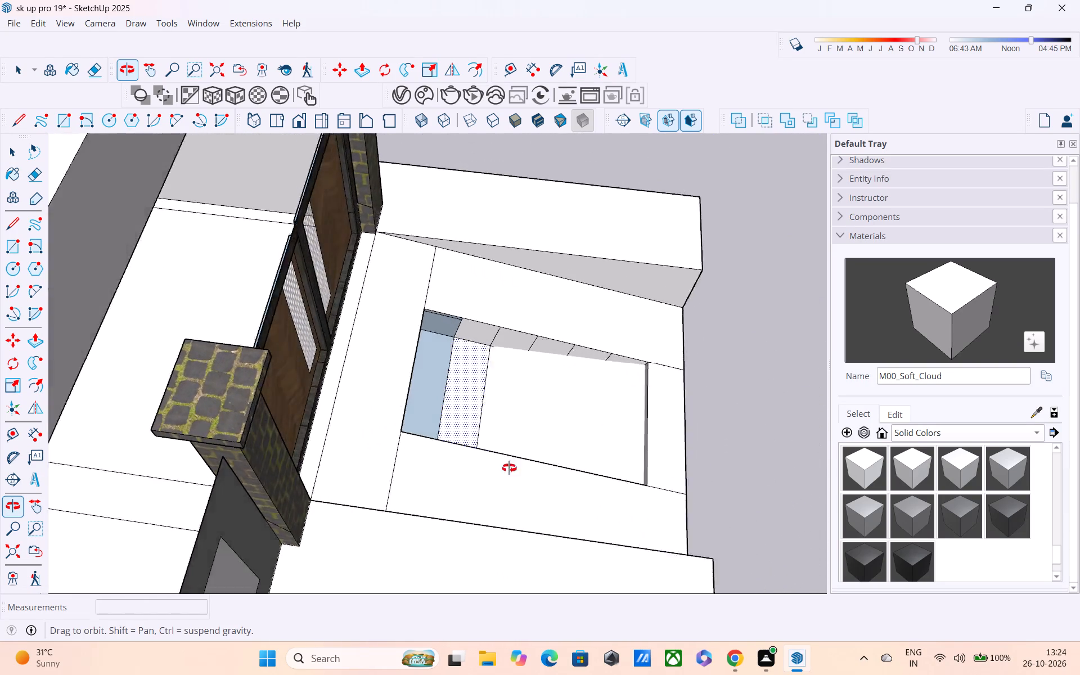
middle_drag(509, 468, 402, 437)
middle_drag(513, 485, 375, 355)
middle_drag(507, 538, 386, 412)
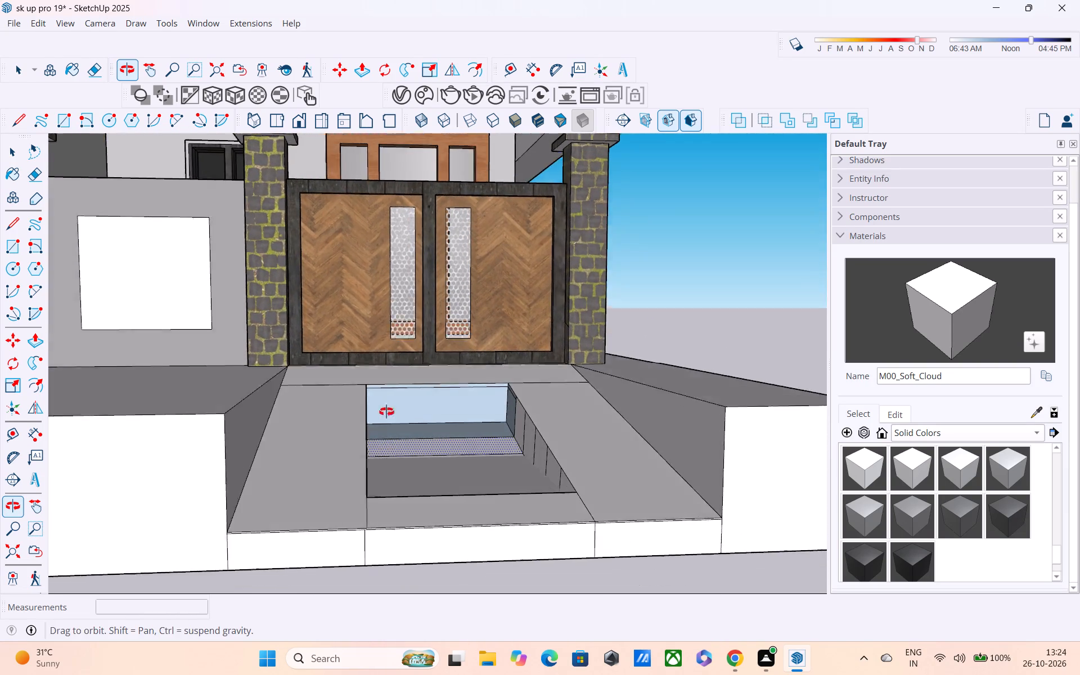
middle_drag(386, 412, 382, 389)
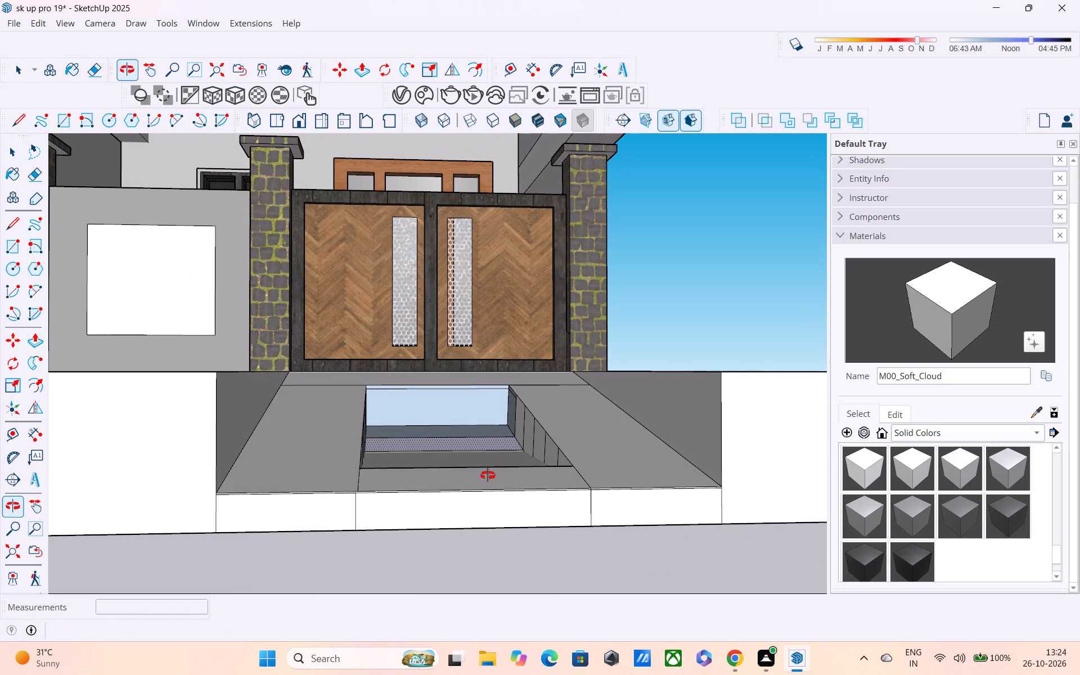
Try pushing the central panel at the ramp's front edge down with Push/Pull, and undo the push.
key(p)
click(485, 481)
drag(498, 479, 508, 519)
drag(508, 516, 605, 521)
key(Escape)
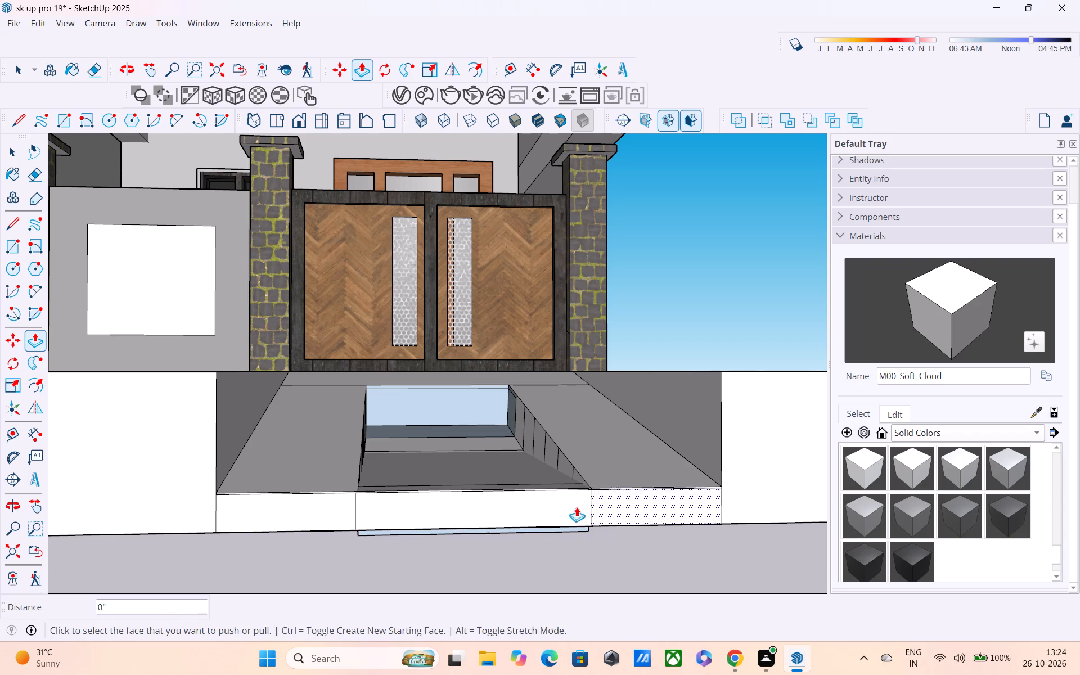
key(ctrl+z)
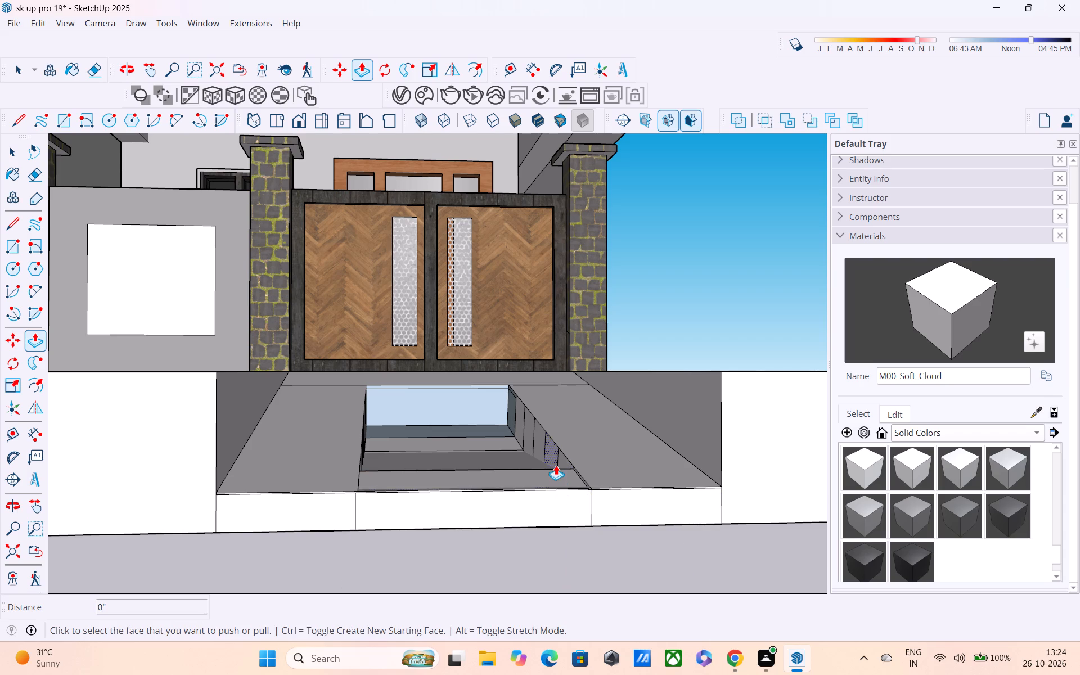
Push the central panel at the ramp's front edge down about 6 1/16".
click(553, 471)
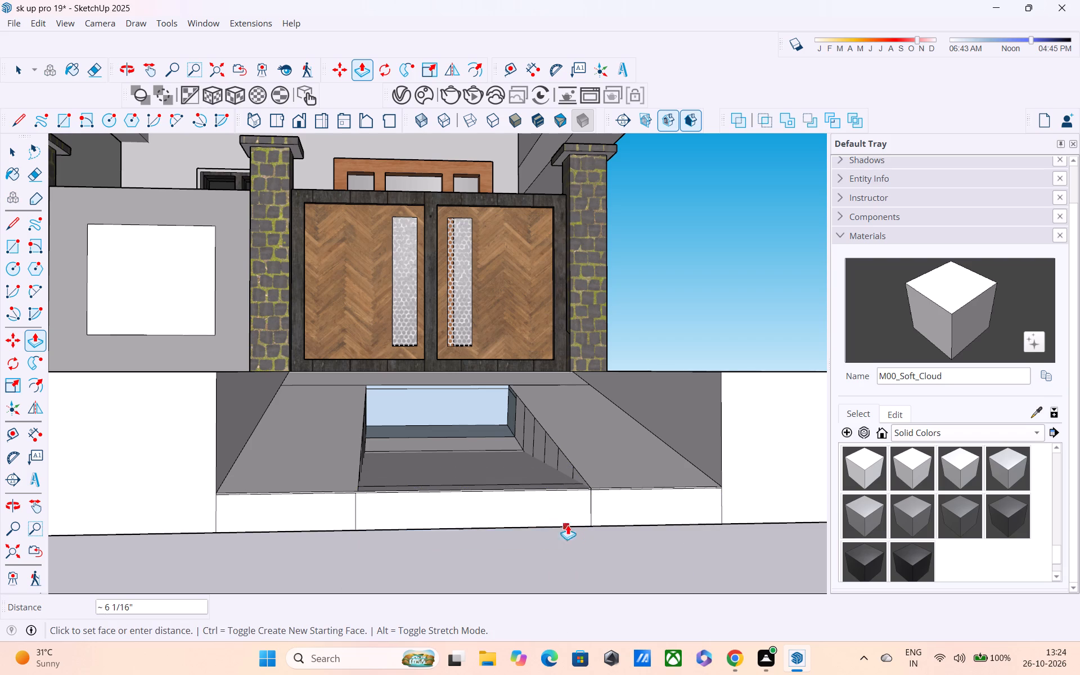
click(590, 525)
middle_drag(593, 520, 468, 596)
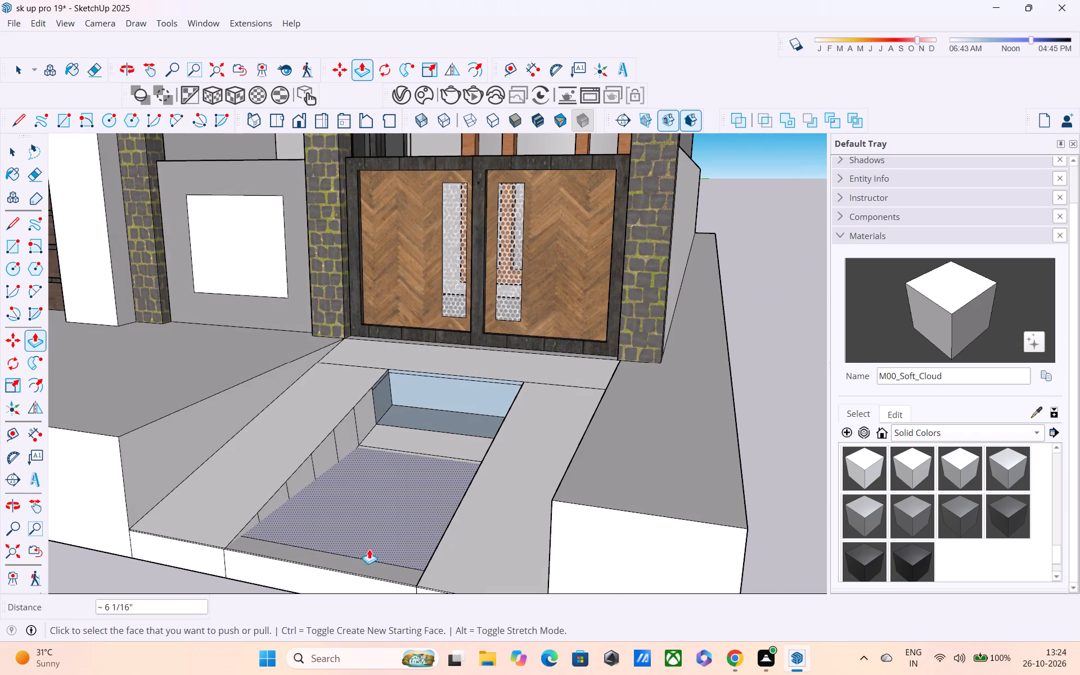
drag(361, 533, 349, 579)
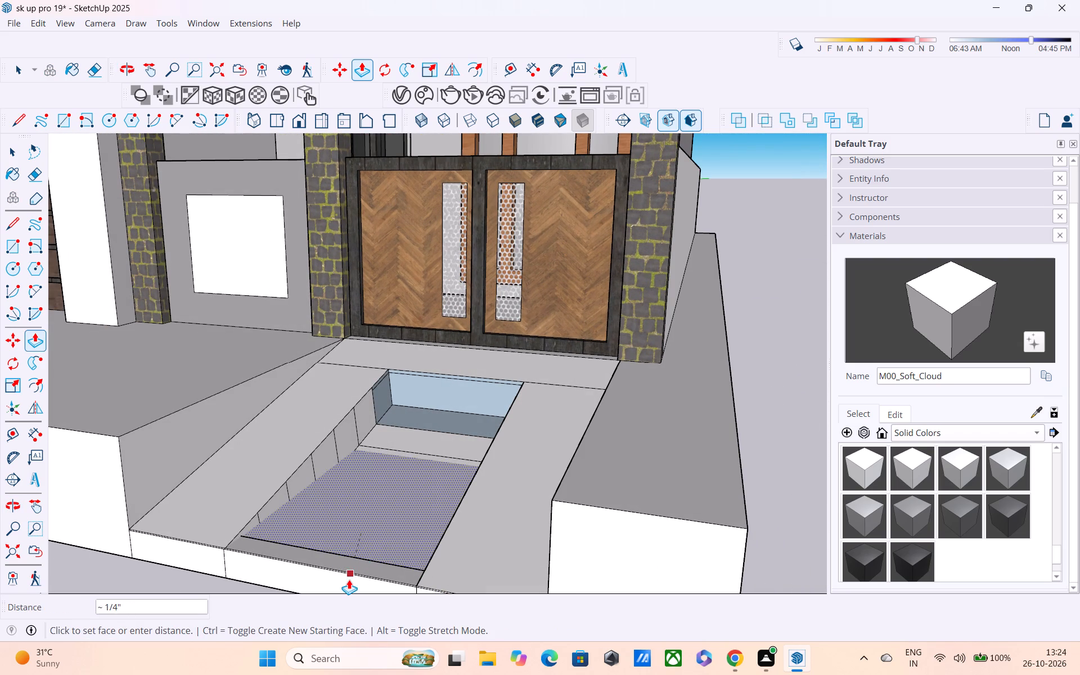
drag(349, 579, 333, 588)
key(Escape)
Delete the large flat face covering the sunken panels in the ramp's central opening.
key(space)
click(390, 518)
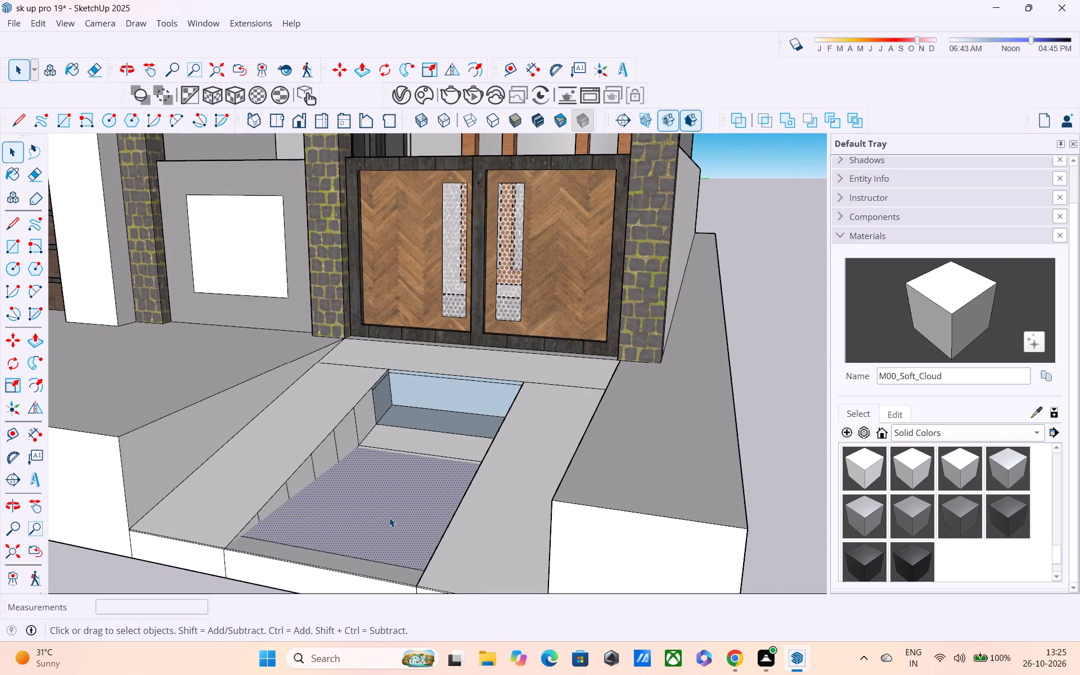
key(Delete)
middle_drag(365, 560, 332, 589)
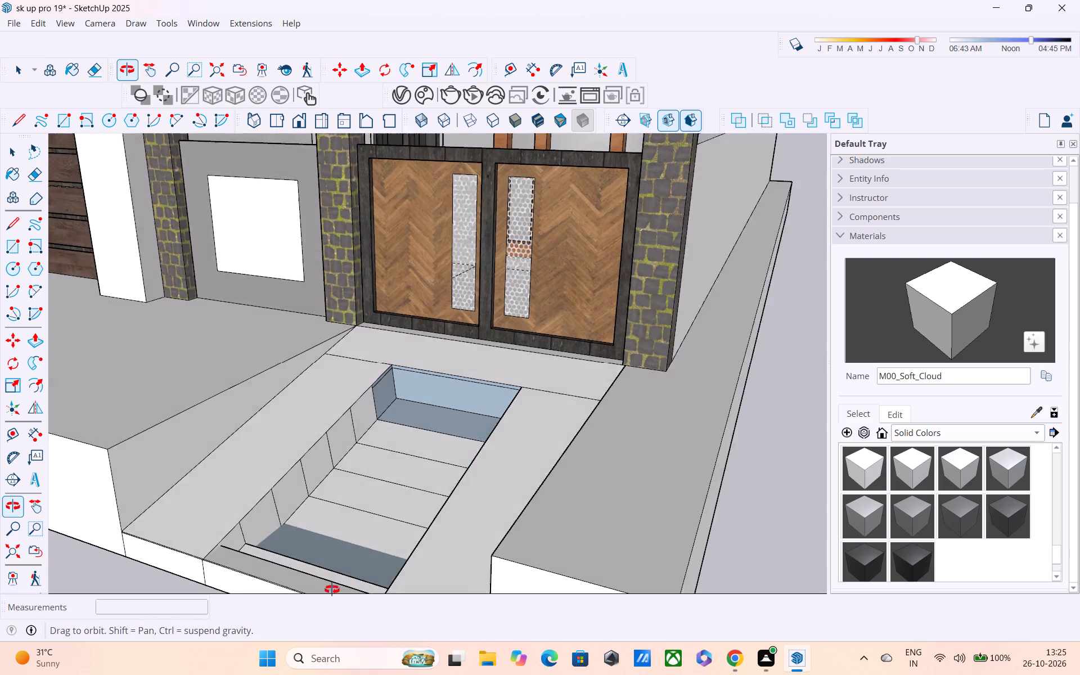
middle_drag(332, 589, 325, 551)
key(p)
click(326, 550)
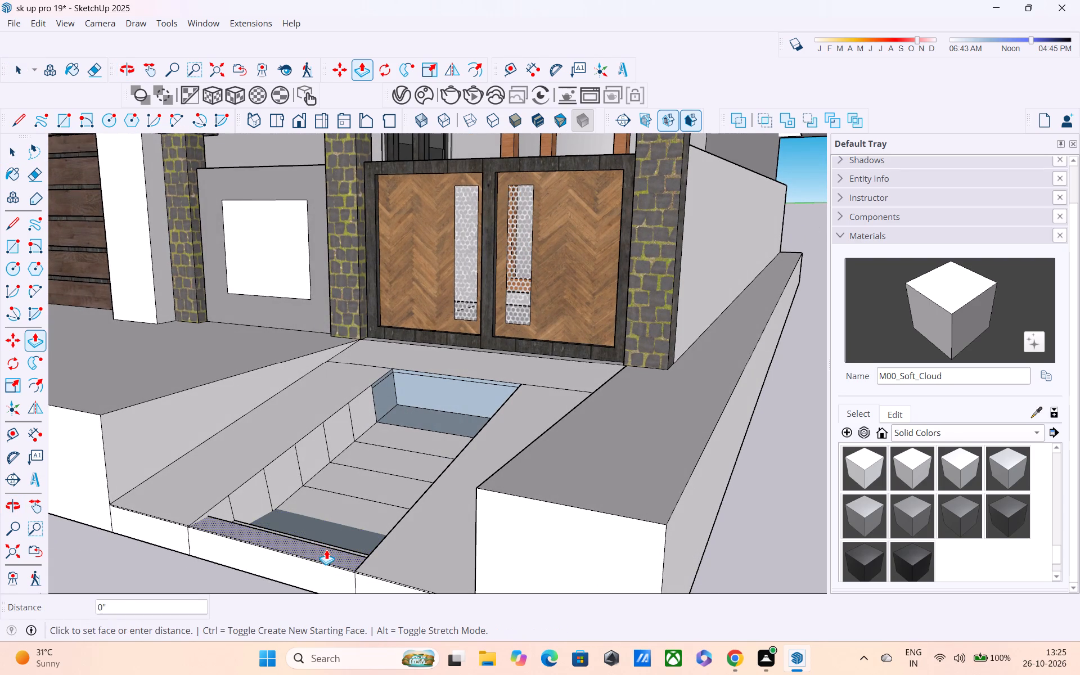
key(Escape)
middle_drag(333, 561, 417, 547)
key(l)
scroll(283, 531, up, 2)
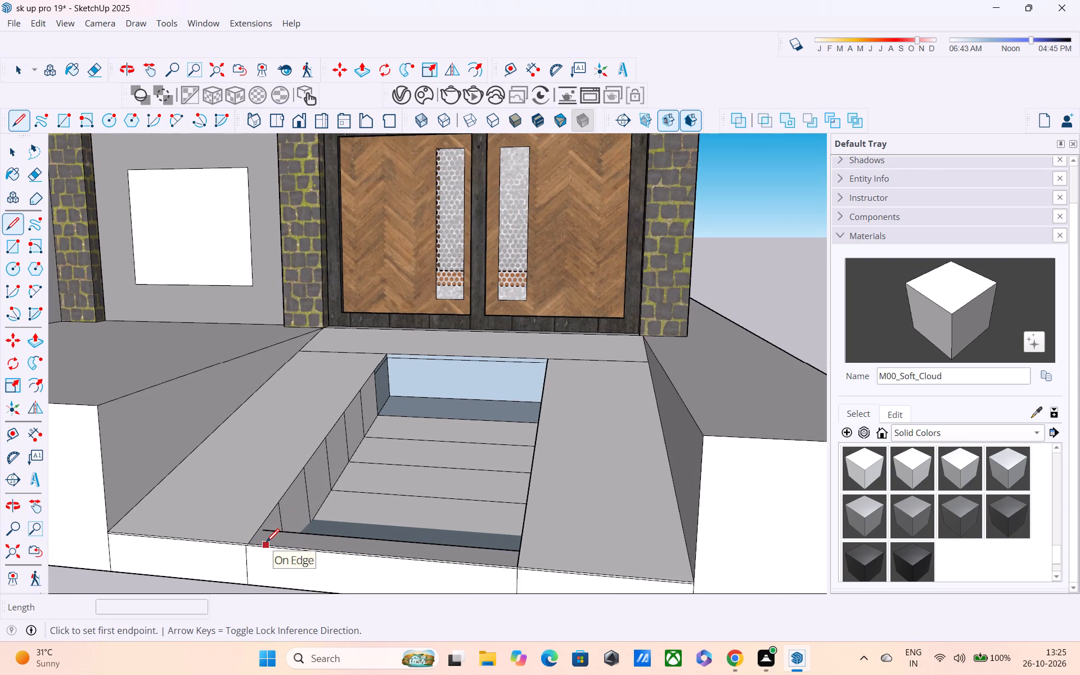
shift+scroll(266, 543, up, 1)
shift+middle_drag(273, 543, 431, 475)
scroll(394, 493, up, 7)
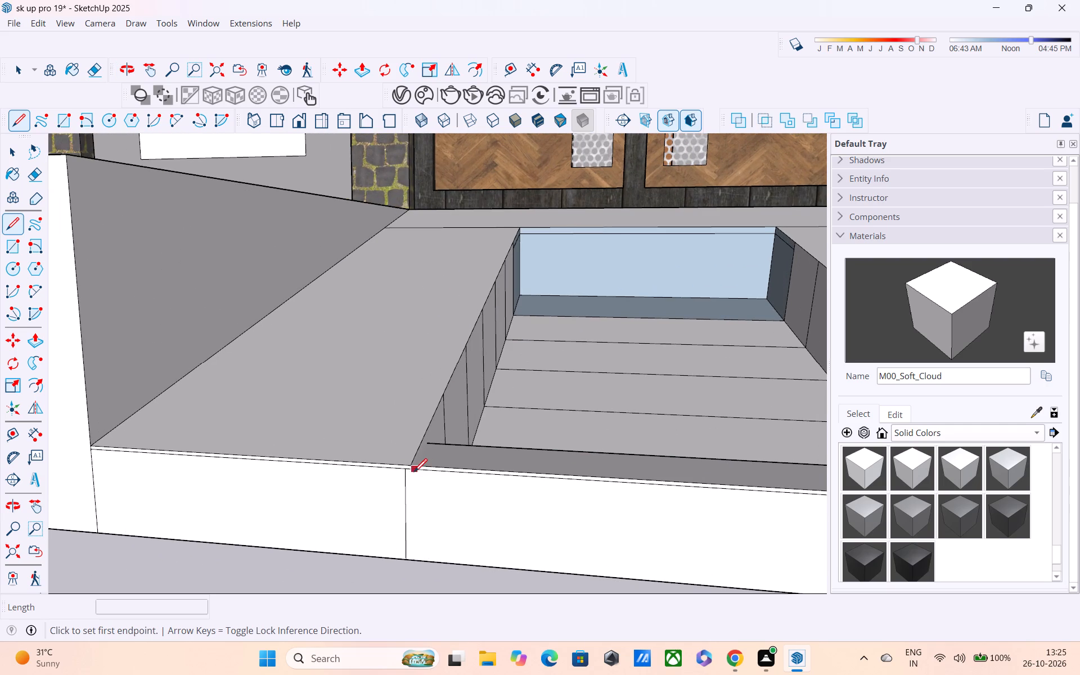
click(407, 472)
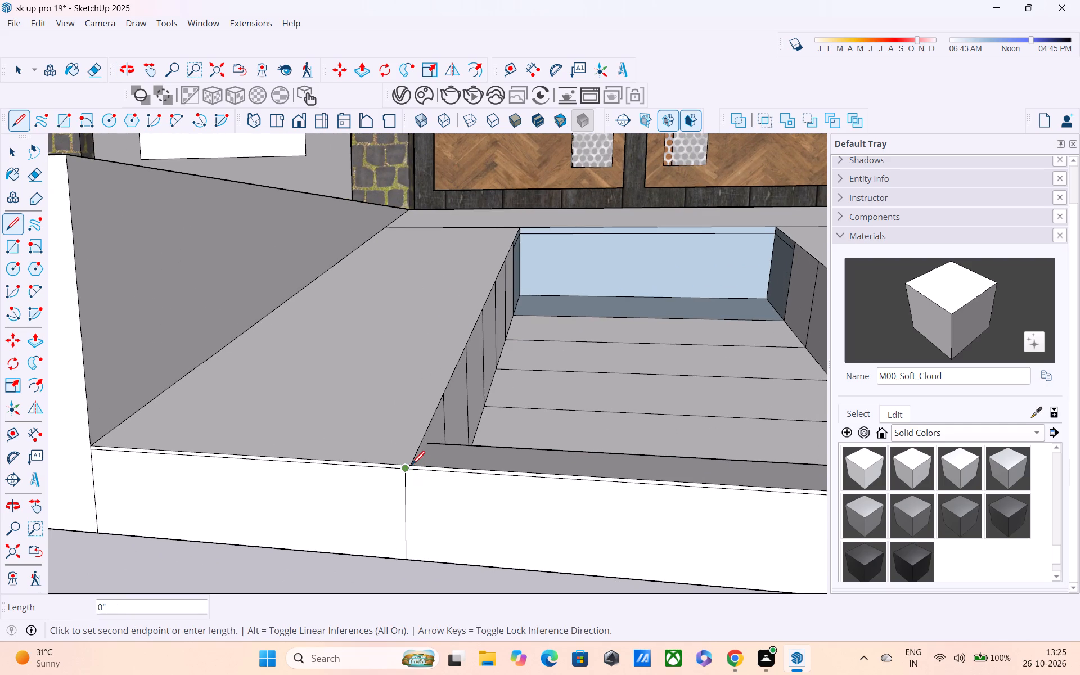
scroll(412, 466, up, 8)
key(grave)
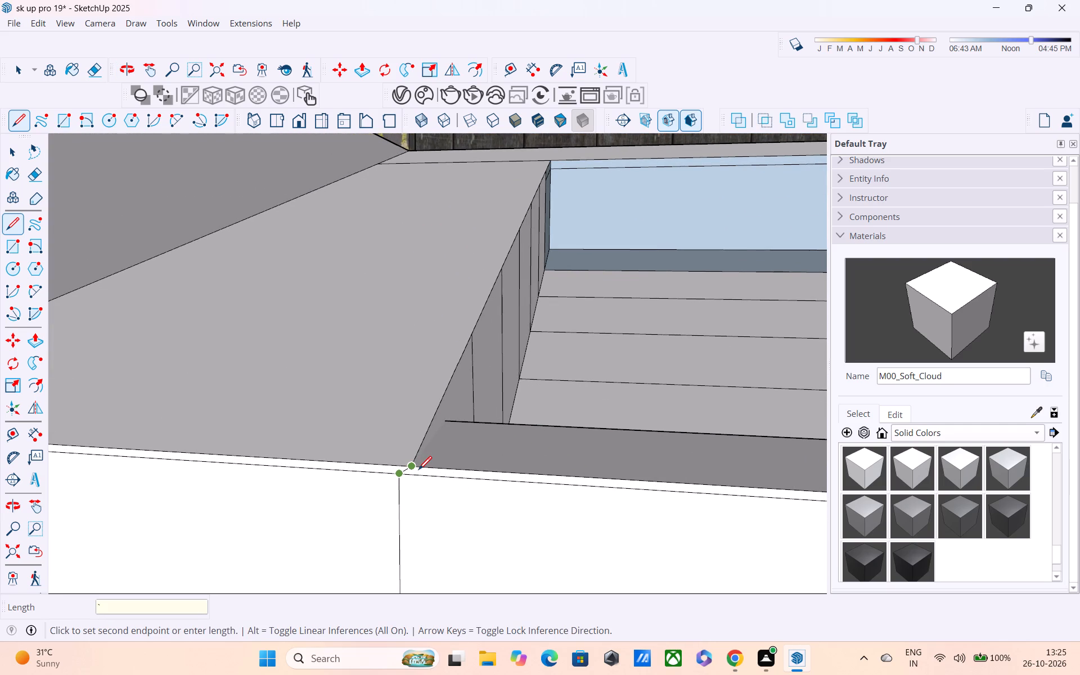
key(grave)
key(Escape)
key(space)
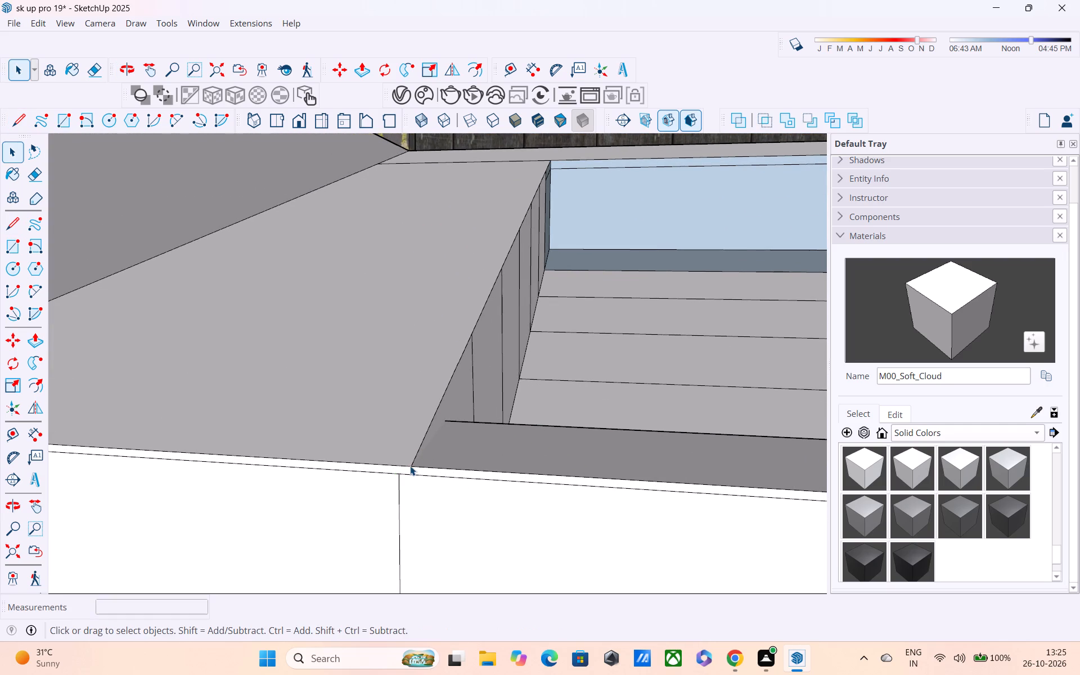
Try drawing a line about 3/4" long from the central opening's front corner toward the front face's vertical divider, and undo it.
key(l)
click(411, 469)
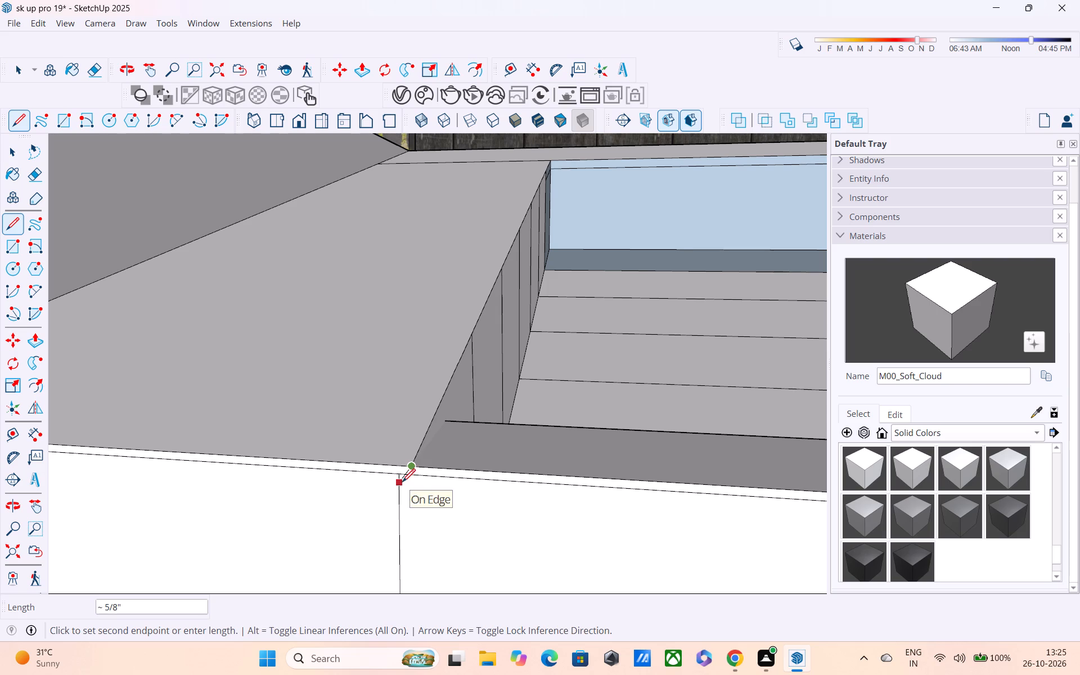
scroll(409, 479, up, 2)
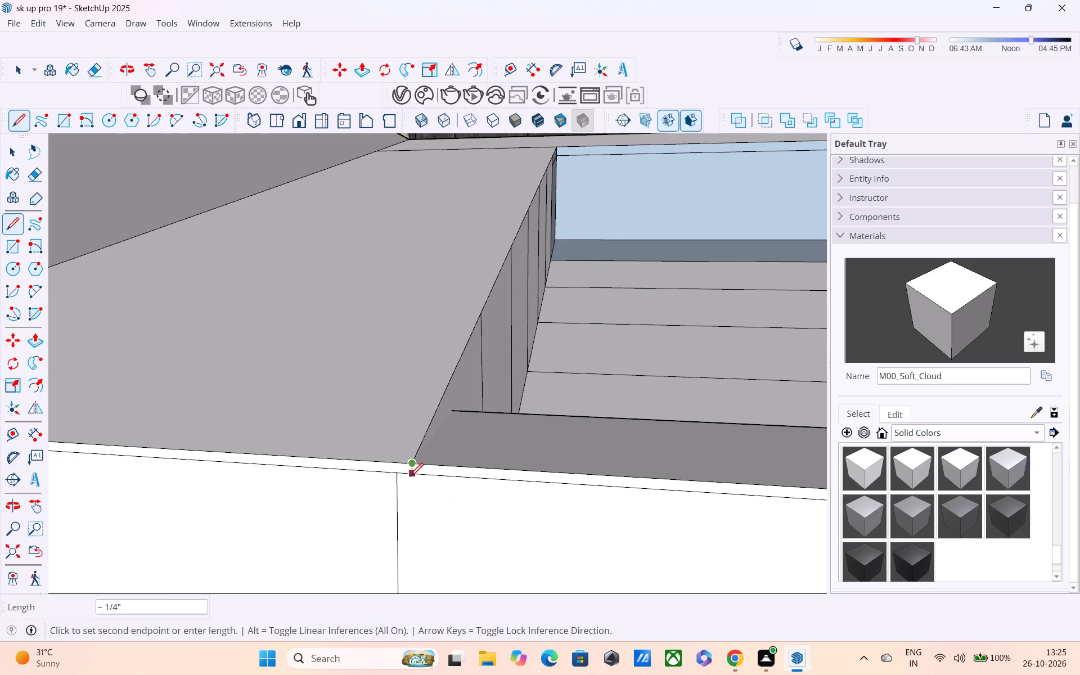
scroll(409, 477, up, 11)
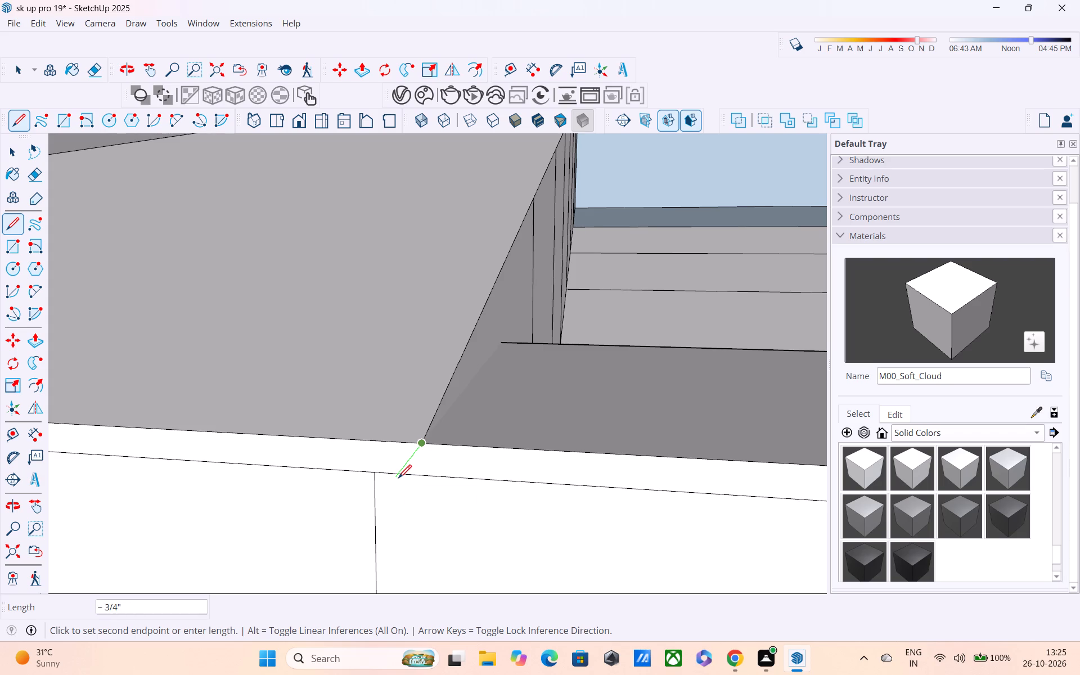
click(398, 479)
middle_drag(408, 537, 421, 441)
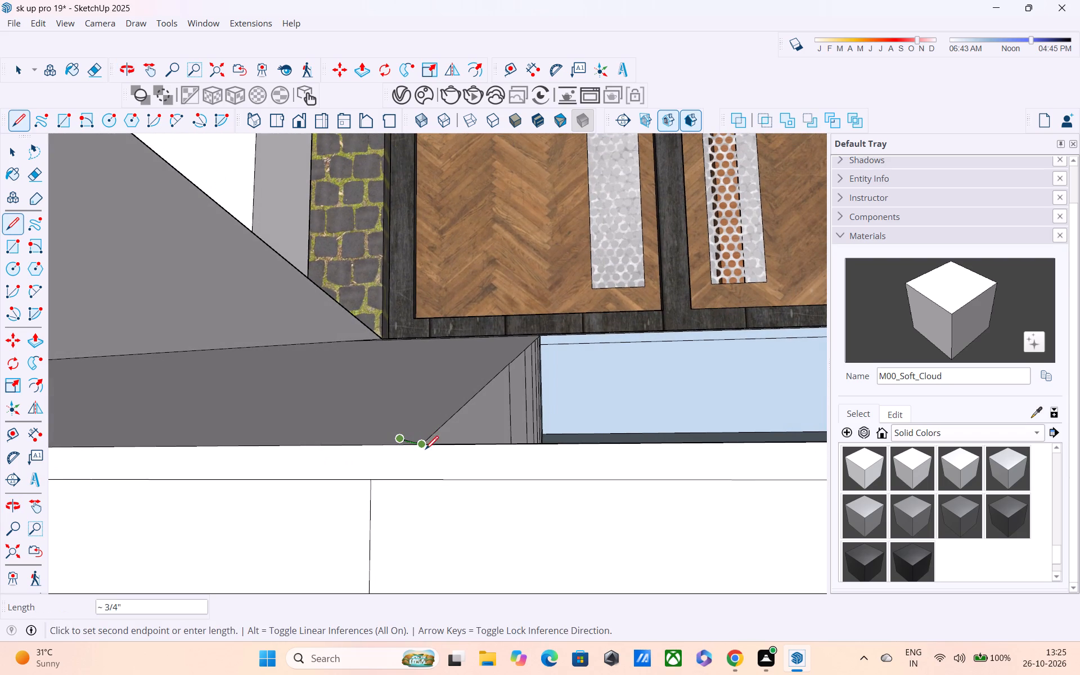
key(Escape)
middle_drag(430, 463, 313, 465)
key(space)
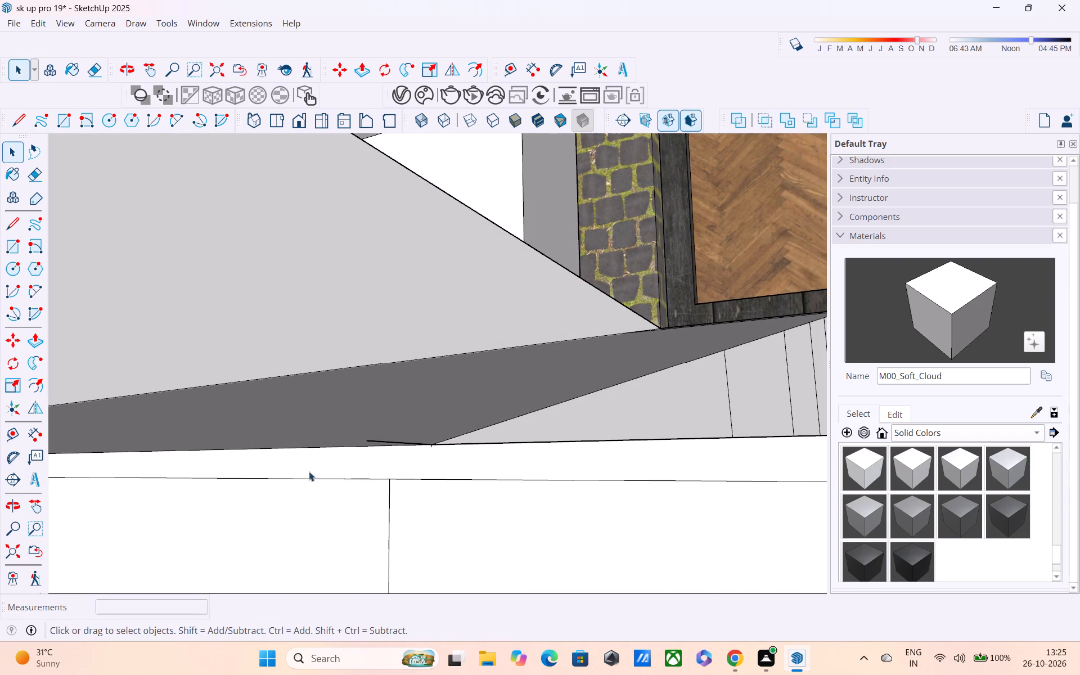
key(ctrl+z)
Delete the thin horizontal edge running just below the top of the ramp's central front face.
click(460, 481)
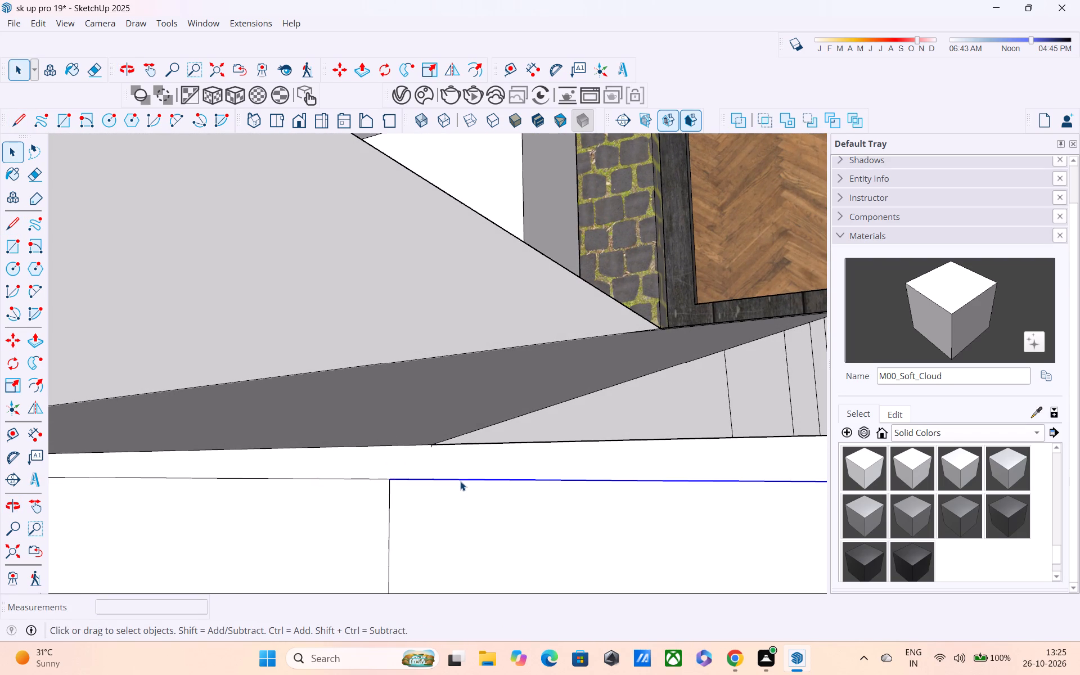
scroll(460, 481, down, 3)
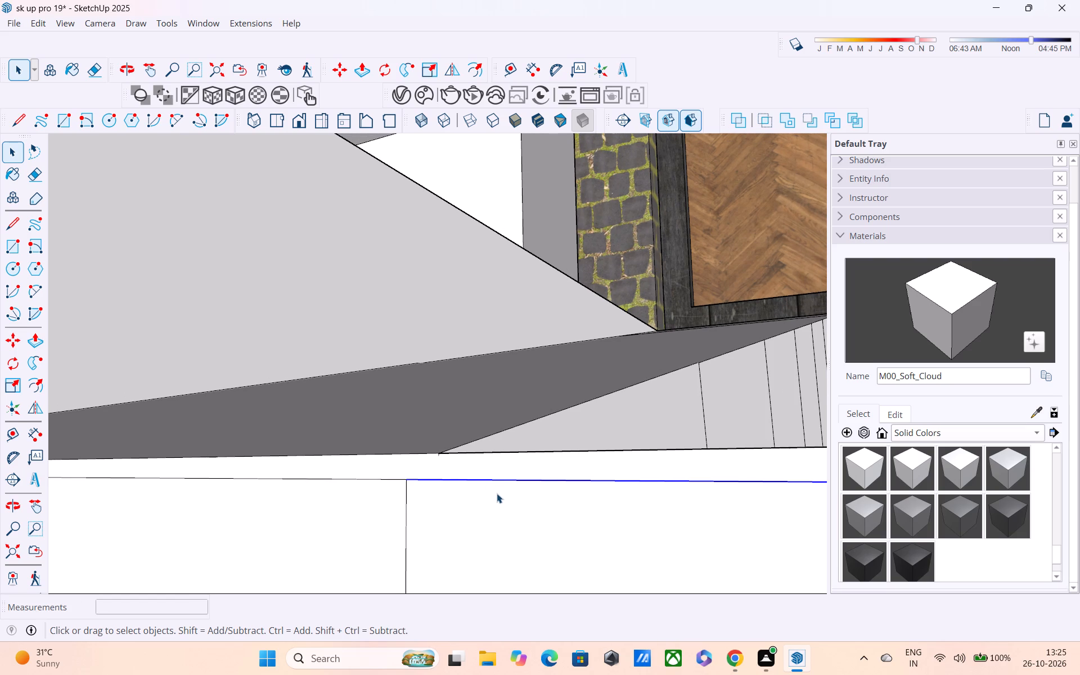
key(Delete)
Draw a line extending the front face's vertical divider straight up to the ramp's top front edge.
key(l)
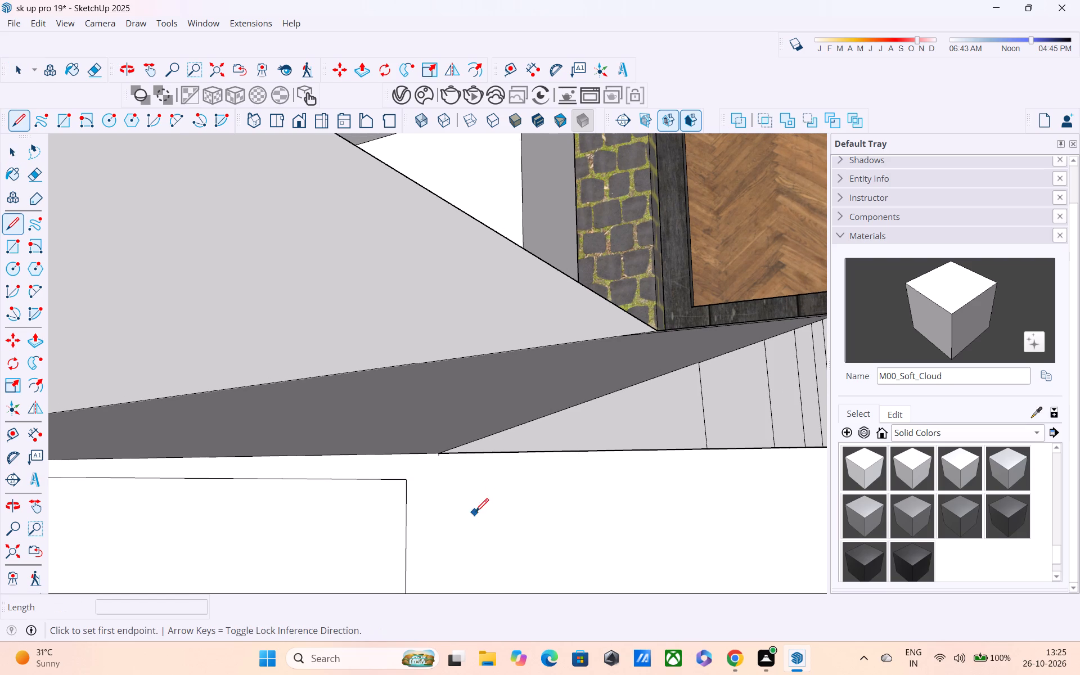
click(407, 481)
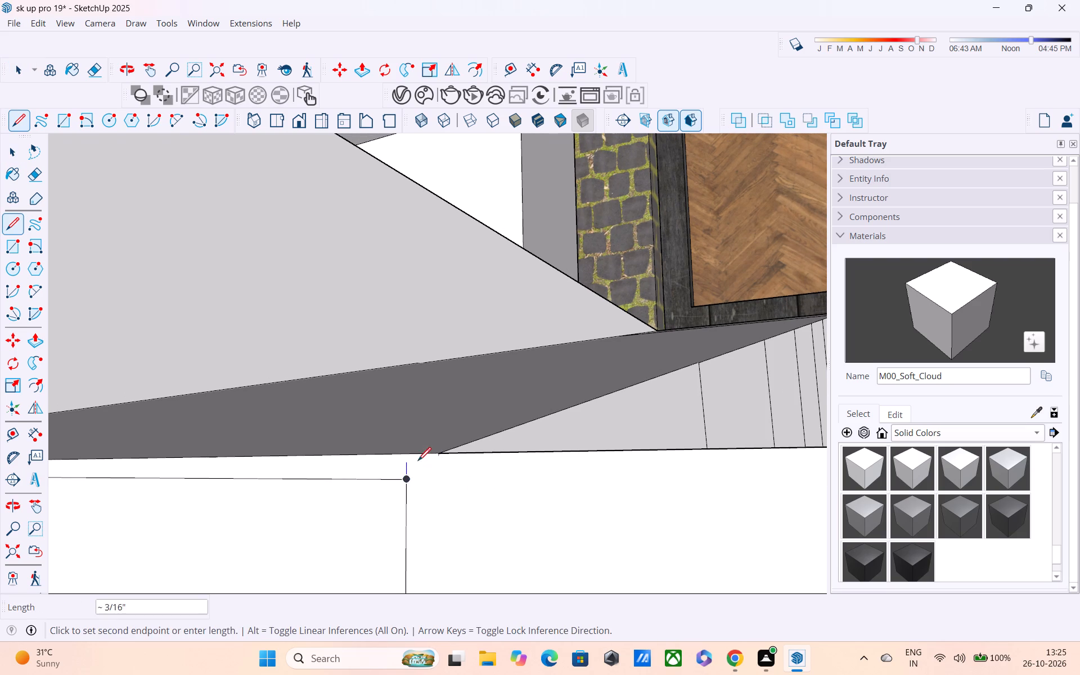
click(404, 453)
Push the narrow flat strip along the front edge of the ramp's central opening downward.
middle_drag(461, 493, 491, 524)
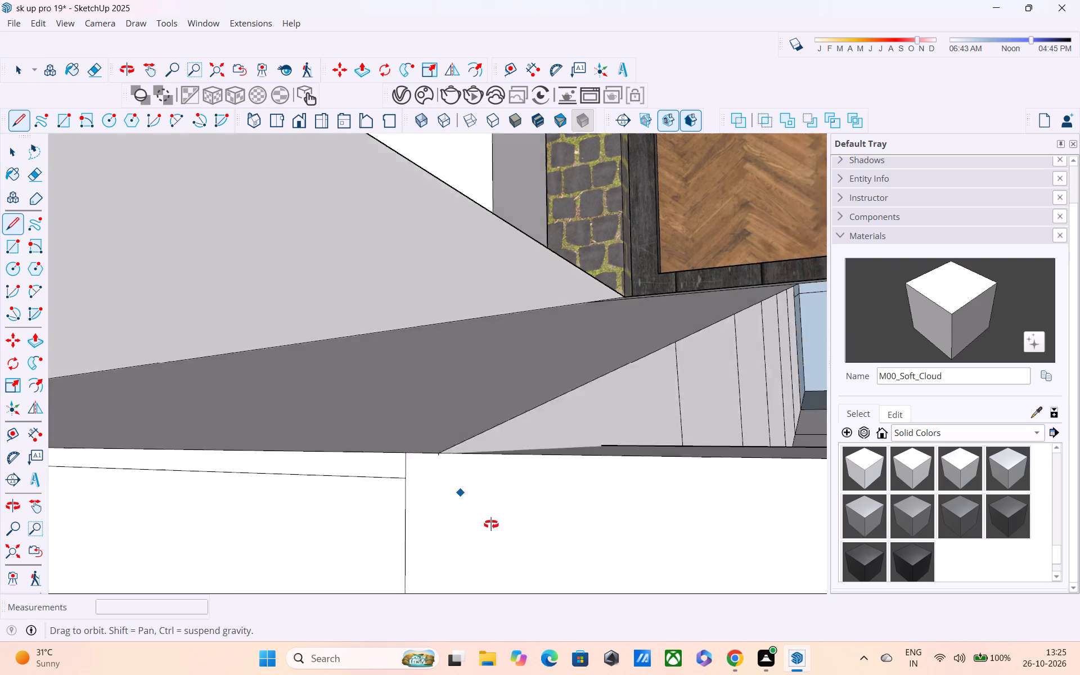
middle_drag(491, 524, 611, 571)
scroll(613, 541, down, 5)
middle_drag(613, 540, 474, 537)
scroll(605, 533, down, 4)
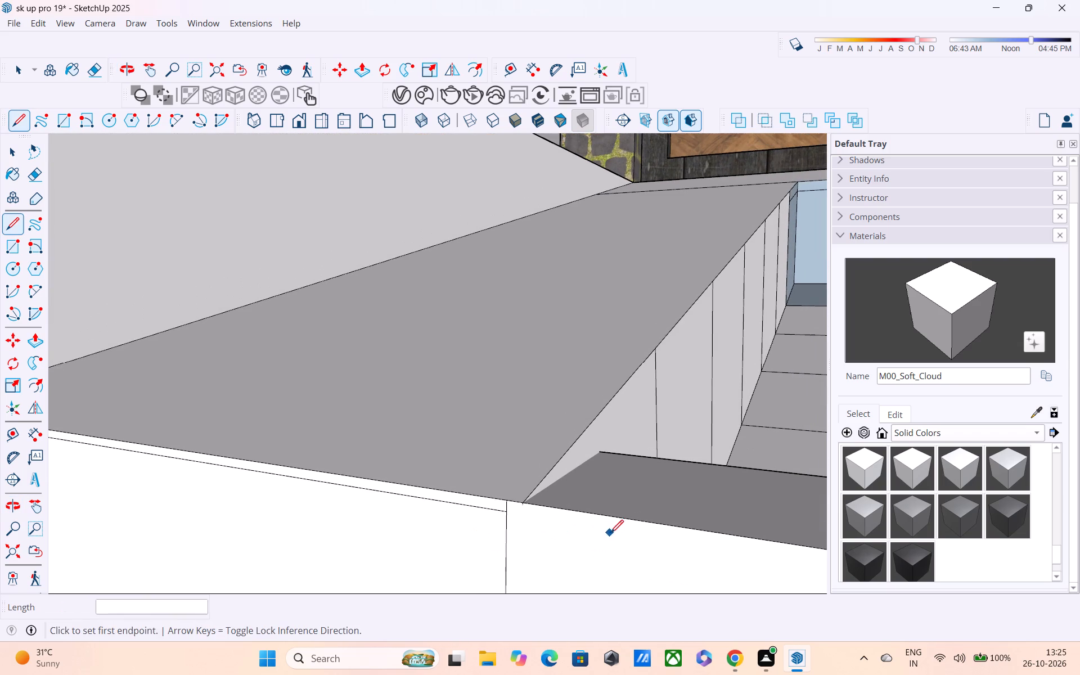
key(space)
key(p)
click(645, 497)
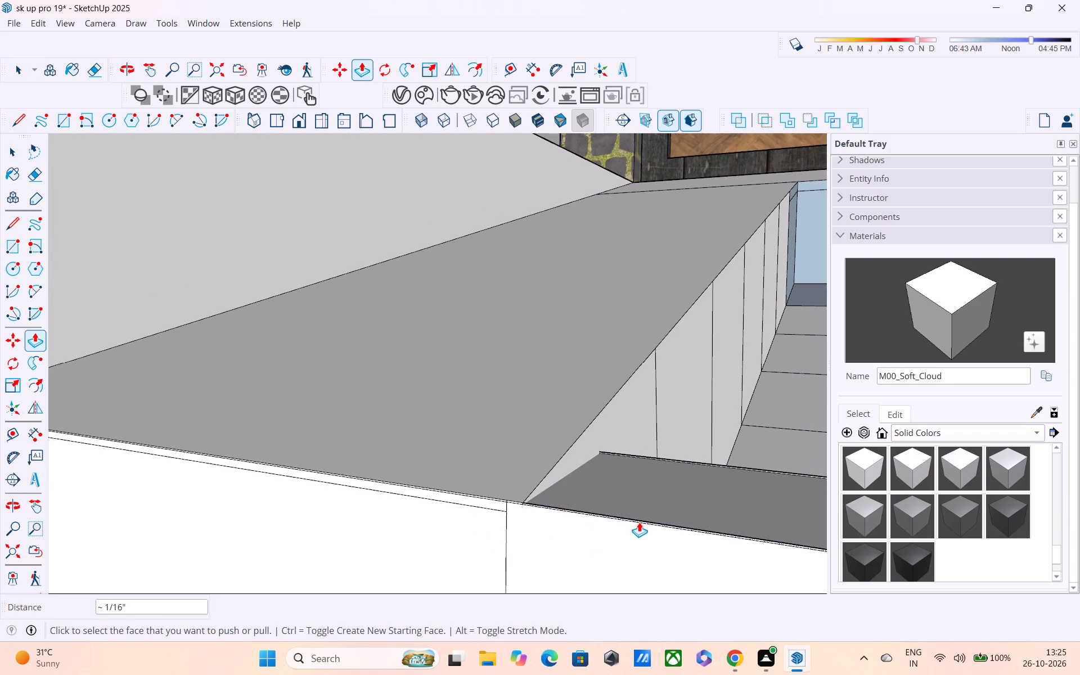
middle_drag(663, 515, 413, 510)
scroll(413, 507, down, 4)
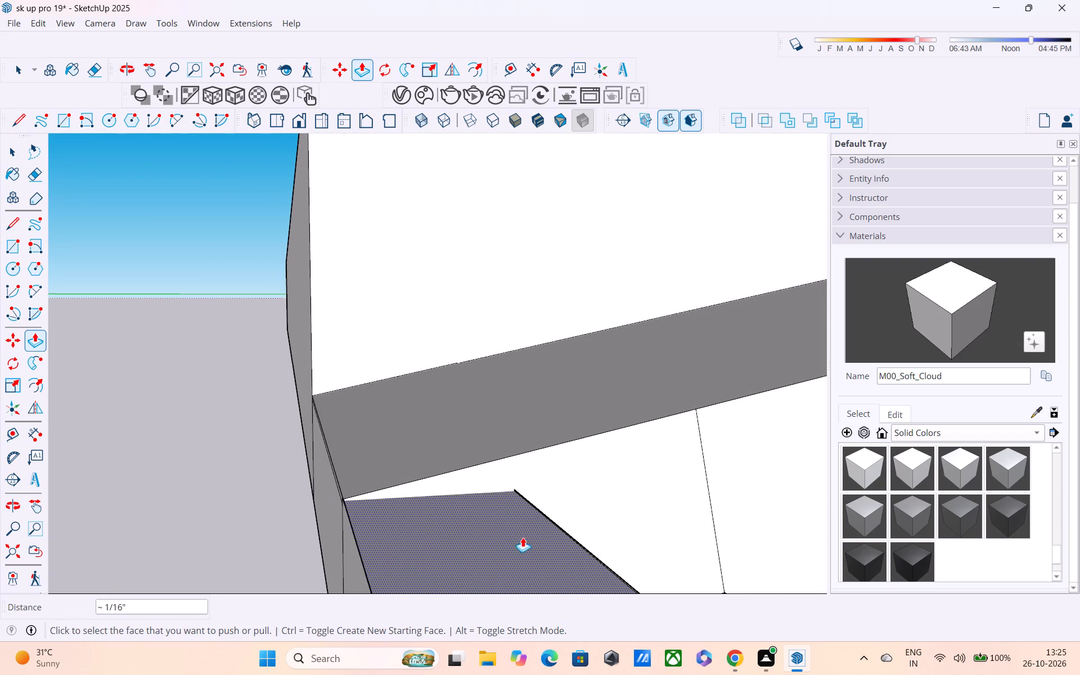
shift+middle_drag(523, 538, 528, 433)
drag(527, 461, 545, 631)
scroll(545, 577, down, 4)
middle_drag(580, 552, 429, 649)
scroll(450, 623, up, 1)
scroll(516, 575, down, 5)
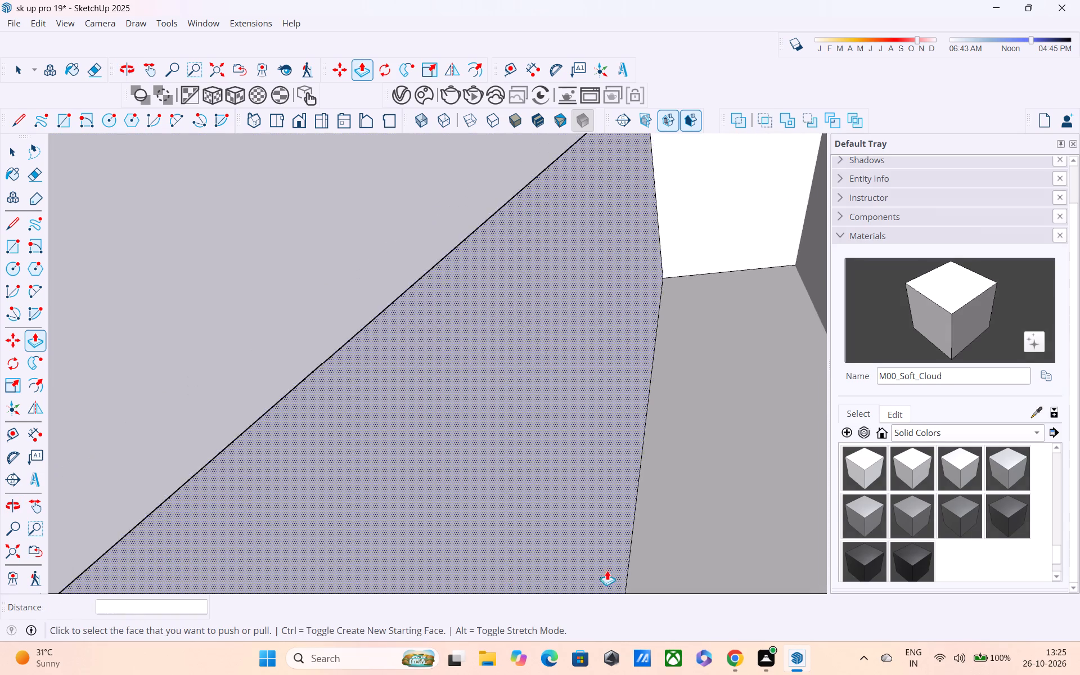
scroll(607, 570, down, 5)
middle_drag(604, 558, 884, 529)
Delete the vertical front face of the ramp's central opening together with its bounding edges.
key(space)
click(684, 484)
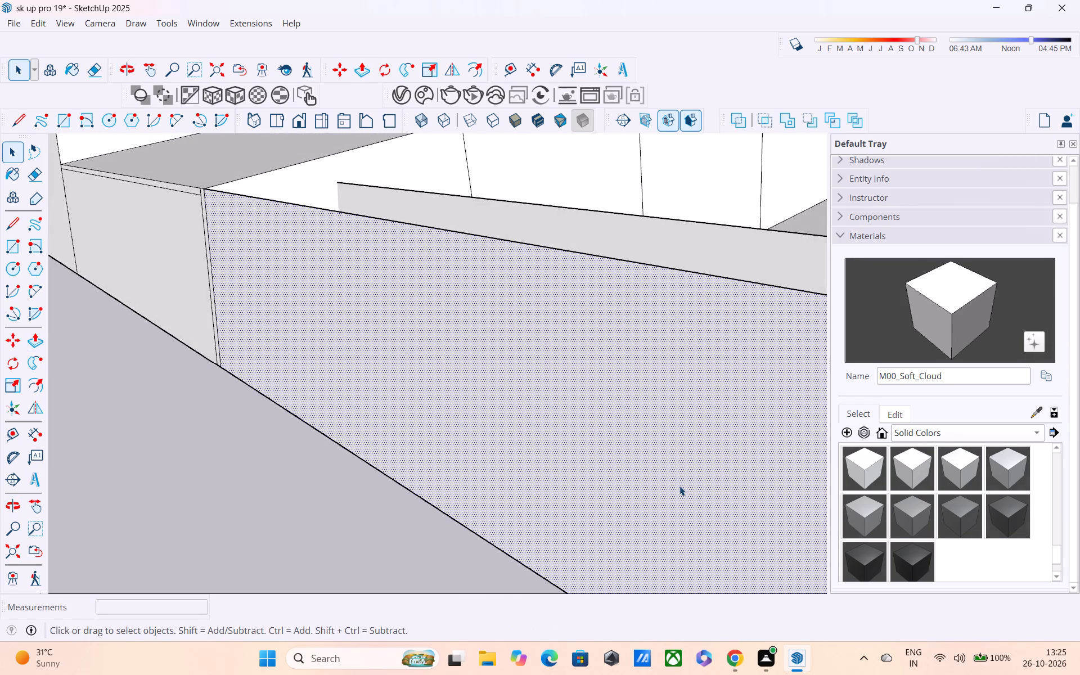
double_click(679, 486)
key(Delete)
scroll(678, 489, down, 5)
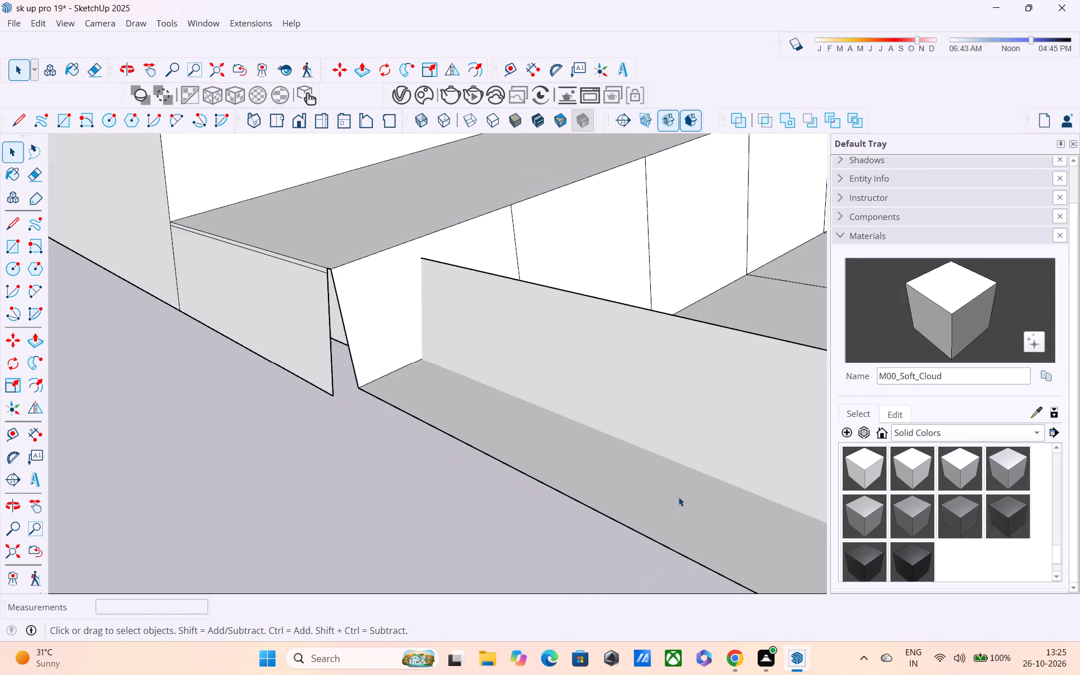
Delete the low riser wall and the narrow floor strip at the front of the ramp's central opening.
middle_drag(647, 499, 753, 492)
scroll(758, 483, up, 1)
scroll(757, 483, down, 5)
middle_drag(724, 487, 595, 448)
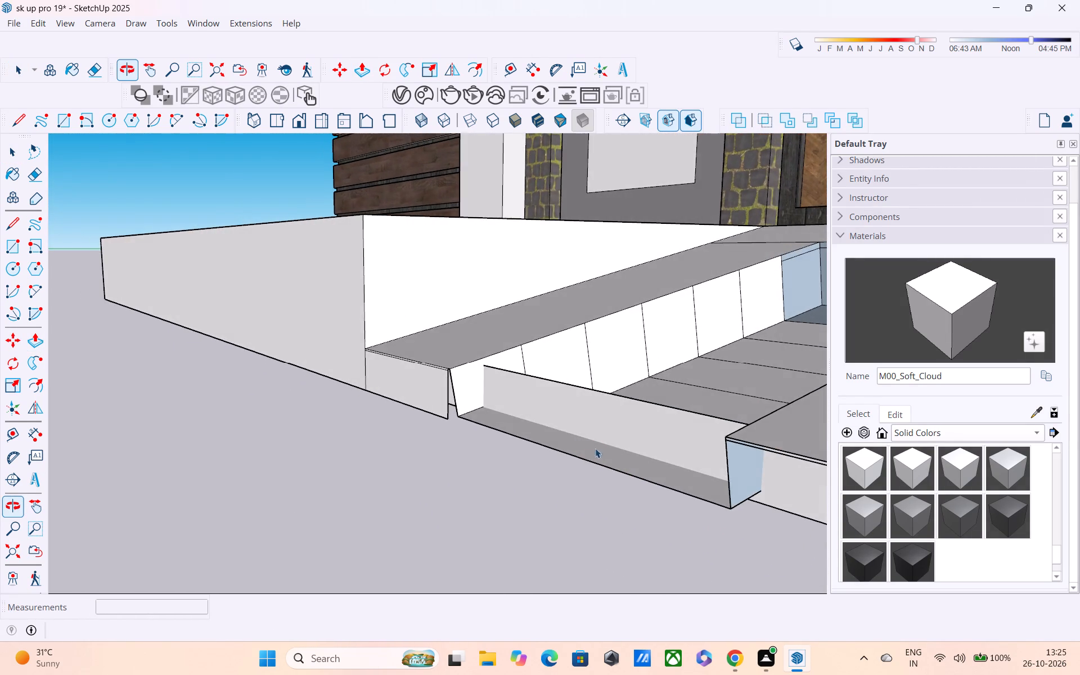
scroll(593, 468, down, 3)
middle_drag(696, 494, 831, 555)
click(663, 445)
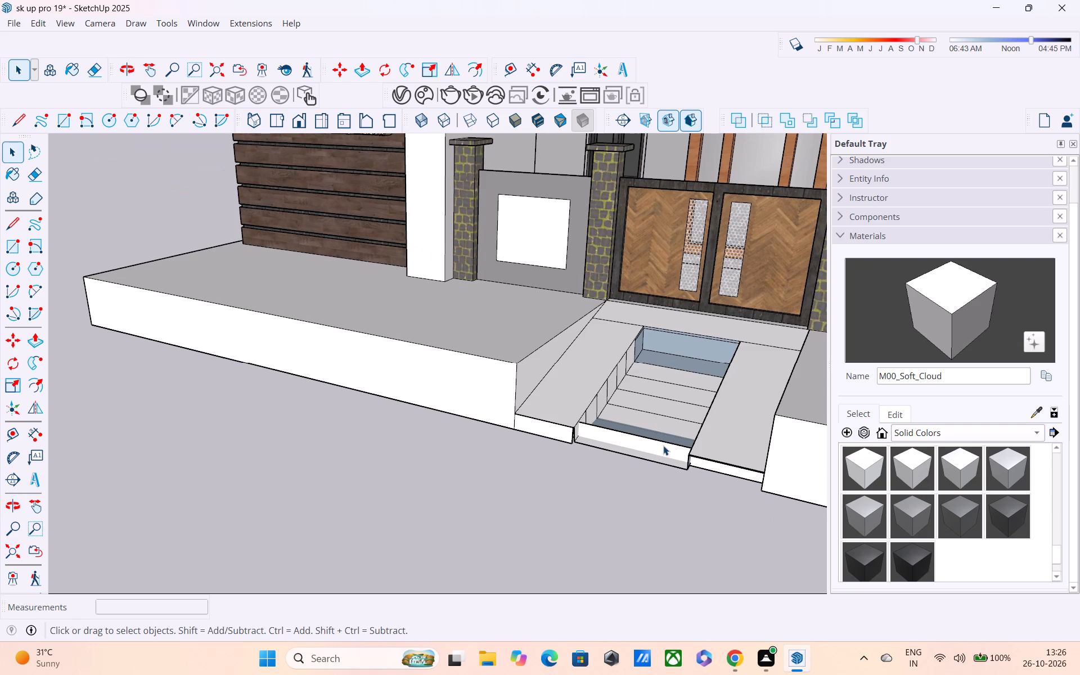
key(Delete)
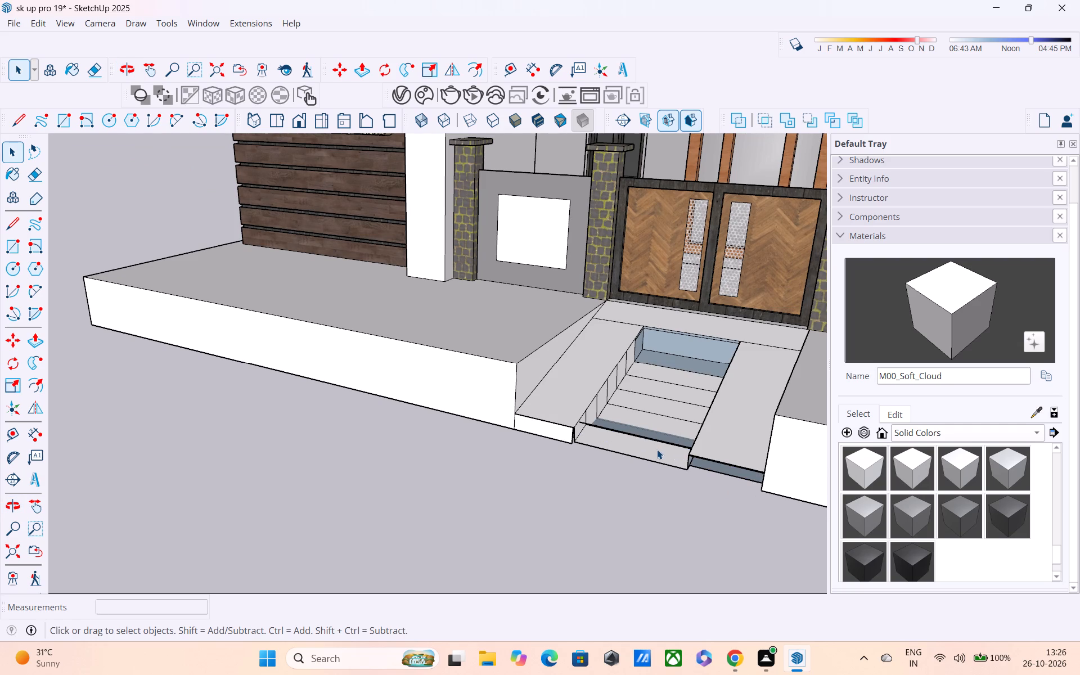
click(663, 444)
key(Delete)
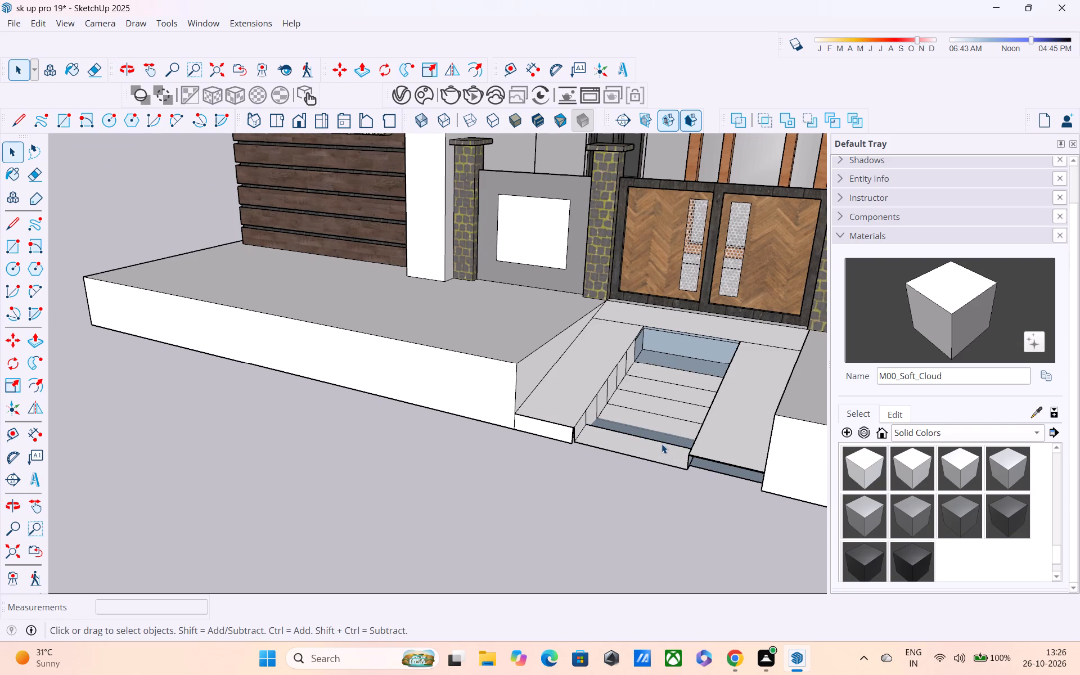
scroll(661, 444, up, 1)
click(662, 443)
key(Delete)
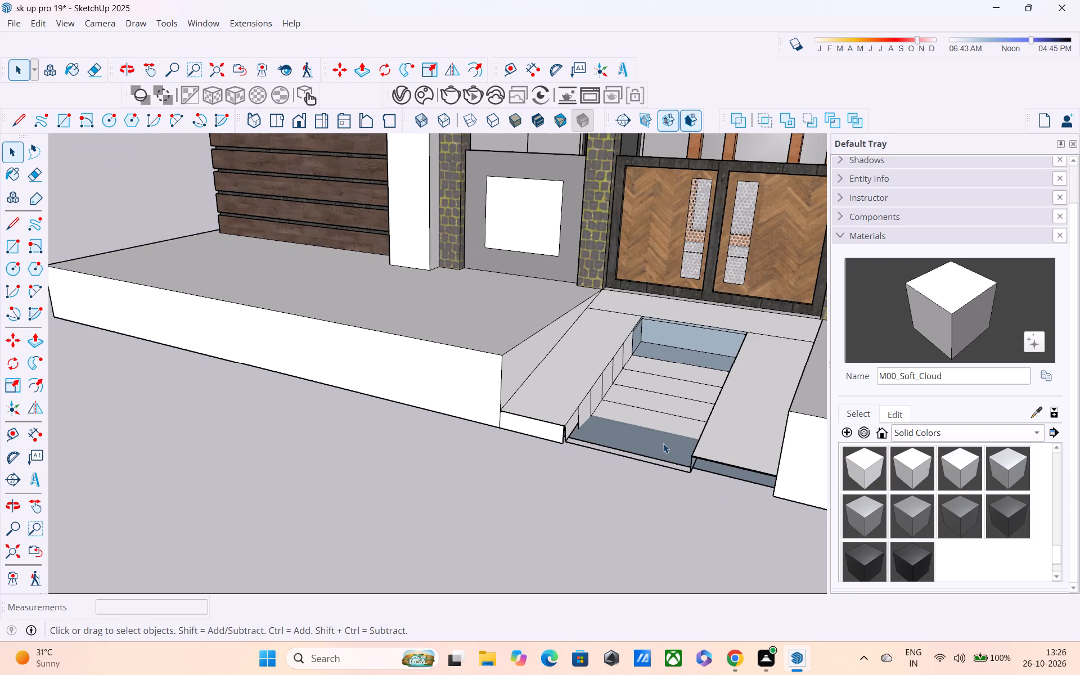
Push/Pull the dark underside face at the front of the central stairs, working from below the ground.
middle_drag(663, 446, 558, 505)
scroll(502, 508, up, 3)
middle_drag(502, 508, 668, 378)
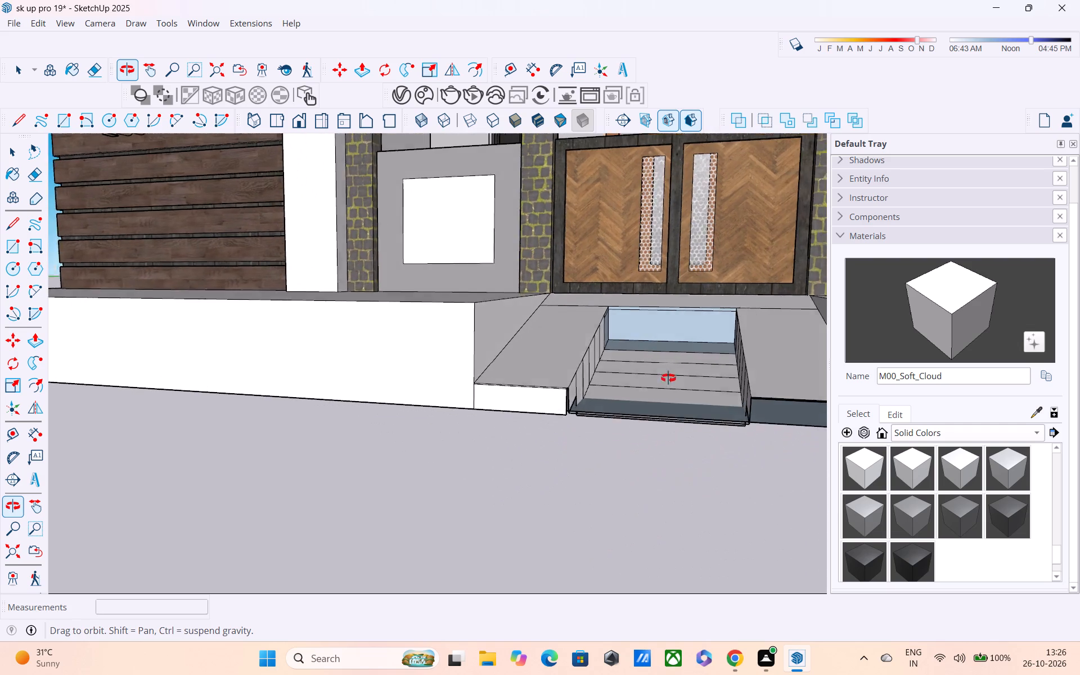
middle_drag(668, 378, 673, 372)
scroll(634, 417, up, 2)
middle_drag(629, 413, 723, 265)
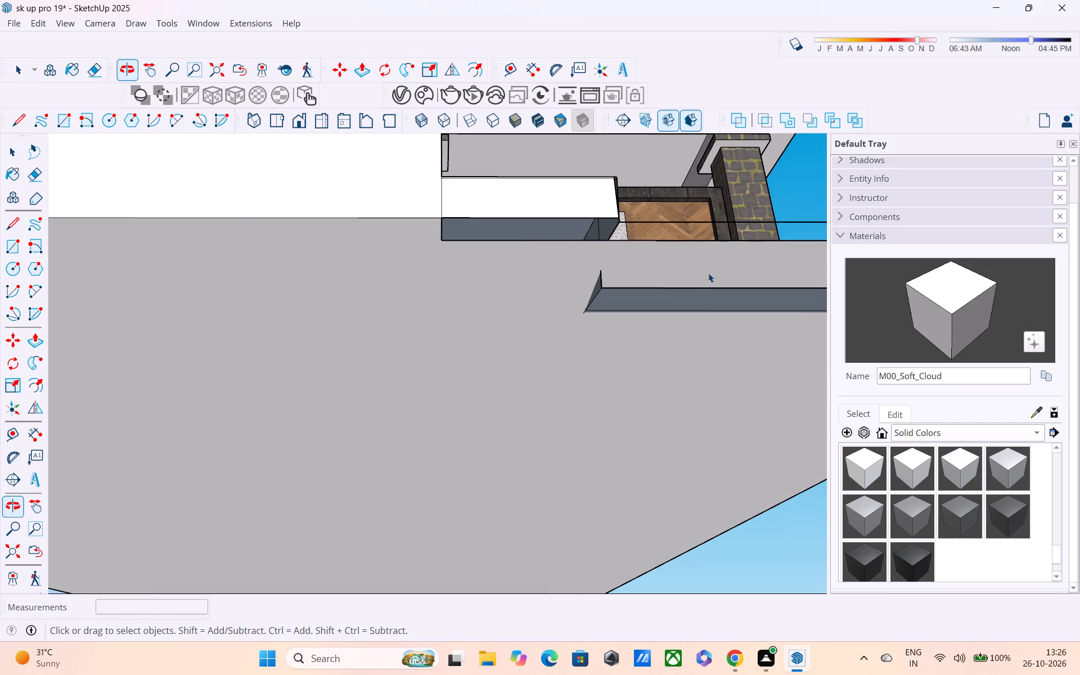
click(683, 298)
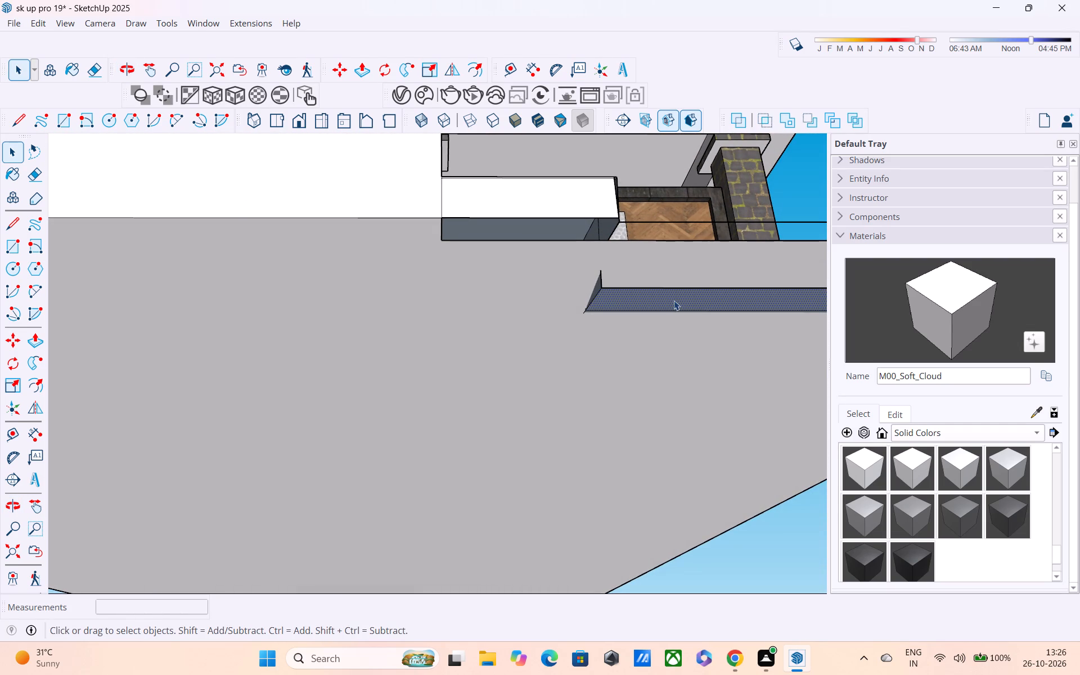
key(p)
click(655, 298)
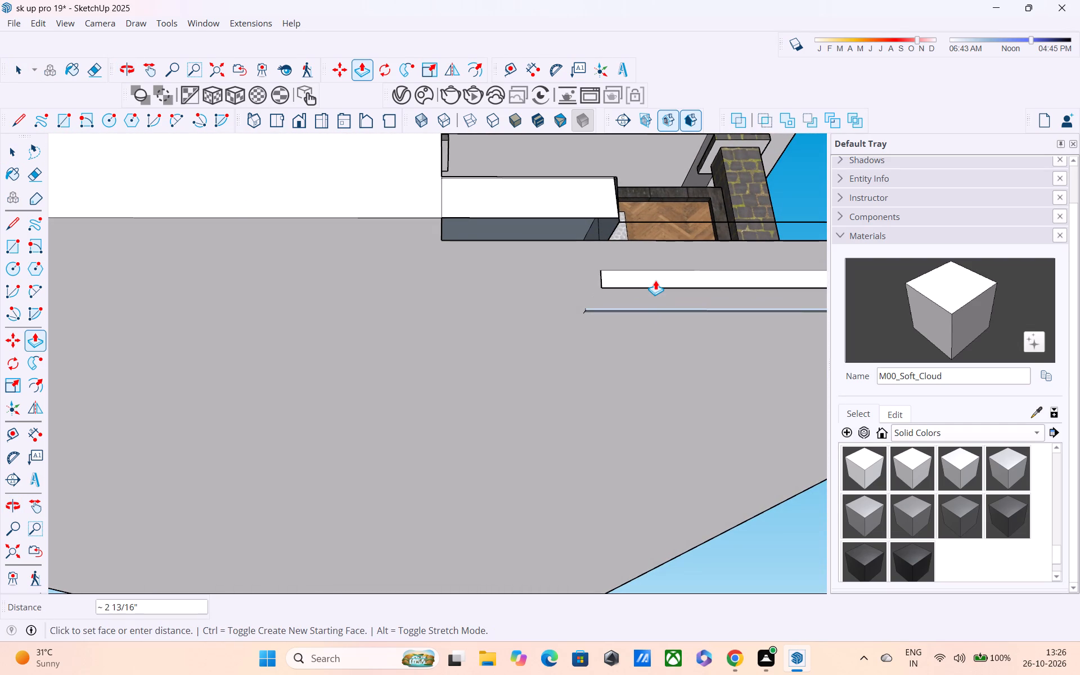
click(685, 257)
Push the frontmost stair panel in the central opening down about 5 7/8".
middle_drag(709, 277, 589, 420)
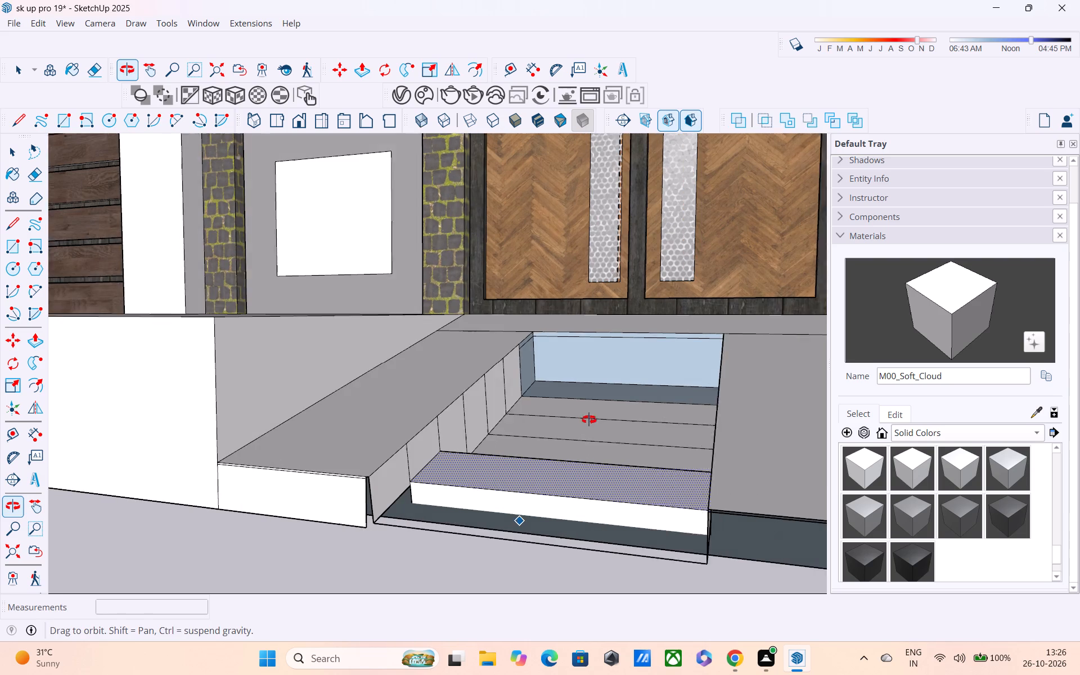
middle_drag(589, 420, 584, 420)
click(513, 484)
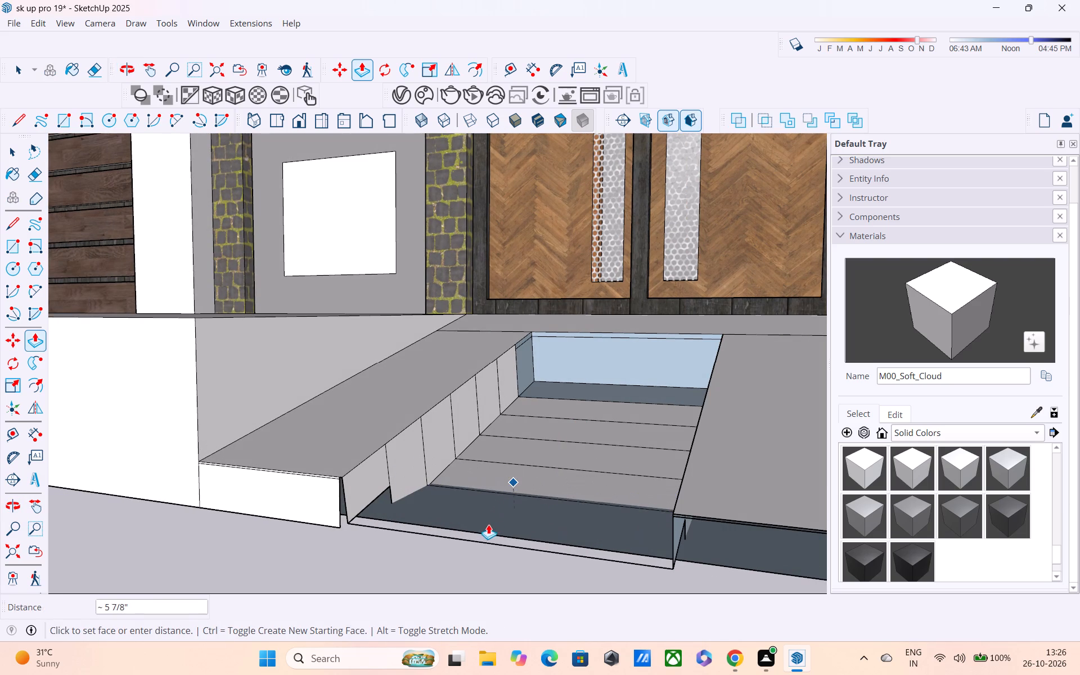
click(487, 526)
Delete the triangular side face of the pocket beneath the central stairs, as seen from under the ground.
middle_drag(503, 523, 643, 299)
key(space)
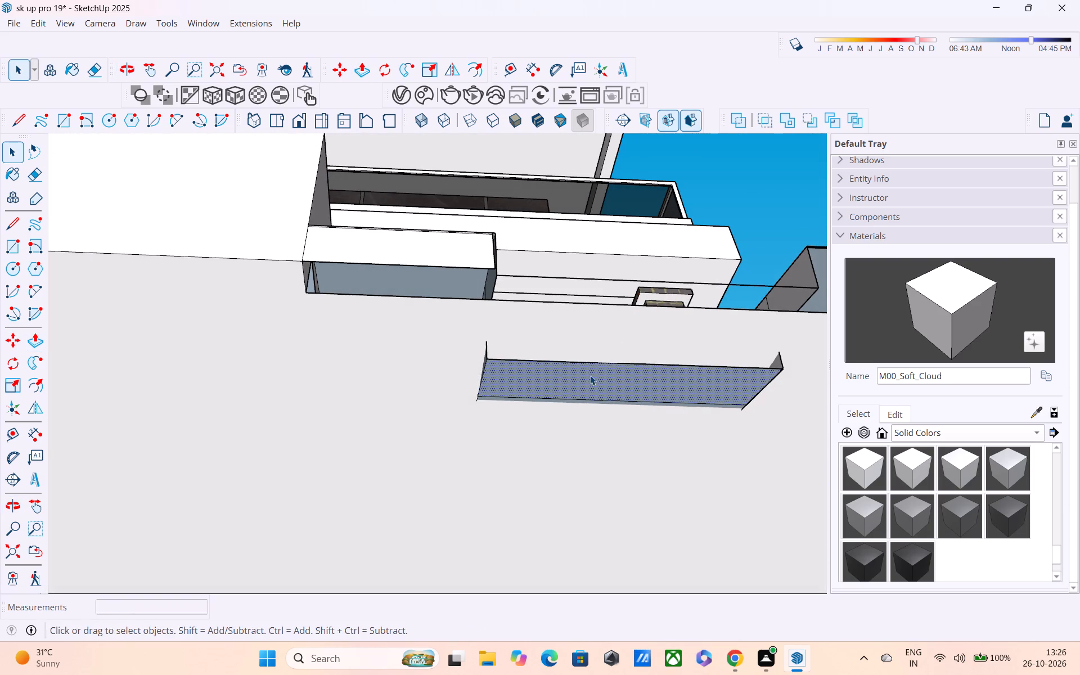
click(589, 375)
middle_drag(511, 375, 715, 420)
click(648, 458)
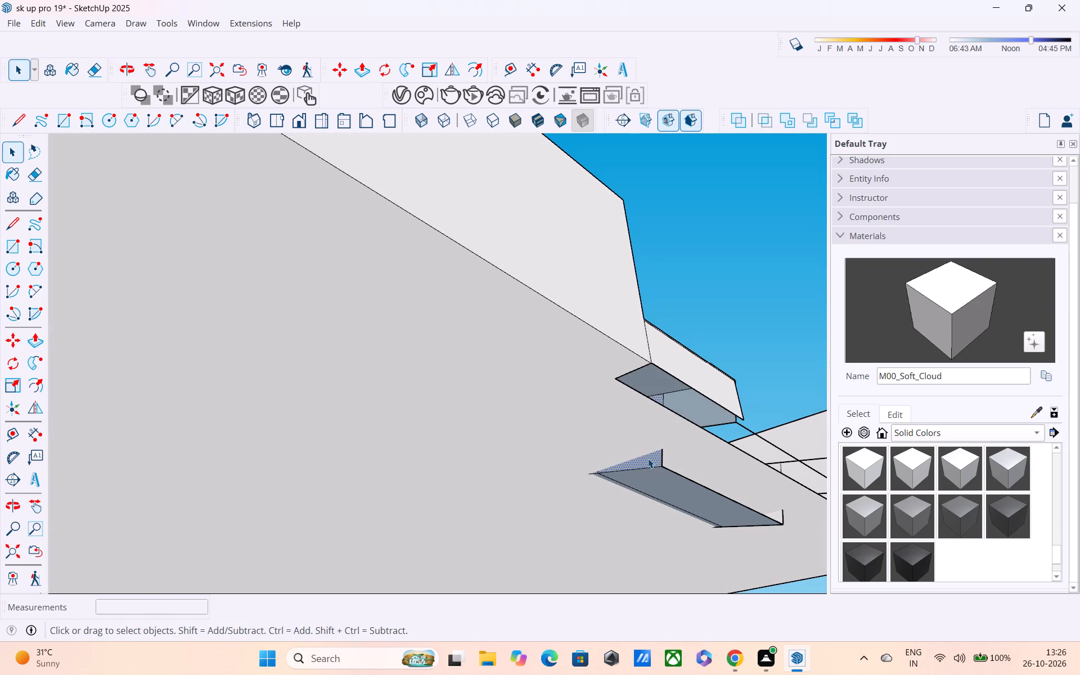
key(Delete)
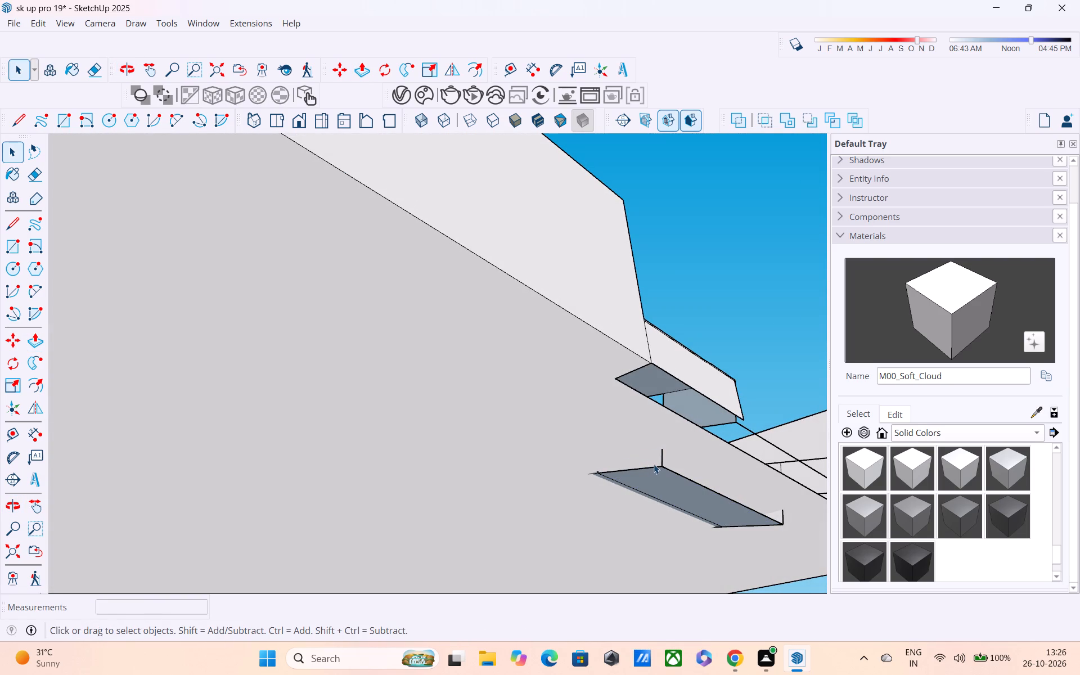
Erase the pocket's remaining faces and stray edges on the underside of the ground beneath the central stairs.
key(e)
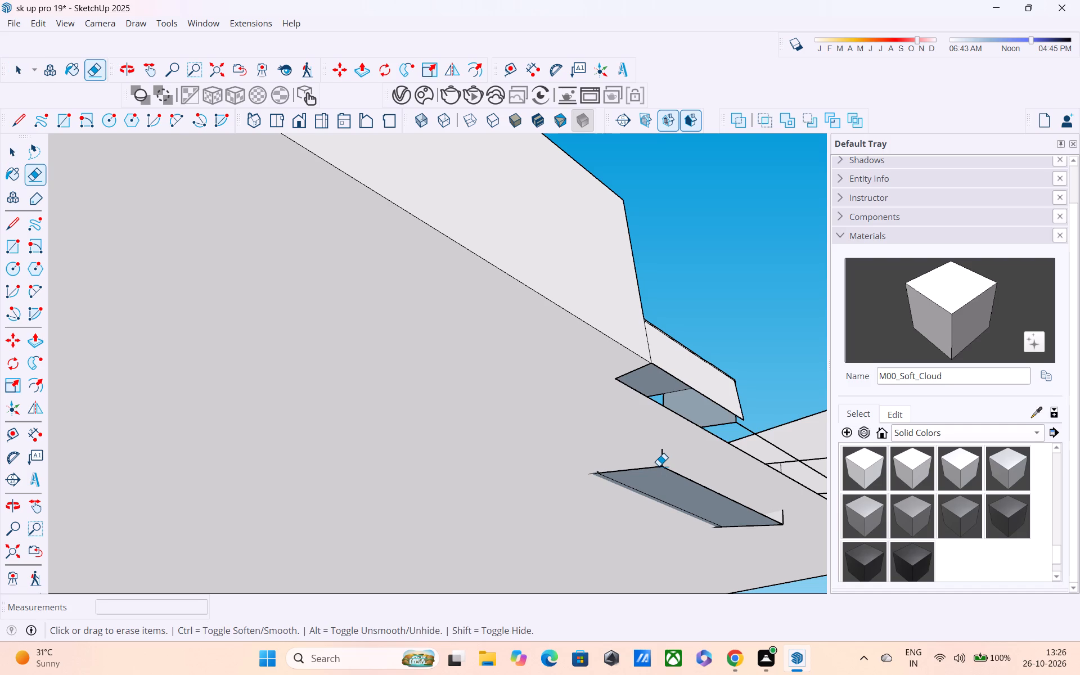
click(663, 462)
click(657, 472)
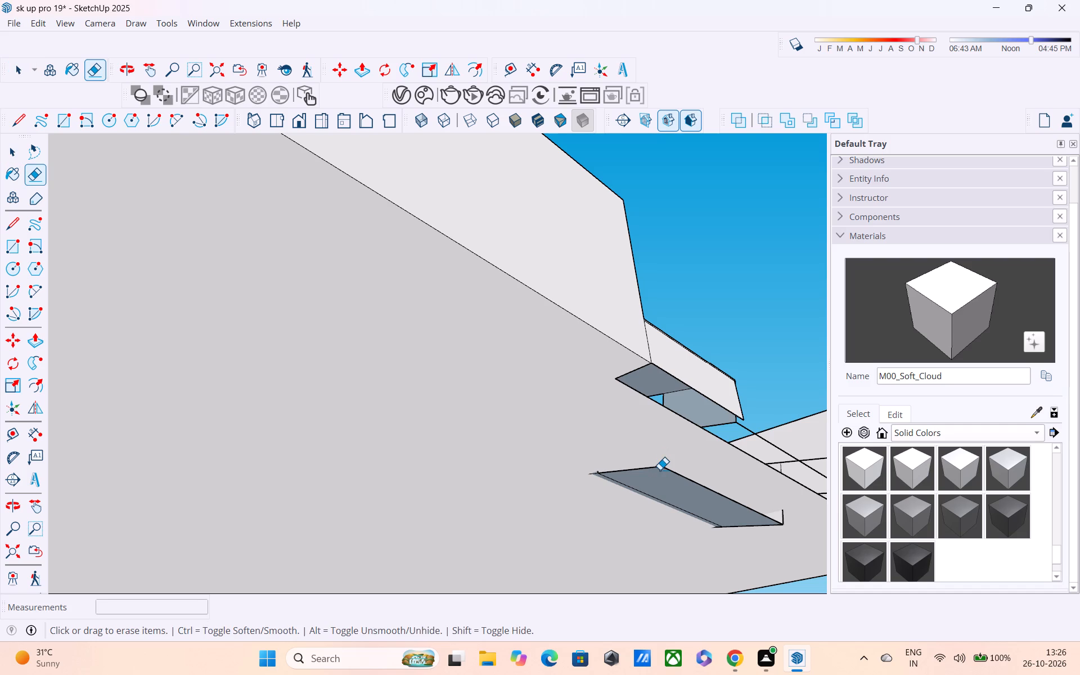
click(660, 470)
click(681, 472)
click(679, 478)
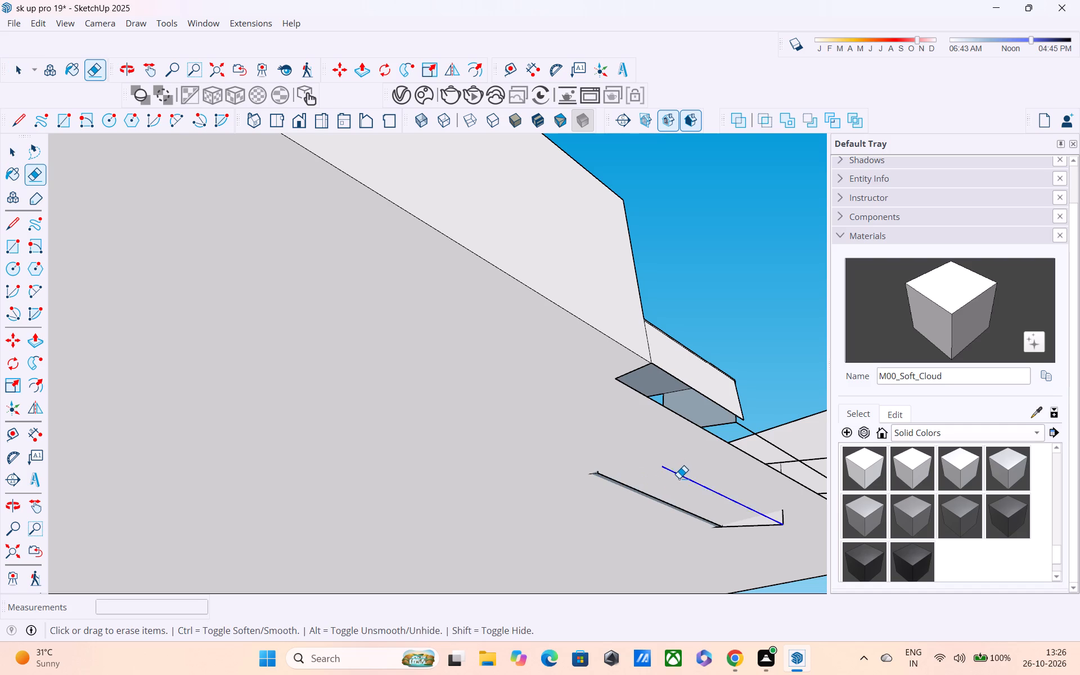
click(640, 493)
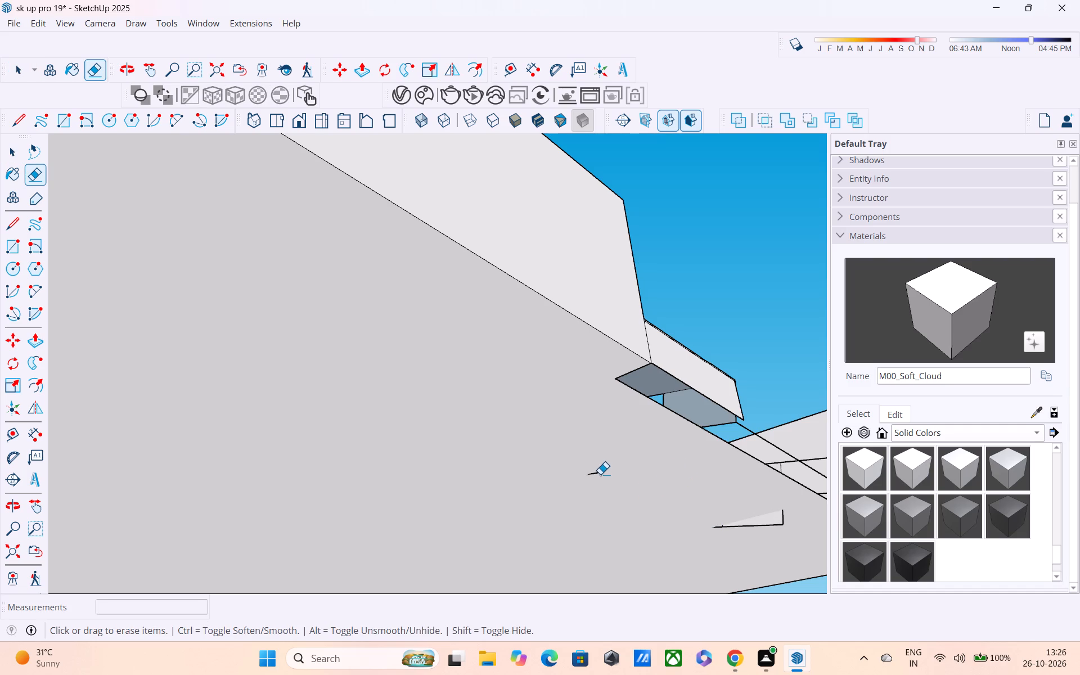
click(597, 474)
click(777, 521)
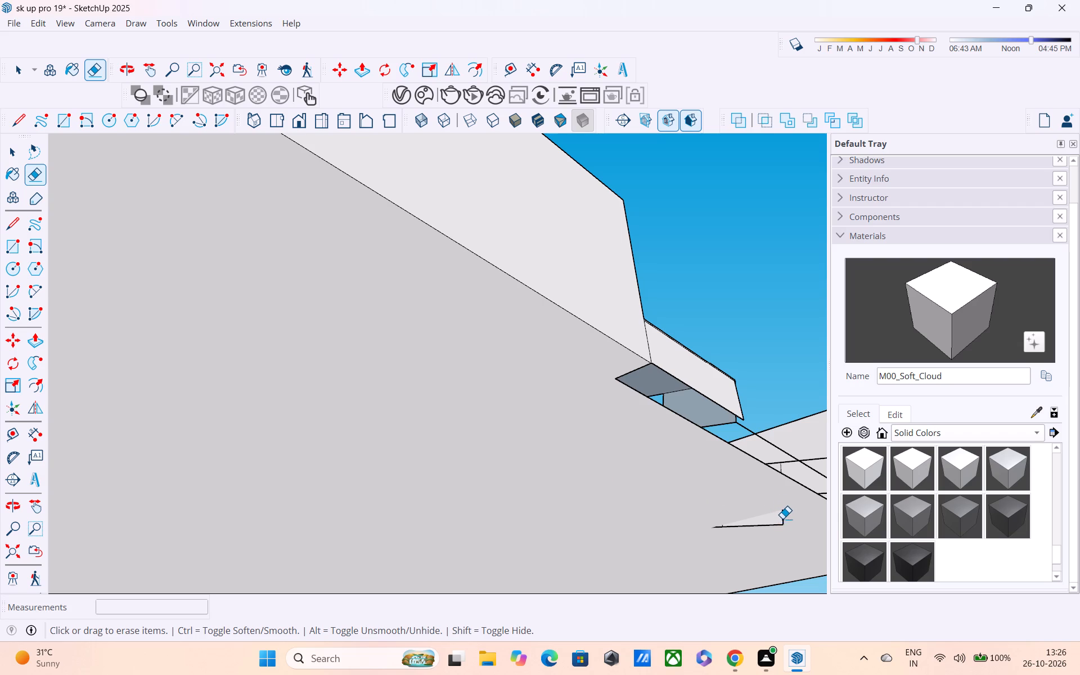
click(783, 517)
click(775, 521)
click(769, 526)
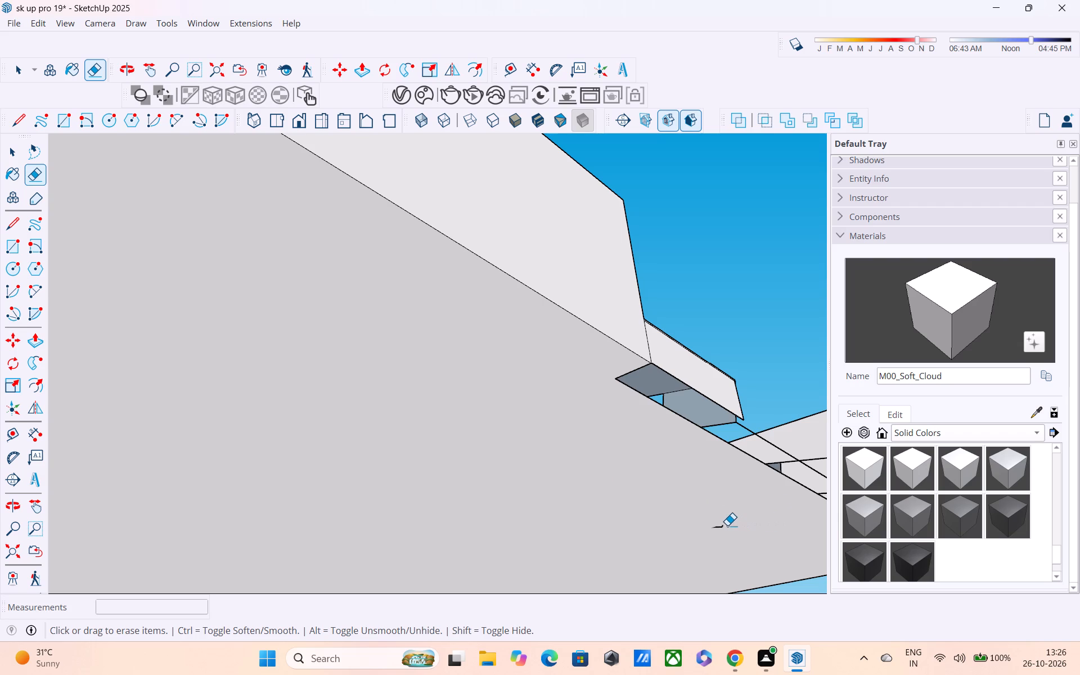
click(725, 525)
click(717, 530)
Examine the ramp opening and its stairs from the front and sides of the house.
middle_drag(753, 513, 553, 571)
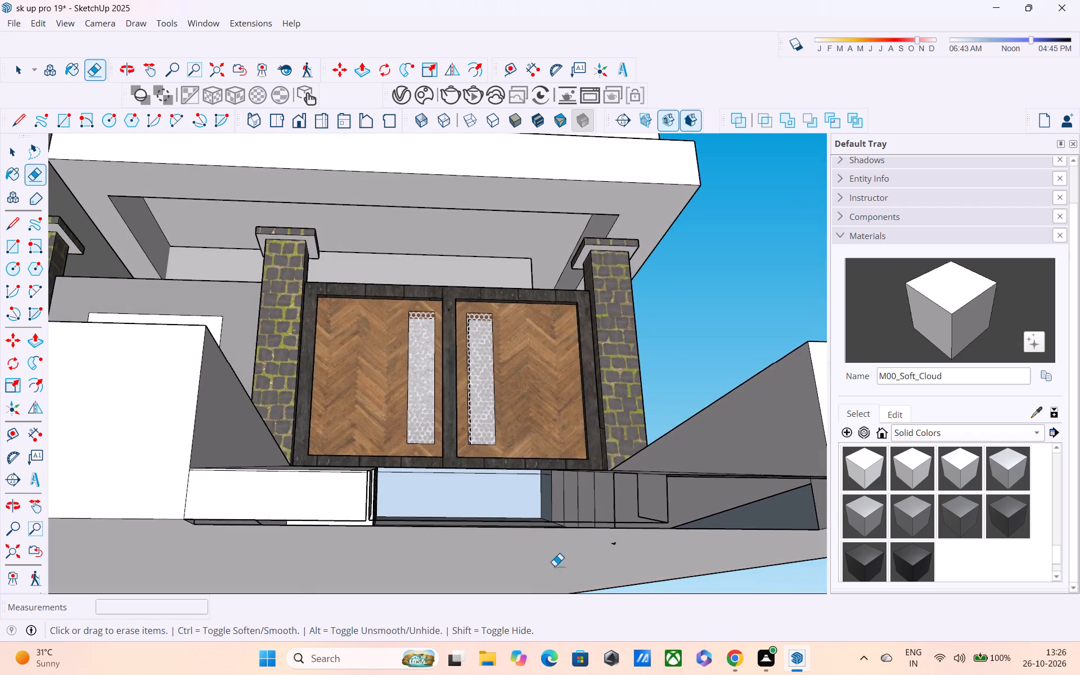
middle_drag(600, 523, 621, 588)
middle_drag(650, 538, 511, 537)
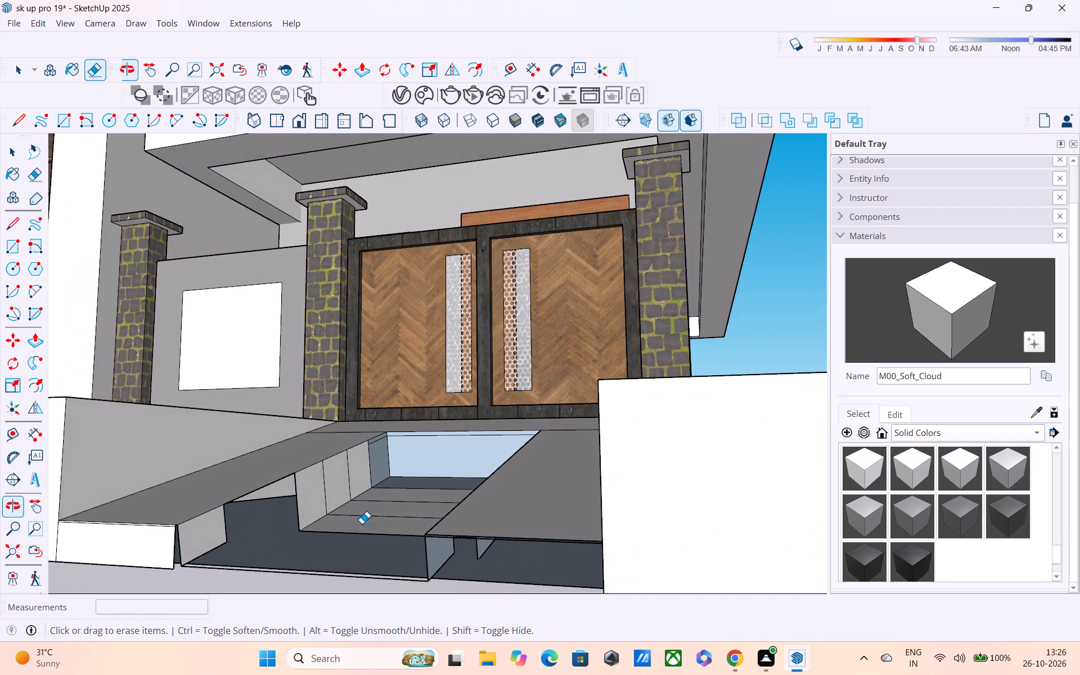
middle_drag(270, 577, 419, 551)
scroll(465, 538, down, 3)
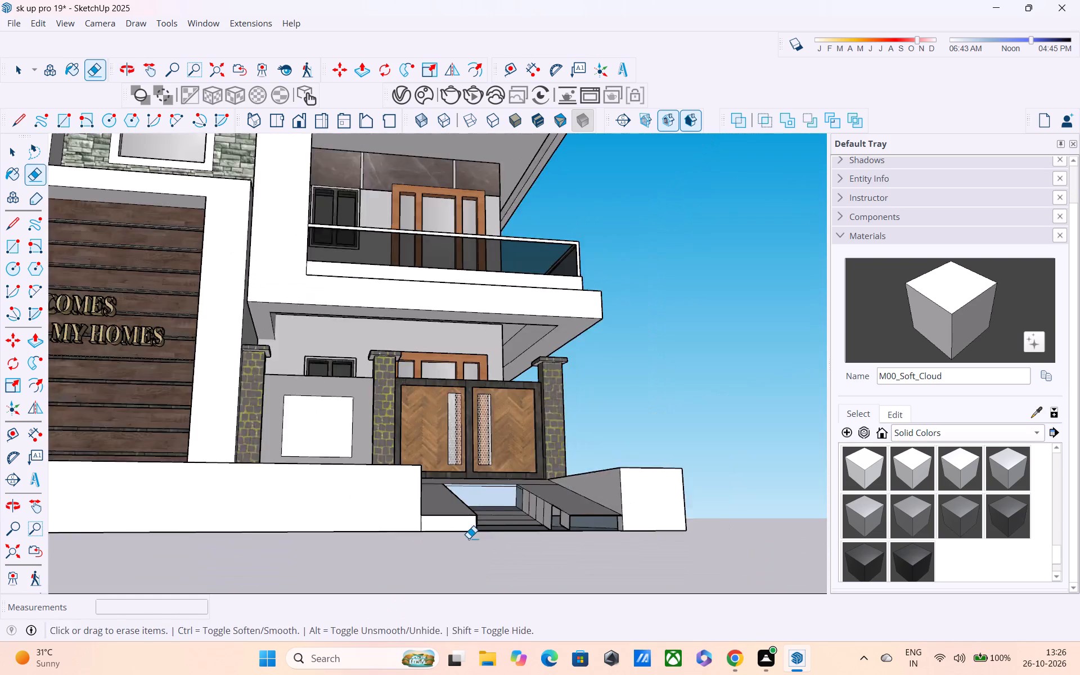
scroll(469, 538, down, 2)
middle_drag(556, 538, 394, 569)
scroll(393, 568, up, 1)
scroll(391, 551, down, 4)
middle_drag(391, 551, 580, 570)
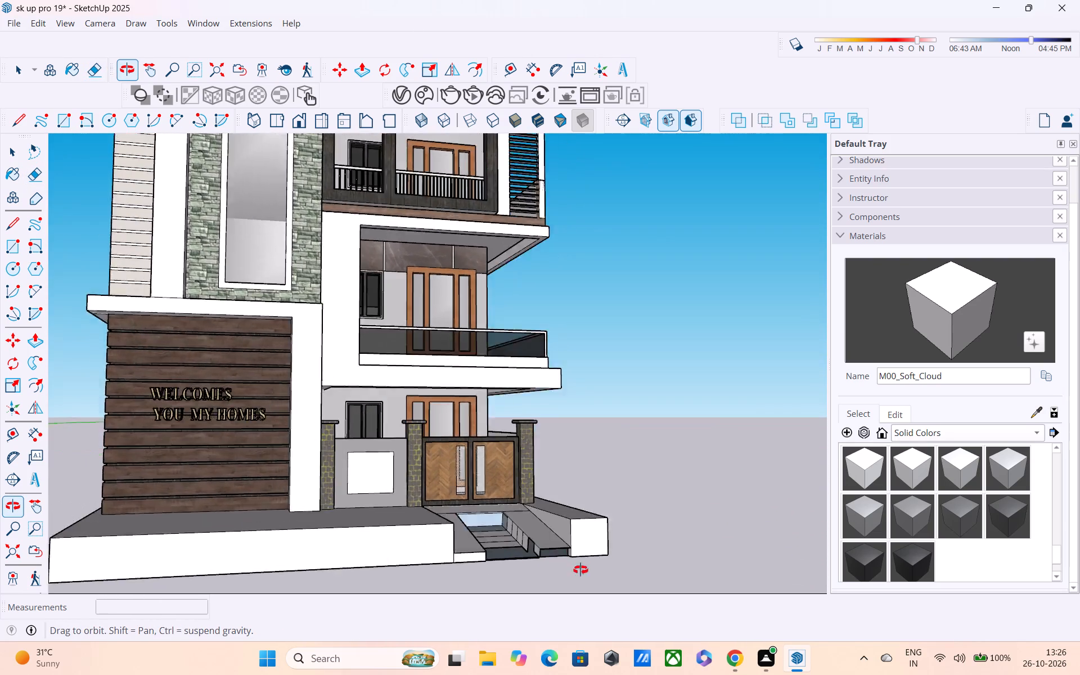
middle_drag(580, 570, 429, 577)
Erase the stair panels and front edges inside the ramp's central opening before the gate.
scroll(431, 539, up, 3)
click(431, 539)
click(422, 542)
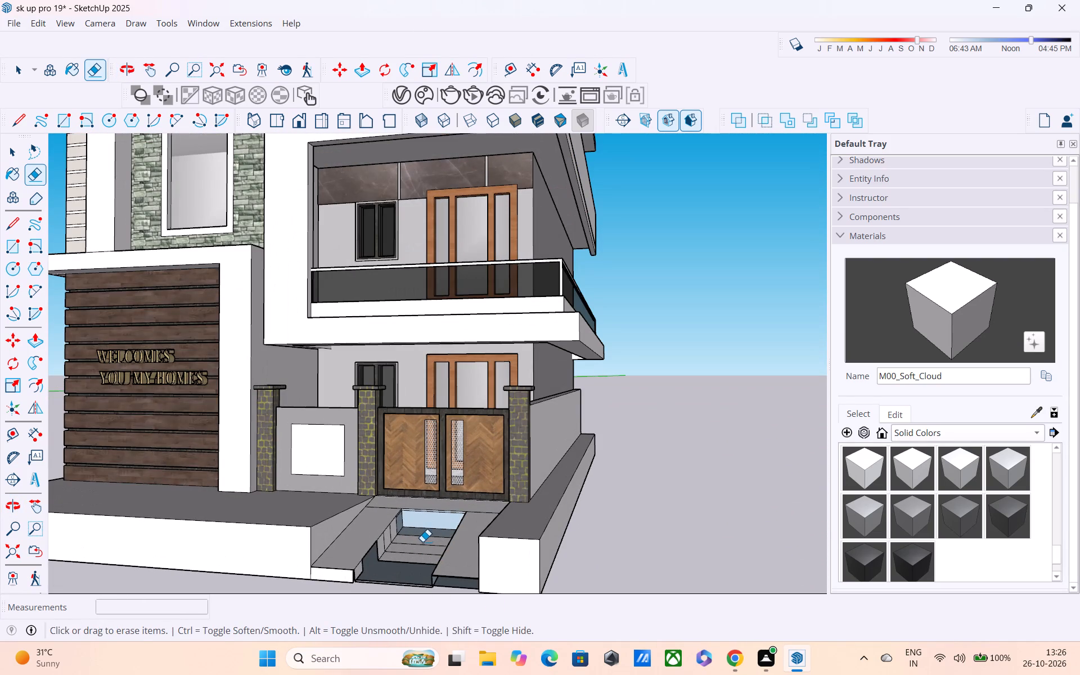
drag(425, 539, 413, 607)
drag(418, 431, 388, 507)
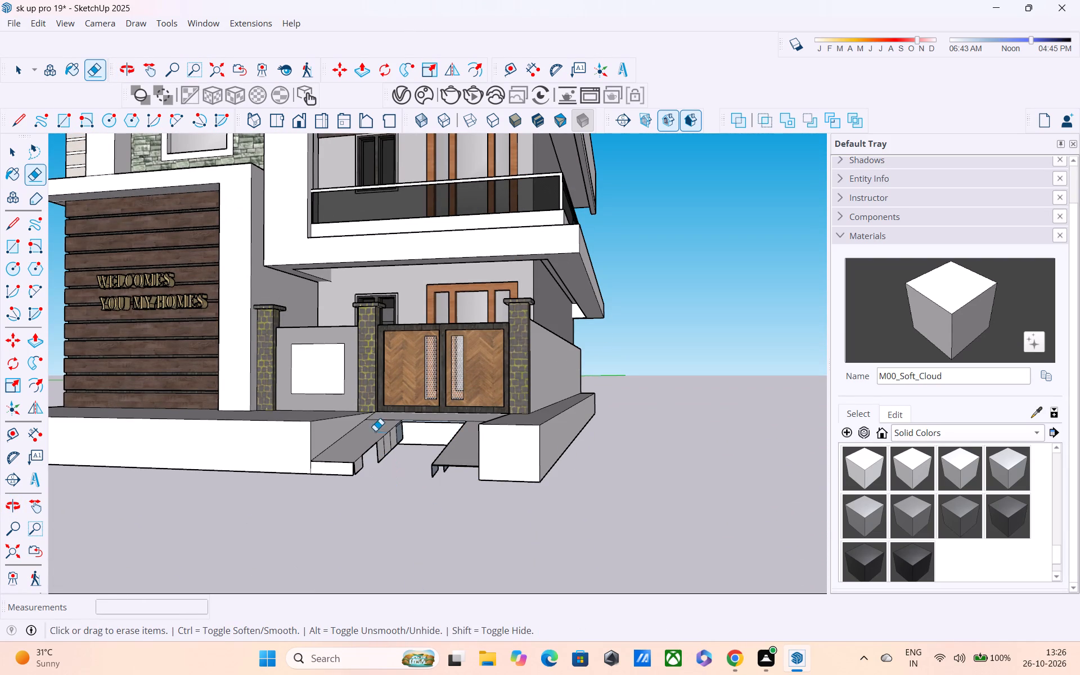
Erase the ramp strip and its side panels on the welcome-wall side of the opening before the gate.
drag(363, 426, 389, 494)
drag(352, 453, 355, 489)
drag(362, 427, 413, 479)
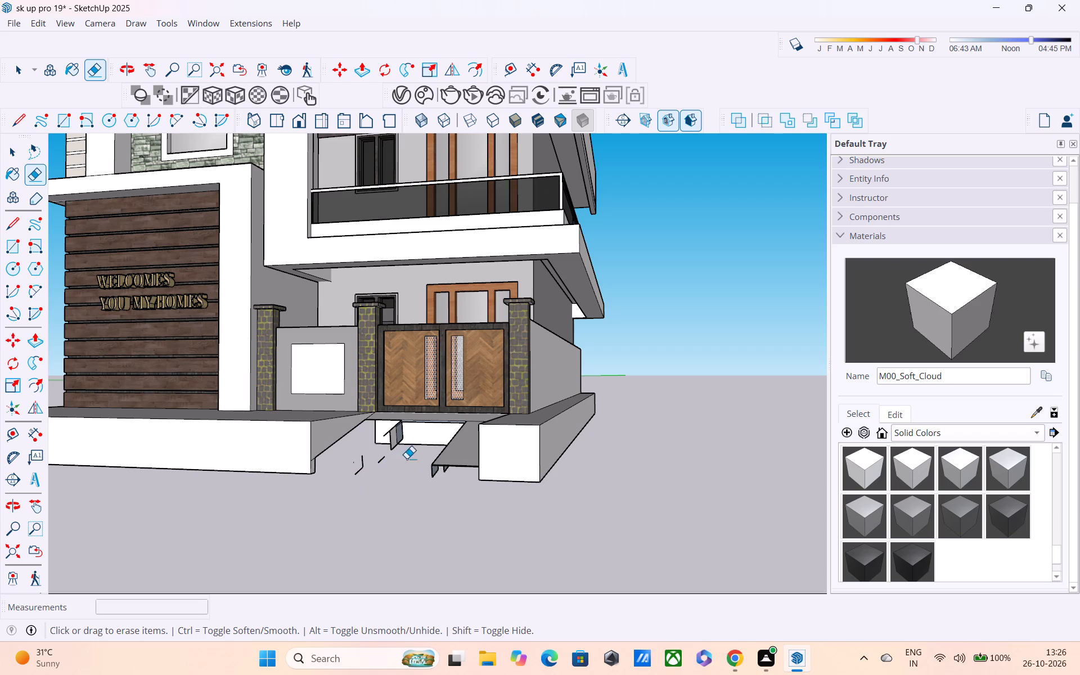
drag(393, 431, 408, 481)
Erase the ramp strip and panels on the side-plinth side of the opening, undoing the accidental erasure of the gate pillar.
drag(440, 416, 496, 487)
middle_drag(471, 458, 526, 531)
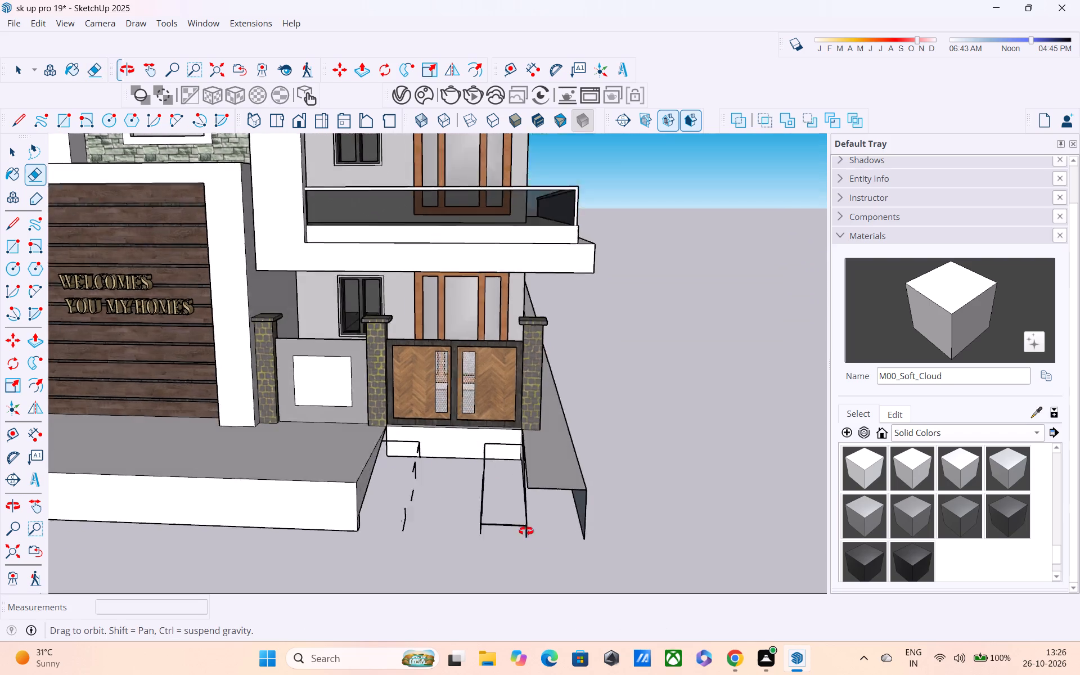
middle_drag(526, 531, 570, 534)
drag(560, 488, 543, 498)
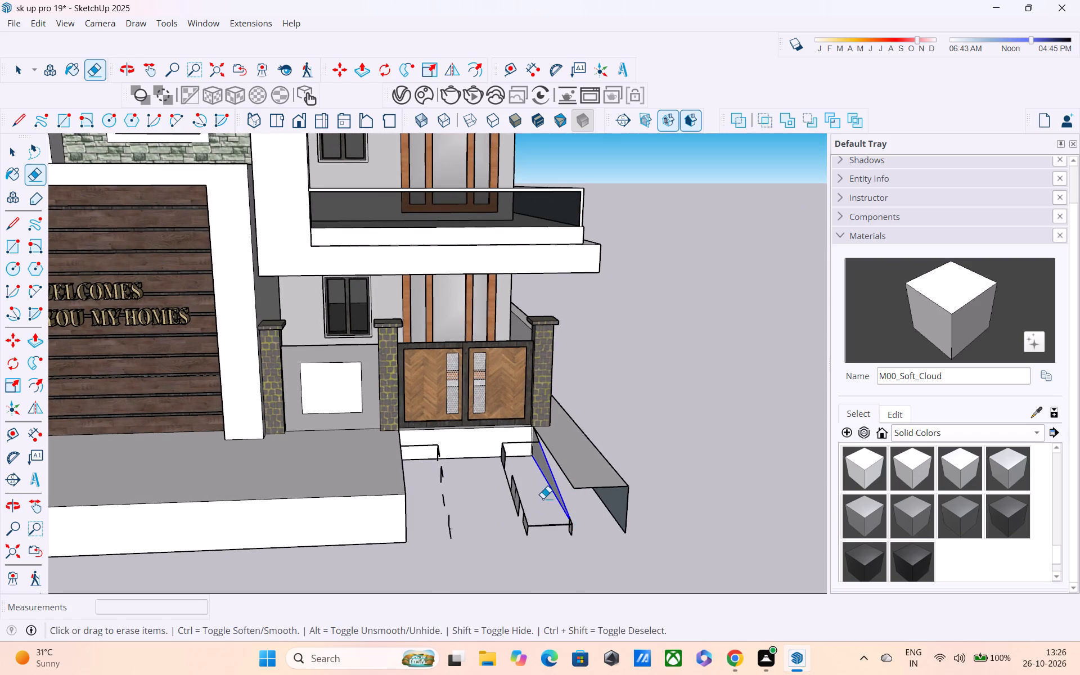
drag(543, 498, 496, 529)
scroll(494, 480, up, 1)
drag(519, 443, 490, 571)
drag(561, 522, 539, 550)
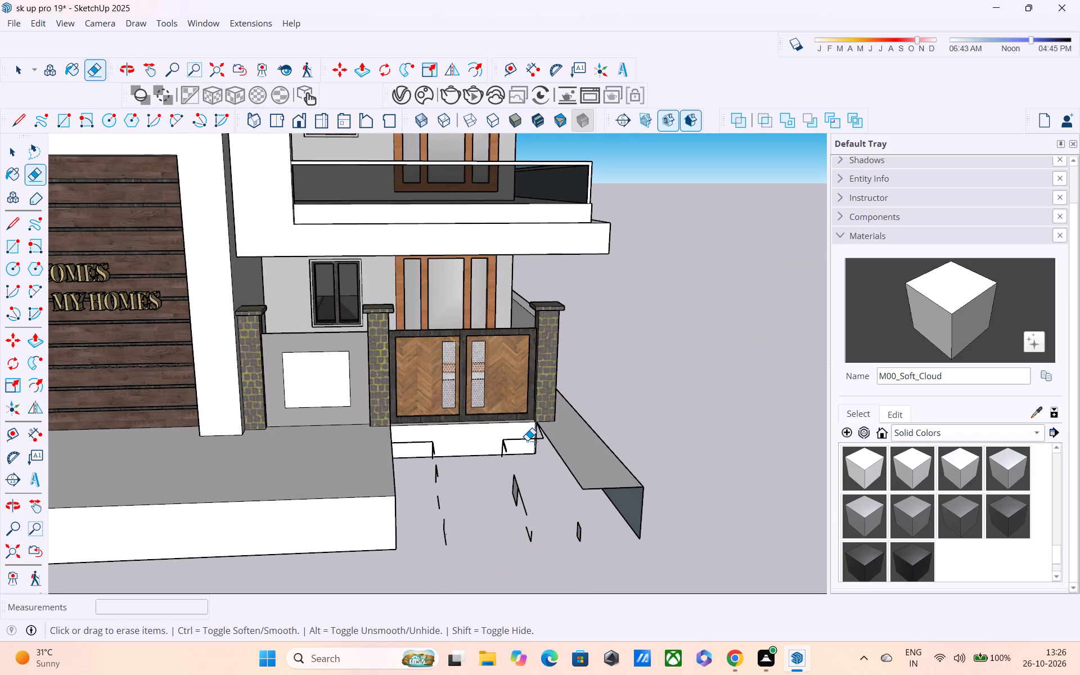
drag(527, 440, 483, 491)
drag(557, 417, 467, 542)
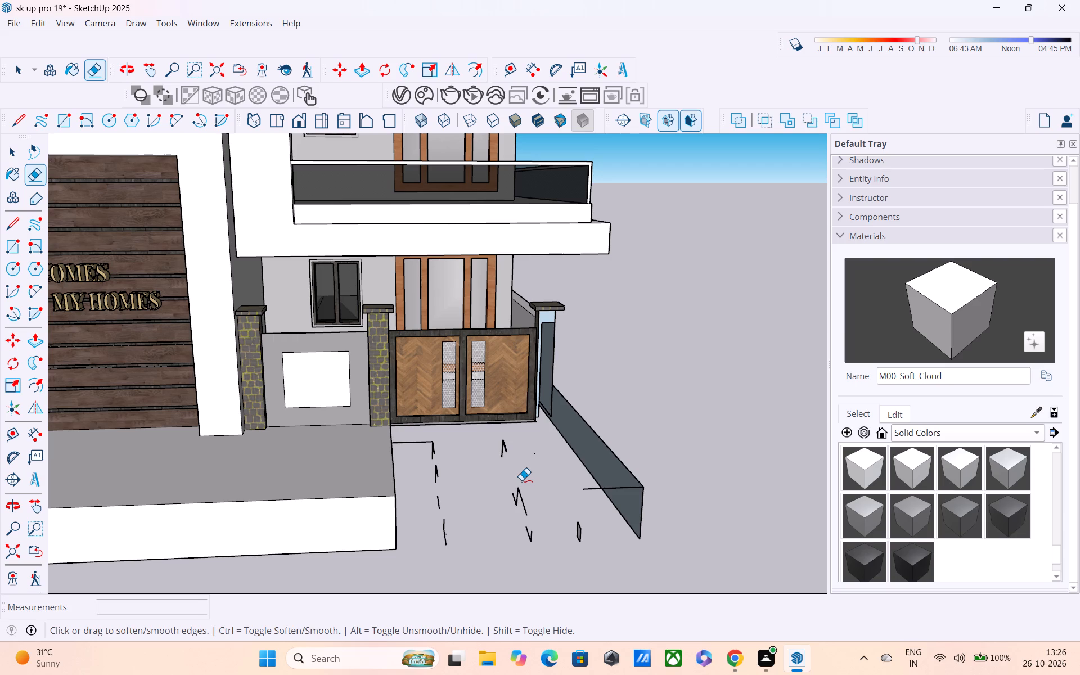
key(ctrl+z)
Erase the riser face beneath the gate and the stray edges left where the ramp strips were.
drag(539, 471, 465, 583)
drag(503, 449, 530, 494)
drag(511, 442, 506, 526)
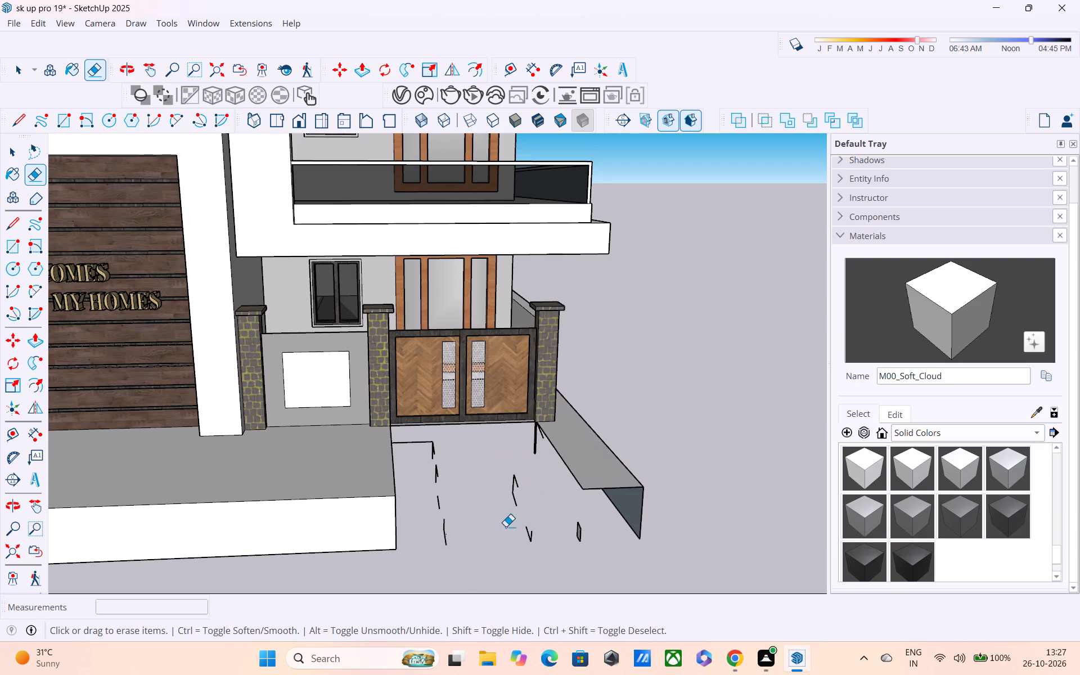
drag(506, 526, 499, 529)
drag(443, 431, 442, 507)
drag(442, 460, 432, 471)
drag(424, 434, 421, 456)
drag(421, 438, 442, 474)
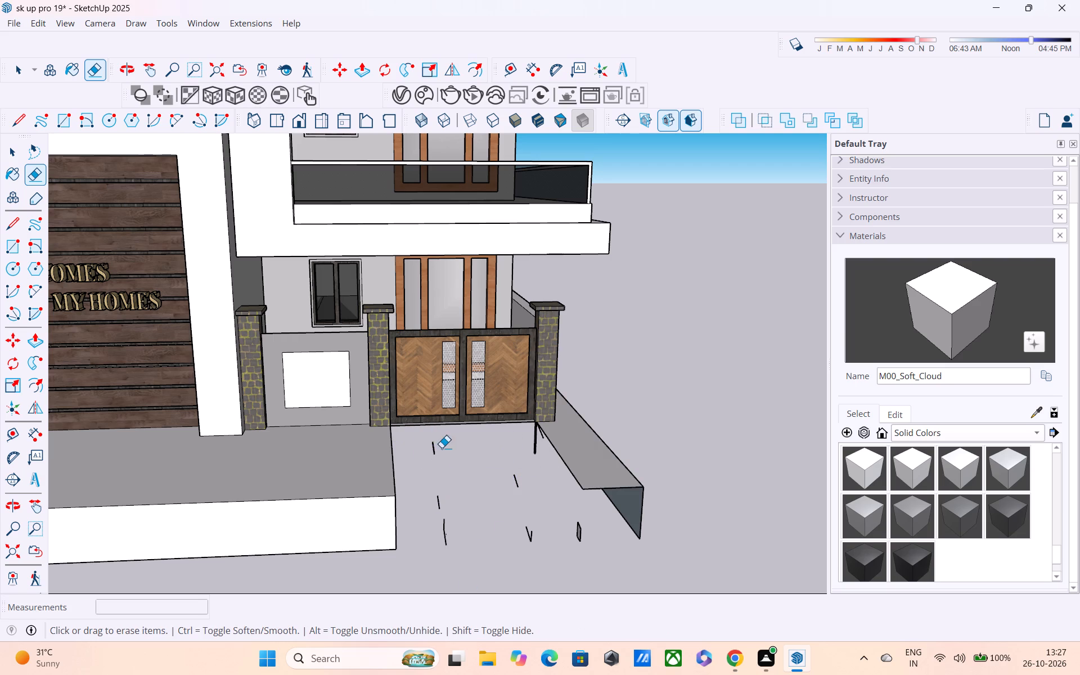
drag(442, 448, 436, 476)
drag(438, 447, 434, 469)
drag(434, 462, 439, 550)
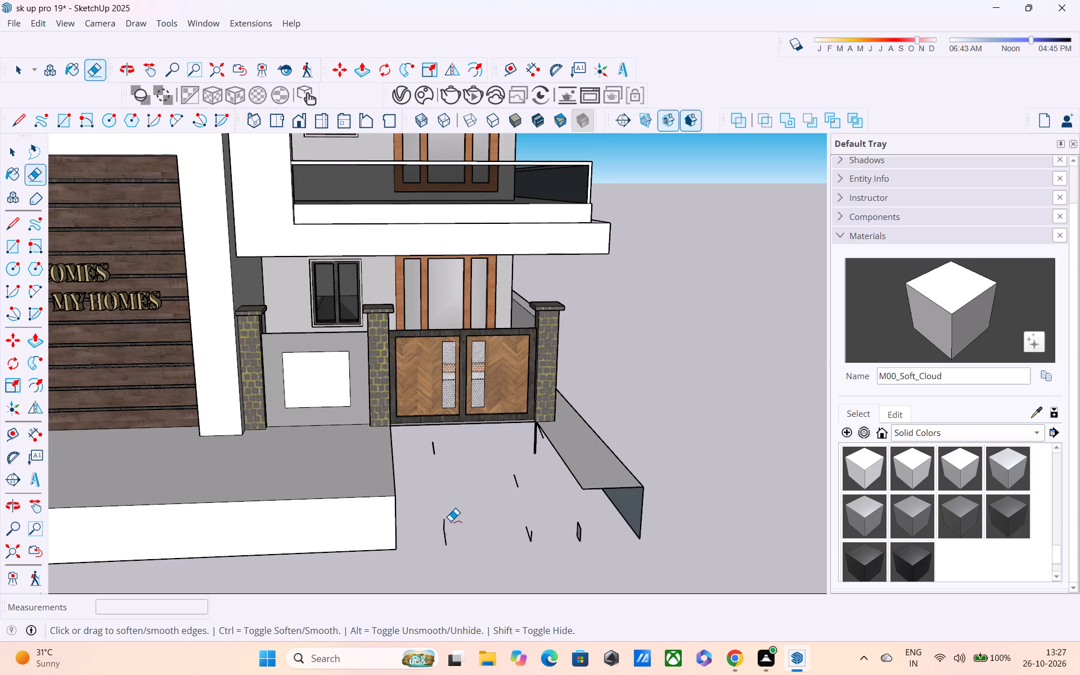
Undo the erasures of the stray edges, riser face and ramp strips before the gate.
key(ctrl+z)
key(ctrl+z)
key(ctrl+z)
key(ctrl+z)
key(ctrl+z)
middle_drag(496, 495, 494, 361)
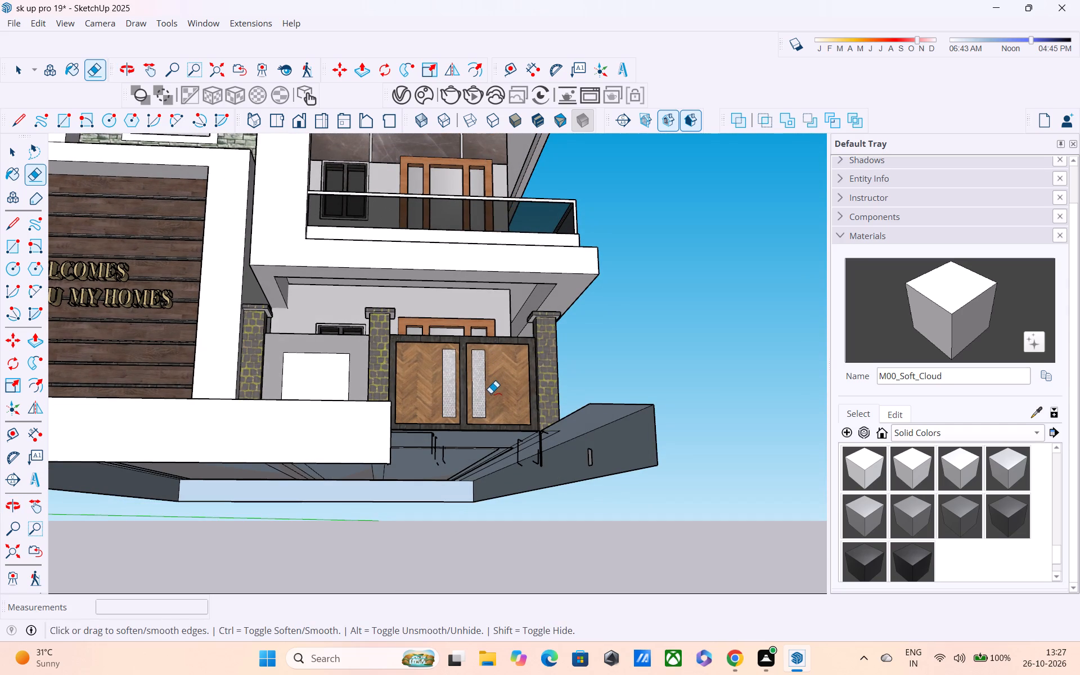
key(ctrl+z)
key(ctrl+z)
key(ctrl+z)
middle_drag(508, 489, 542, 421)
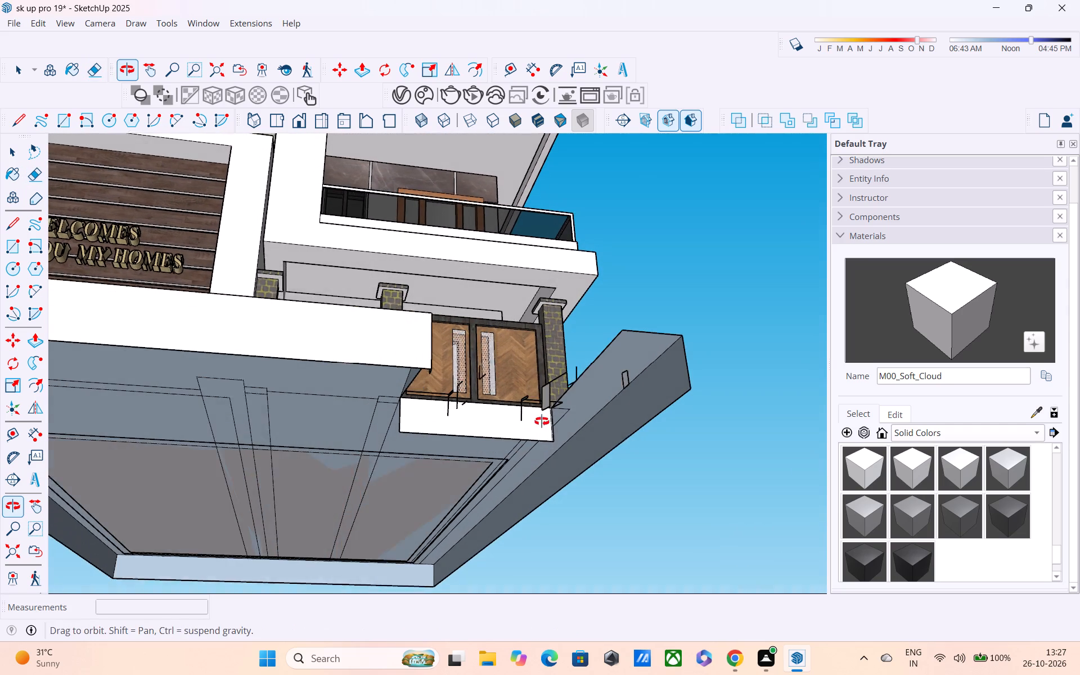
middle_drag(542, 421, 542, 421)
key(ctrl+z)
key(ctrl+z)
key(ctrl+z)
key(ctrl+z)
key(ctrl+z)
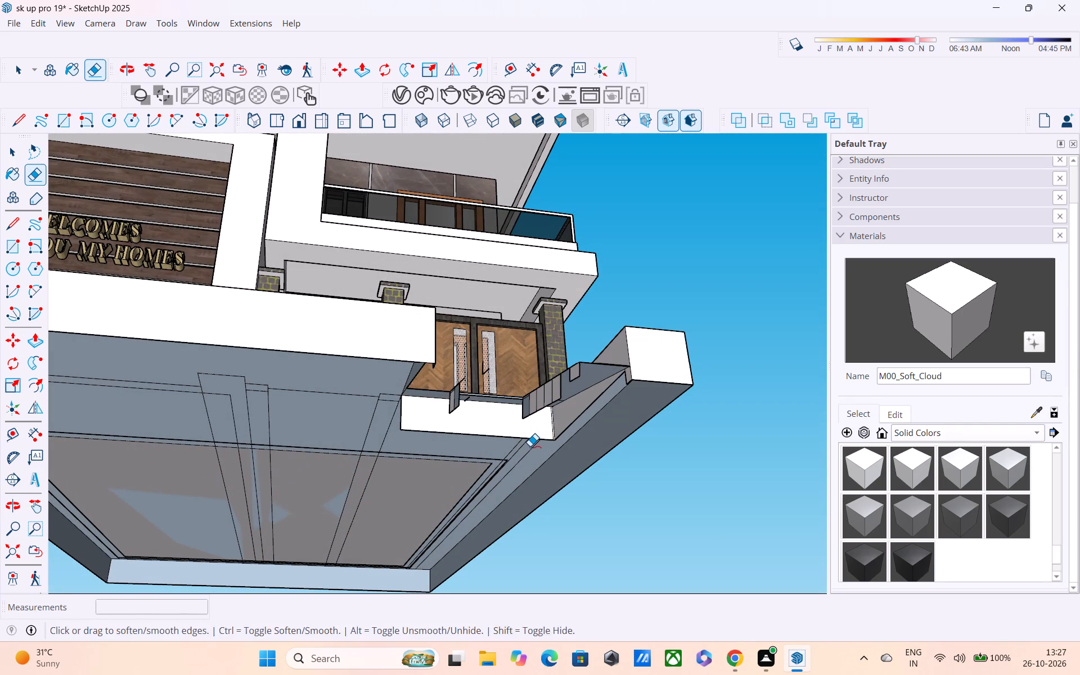
Undo the earlier erasures of the stair panels, the ground's underside and the pocket beneath the central stairs.
key(ctrl+z)
key(ctrl+z)
key(ctrl+z)
key(ctrl+z)
key(ctrl+z)
key(ctrl+z)
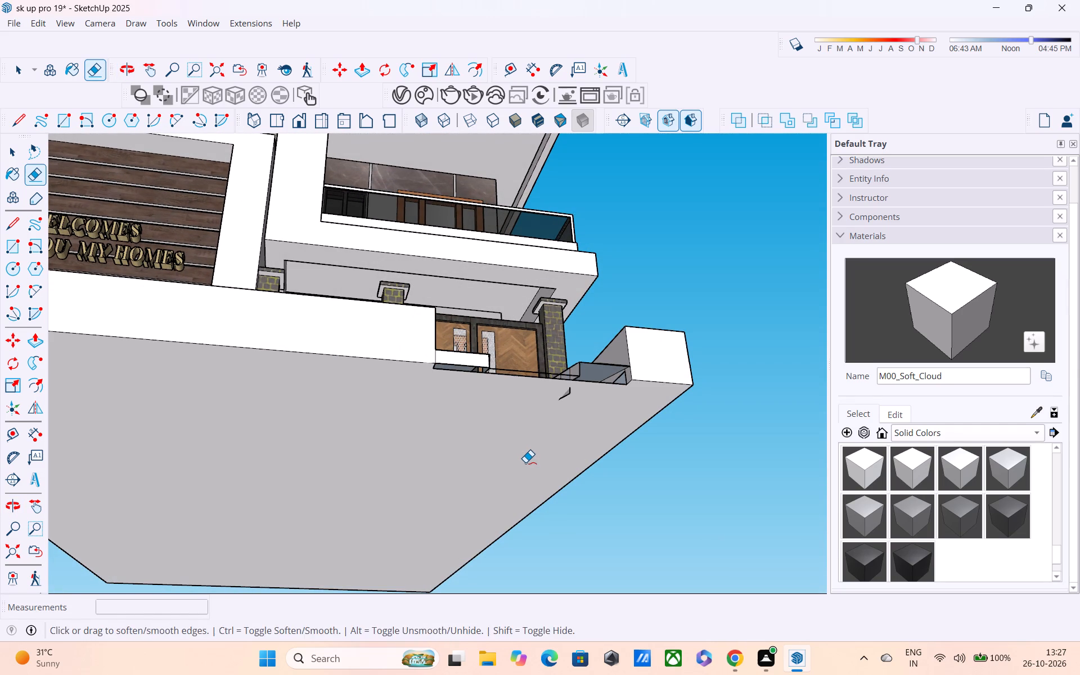
key(ctrl+z)
key(ctrl+z)
key(ctrl+z)
key(ctrl+z)
key(ctrl+z)
key(ctrl+z)
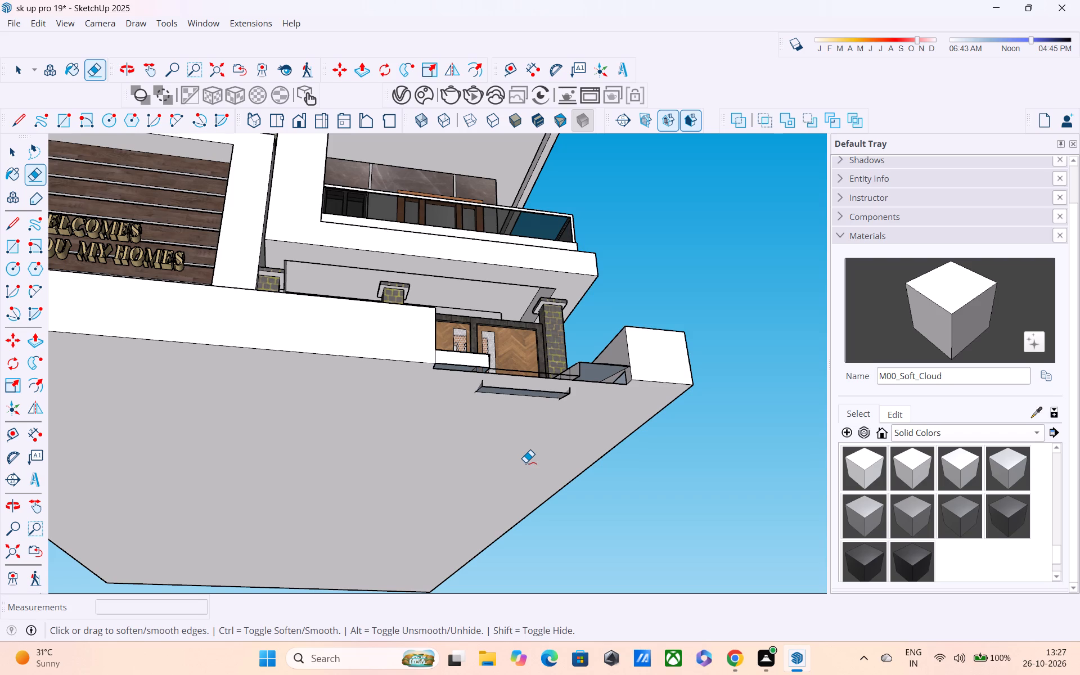
key(ctrl+z)
Soften the edges between the steps of the central stairs inside the ramp opening.
scroll(525, 462, down, 1)
middle_drag(525, 487, 520, 674)
scroll(520, 539, up, 3)
click(512, 533)
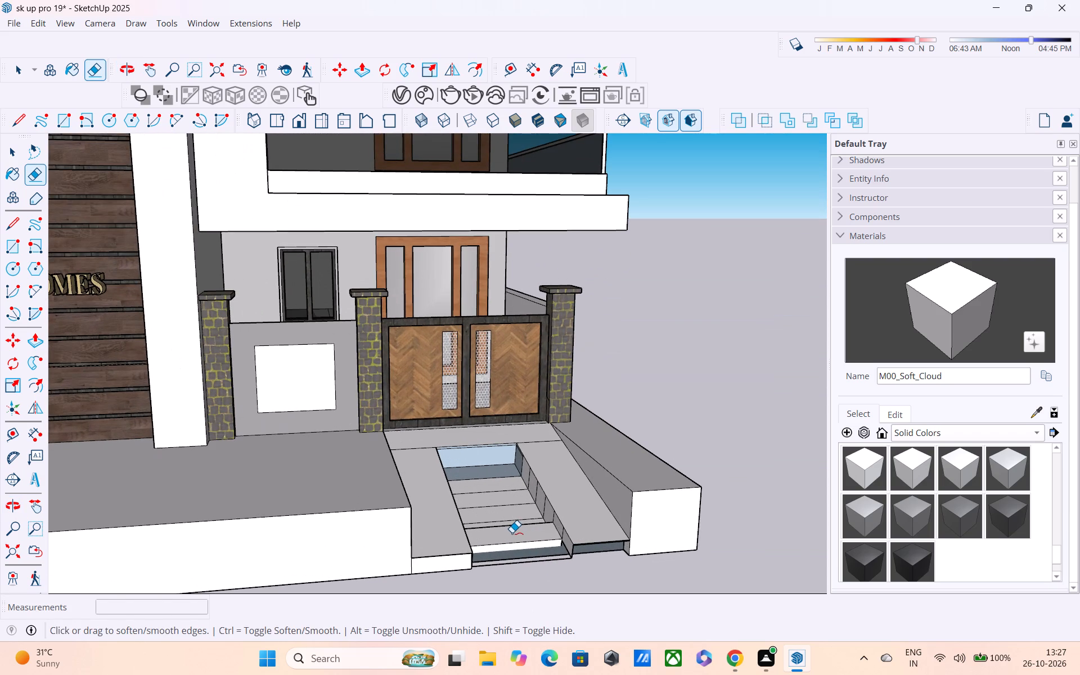
drag(505, 543, 496, 498)
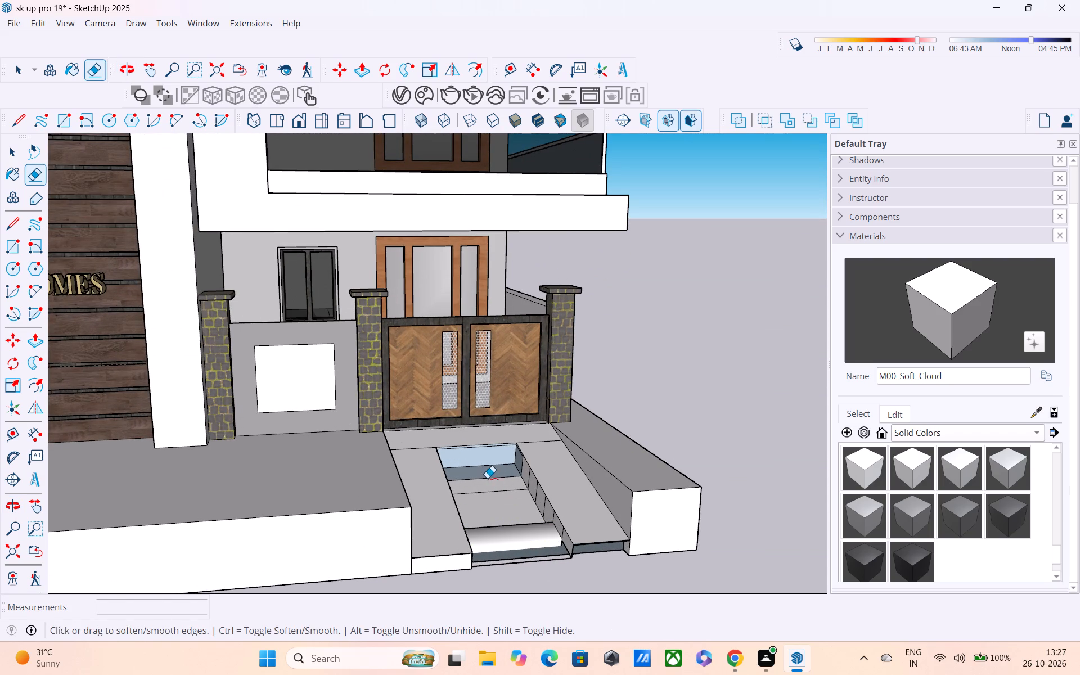
drag(487, 476, 496, 546)
drag(505, 527, 510, 554)
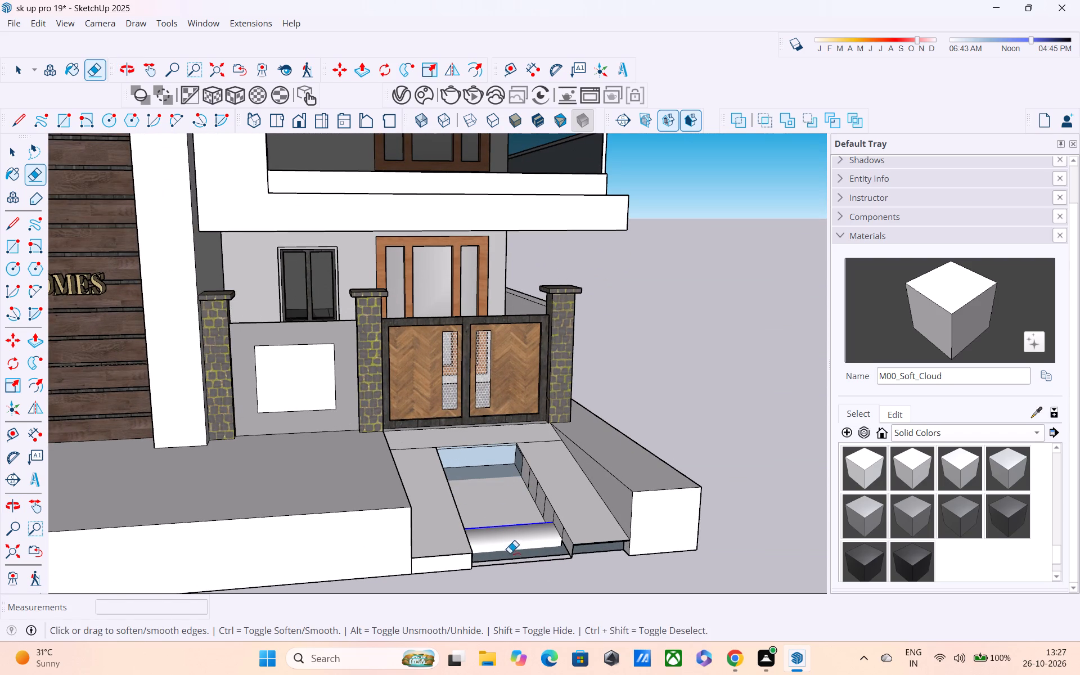
Try to soften the remaining edge of the lowest step and the nearby edges on the stair opening's side wall.
drag(506, 526, 506, 535)
double_click(506, 536)
drag(502, 526, 502, 539)
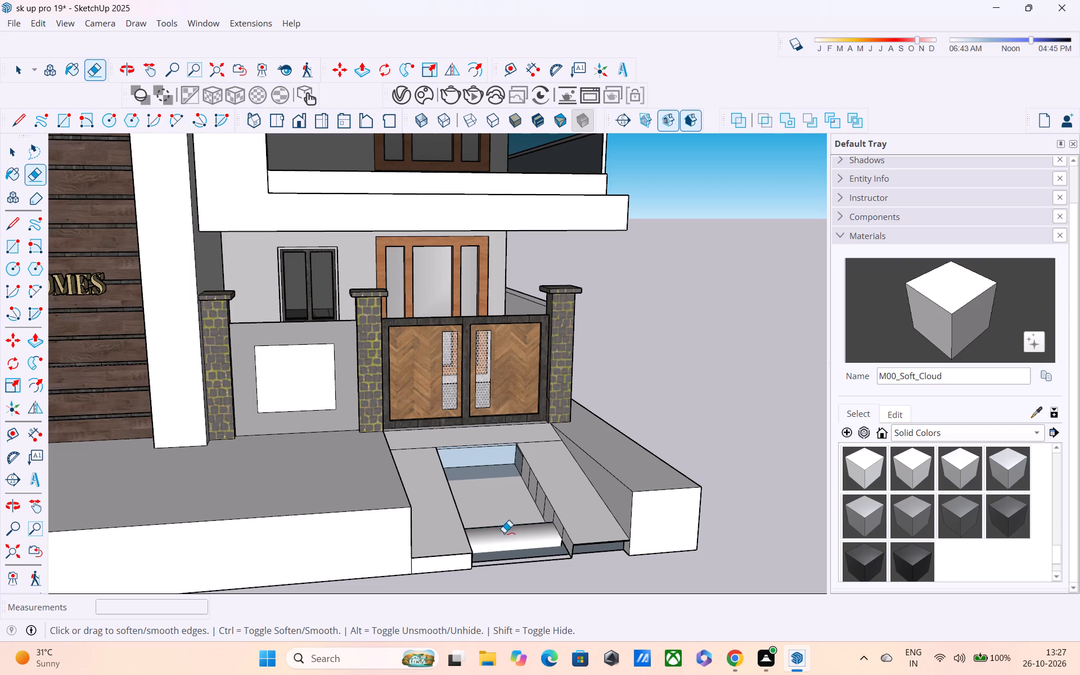
drag(510, 531, 478, 549)
middle_drag(494, 533, 272, 558)
scroll(343, 532, up, 3)
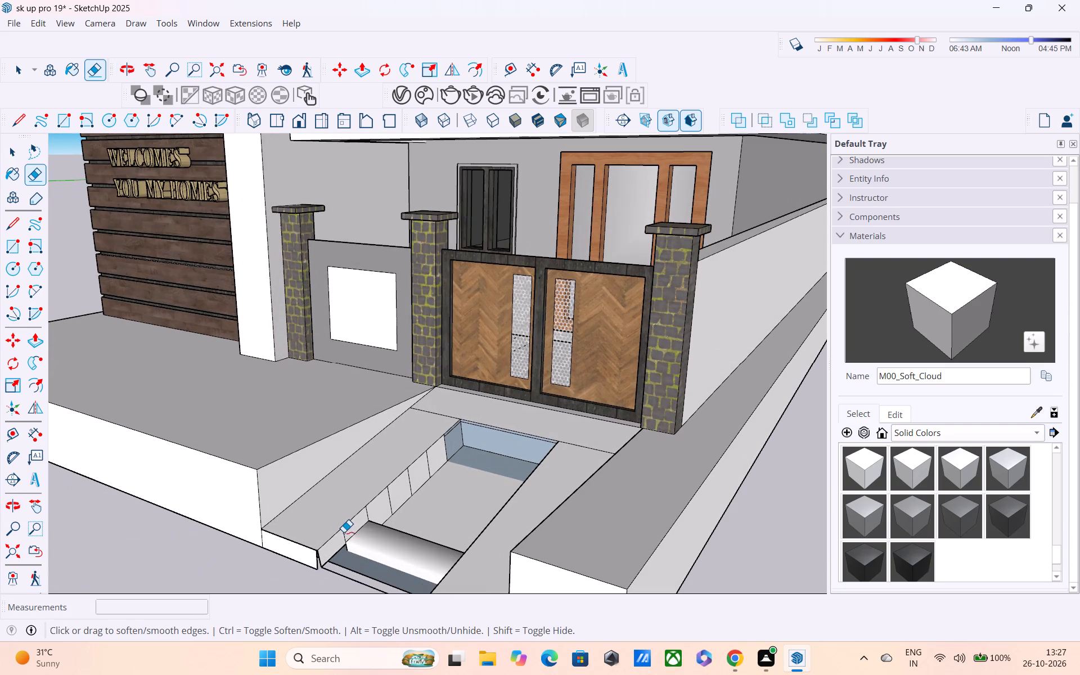
click(363, 529)
click(382, 533)
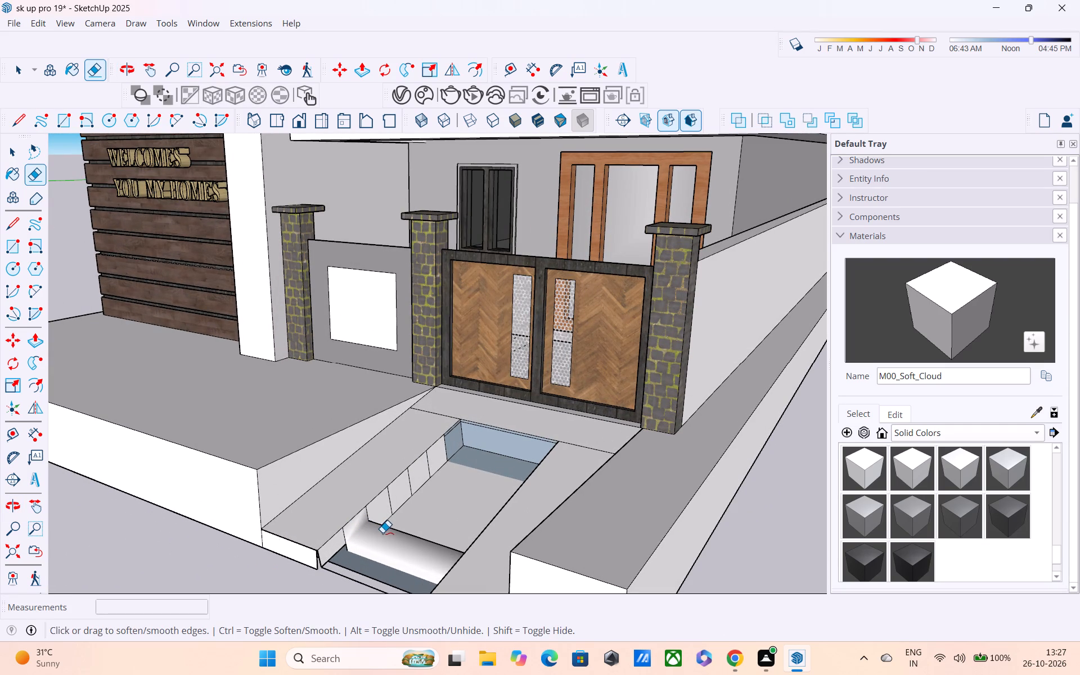
click(388, 530)
triple_click(392, 529)
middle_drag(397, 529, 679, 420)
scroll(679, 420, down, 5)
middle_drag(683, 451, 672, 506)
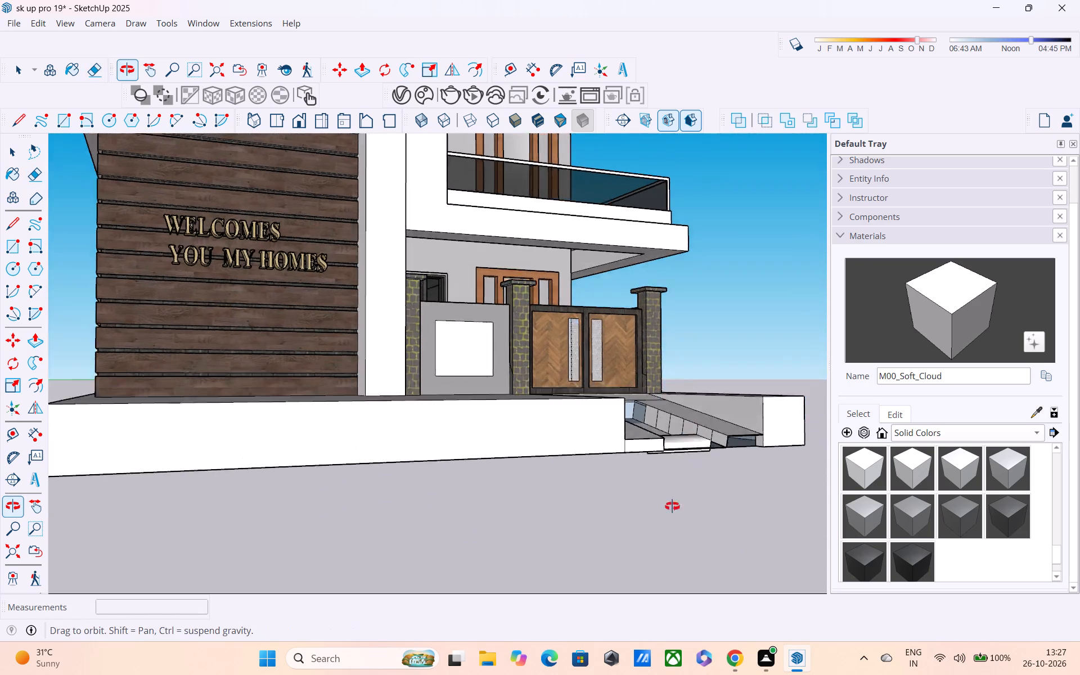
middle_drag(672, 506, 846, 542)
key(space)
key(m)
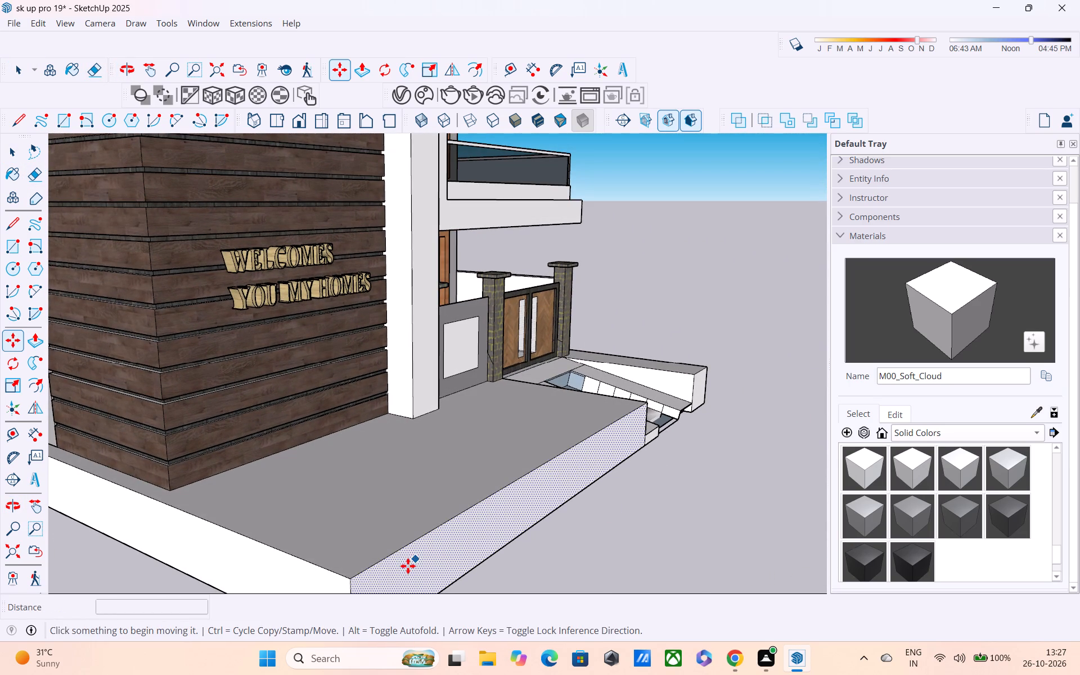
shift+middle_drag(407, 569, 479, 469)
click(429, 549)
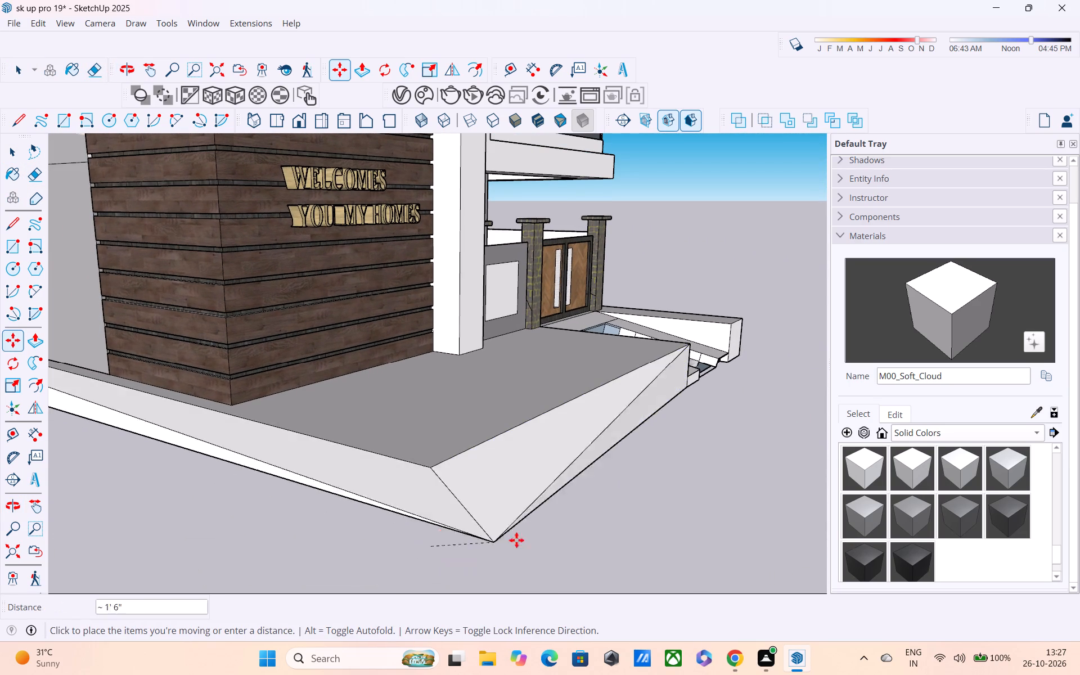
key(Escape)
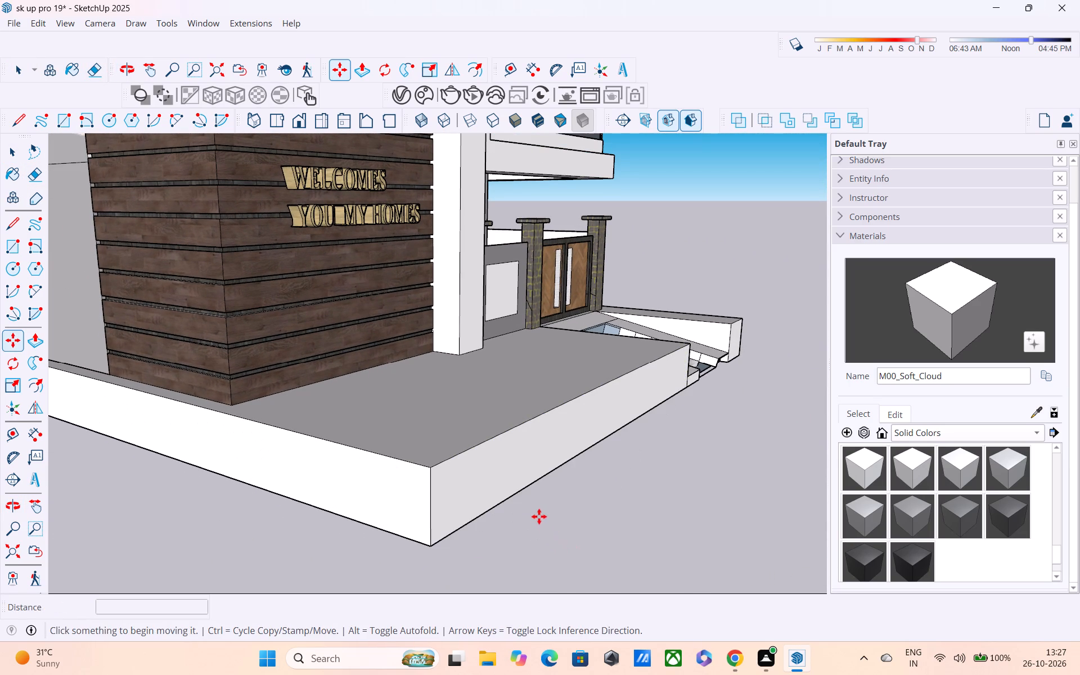
Examine the geometry connected to the front plinth by selecting it all, viewing the plinth and ramp from the corner and front.
key(space)
scroll(523, 458, down, 2)
middle_drag(528, 453, 566, 406)
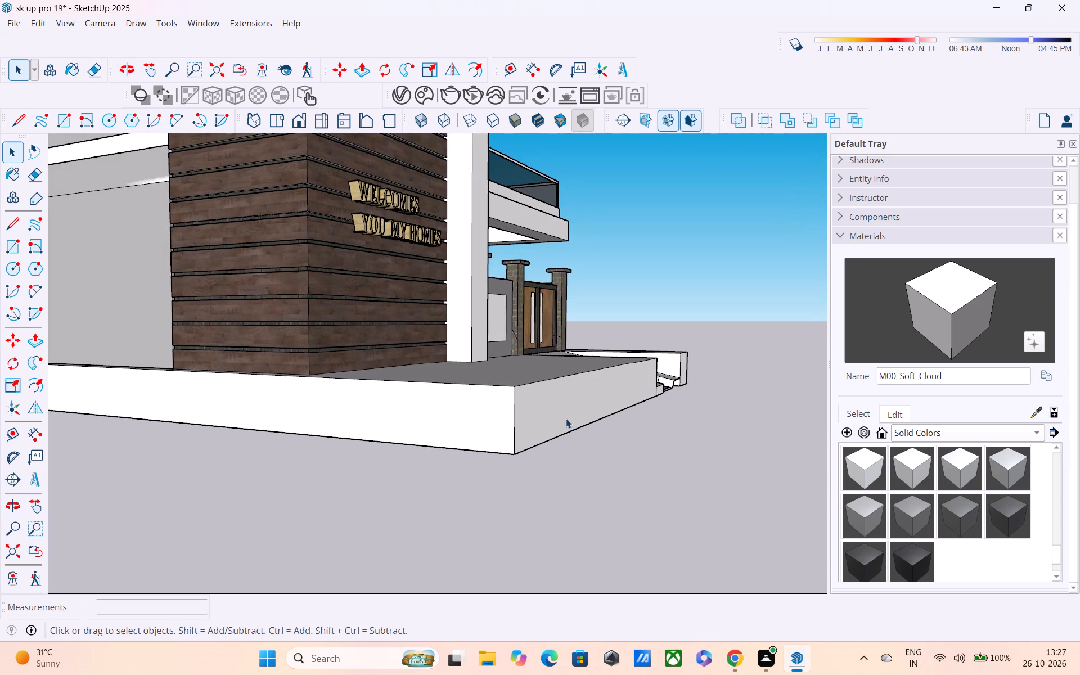
triple_click(566, 418)
scroll(561, 430, down, 4)
scroll(619, 442, up, 1)
middle_drag(619, 442, 228, 486)
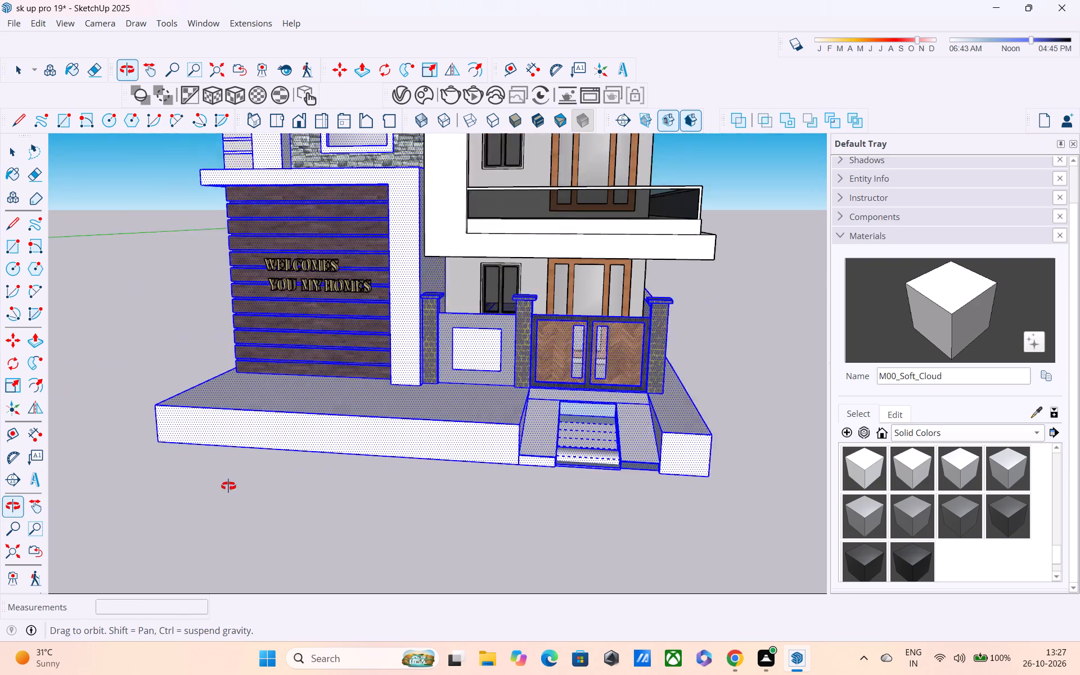
middle_drag(228, 486, 217, 487)
scroll(598, 470, down, 3)
middle_drag(602, 471, 535, 517)
scroll(535, 517, up, 1)
key(space)
click(807, 454)
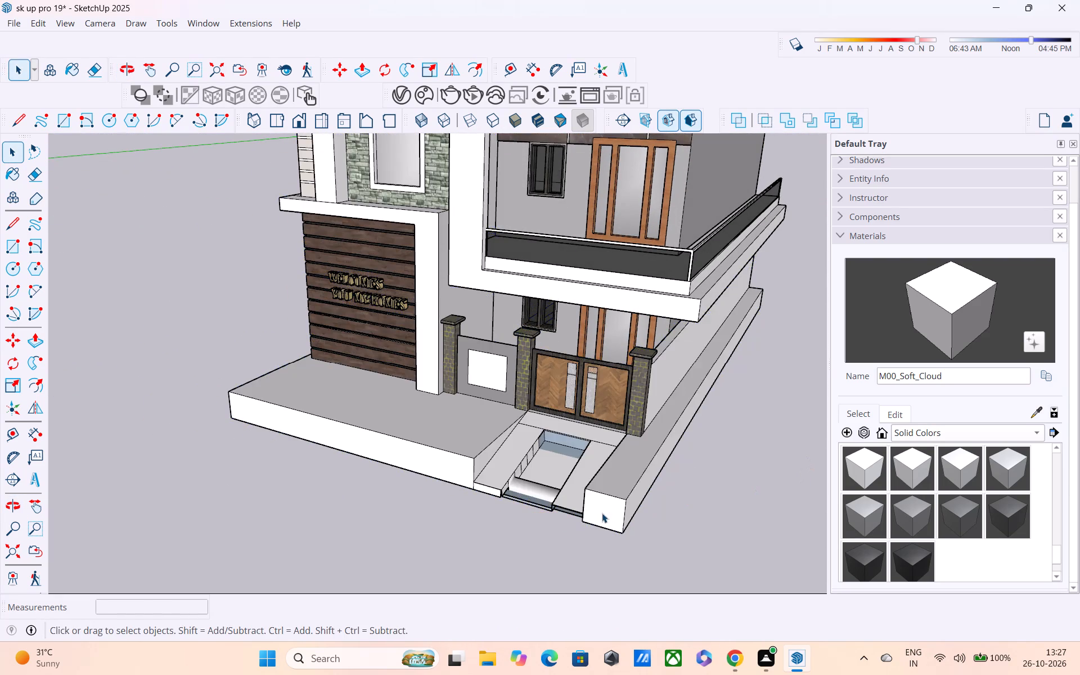
Push the outer side face of the plinth beside the gate inward by about 11 3/16", undoing any further push.
middle_drag(595, 507, 591, 475)
scroll(546, 473, up, 3)
middle_drag(537, 470, 451, 341)
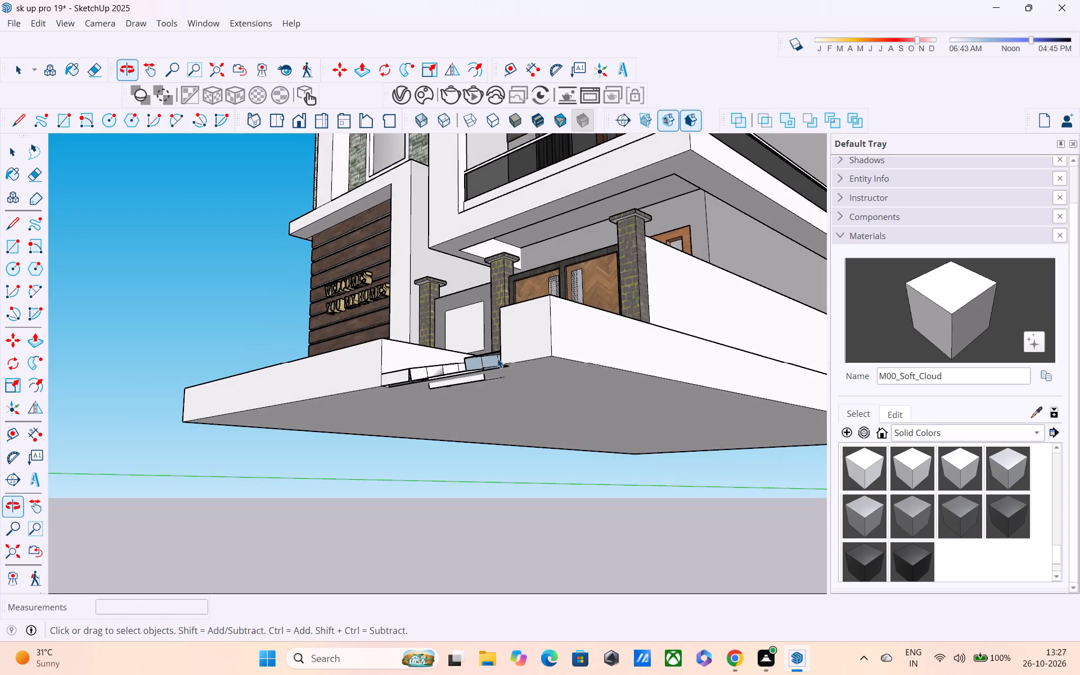
double_click(698, 367)
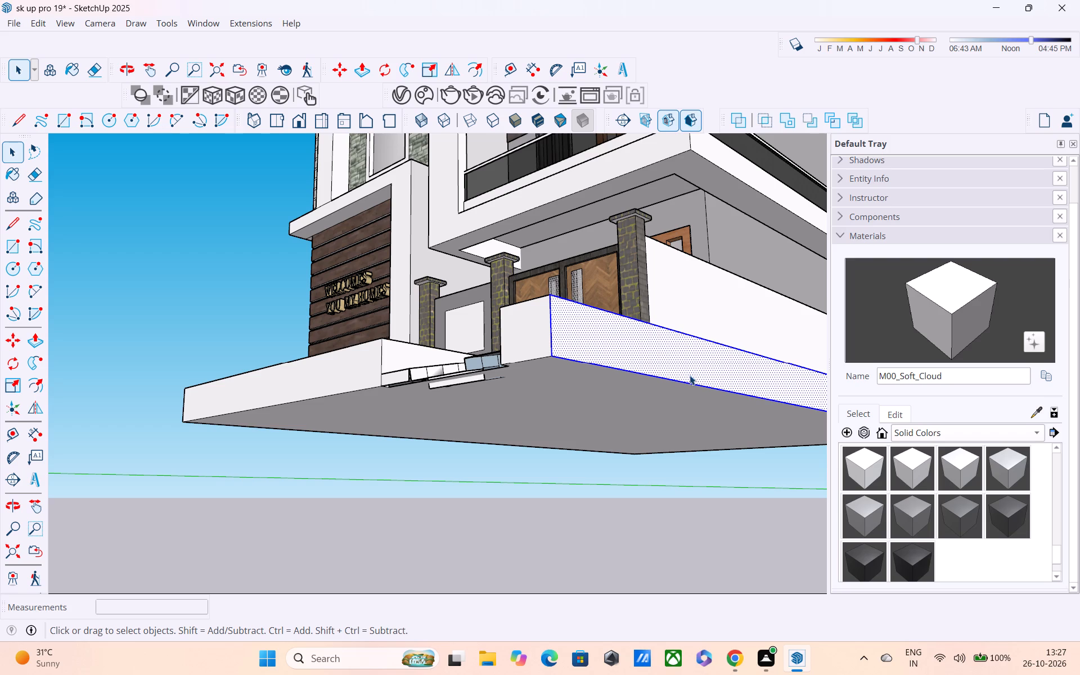
key(p)
click(692, 361)
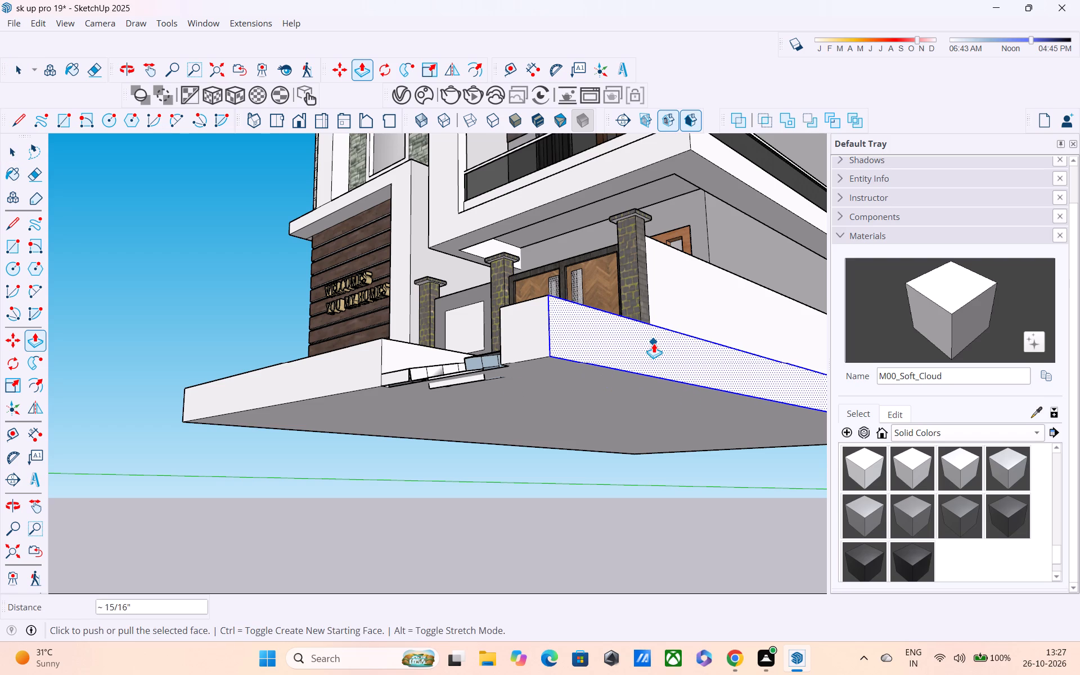
drag(656, 340, 513, 356)
drag(658, 355, 536, 370)
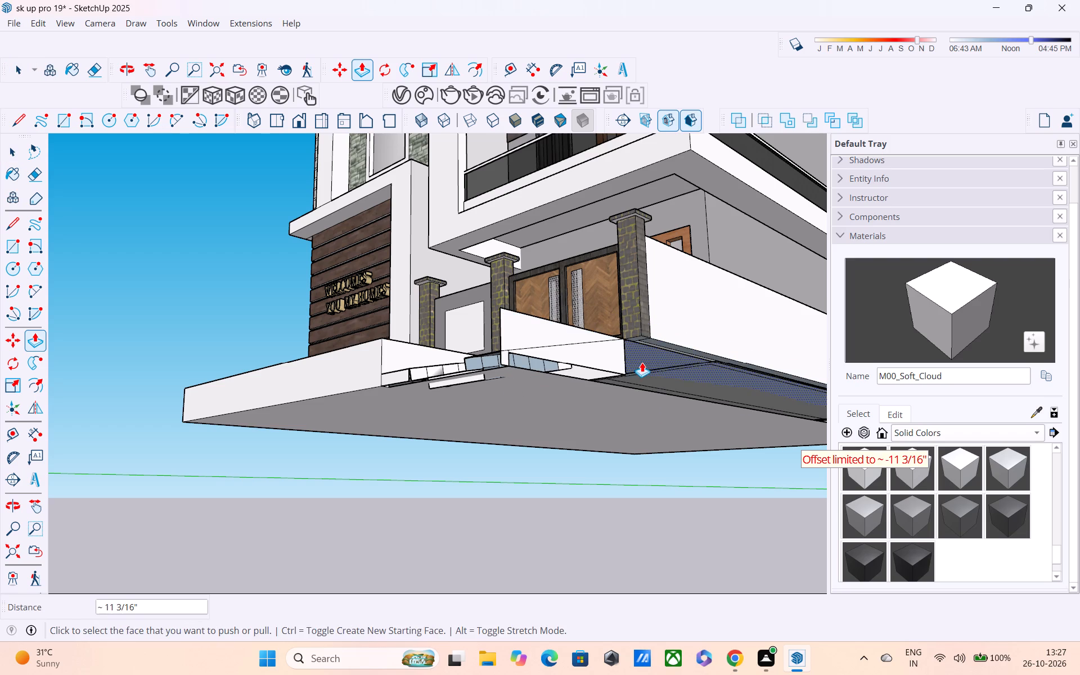
drag(642, 362, 540, 376)
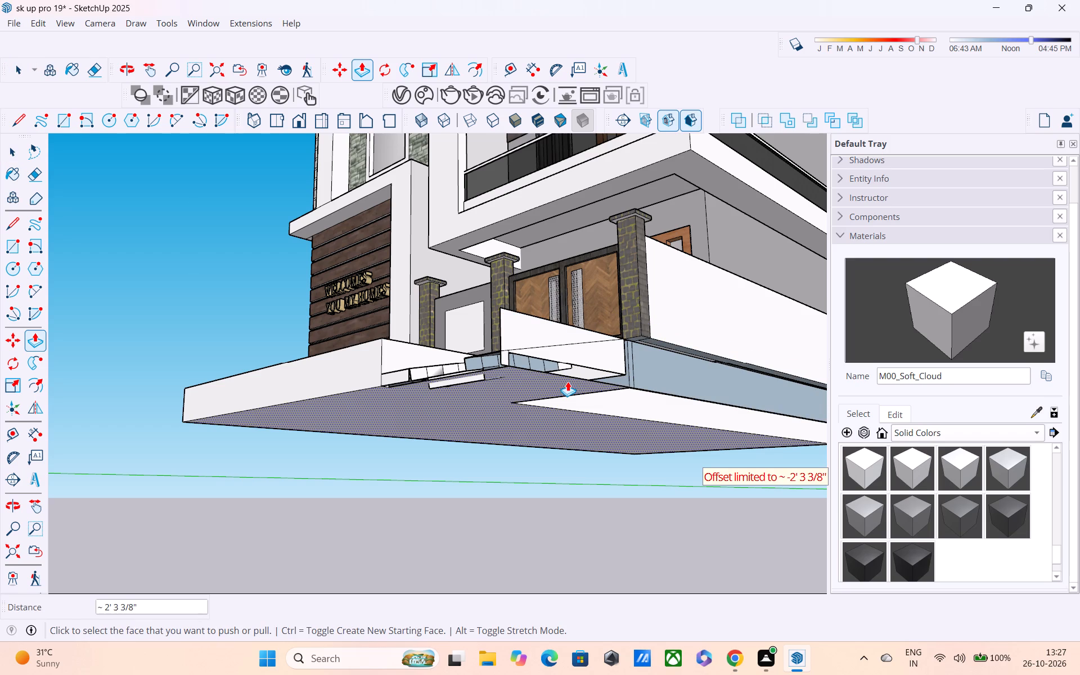
key(ctrl+z)
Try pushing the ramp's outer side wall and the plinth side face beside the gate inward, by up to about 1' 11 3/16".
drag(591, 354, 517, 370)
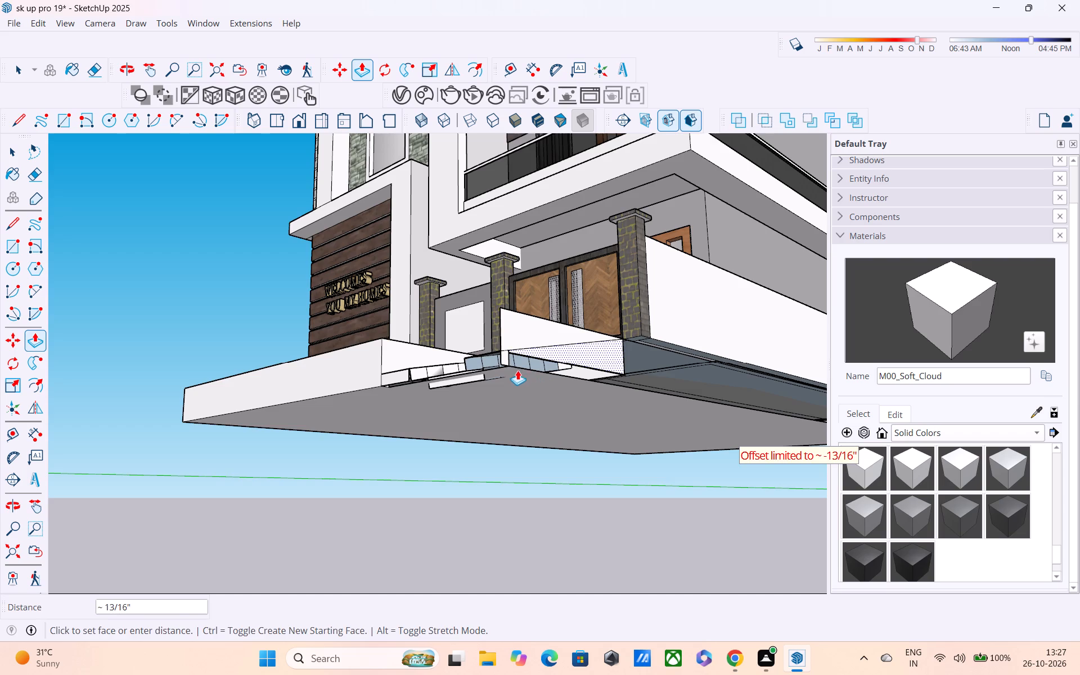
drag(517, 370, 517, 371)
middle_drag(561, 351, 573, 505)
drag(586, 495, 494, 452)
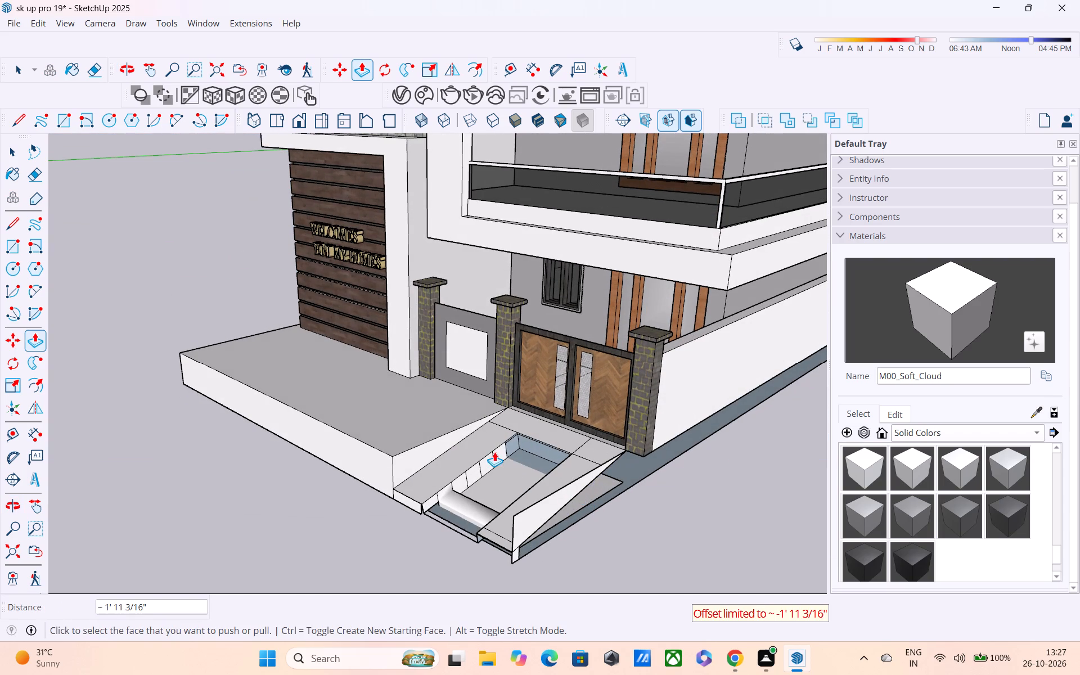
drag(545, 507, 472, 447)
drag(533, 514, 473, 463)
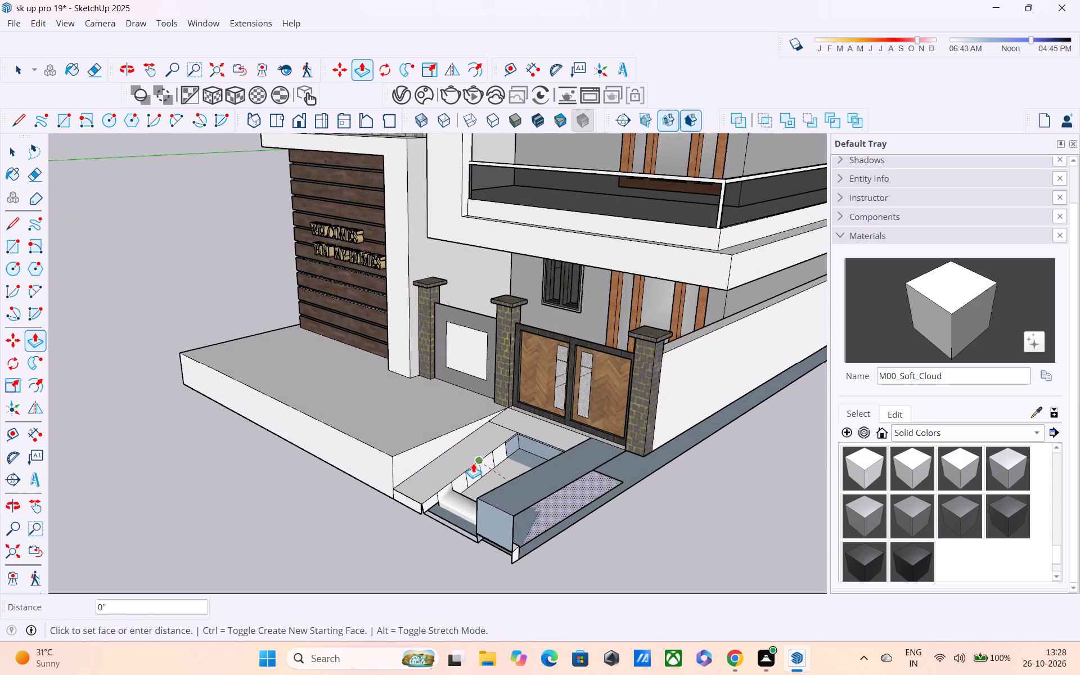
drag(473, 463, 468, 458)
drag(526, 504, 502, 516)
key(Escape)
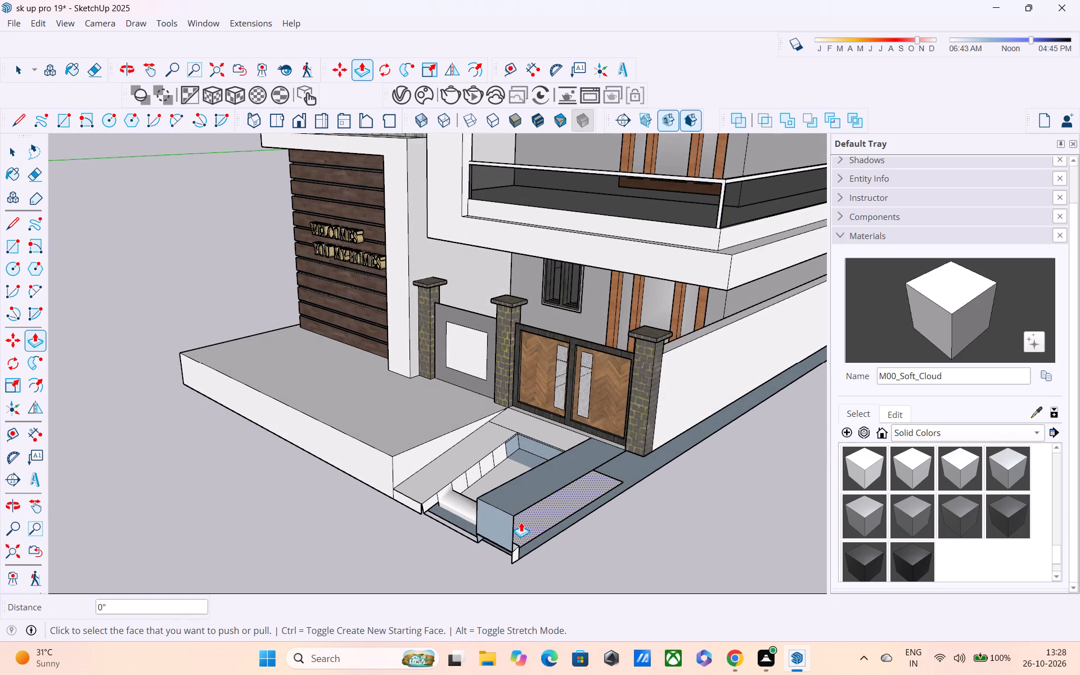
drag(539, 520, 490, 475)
Push the front plinth's side face beside the ramp back by about 7' 1 5/8".
drag(451, 475, 436, 449)
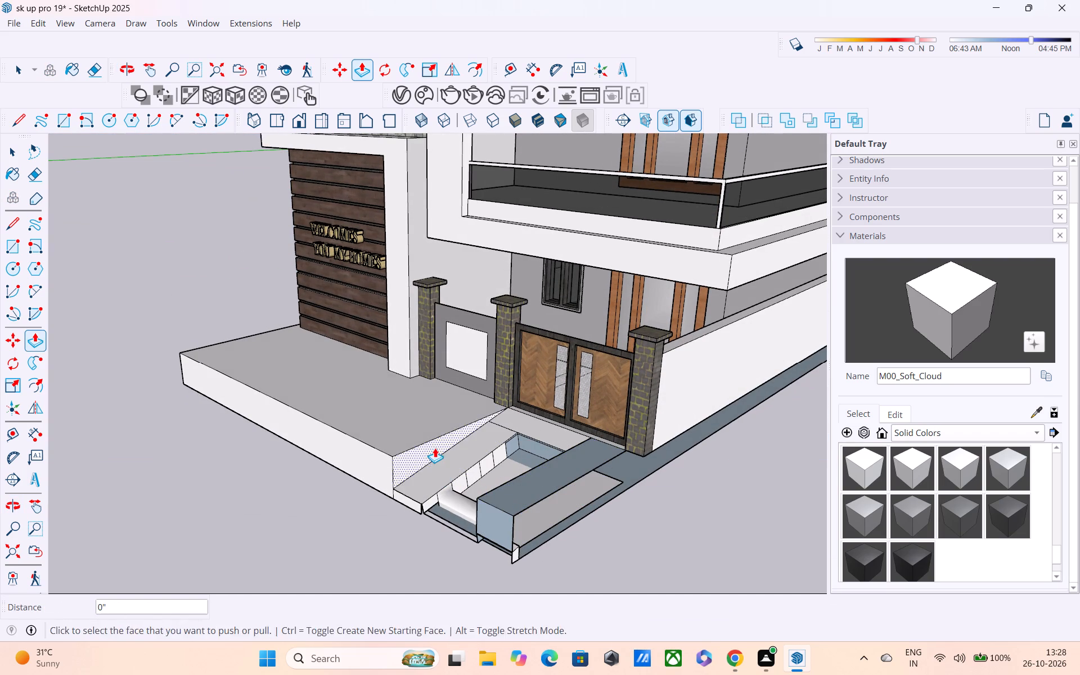
drag(435, 447, 305, 367)
Push the outer end face of the front plinth inward past the corner of the wooden sign wall.
middle_drag(426, 428, 1028, 494)
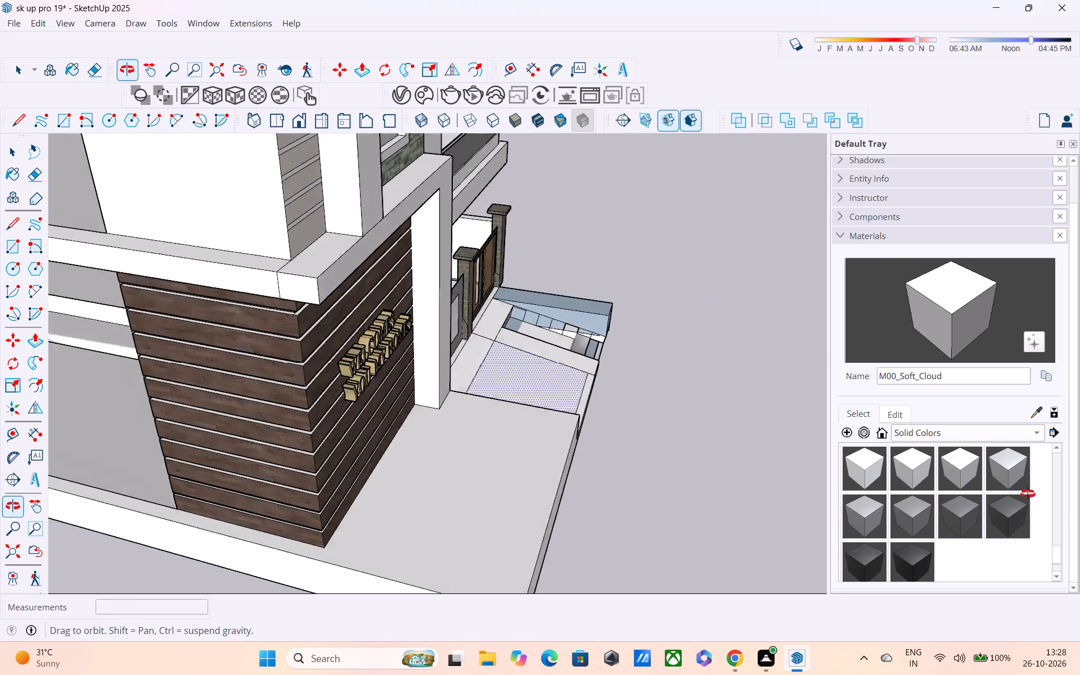
middle_drag(1028, 494, 1039, 486)
shift+middle_drag(580, 581, 608, 410)
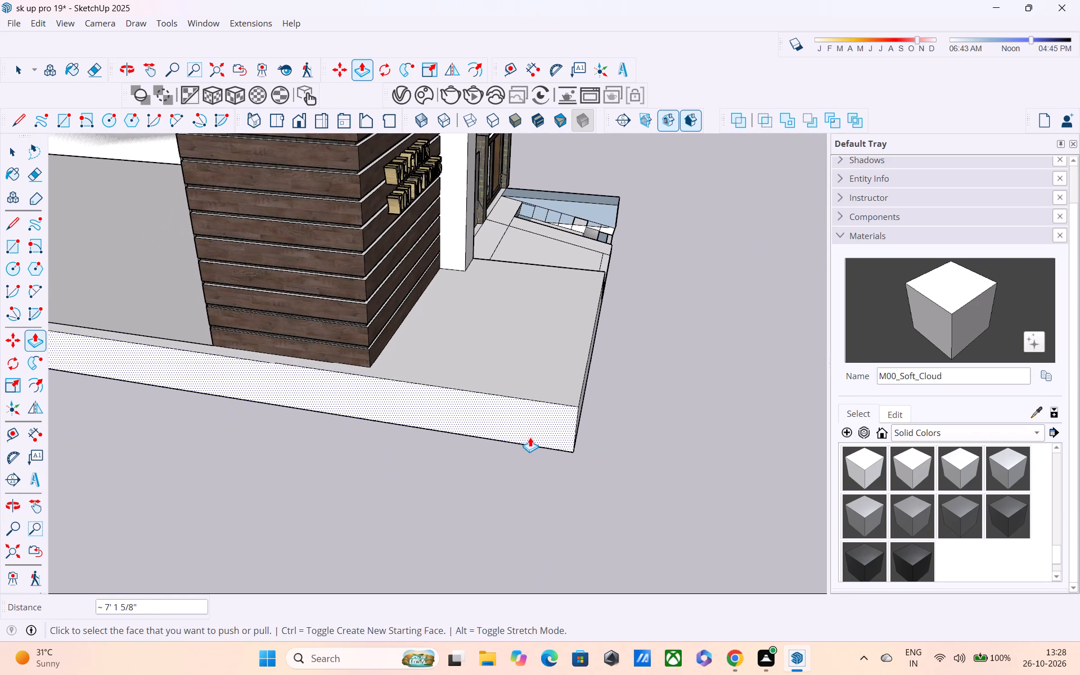
drag(530, 435, 608, 380)
drag(520, 420, 624, 376)
middle_drag(596, 382, 587, 314)
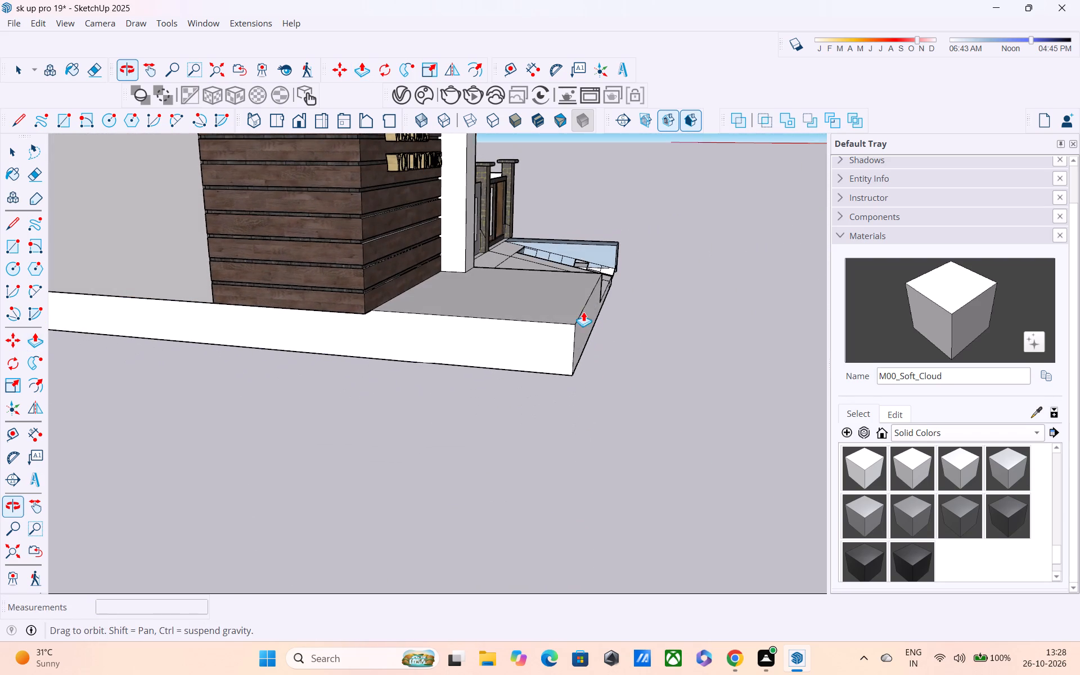
drag(538, 333, 661, 254)
middle_drag(579, 274, 546, 270)
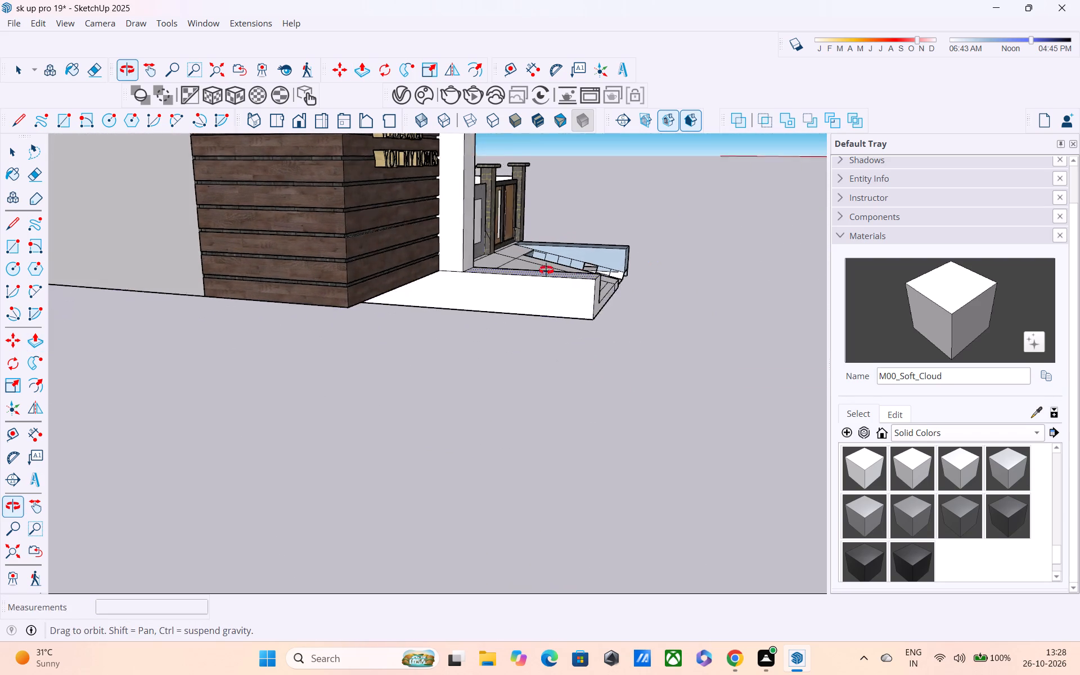
middle_drag(546, 270, 411, 268)
Push the plinth's remaining end faces towards the ramp, by about 6 3/4" and about 7' 1 5/8".
drag(544, 318, 500, 304)
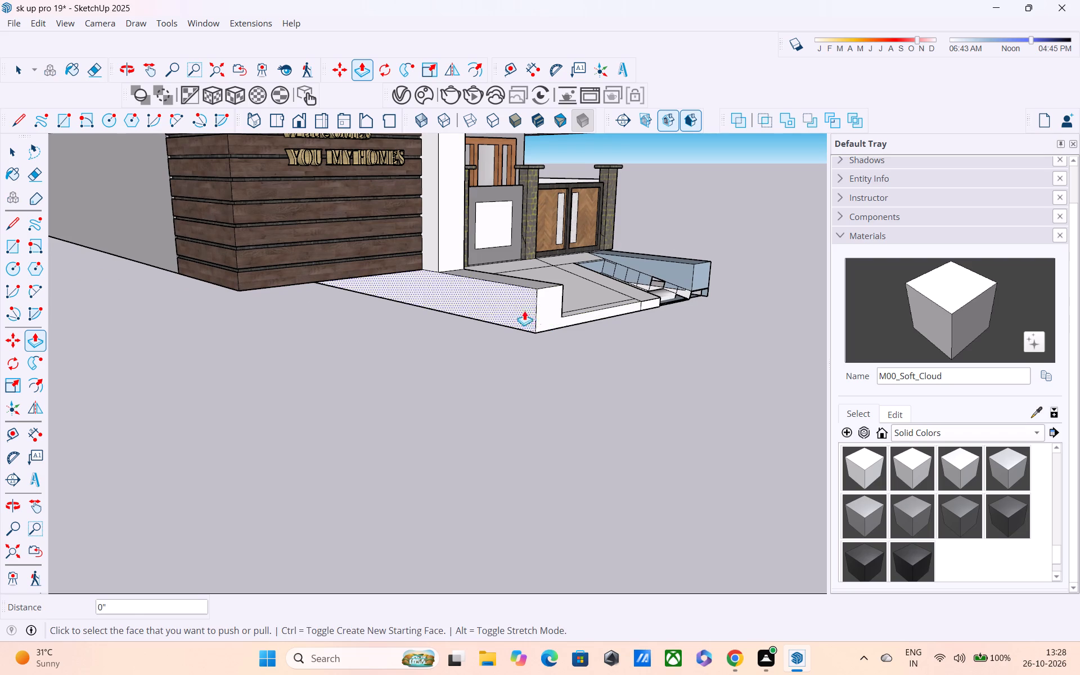
drag(560, 321, 541, 312)
drag(489, 316, 694, 301)
drag(529, 303, 686, 296)
drag(522, 304, 629, 284)
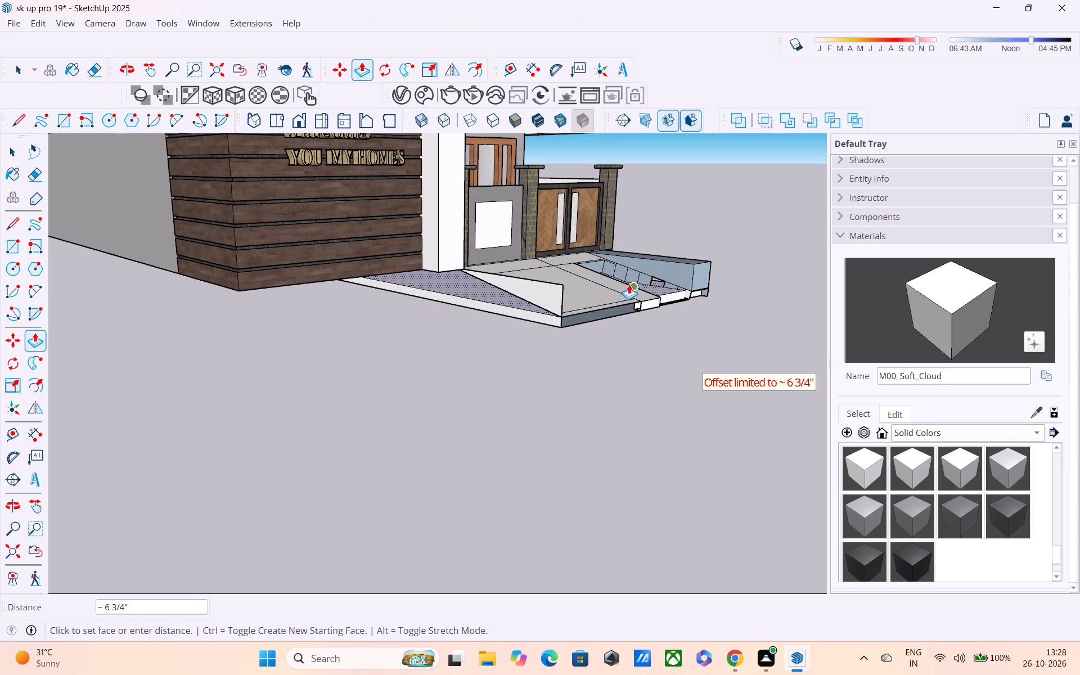
drag(629, 284, 629, 284)
drag(528, 282, 783, 251)
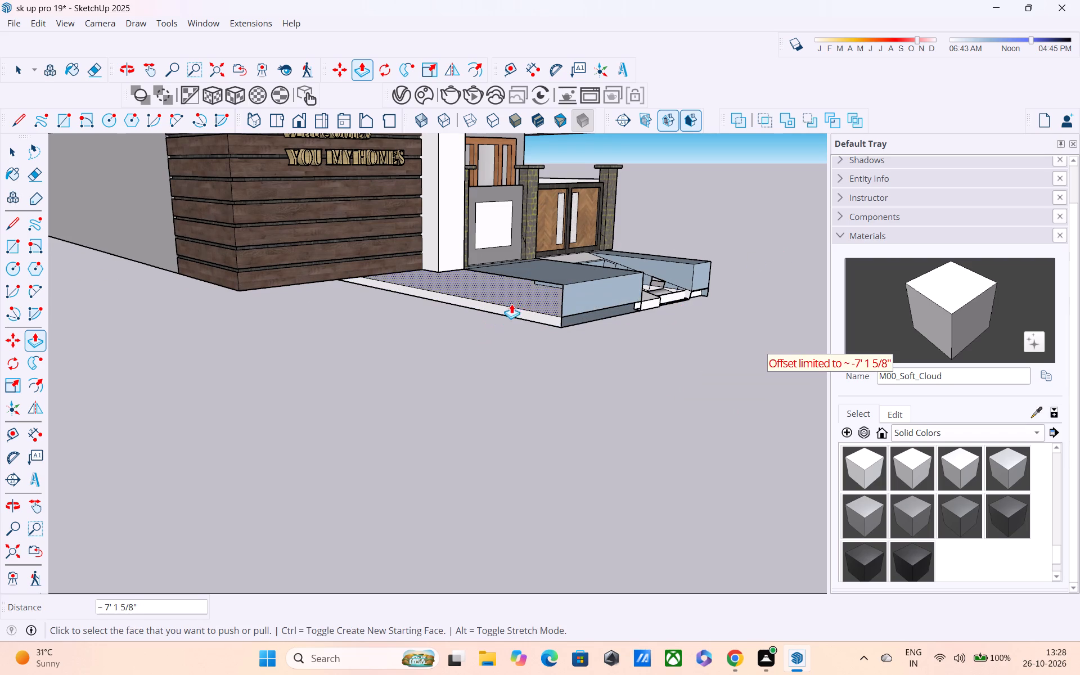
drag(522, 296, 736, 280)
drag(538, 294, 641, 283)
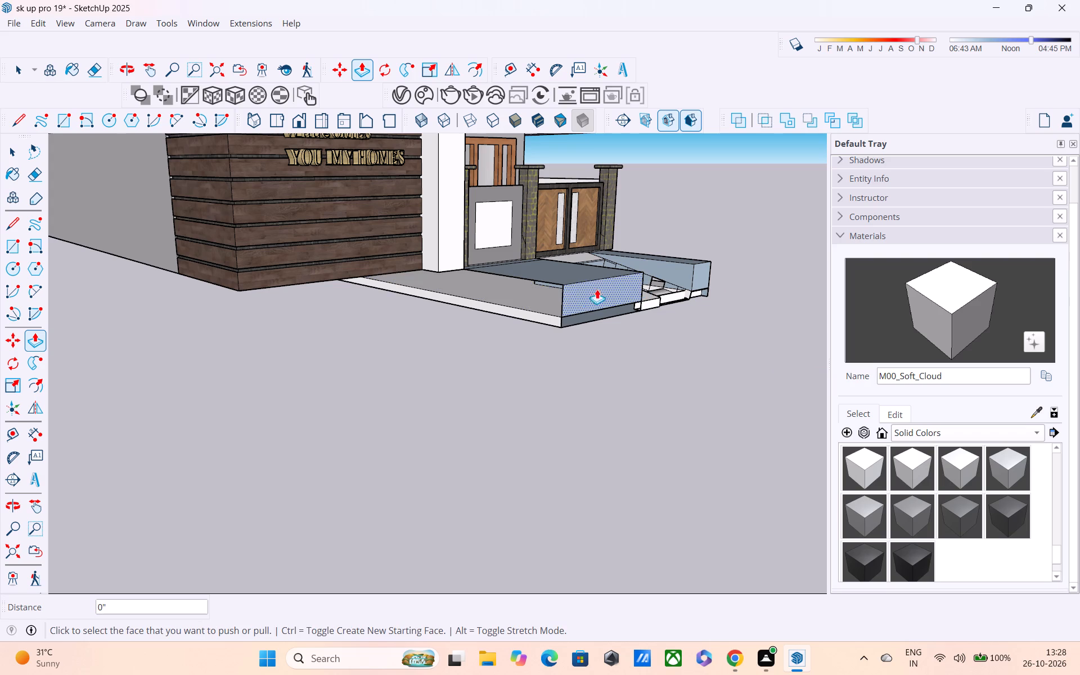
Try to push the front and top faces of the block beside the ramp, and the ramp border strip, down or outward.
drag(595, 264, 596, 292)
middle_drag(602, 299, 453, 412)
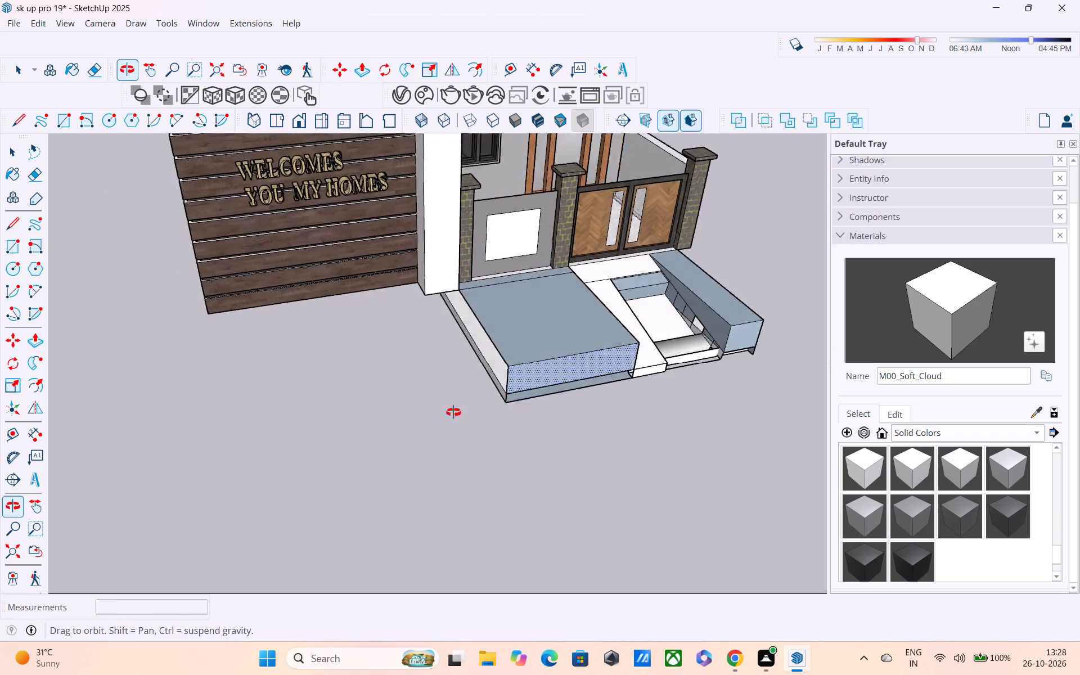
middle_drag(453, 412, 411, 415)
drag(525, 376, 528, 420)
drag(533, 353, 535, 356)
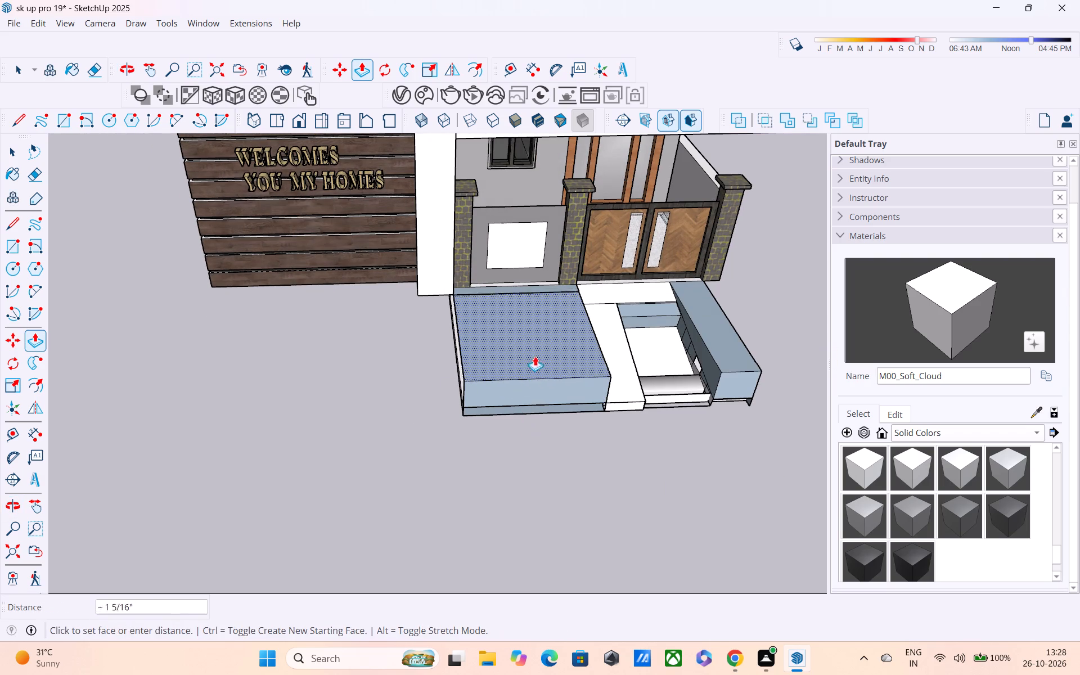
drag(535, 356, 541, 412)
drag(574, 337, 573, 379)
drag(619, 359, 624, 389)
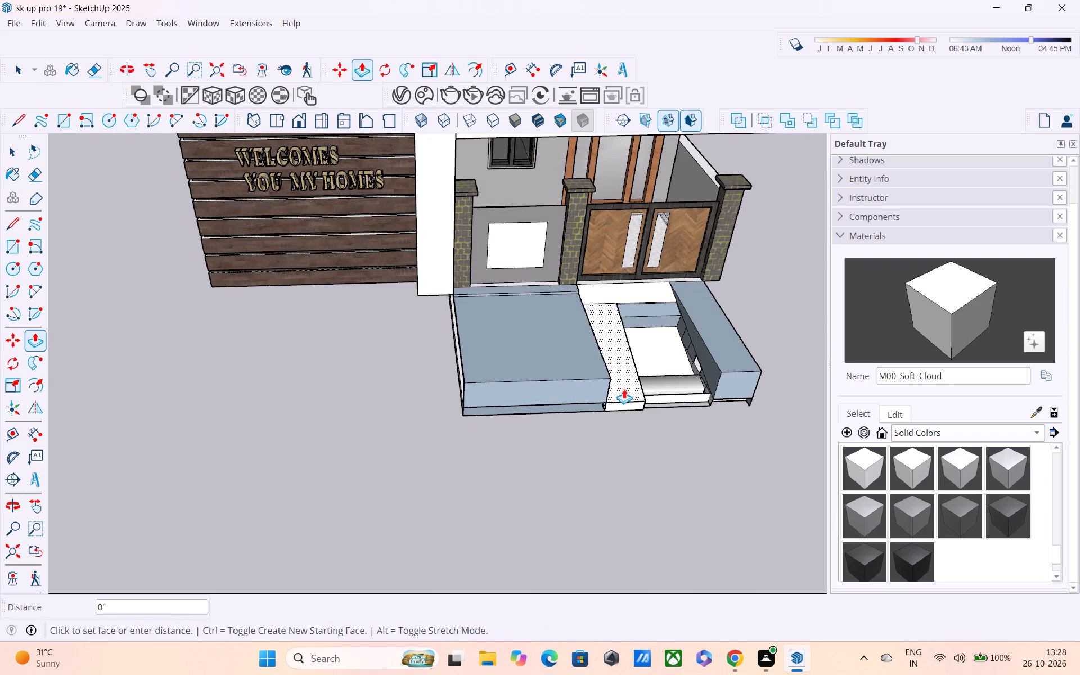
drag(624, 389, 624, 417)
Push the long side faces of the base strips beneath the house inward, taking the last one 2'.
middle_drag(638, 385, 942, 204)
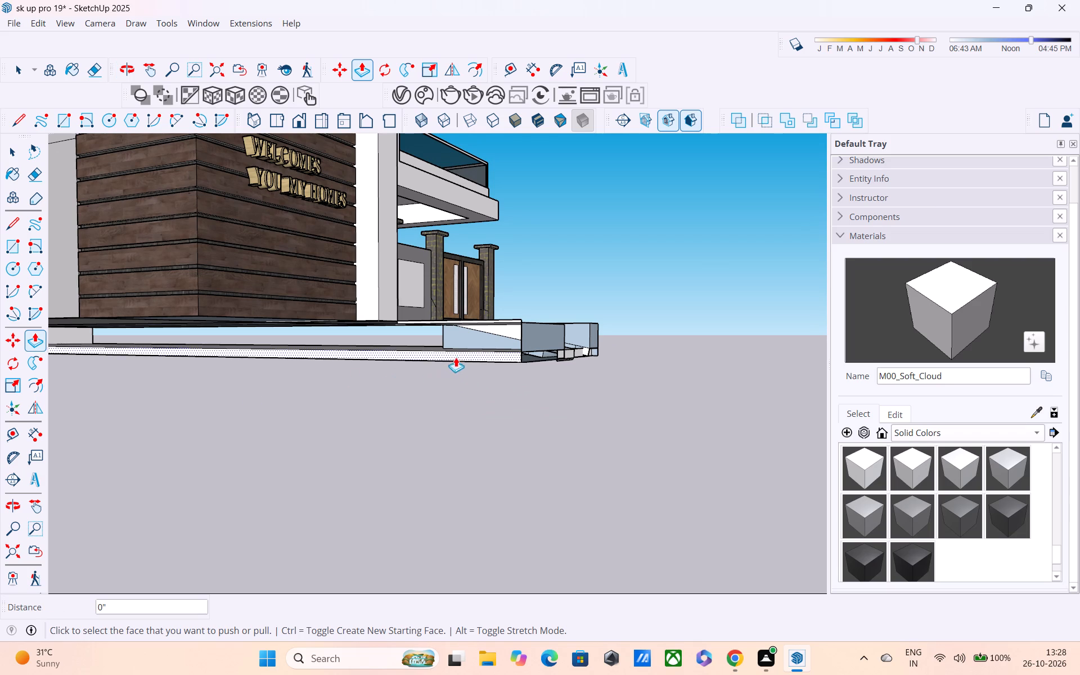
drag(458, 355, 596, 350)
drag(454, 347, 599, 344)
drag(442, 338, 675, 336)
middle_drag(491, 336, 777, 292)
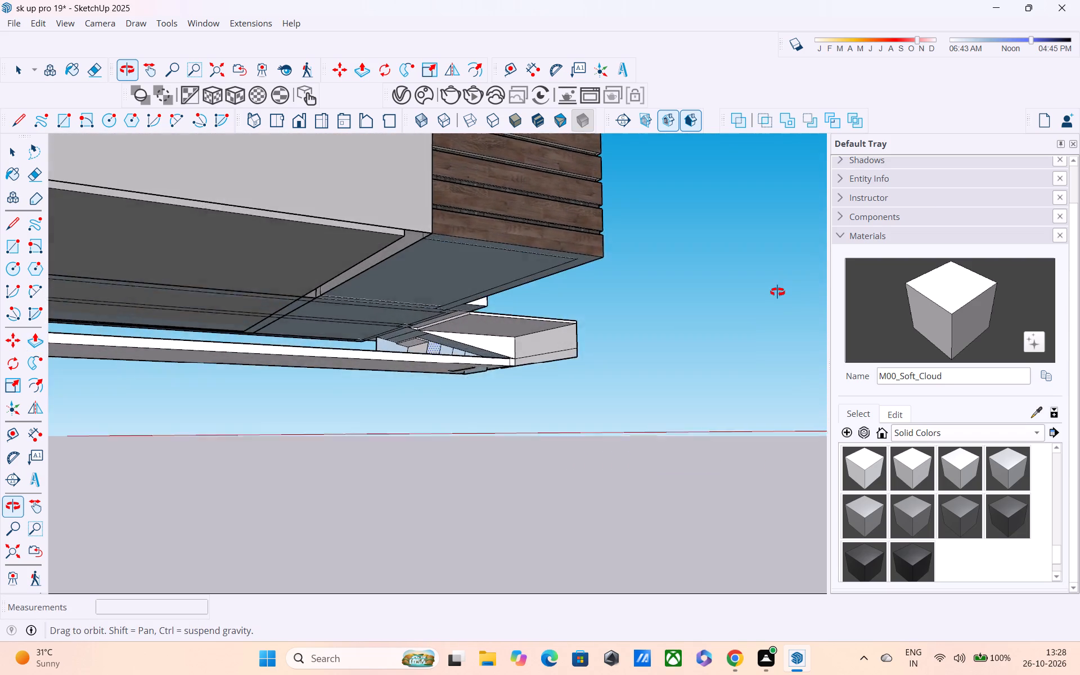
middle_drag(777, 292, 789, 284)
middle_drag(323, 359, 736, 398)
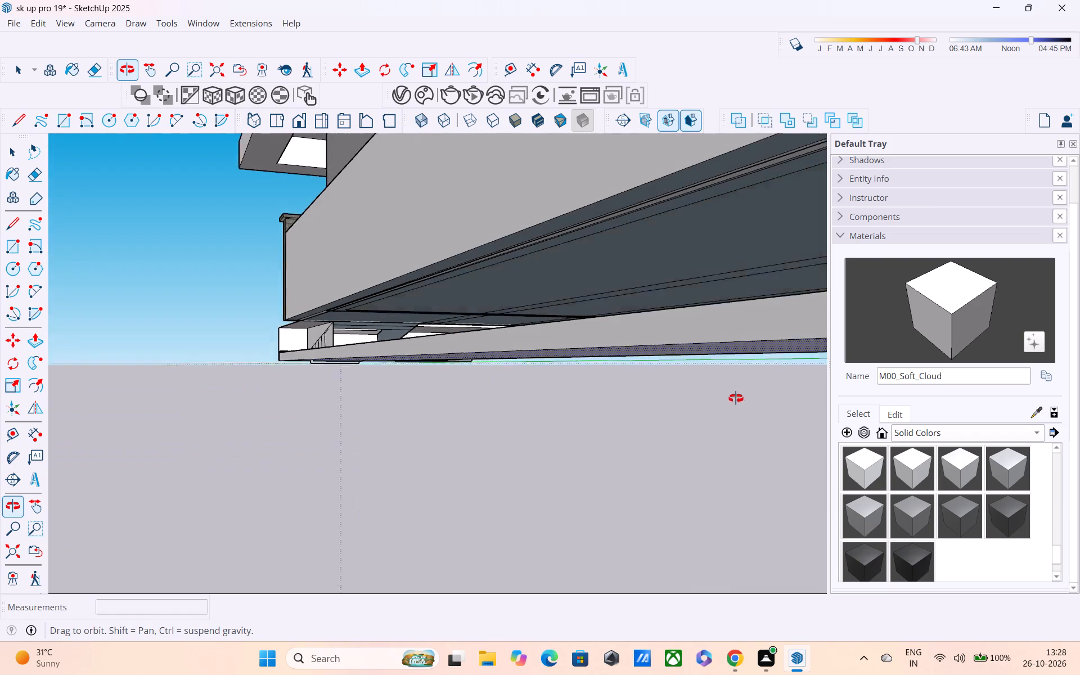
middle_drag(736, 398, 736, 397)
drag(639, 319, 895, 340)
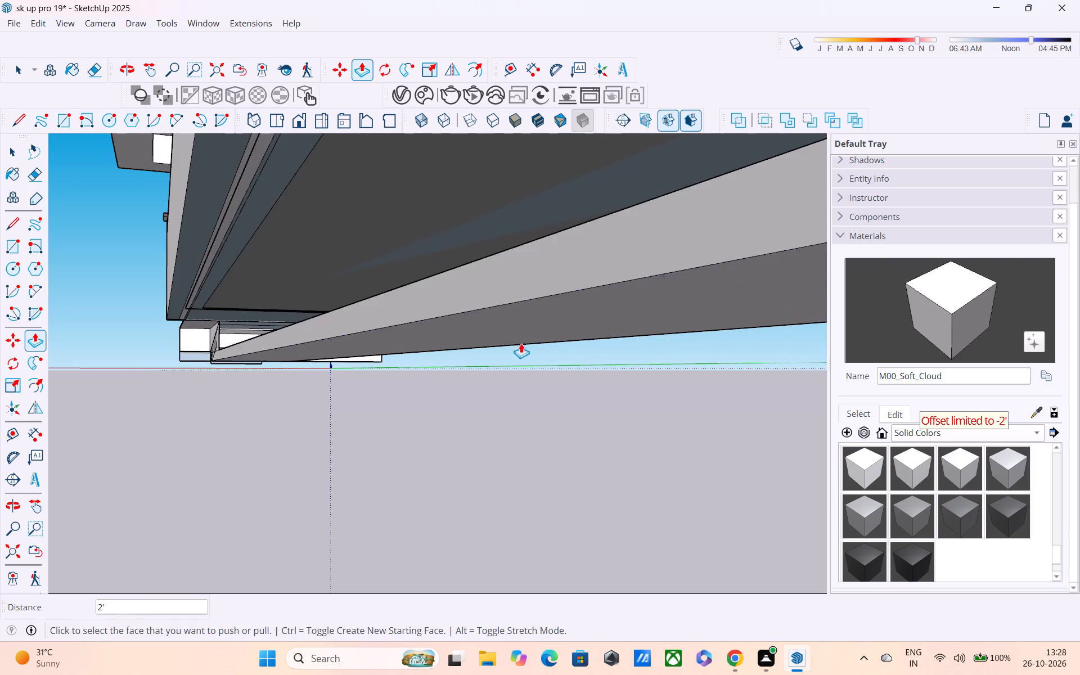
Push the rear end face of the base beneath the house forward by 45'.
scroll(439, 348, down, 5)
middle_drag(525, 354, 376, 354)
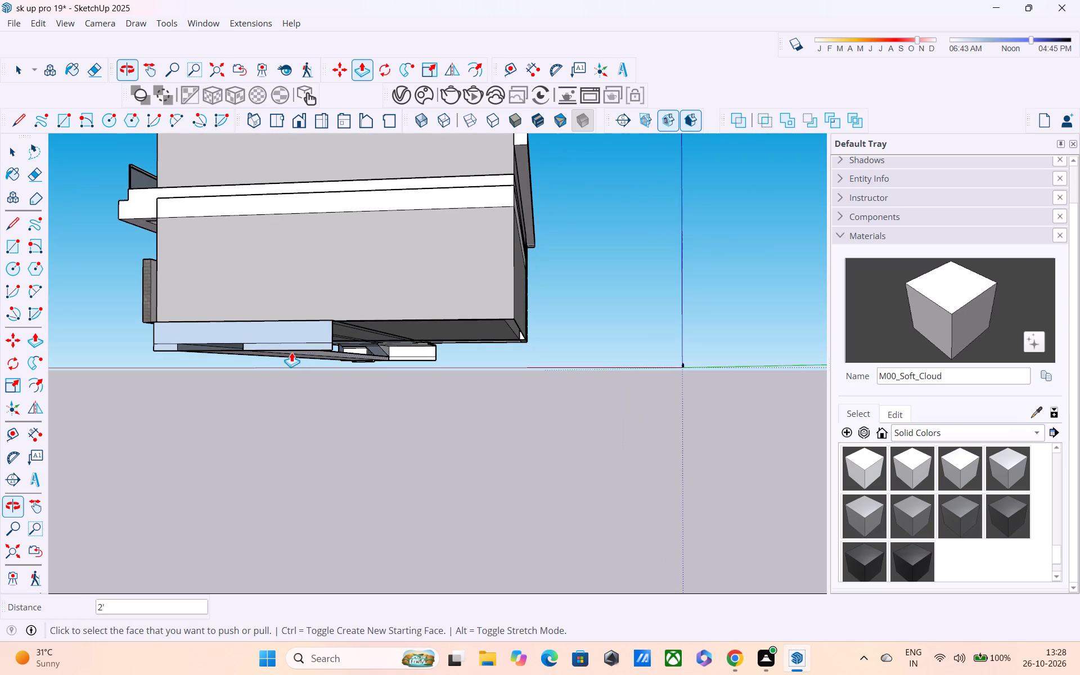
drag(292, 335, 469, 383)
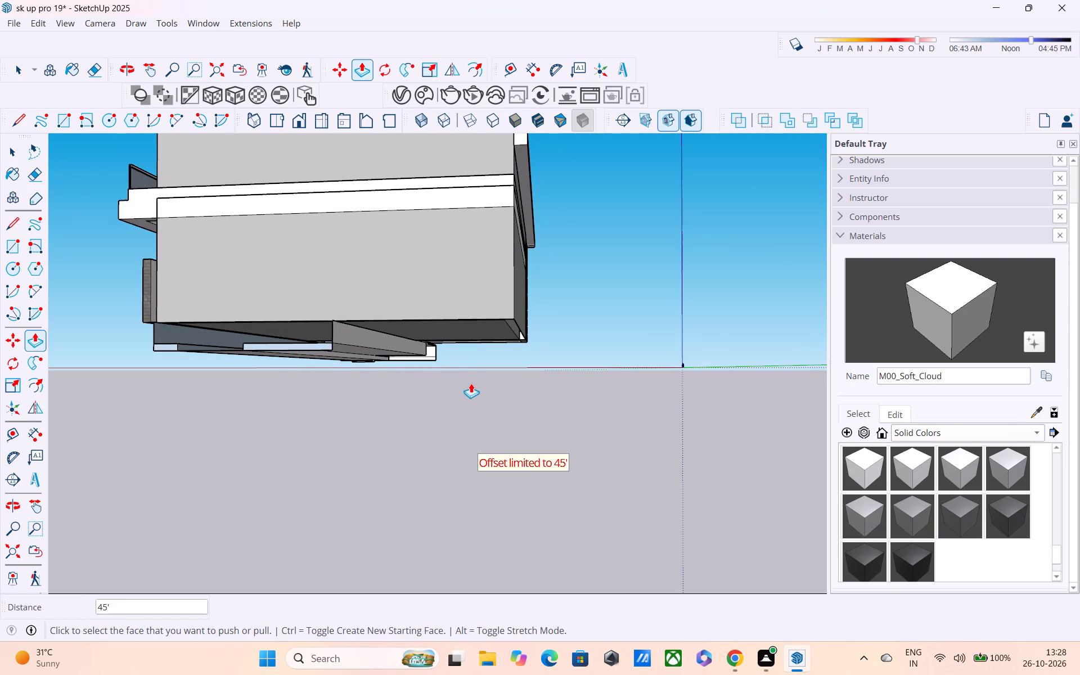
Push the long base strip beneath the sign-wall side of the house in by about 7' 5 1/8".
middle_drag(454, 370, 87, 407)
scroll(87, 407, down, 1)
middle_drag(282, 394, 386, 279)
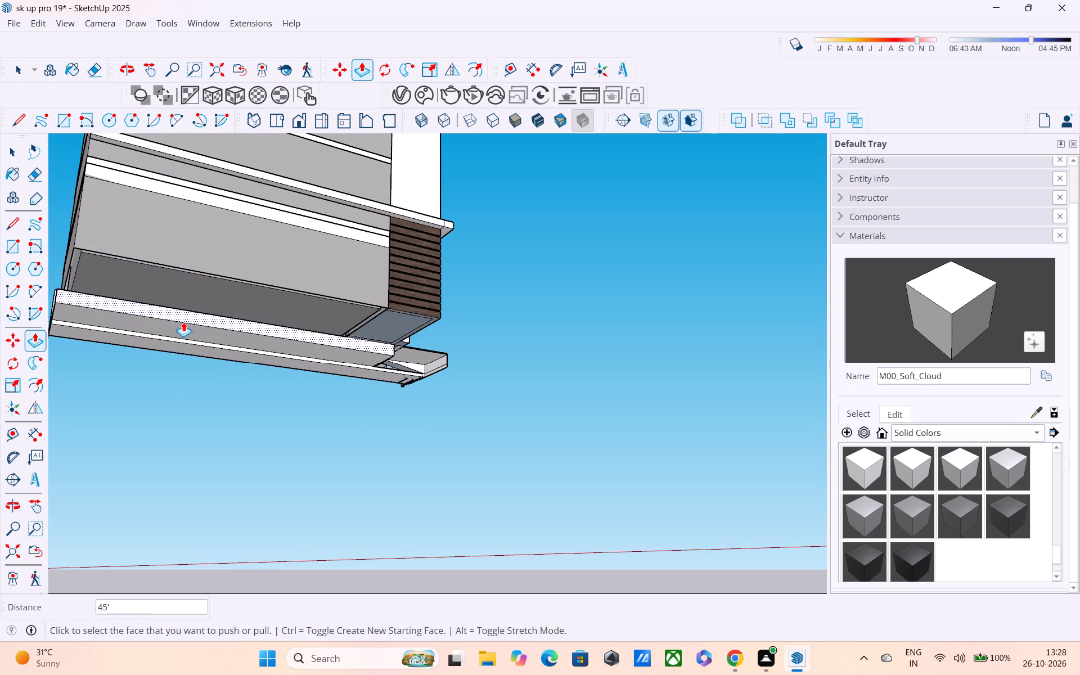
drag(206, 315, 193, 348)
drag(193, 335, 145, 384)
Push the thin base strip beneath the boundary wall by about 6 3/4" and try the side wall of the ramp.
middle_drag(191, 352, 661, 427)
middle_drag(644, 379, 628, 369)
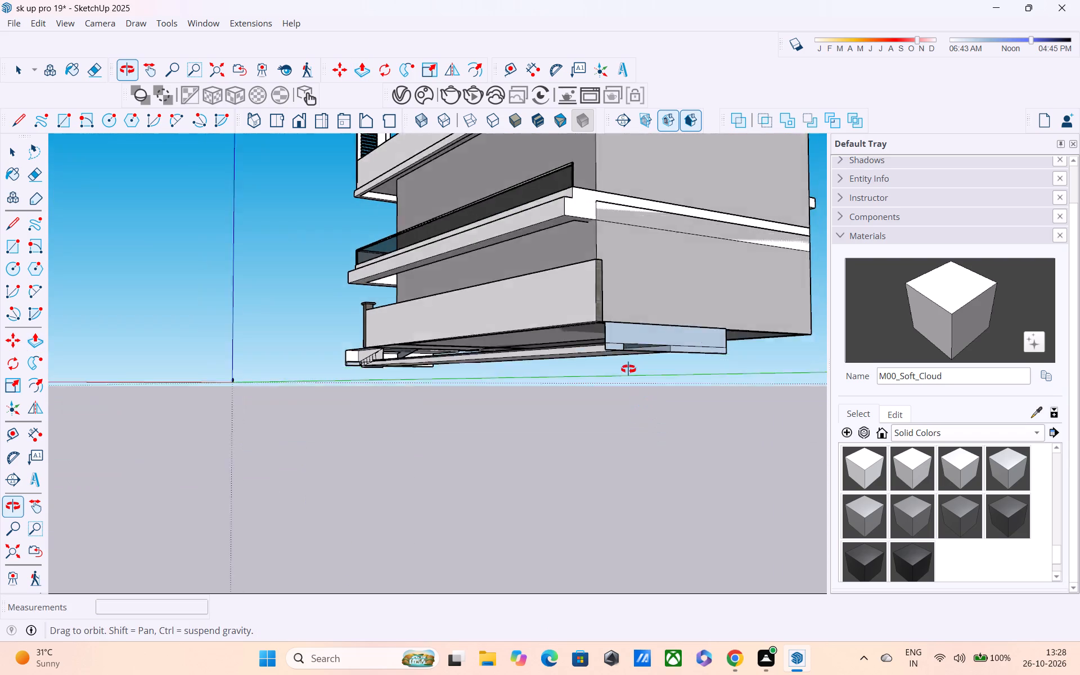
middle_drag(628, 369, 746, 436)
scroll(728, 411, up, 4)
middle_drag(699, 414, 744, 344)
scroll(740, 328, up, 1)
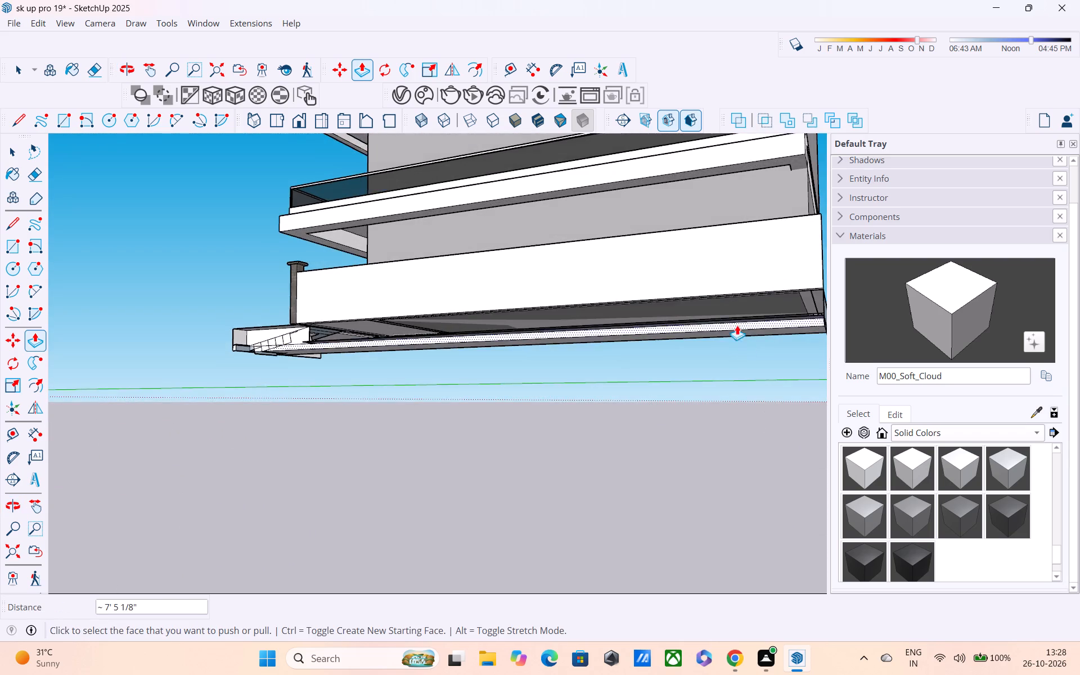
scroll(737, 325, up, 2)
drag(730, 321, 764, 354)
middle_drag(449, 361, 713, 399)
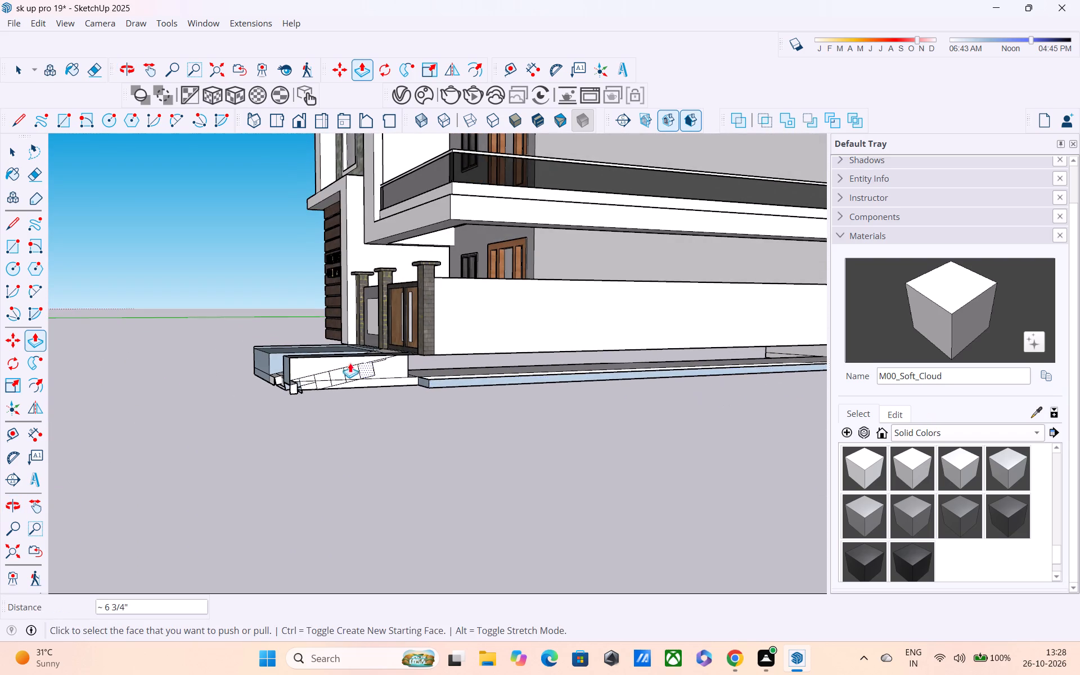
drag(304, 361, 320, 373)
middle_drag(322, 376, 408, 444)
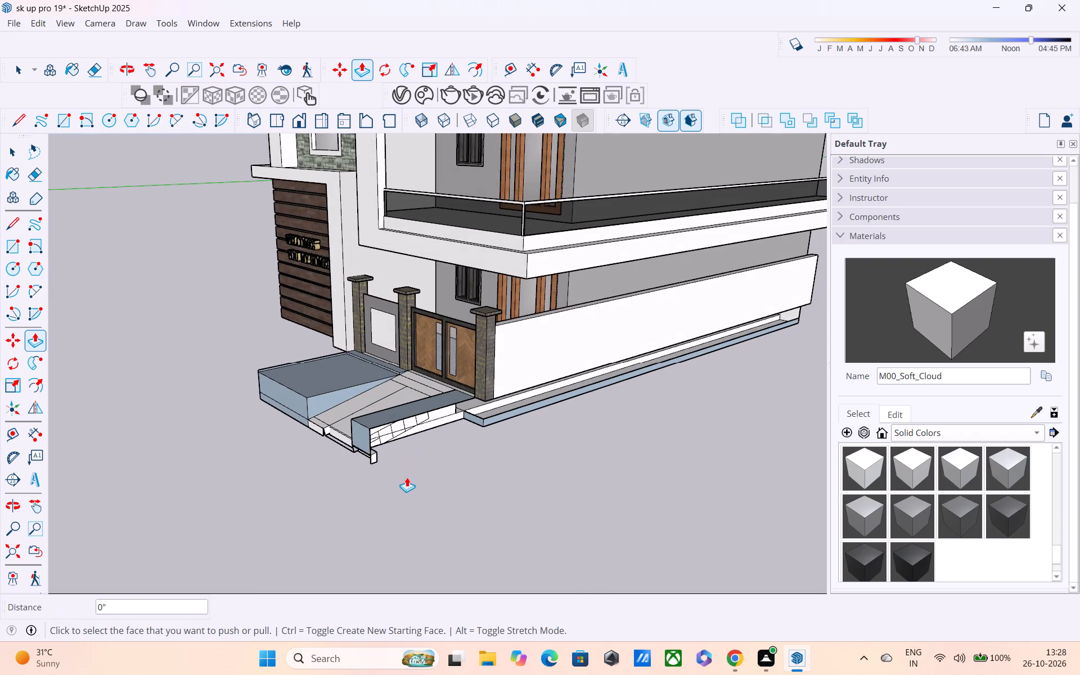
Erase the plinth block and the ramp surface in front of the gate.
key(e)
drag(327, 406, 390, 472)
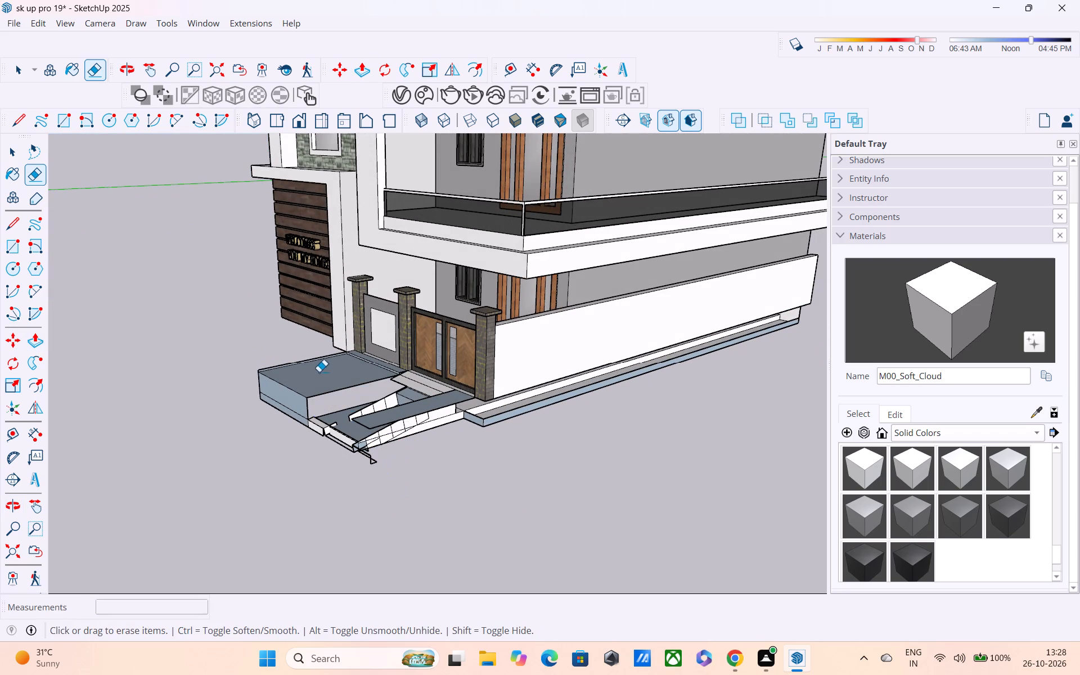
drag(319, 372, 386, 478)
drag(294, 364, 330, 446)
drag(325, 393, 262, 439)
drag(339, 379, 391, 404)
Erase the stairs, their side walls and the landing in front of the gate.
drag(403, 376, 425, 430)
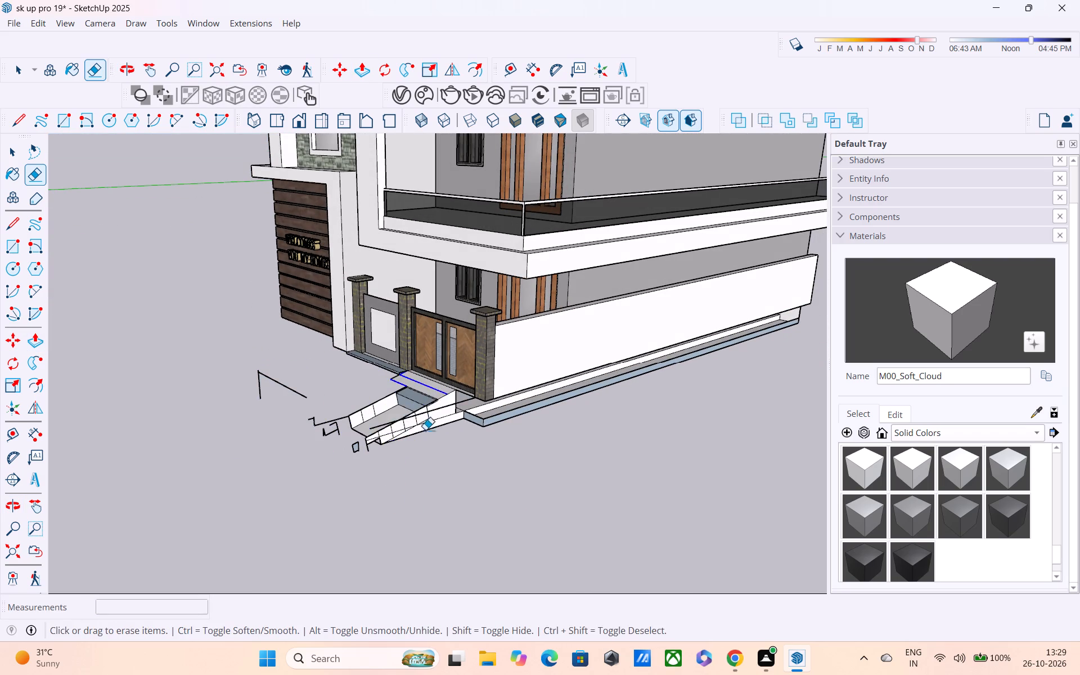
drag(425, 430, 447, 432)
drag(438, 393, 351, 402)
drag(354, 375, 366, 412)
drag(366, 387, 336, 430)
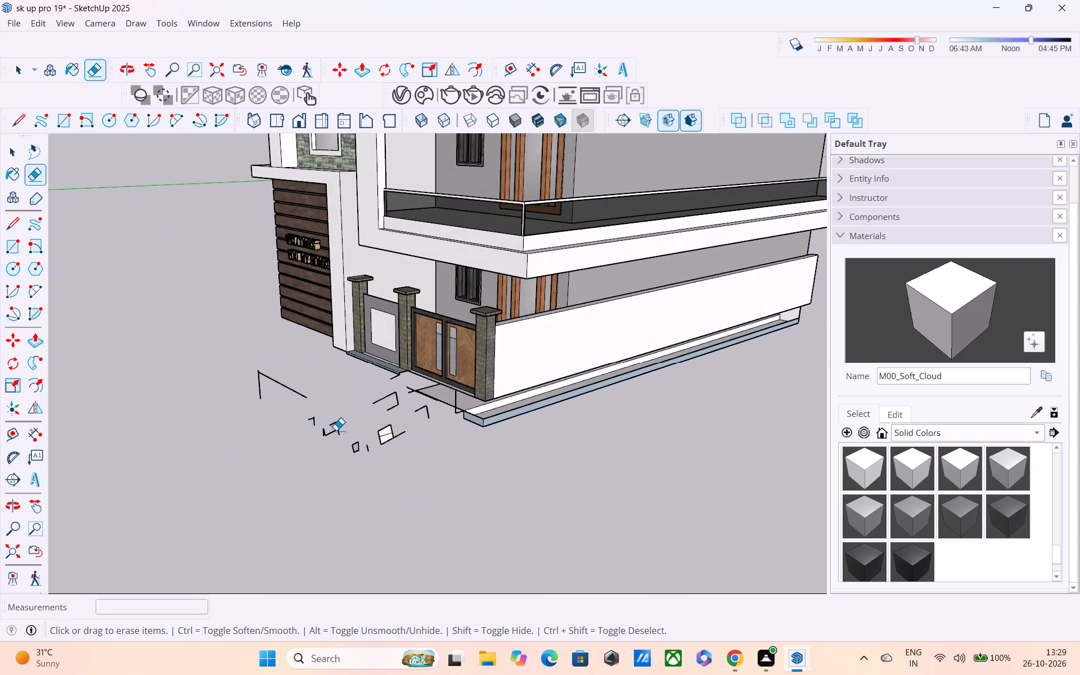
Clear the loose edges and face fragments left over from the plinth, ramp and stairs before the gate.
drag(336, 430, 319, 417)
drag(301, 380, 268, 422)
drag(273, 389, 258, 390)
drag(285, 364, 341, 427)
drag(358, 389, 370, 413)
drag(396, 390, 397, 417)
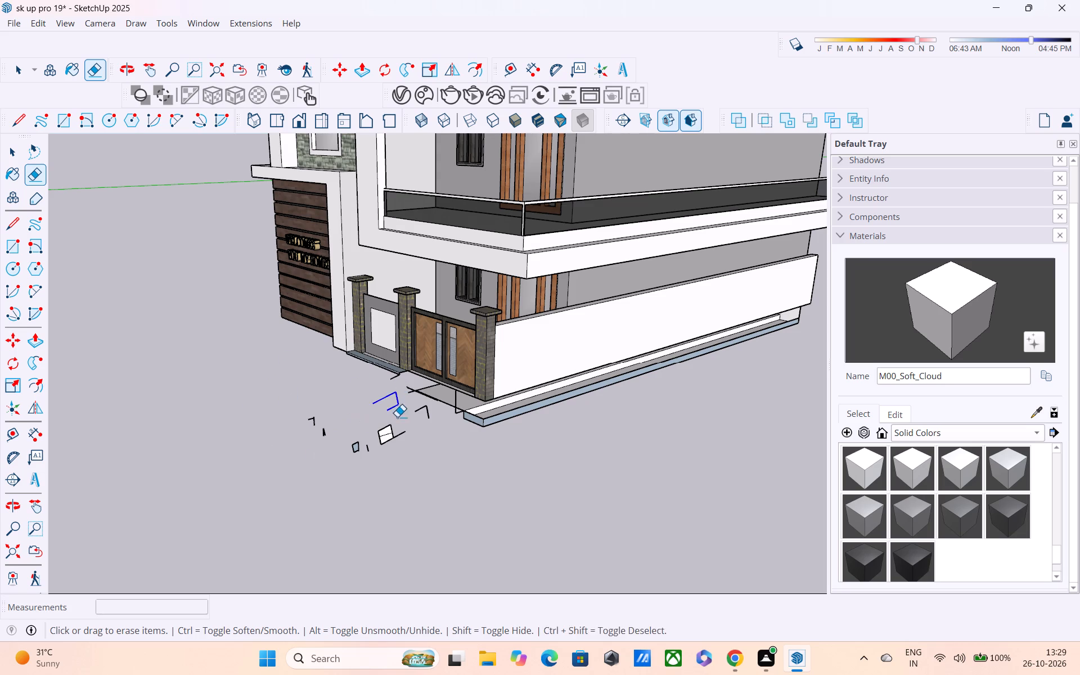
drag(397, 417, 394, 403)
drag(393, 398, 386, 422)
key(c)
key(space)
drag(232, 392, 413, 434)
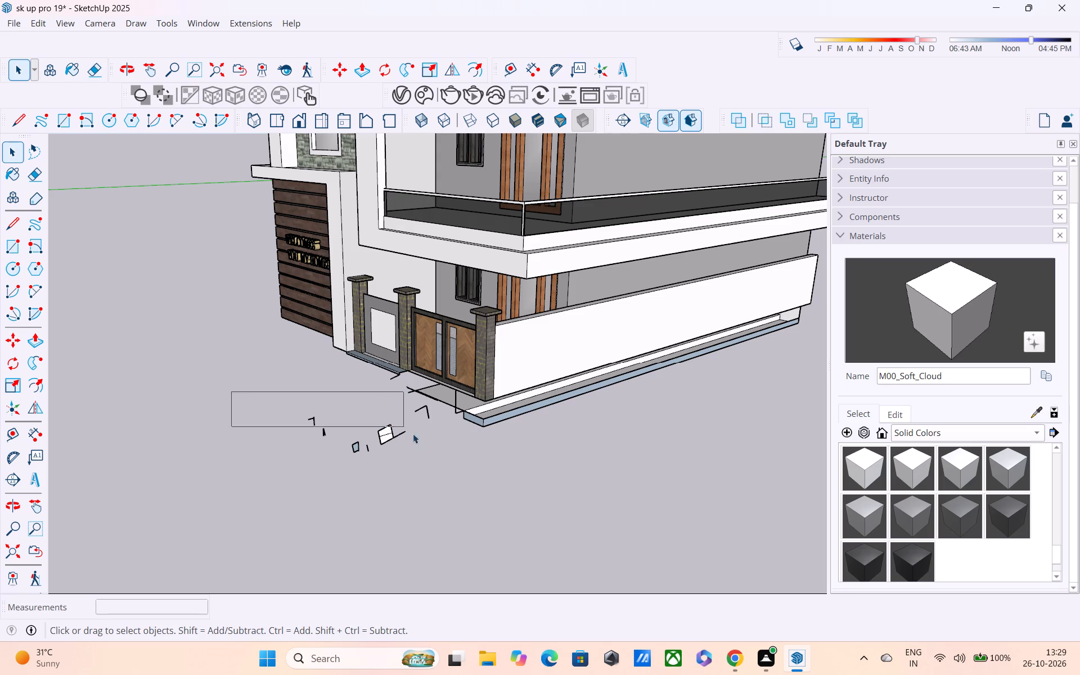
drag(413, 434, 449, 514)
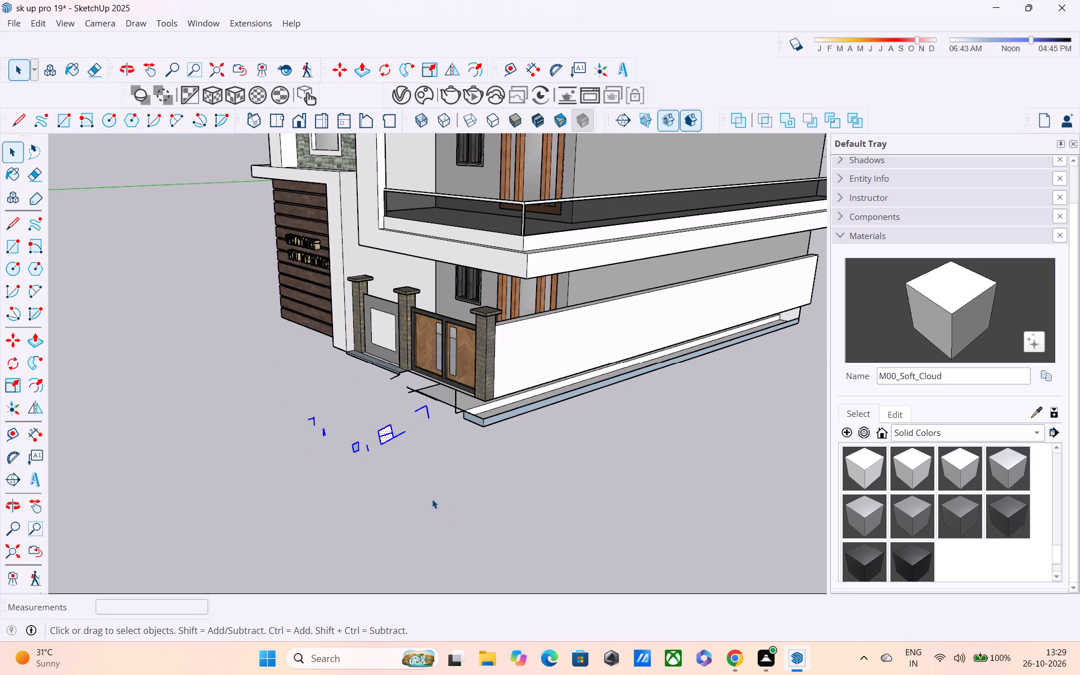
key(Delete)
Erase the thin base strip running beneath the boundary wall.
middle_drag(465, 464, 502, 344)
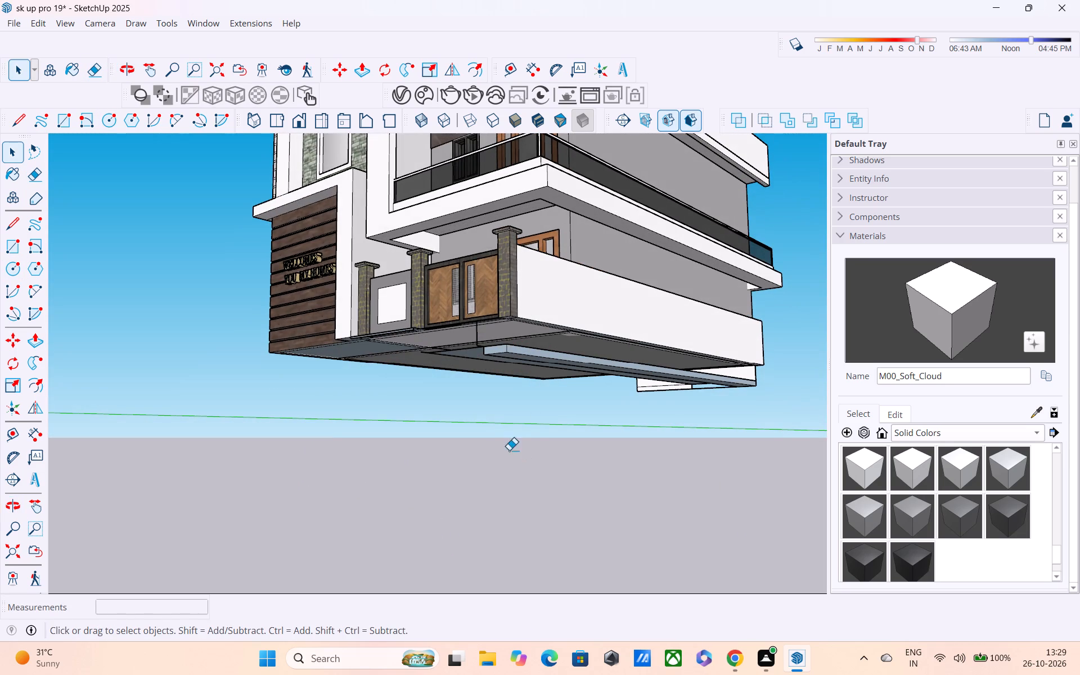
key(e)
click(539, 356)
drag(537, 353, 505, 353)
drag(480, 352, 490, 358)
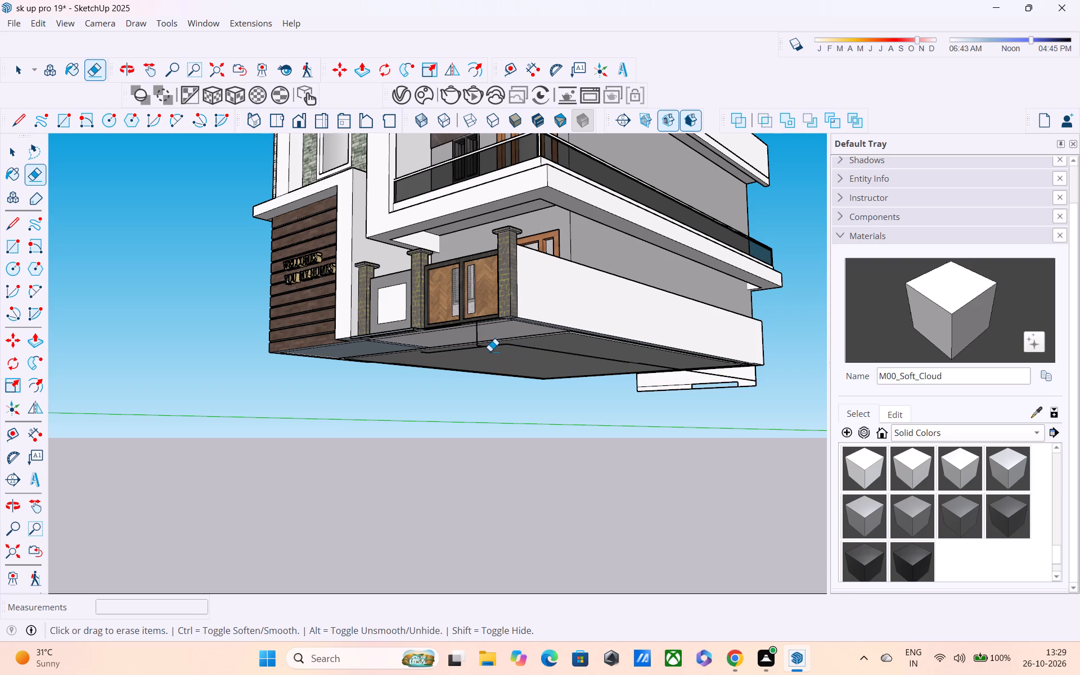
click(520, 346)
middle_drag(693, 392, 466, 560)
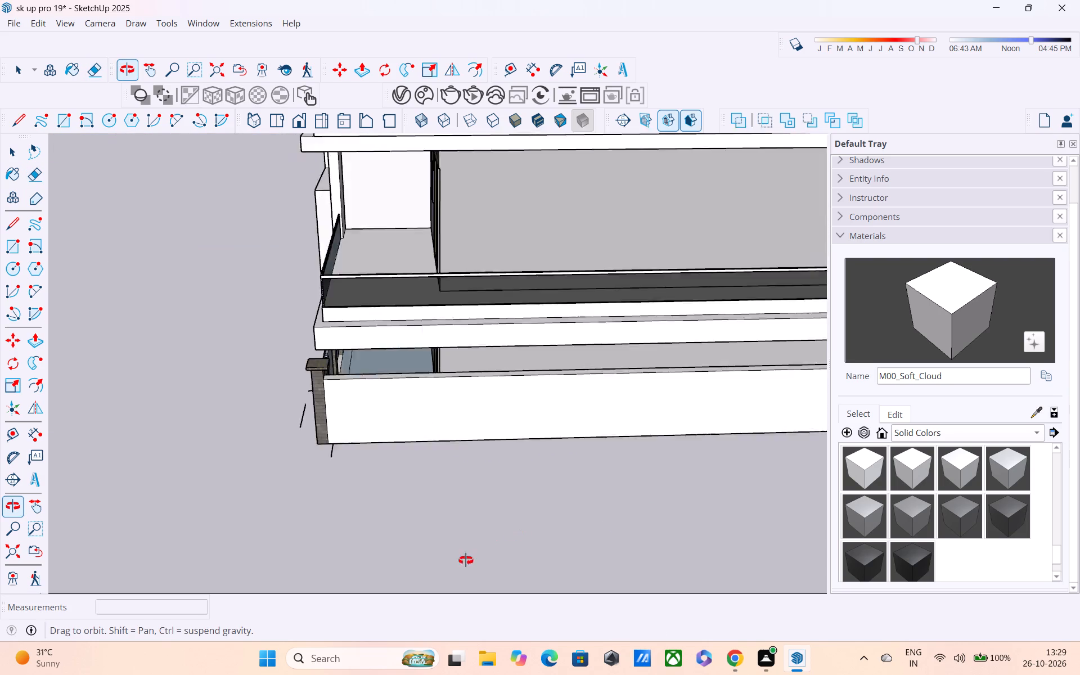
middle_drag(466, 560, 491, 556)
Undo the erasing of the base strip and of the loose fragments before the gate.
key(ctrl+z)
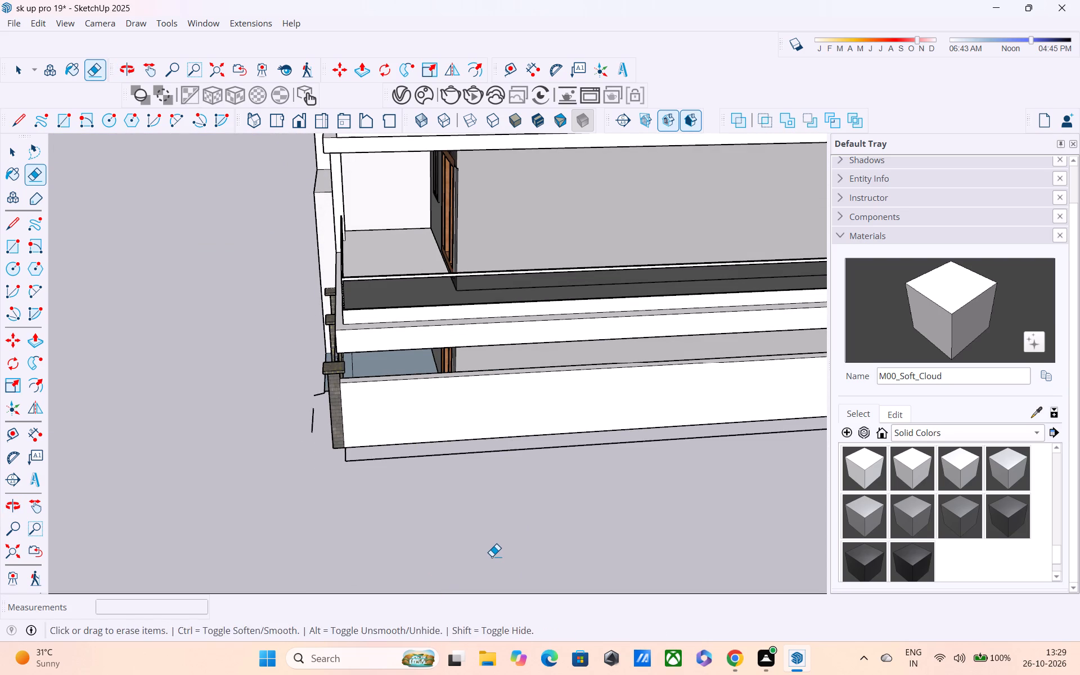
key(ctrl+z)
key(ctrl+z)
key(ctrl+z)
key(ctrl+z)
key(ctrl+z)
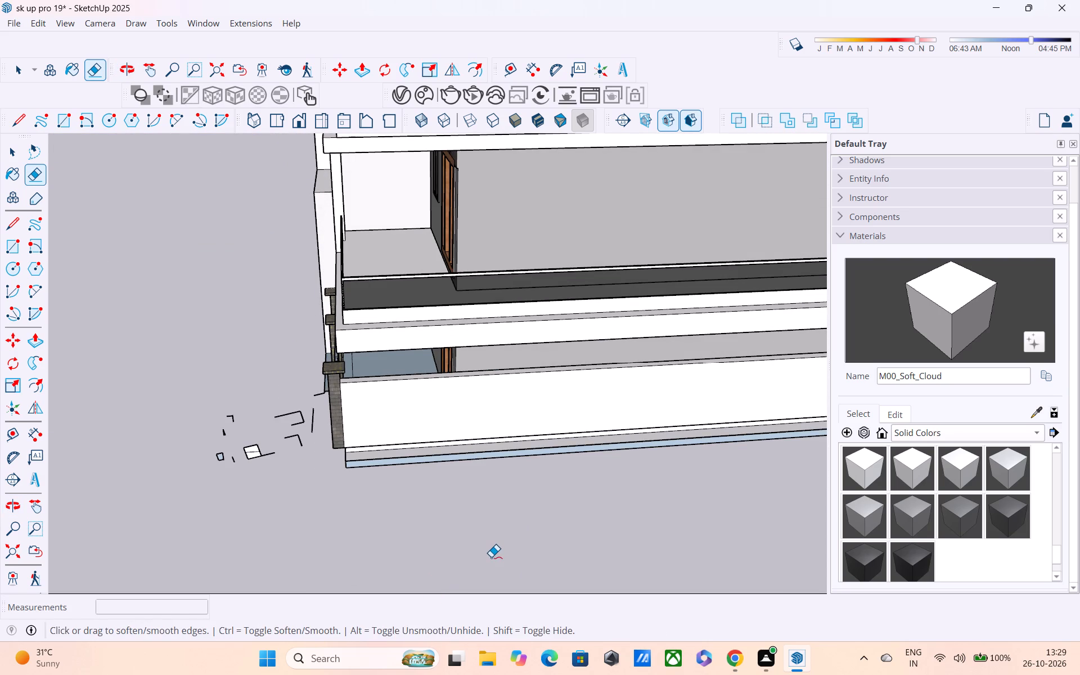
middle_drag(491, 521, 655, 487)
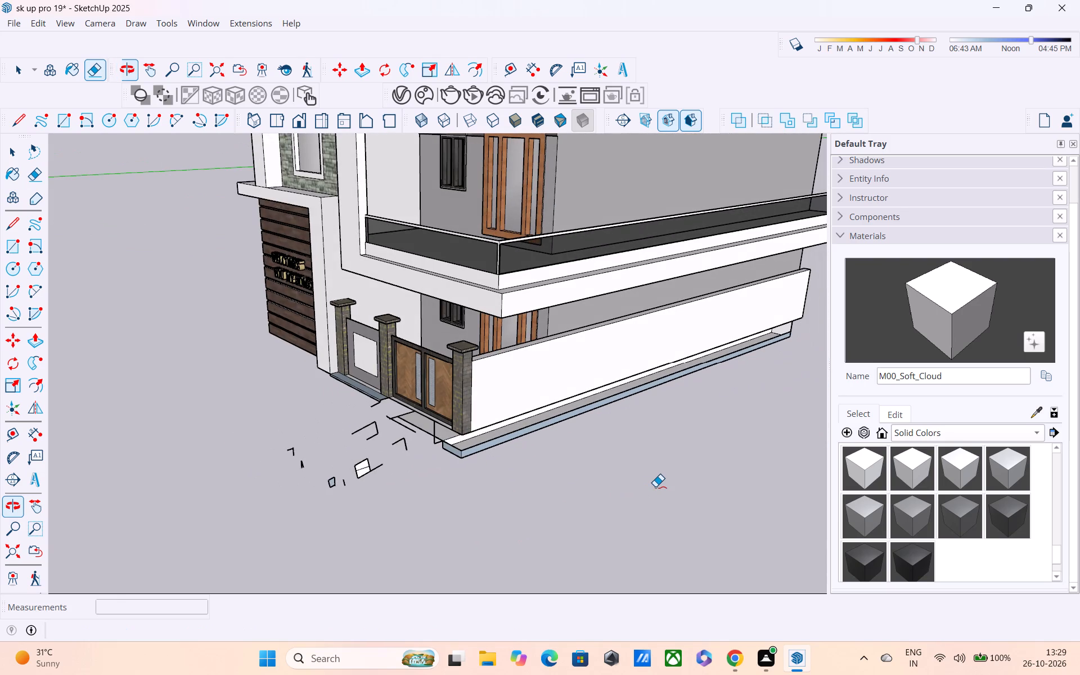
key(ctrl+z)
Erase the thin base strip beneath the boundary wall again, including its edges near the gate corner.
middle_drag(561, 467, 584, 376)
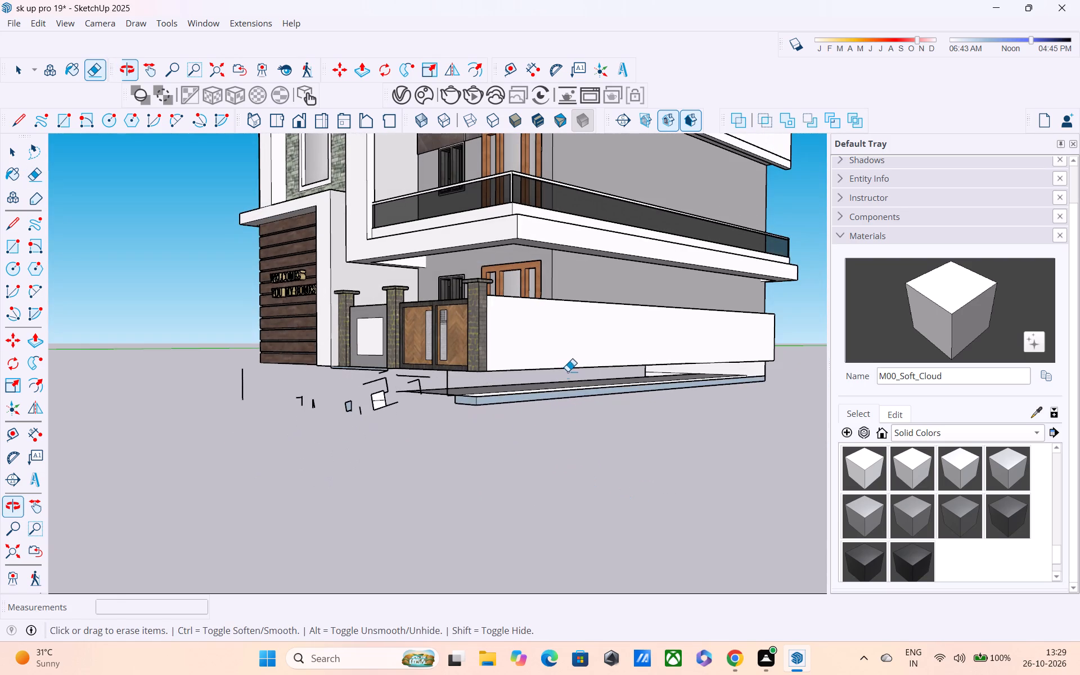
drag(530, 386, 515, 425)
drag(496, 395, 483, 415)
drag(476, 391, 399, 438)
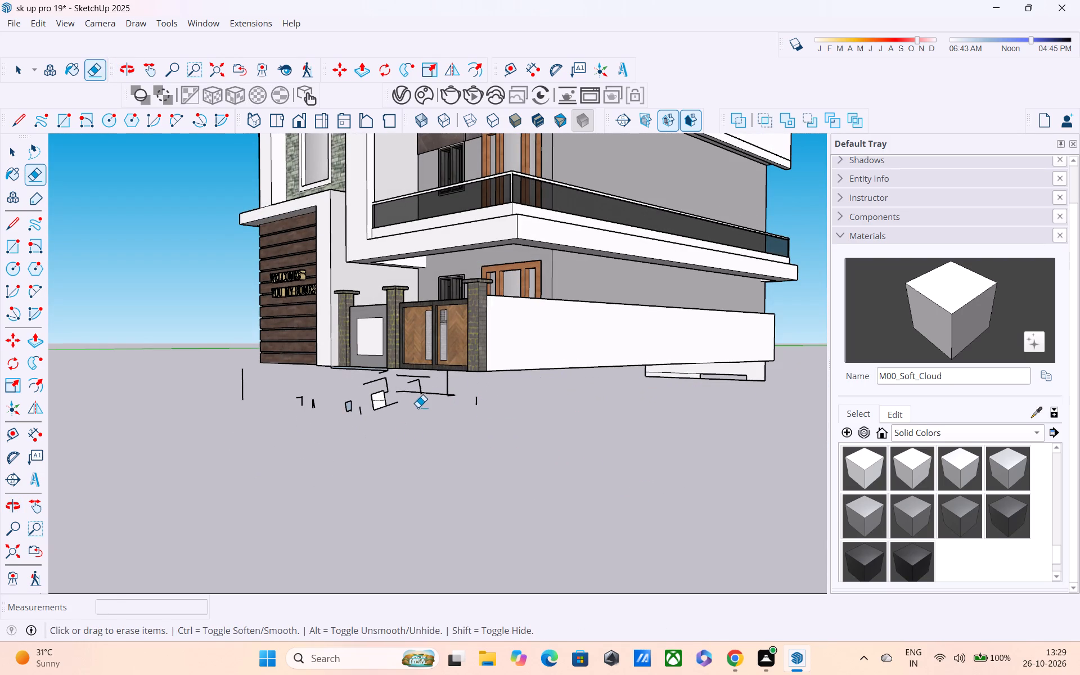
Erase the leftover ramp and landing fragments just before the gate, undoing any accidental removal of gate geometry.
drag(440, 392, 365, 394)
drag(383, 391, 362, 402)
drag(369, 388, 376, 403)
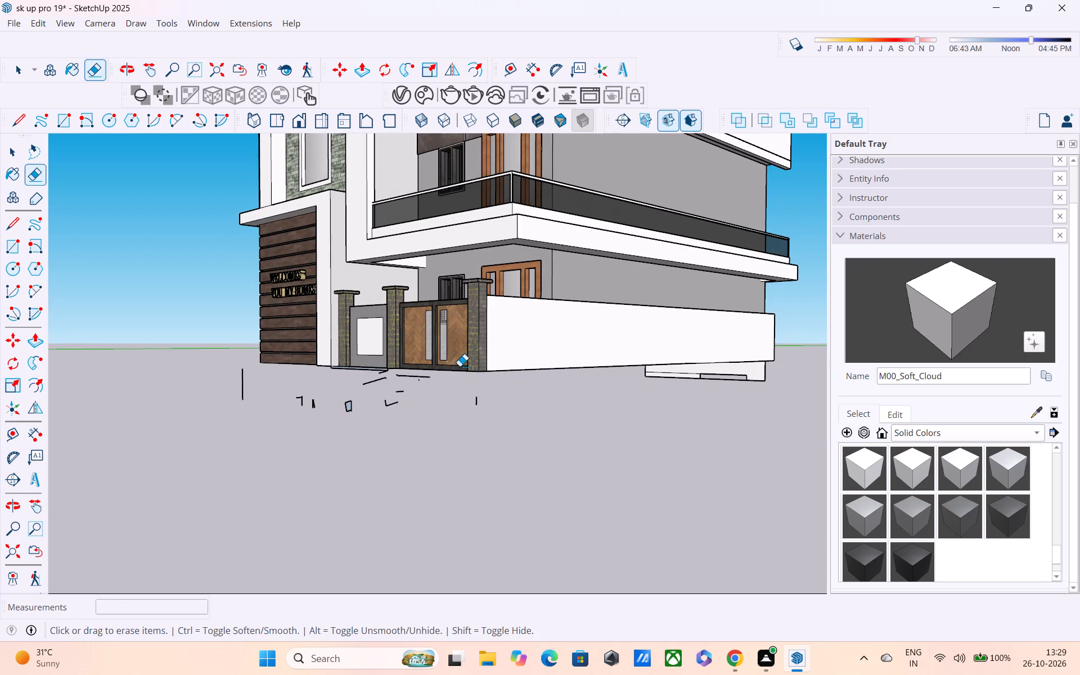
drag(460, 366, 385, 395)
key(ctrl+z)
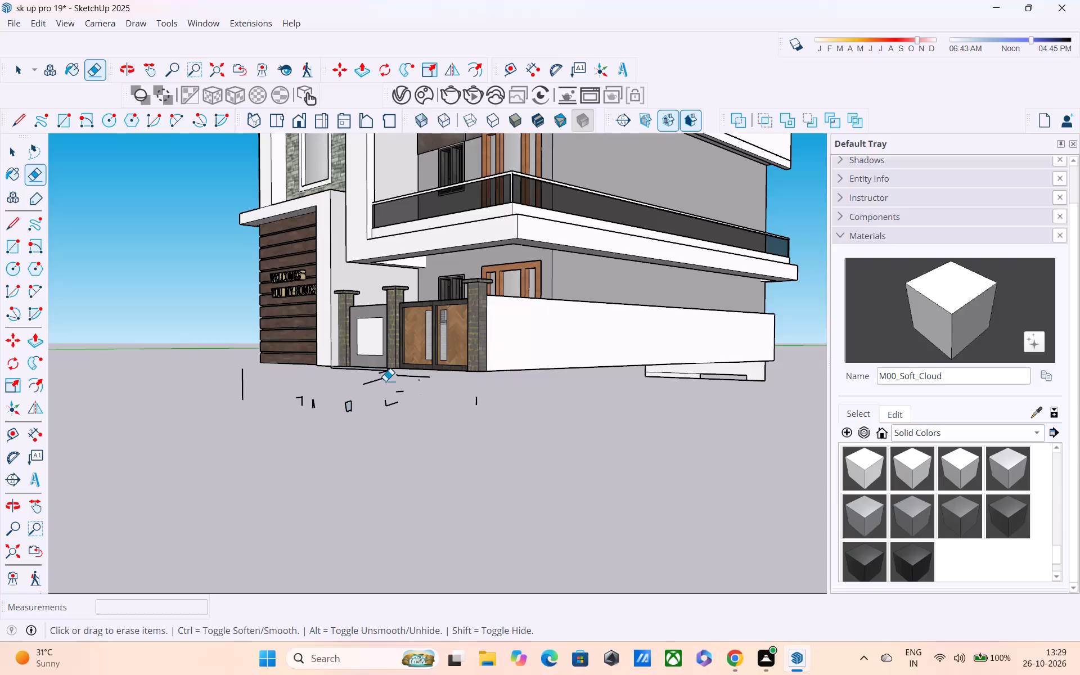
drag(385, 376, 366, 398)
drag(390, 366, 380, 381)
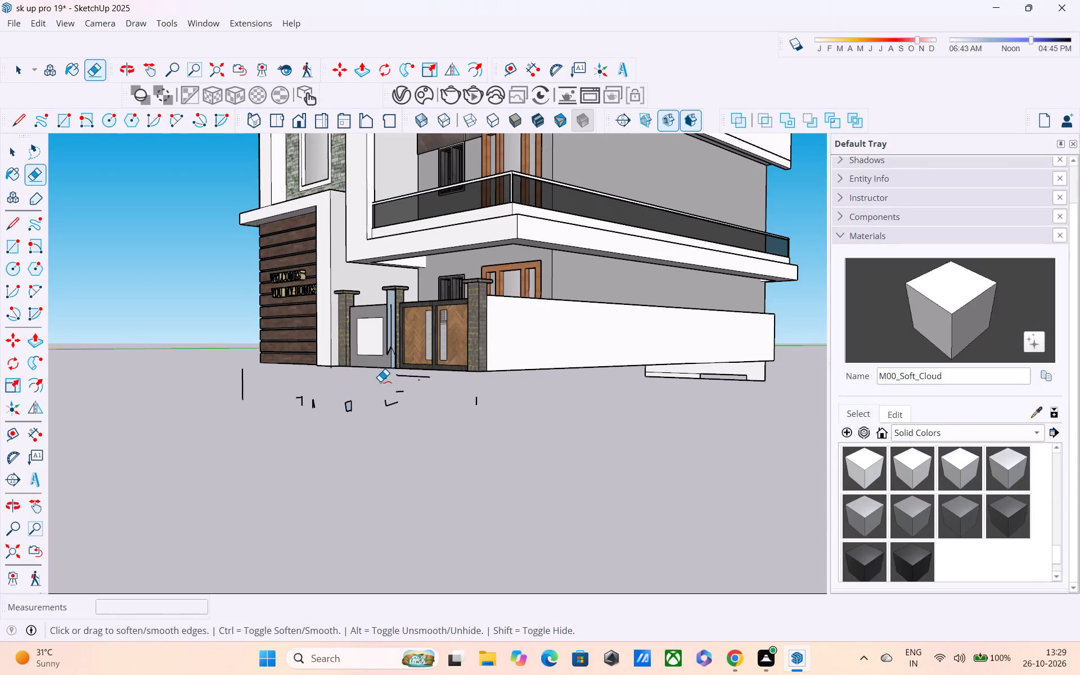
key(ctrl+z)
Erase the loose edges beside the gate threshold and the stair fragments farther out from it.
scroll(485, 401, up, 2)
middle_drag(431, 419, 312, 551)
scroll(298, 458, up, 2)
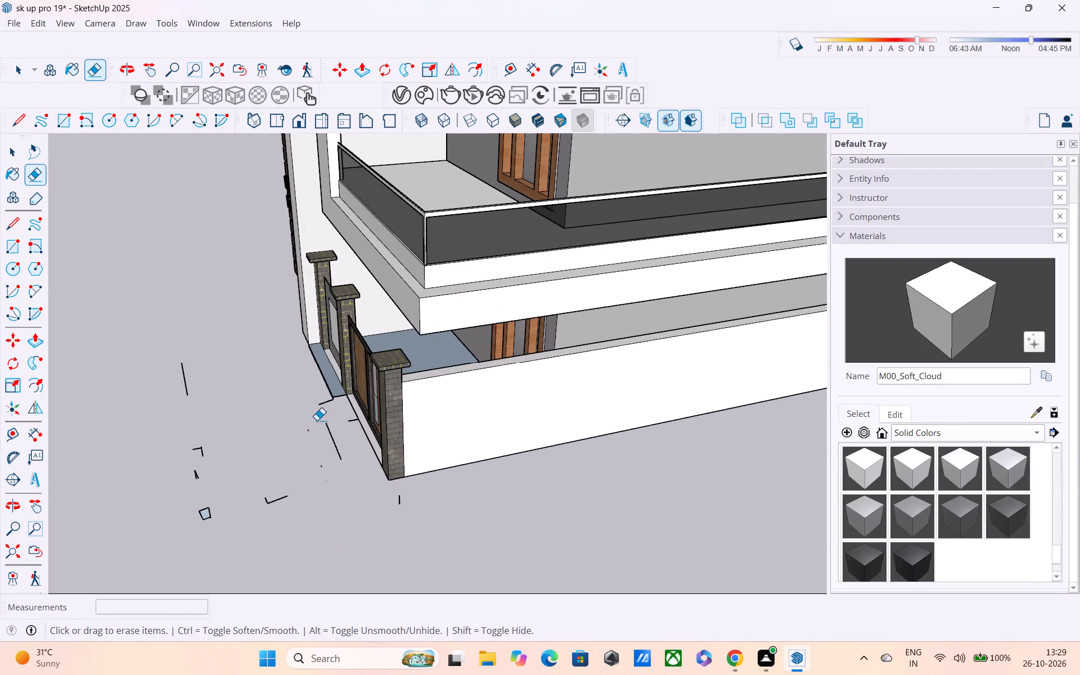
drag(323, 397, 334, 460)
drag(350, 416, 346, 445)
drag(277, 433, 255, 524)
drag(238, 447, 183, 497)
drag(217, 398, 167, 450)
drag(172, 414, 180, 446)
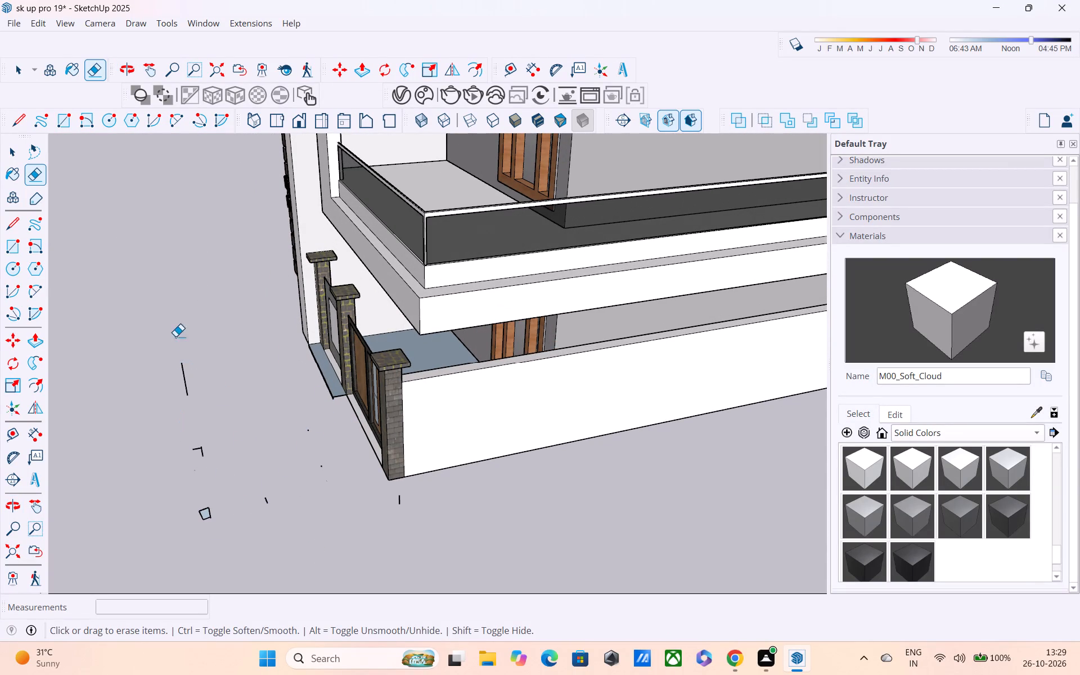
Erase the small leftover face and the stray upright edges farthest out in front of the gate.
drag(172, 392, 177, 631)
drag(163, 537, 178, 571)
drag(183, 351, 198, 470)
drag(197, 386, 207, 484)
drag(197, 379, 209, 434)
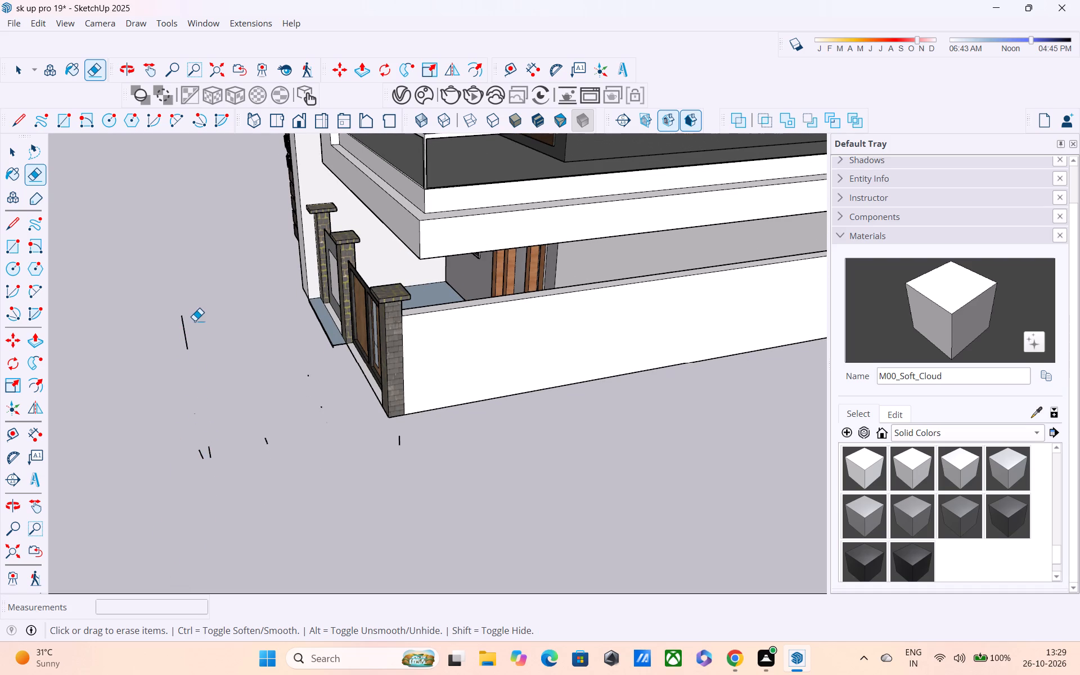
drag(182, 331, 174, 388)
drag(178, 352, 191, 367)
drag(190, 342, 156, 366)
drag(185, 352, 200, 435)
drag(200, 435, 160, 459)
drag(209, 451, 201, 456)
Erase the tiny edge specks and the short vertical edge near the corner gate pillar.
drag(310, 365, 322, 396)
drag(313, 381, 322, 417)
drag(318, 378, 313, 407)
drag(309, 373, 361, 435)
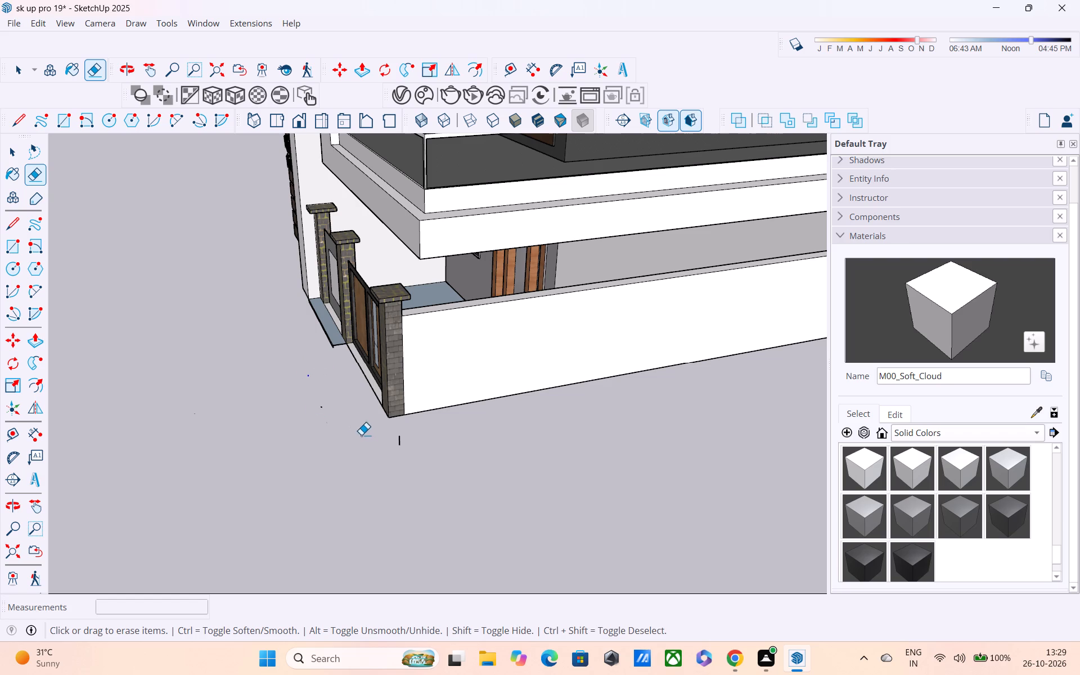
drag(361, 435, 408, 445)
drag(325, 402, 325, 412)
drag(322, 406, 327, 426)
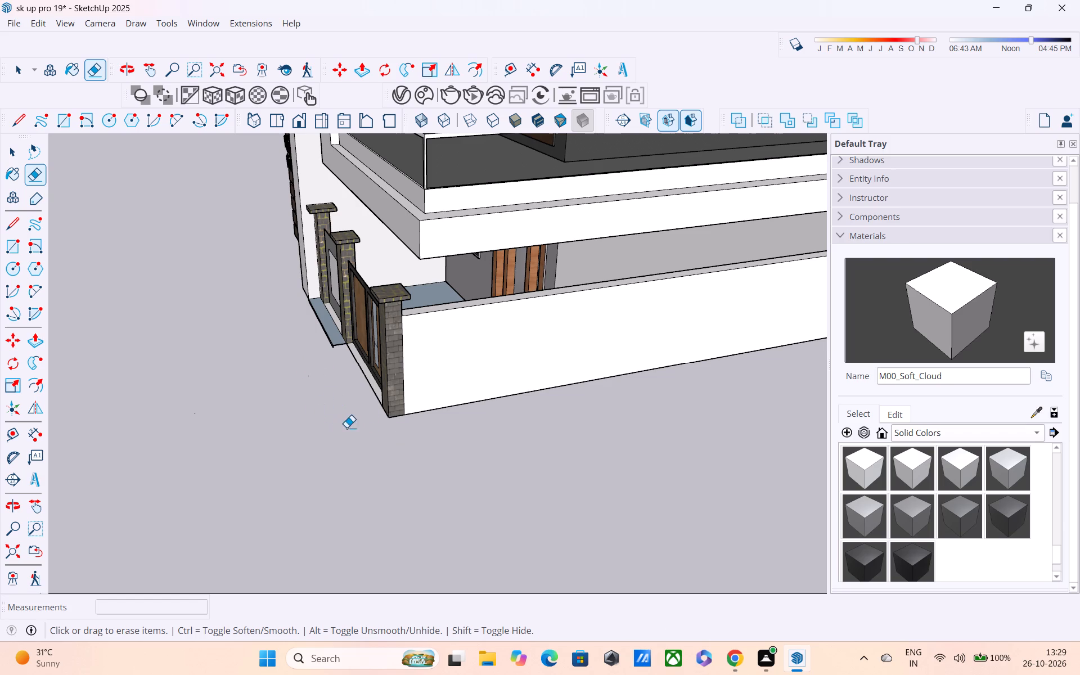
Erase the leftover plinth faces and edges hanging below the far end of the boundary wall, keeping the floor underside intact.
scroll(386, 424, down, 2)
shift+middle_drag(391, 438, 0, 482)
scroll(117, 480, down, 3)
middle_drag(373, 408, 448, 181)
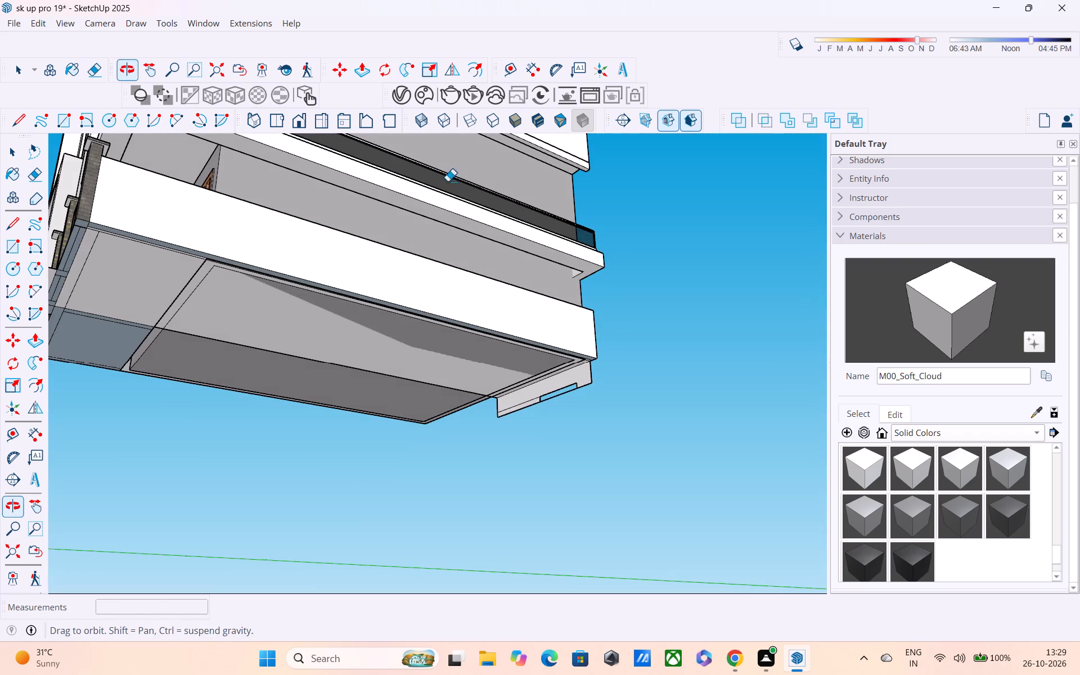
middle_drag(448, 181, 445, 166)
click(567, 378)
drag(574, 380, 595, 407)
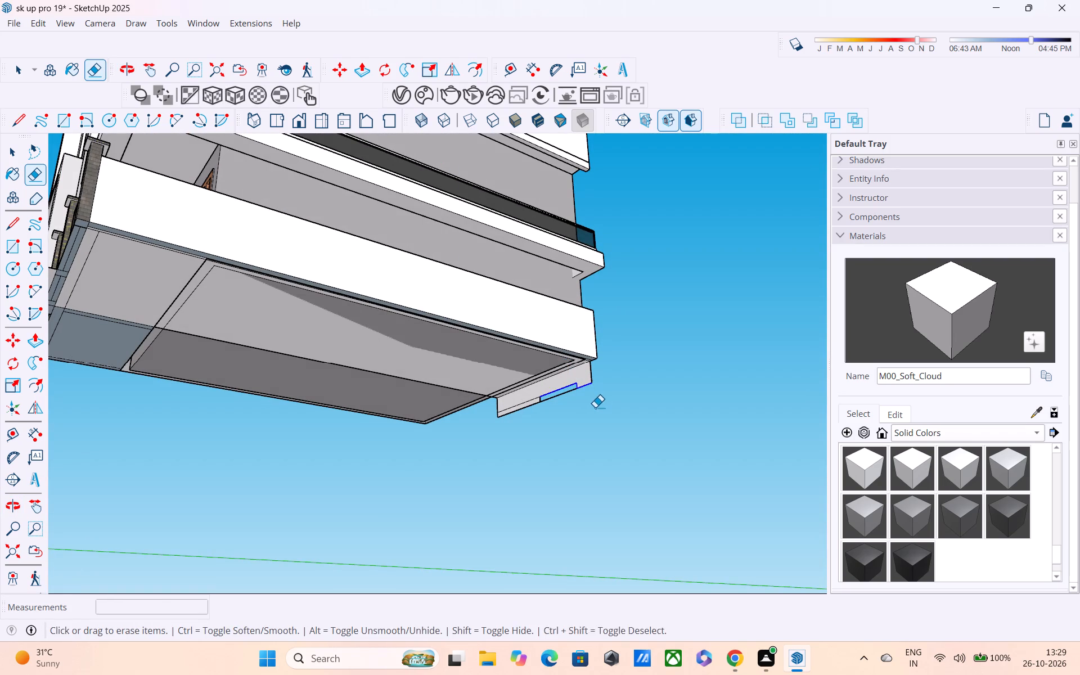
drag(595, 407, 595, 405)
drag(592, 376, 573, 401)
drag(525, 367, 525, 388)
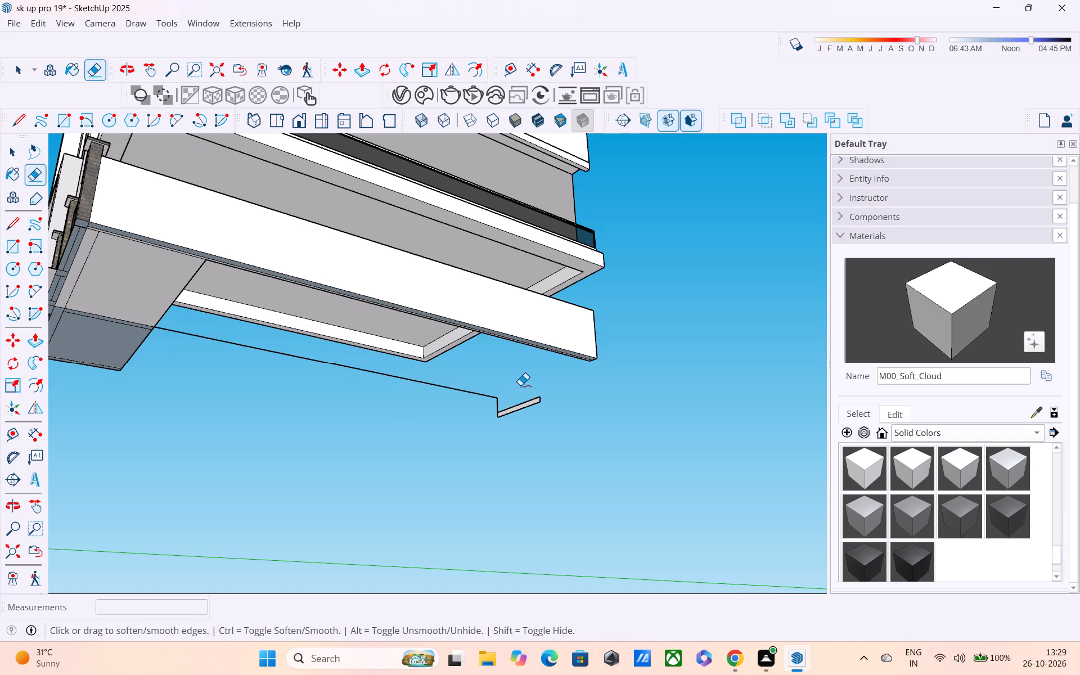
key(ctrl+z)
drag(514, 395, 521, 413)
drag(501, 406, 501, 411)
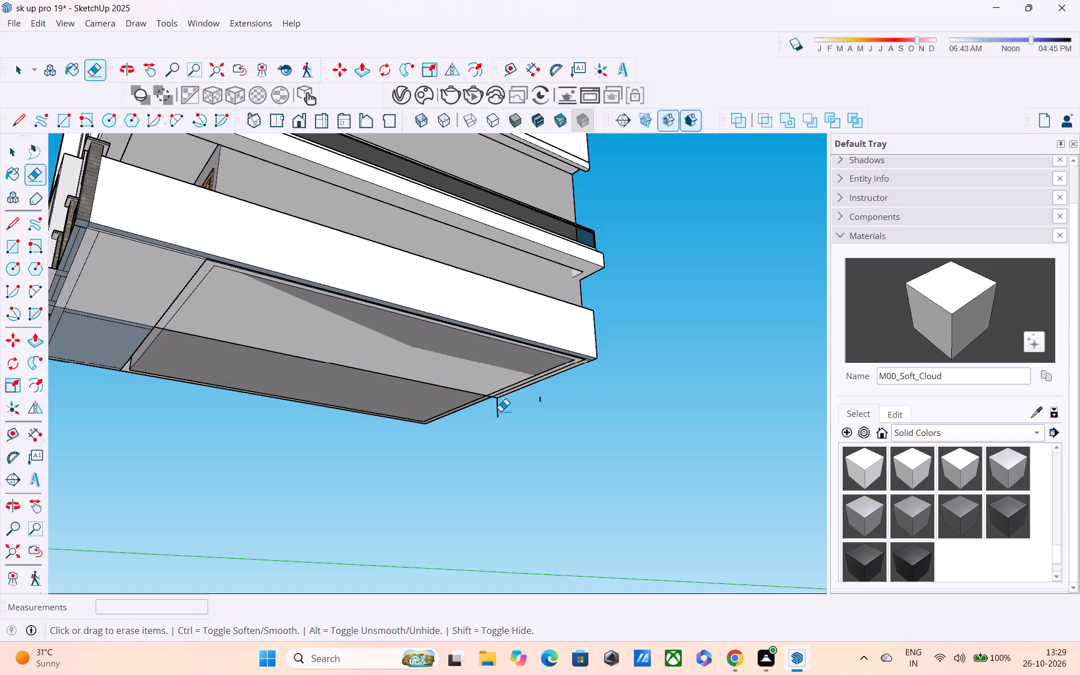
drag(501, 411, 501, 414)
click(494, 403)
drag(496, 405, 501, 415)
Erase the last short stray edge beyond the far end of the boundary wall.
middle_drag(508, 386, 508, 377)
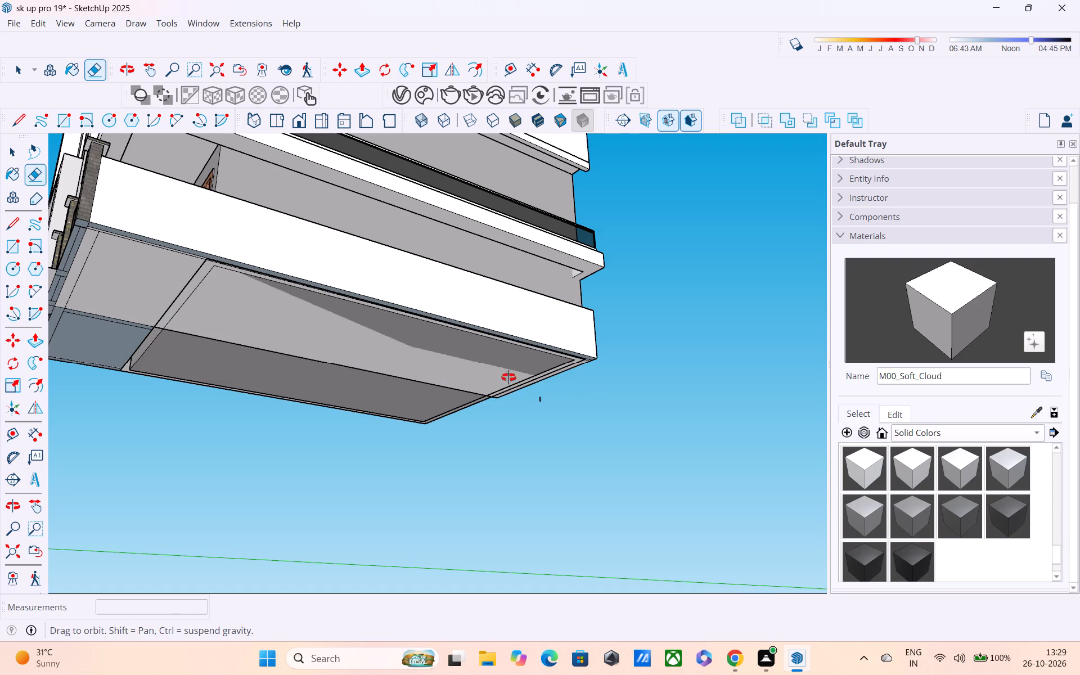
middle_drag(508, 377, 310, 278)
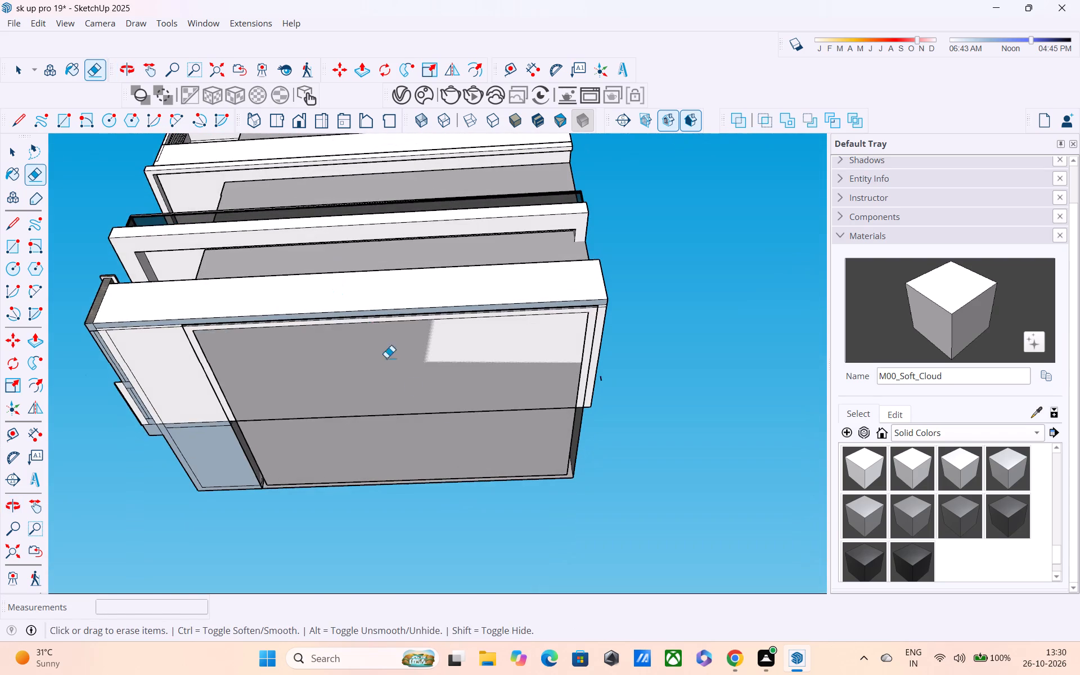
scroll(647, 391, up, 1)
click(597, 379)
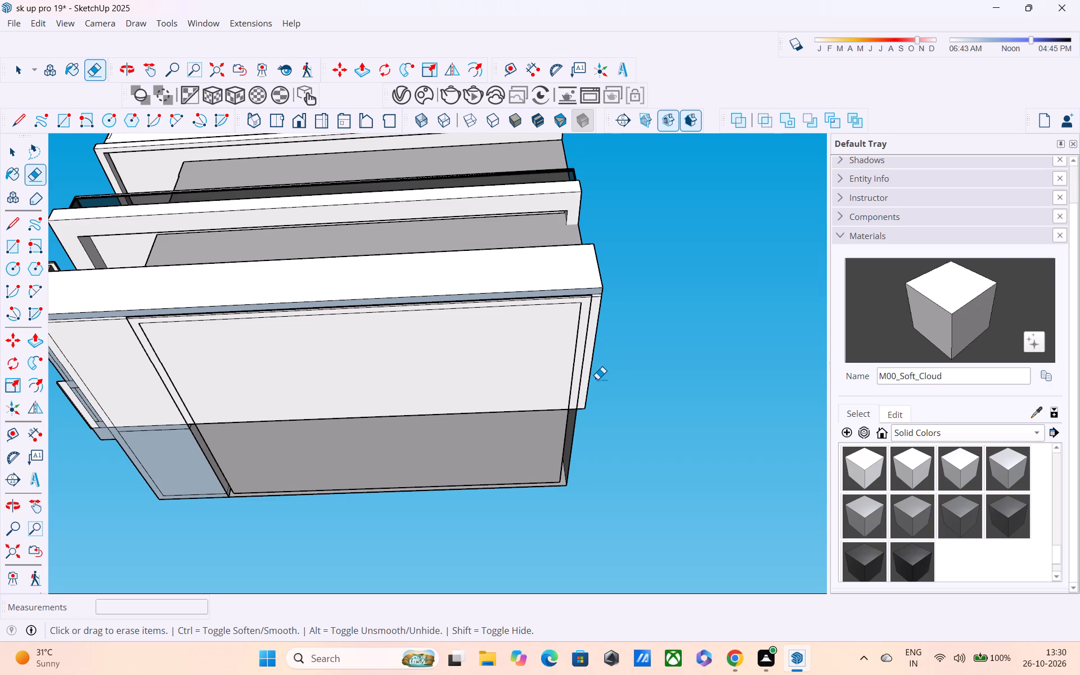
Erase the thin base ledge and its end edges in front of the panel between the two gate pillars.
scroll(595, 385, up, 1)
scroll(594, 386, down, 2)
scroll(448, 413, up, 1)
middle_drag(397, 433, 767, 641)
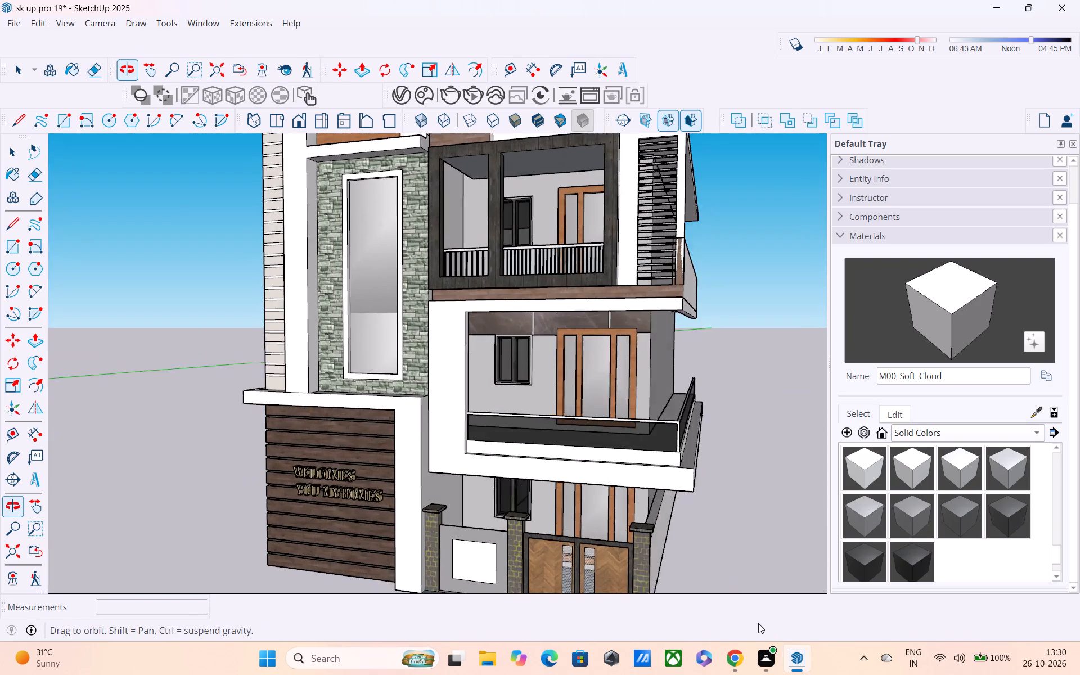
scroll(694, 463, down, 4)
middle_drag(654, 494, 363, 511)
scroll(361, 514, up, 1)
scroll(369, 528, down, 2)
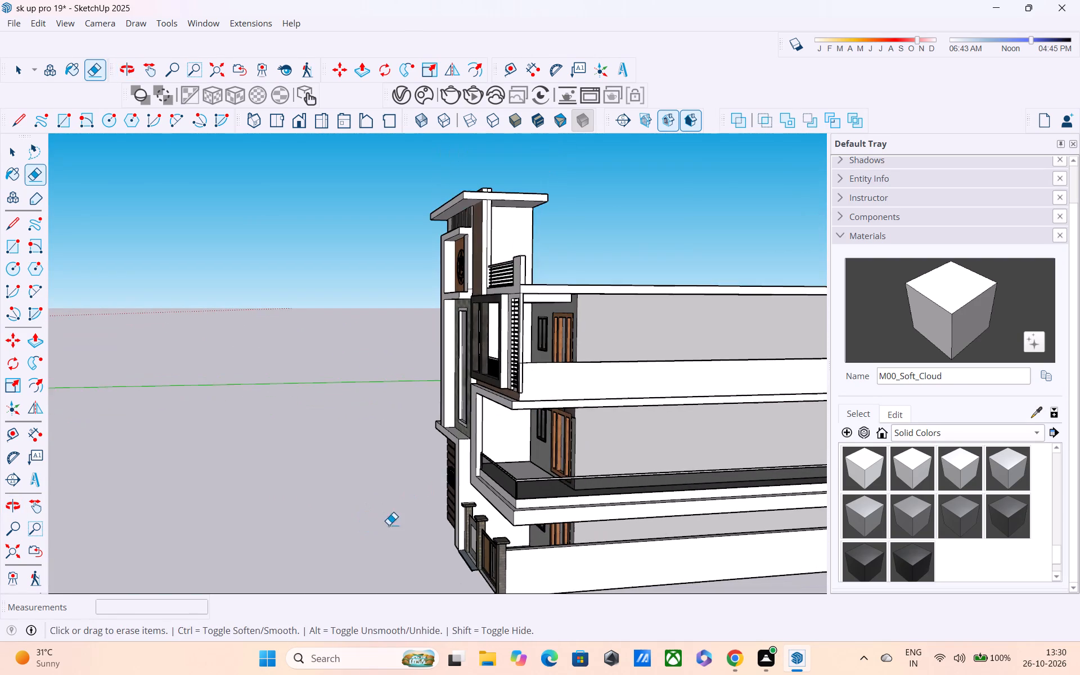
middle_drag(479, 592, 542, 613)
scroll(480, 551, up, 12)
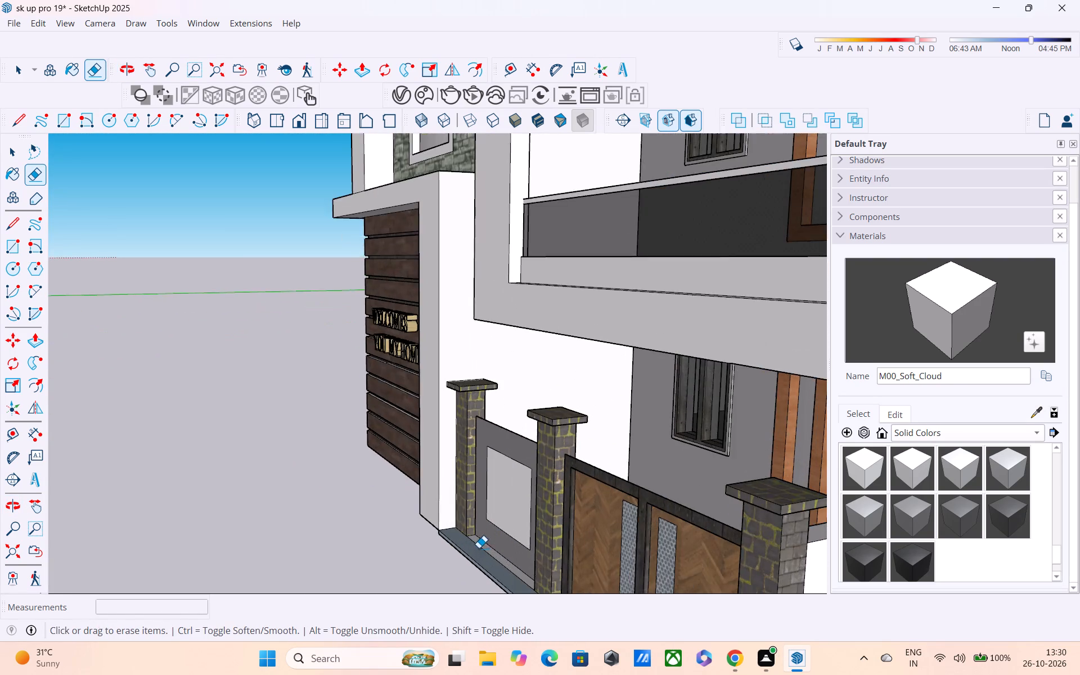
scroll(477, 557, up, 1)
middle_drag(477, 557, 467, 483)
scroll(467, 483, up, 5)
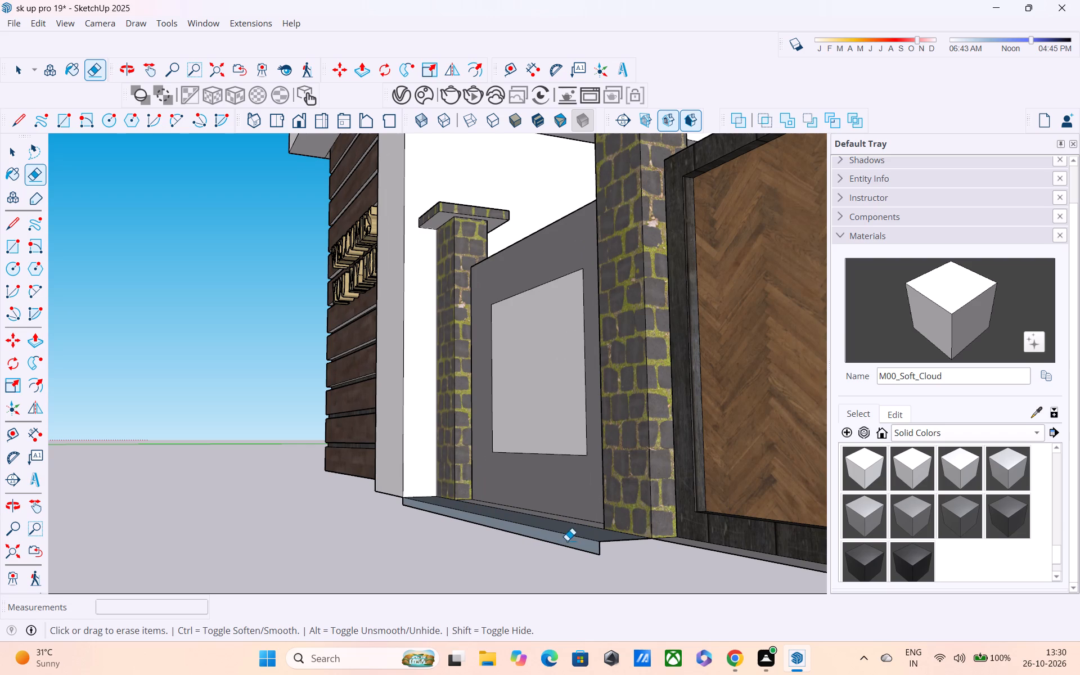
click(567, 541)
click(572, 536)
click(586, 550)
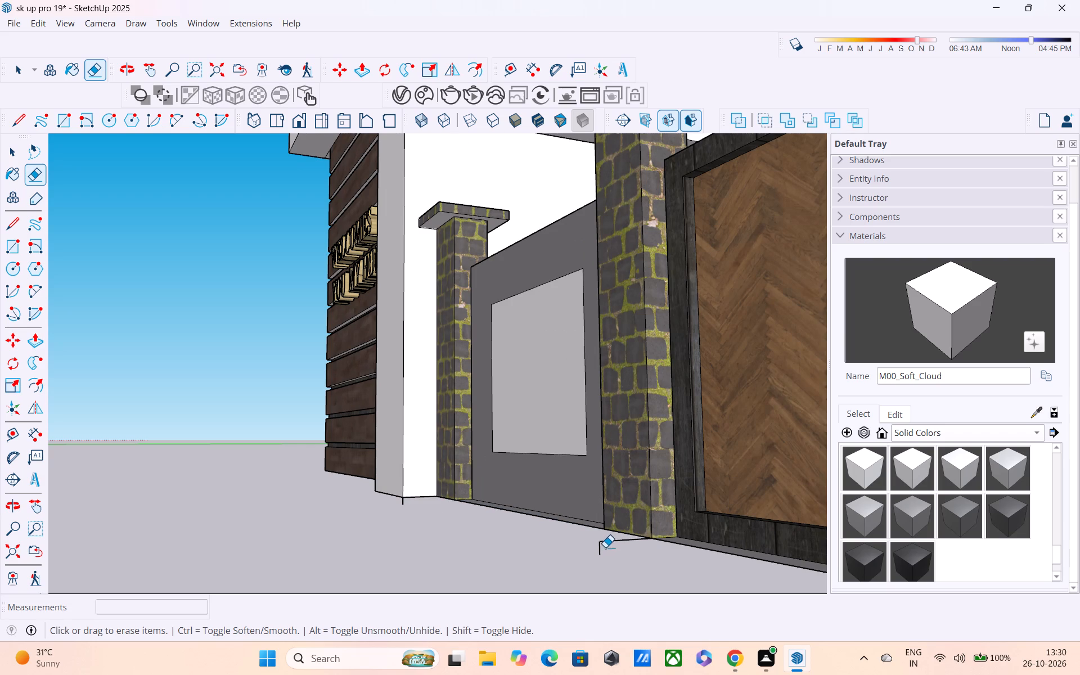
click(607, 543)
click(597, 550)
Erase the short stray edge hanging below the bottom corner of the white column beside the slatted wall, keeping the column's faces intact.
middle_drag(611, 514, 612, 508)
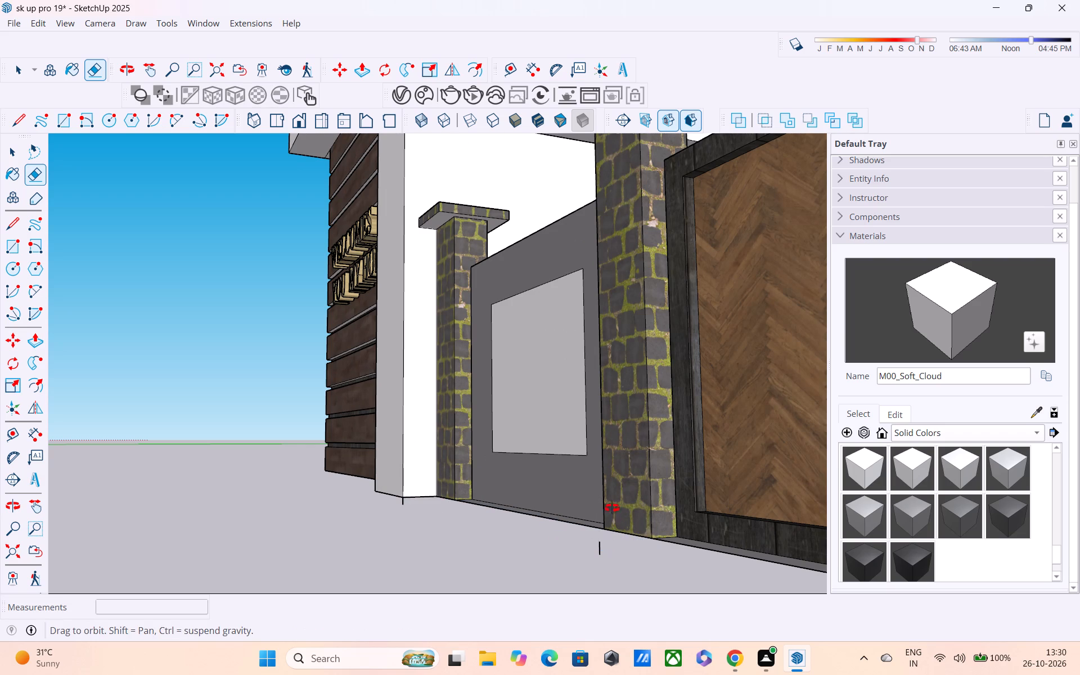
middle_drag(612, 508, 641, 320)
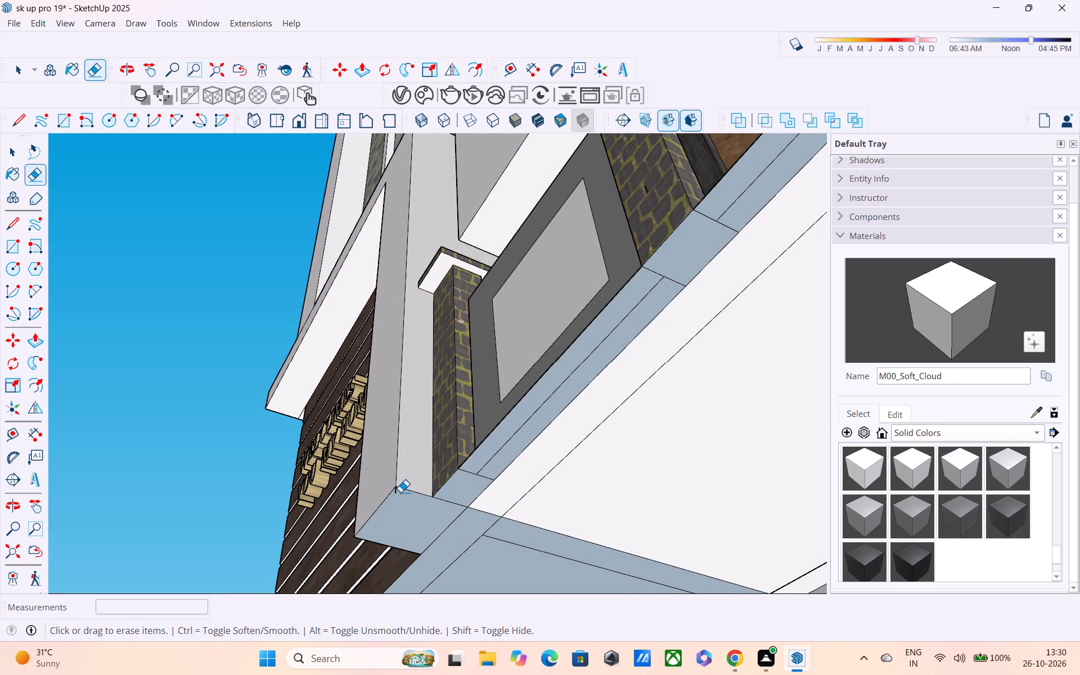
click(397, 490)
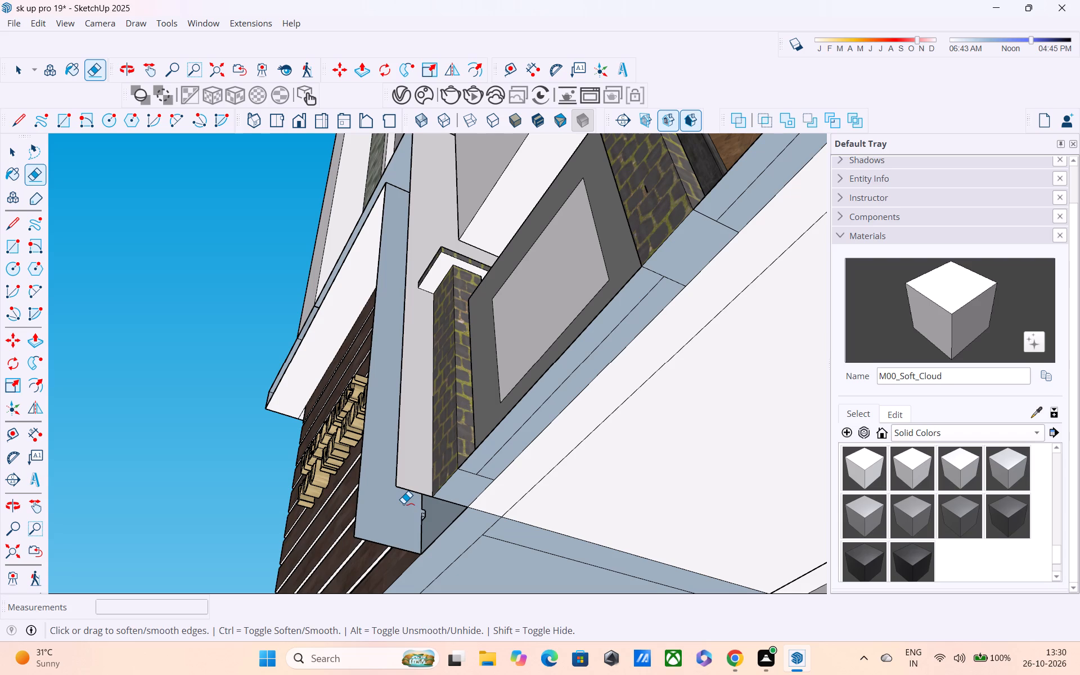
key(ctrl+z)
scroll(403, 490, up, 4)
scroll(389, 497, down, 1)
scroll(389, 496, up, 3)
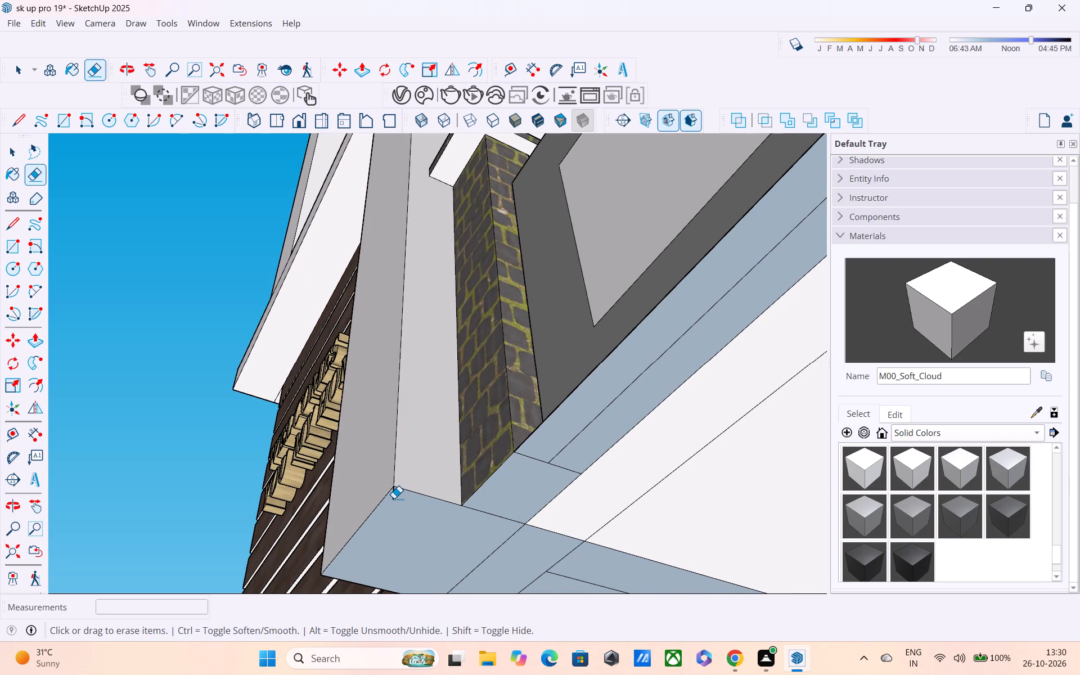
click(394, 498)
Erase the short stray edge hanging below the stone pillar between the blank wall panel and the double gate.
middle_drag(417, 510, 480, 568)
scroll(483, 566, down, 4)
middle_drag(483, 568, 458, 555)
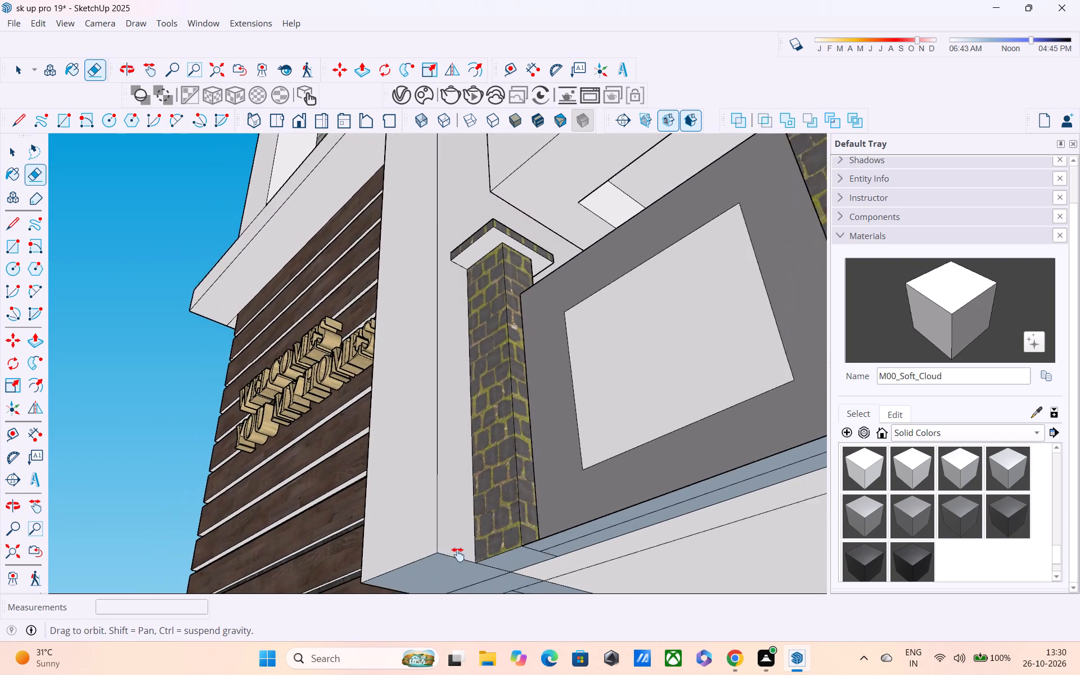
middle_drag(458, 555, 128, 503)
scroll(111, 503, up, 1)
scroll(112, 501, down, 4)
scroll(279, 472, down, 3)
middle_drag(313, 475, 0, 564)
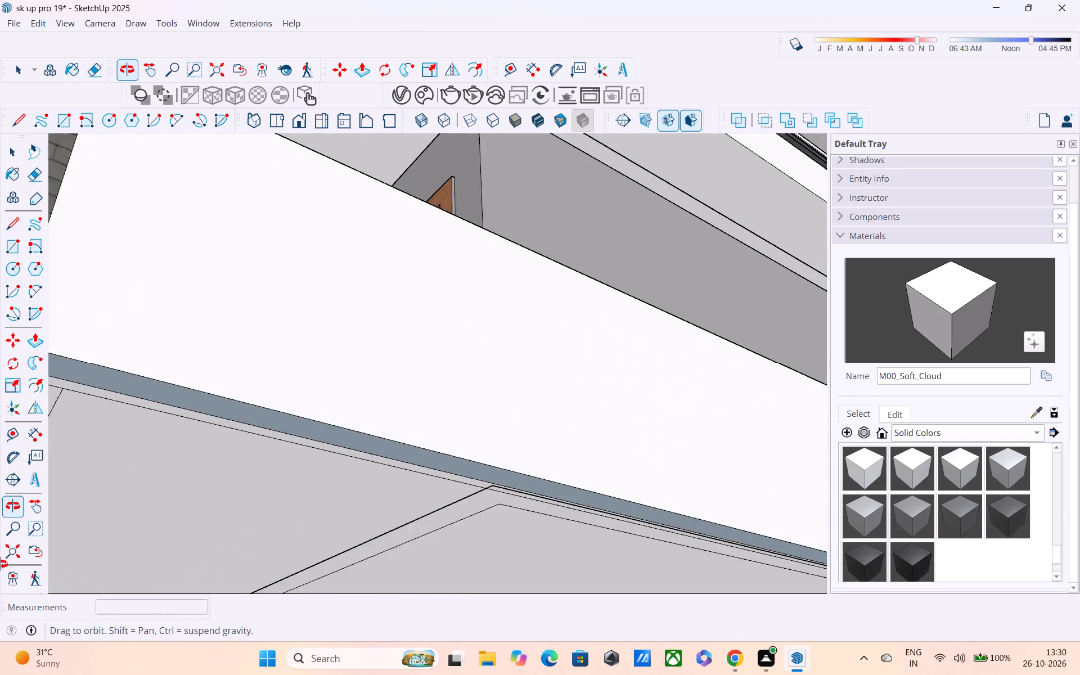
middle_drag(0, 564, 206, 567)
scroll(208, 534, down, 5)
middle_drag(271, 549, 190, 643)
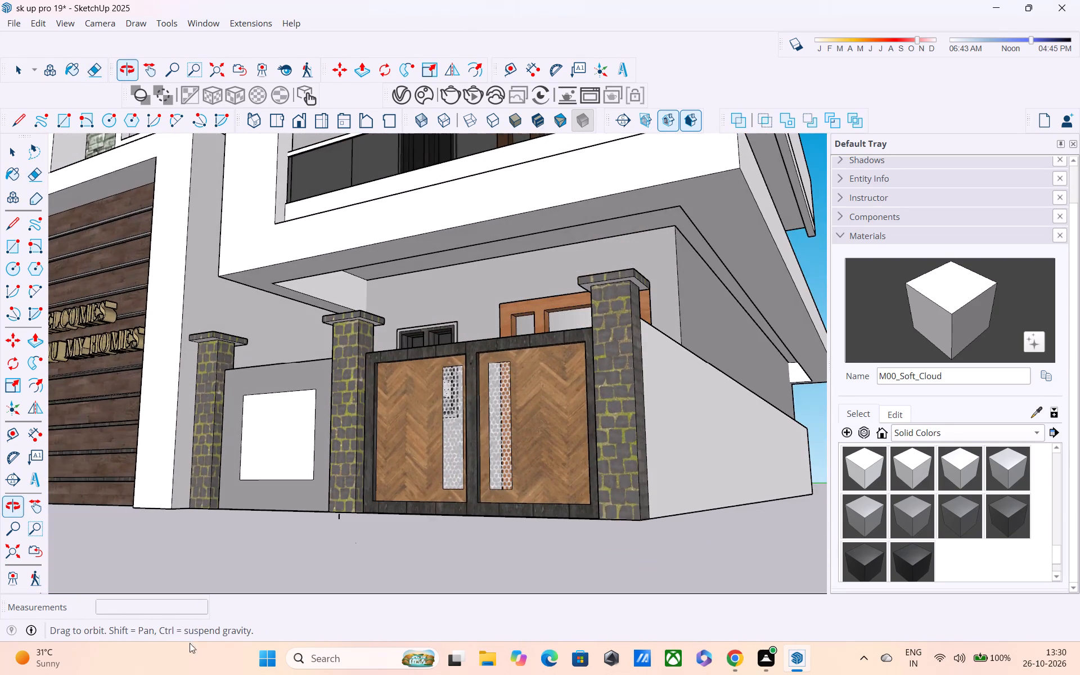
middle_drag(190, 643, 190, 645)
scroll(285, 533, up, 3)
scroll(352, 515, up, 3)
click(349, 515)
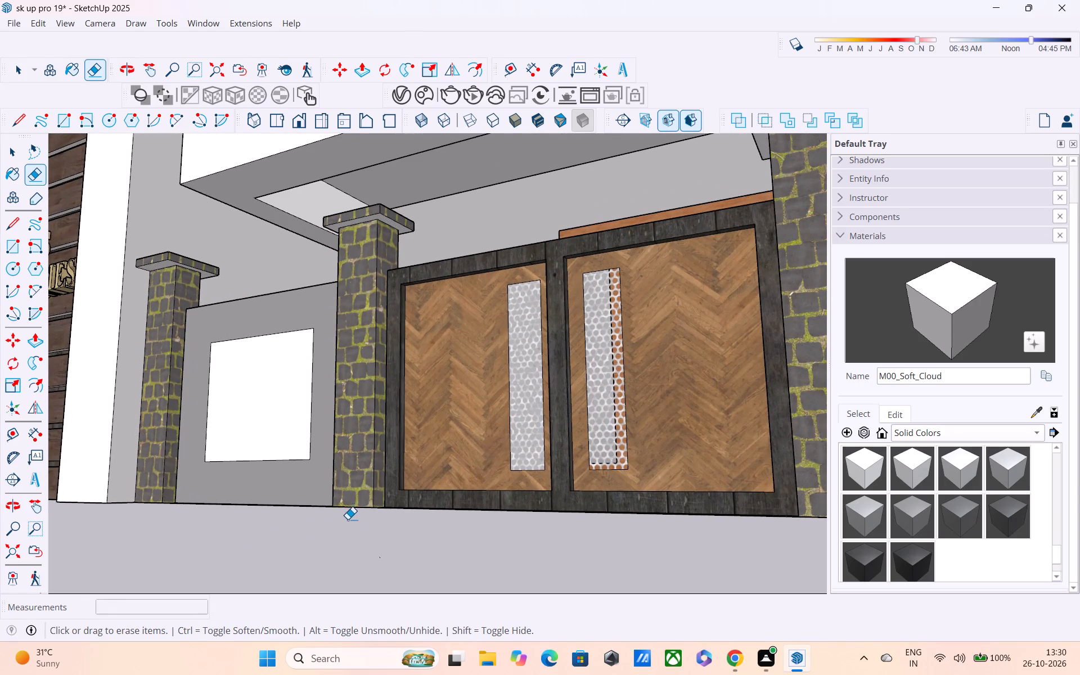
Examine the front elevation and the underside around the gate for remaining stray geometry.
scroll(350, 535, down, 11)
middle_drag(357, 564, 503, 619)
scroll(496, 578, up, 1)
scroll(489, 541, down, 3)
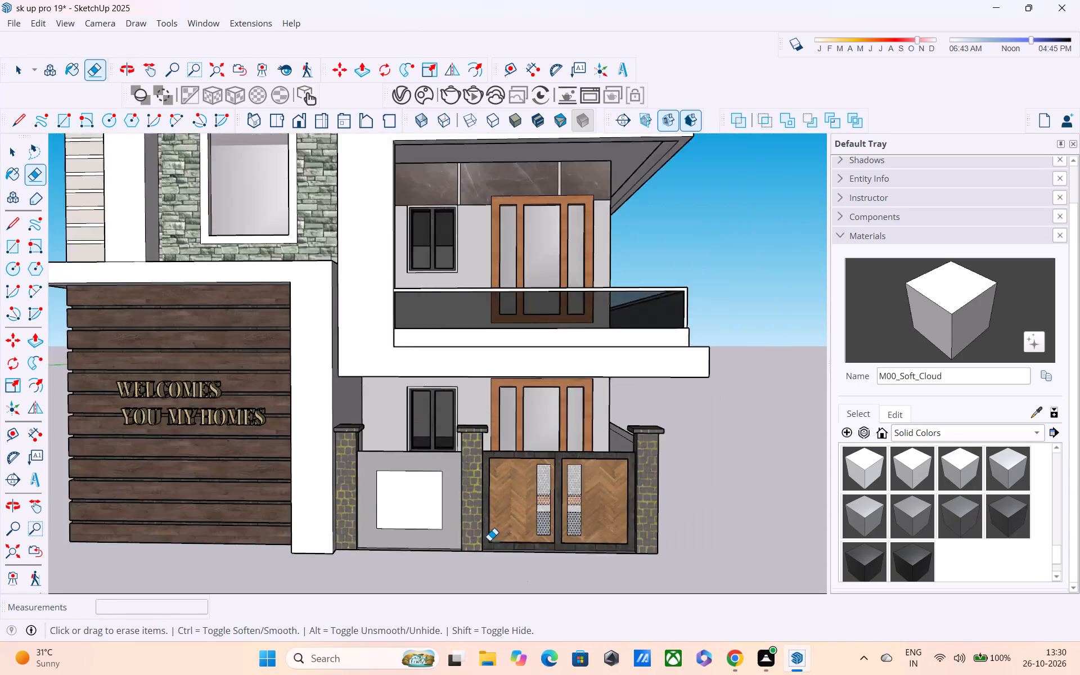
scroll(489, 541, down, 6)
scroll(477, 530, up, 1)
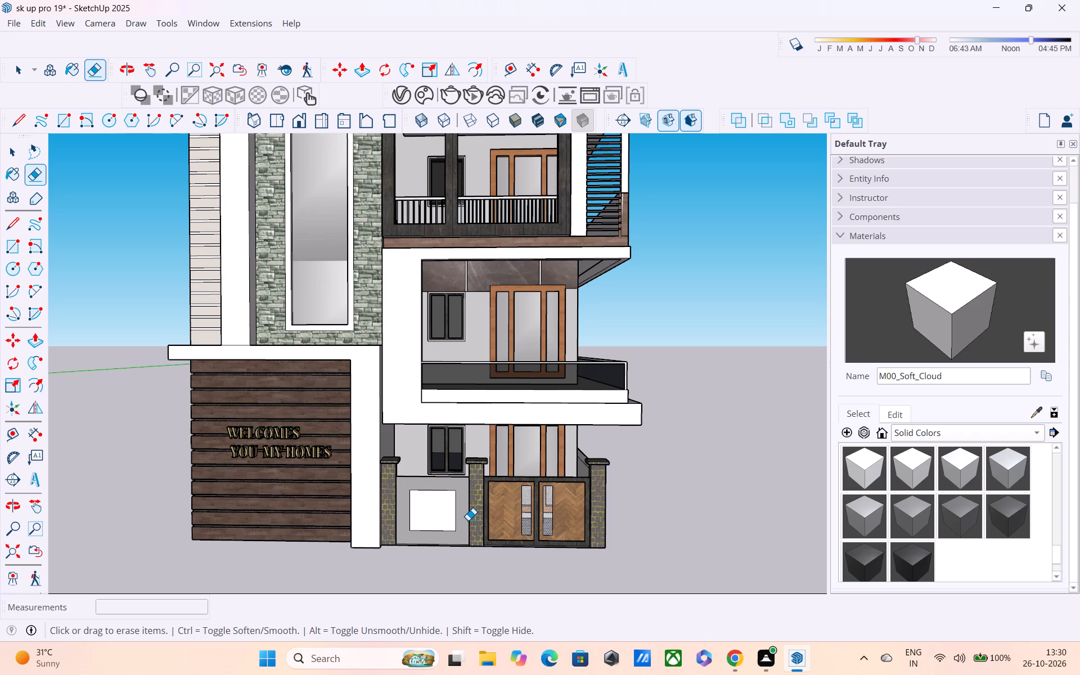
scroll(560, 603, up, 1)
scroll(553, 587, down, 1)
shift+middle_drag(552, 581, 564, 438)
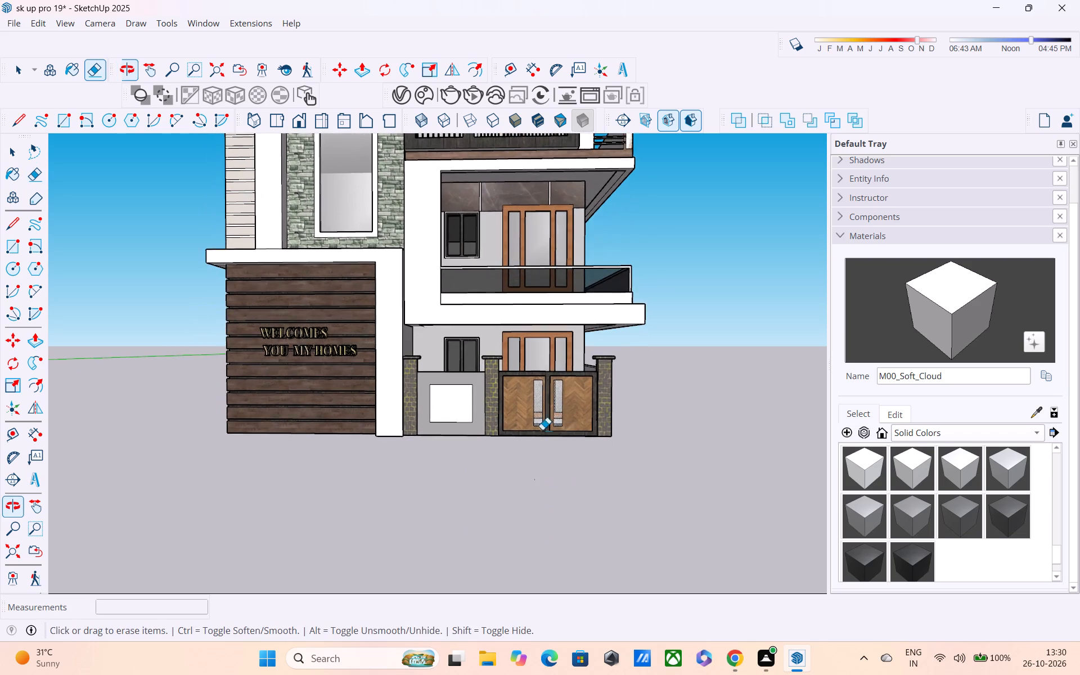
scroll(532, 442, up, 3)
key(space)
middle_drag(521, 473, 588, 371)
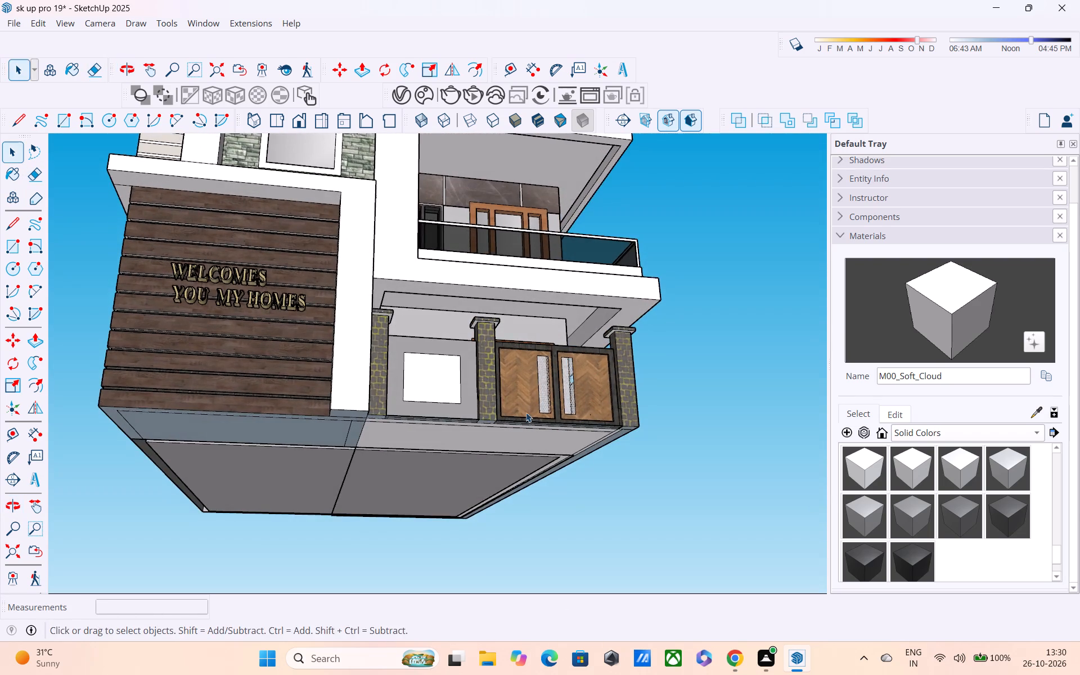
middle_drag(533, 439, 708, 563)
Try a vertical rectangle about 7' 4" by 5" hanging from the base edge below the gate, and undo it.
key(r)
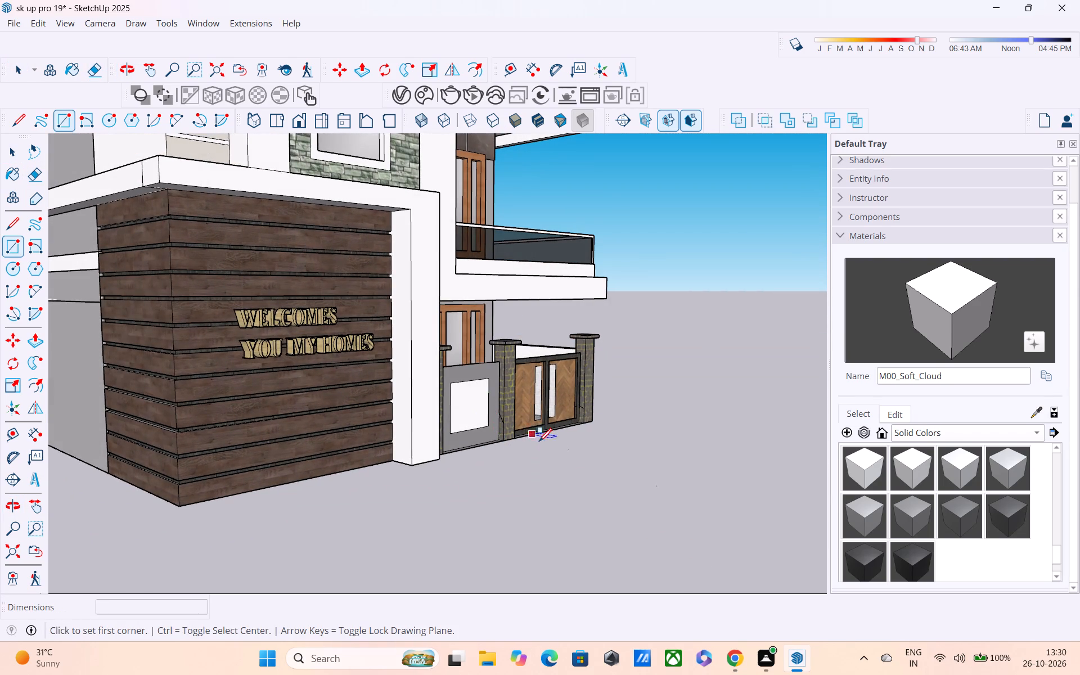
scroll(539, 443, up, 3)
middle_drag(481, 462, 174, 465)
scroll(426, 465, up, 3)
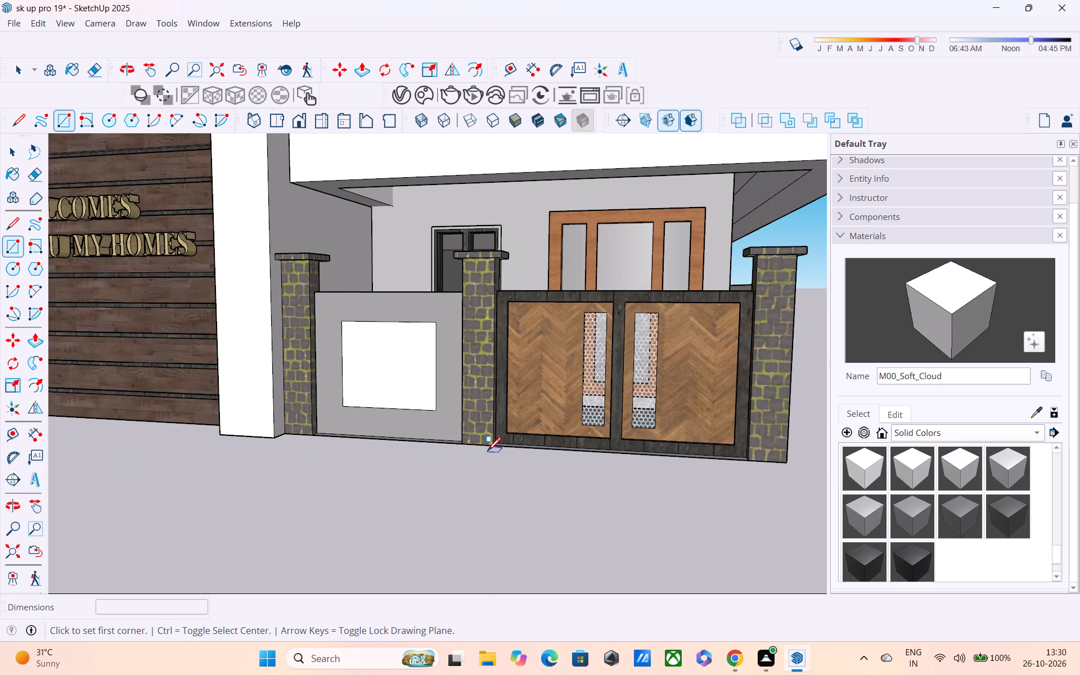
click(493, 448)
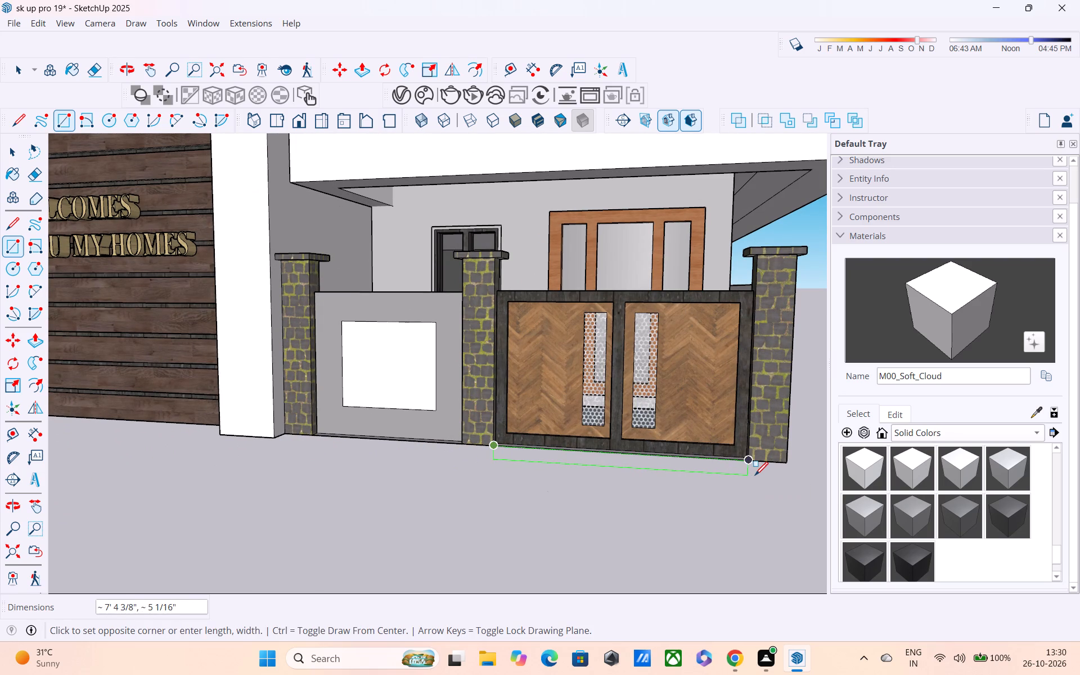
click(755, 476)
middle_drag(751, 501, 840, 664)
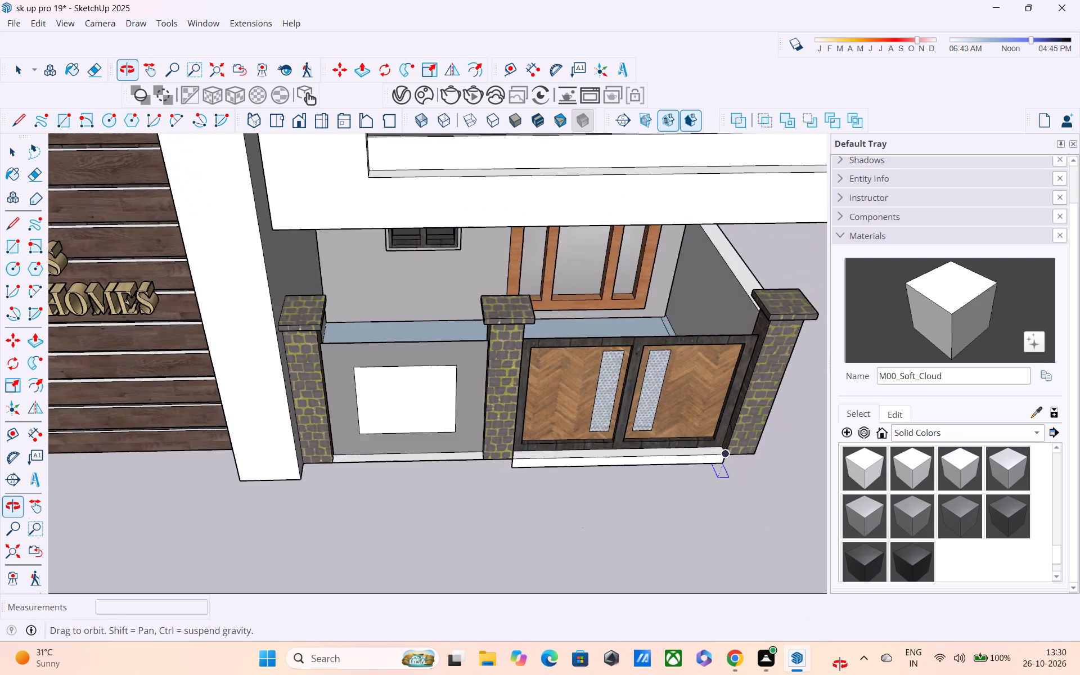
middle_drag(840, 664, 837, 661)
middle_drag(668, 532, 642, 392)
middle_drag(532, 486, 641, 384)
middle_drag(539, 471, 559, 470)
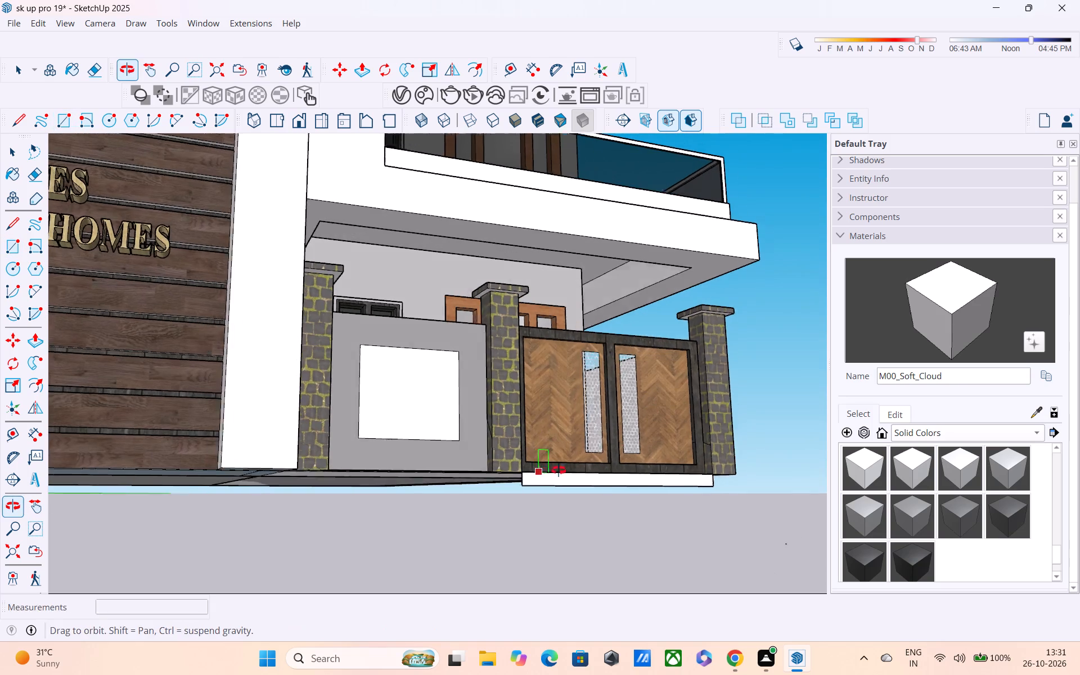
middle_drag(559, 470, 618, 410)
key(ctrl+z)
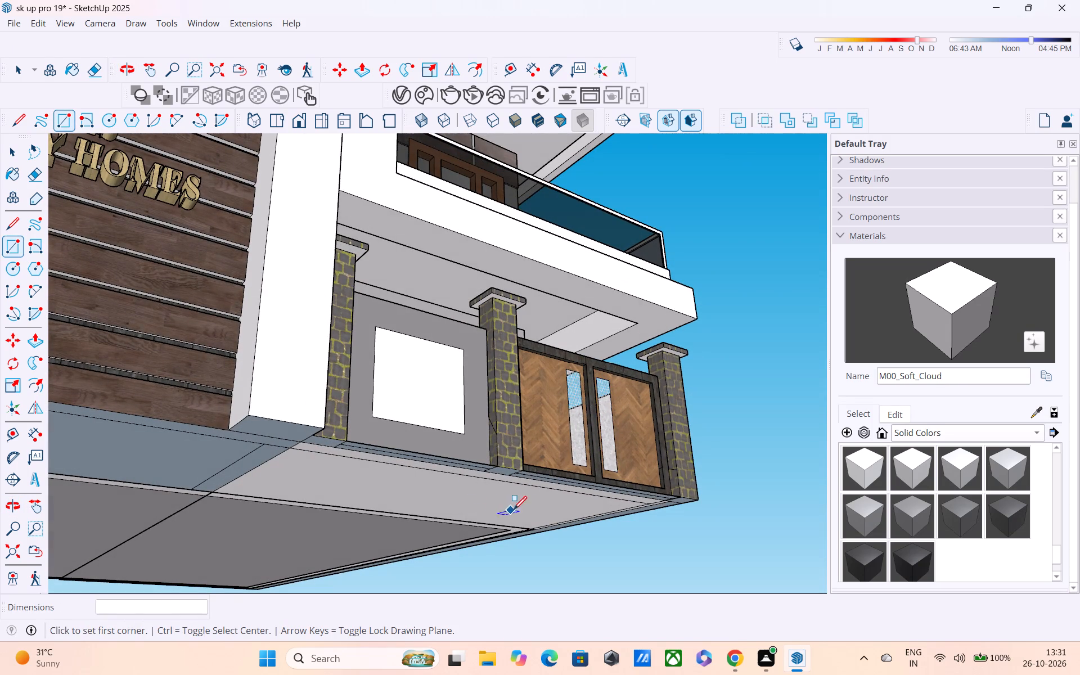
Draw a horizontal rectangle about 7' 4" by 1' in front of the gate, starting from the middle pillar's base corner.
middle_drag(523, 510, 597, 637)
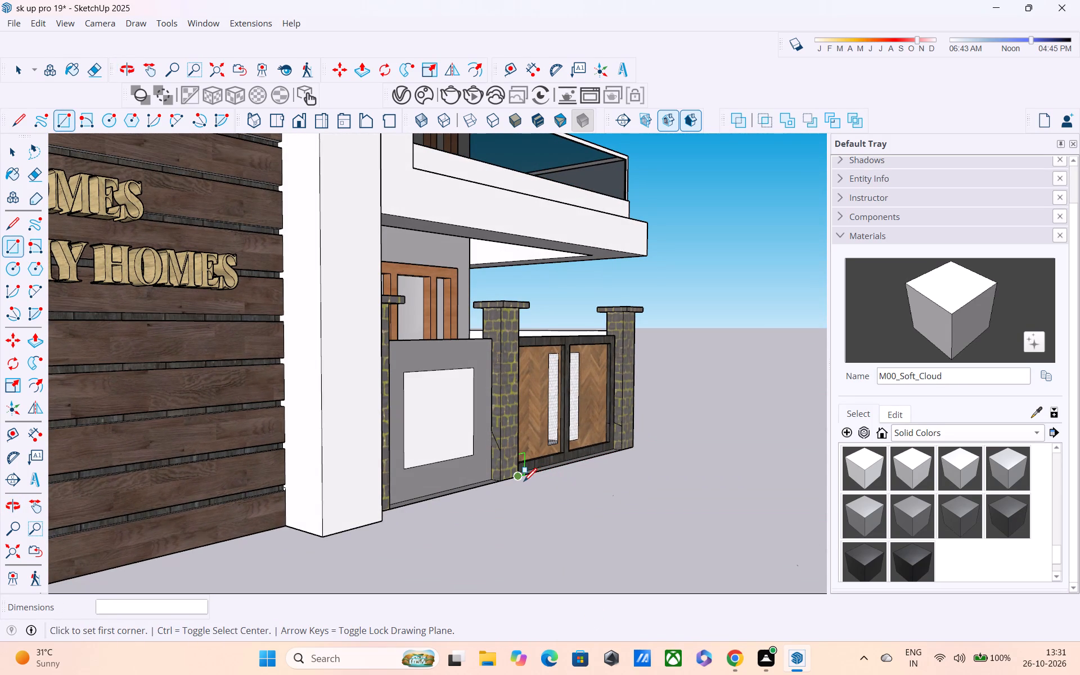
click(523, 484)
middle_drag(626, 463, 622, 478)
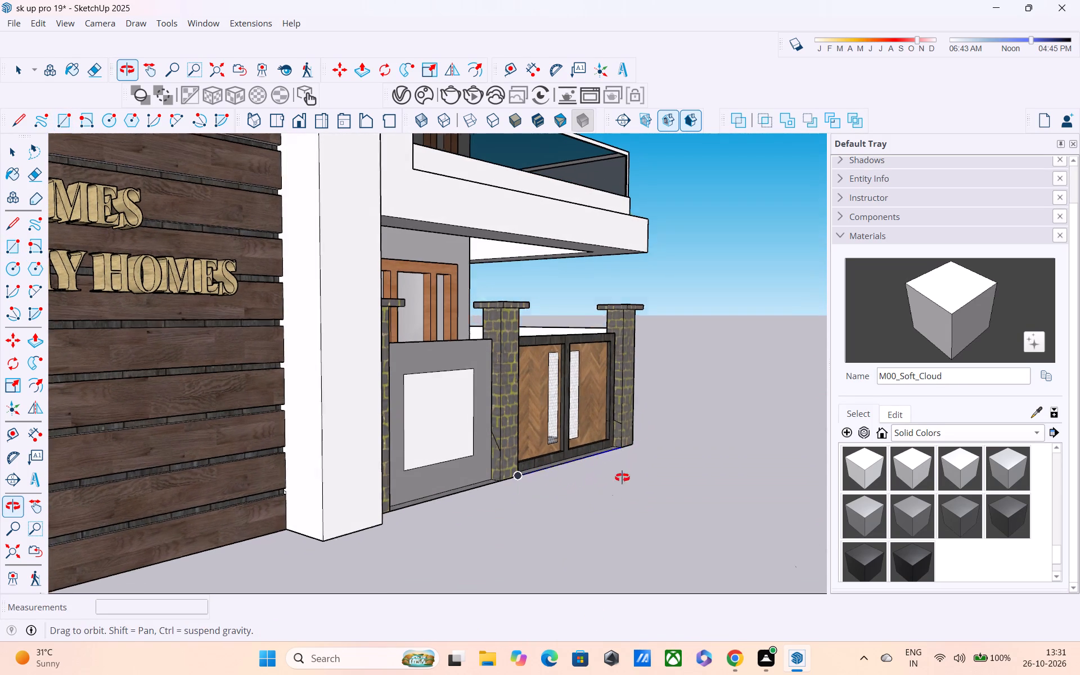
middle_drag(622, 478, 596, 548)
middle_drag(636, 473, 444, 556)
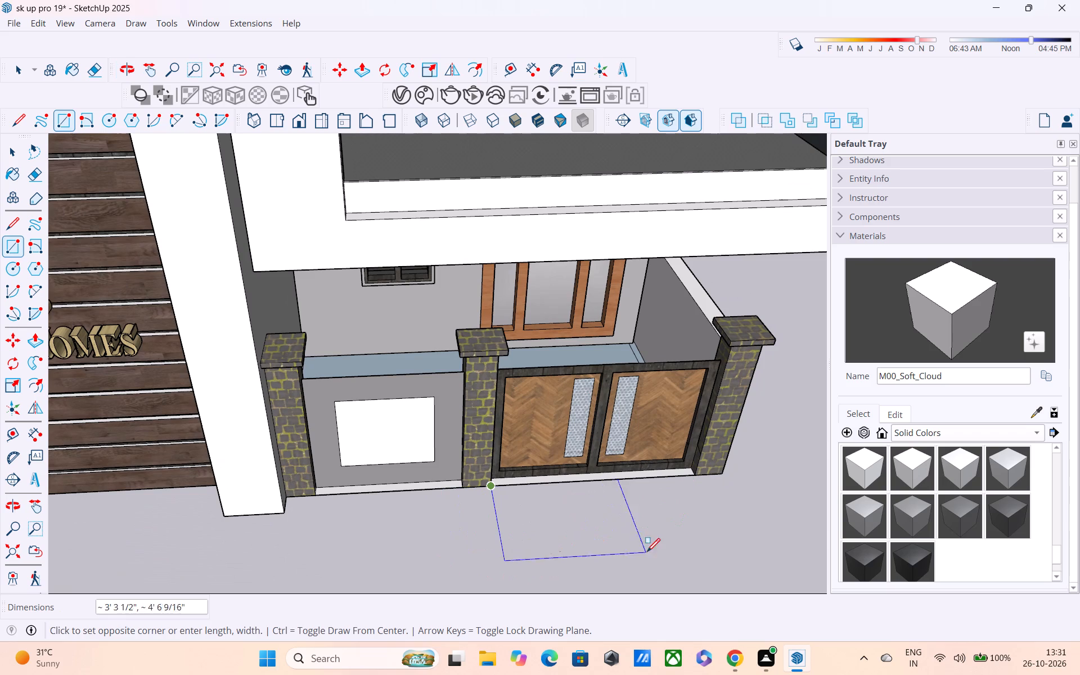
middle_drag(675, 581, 352, 529)
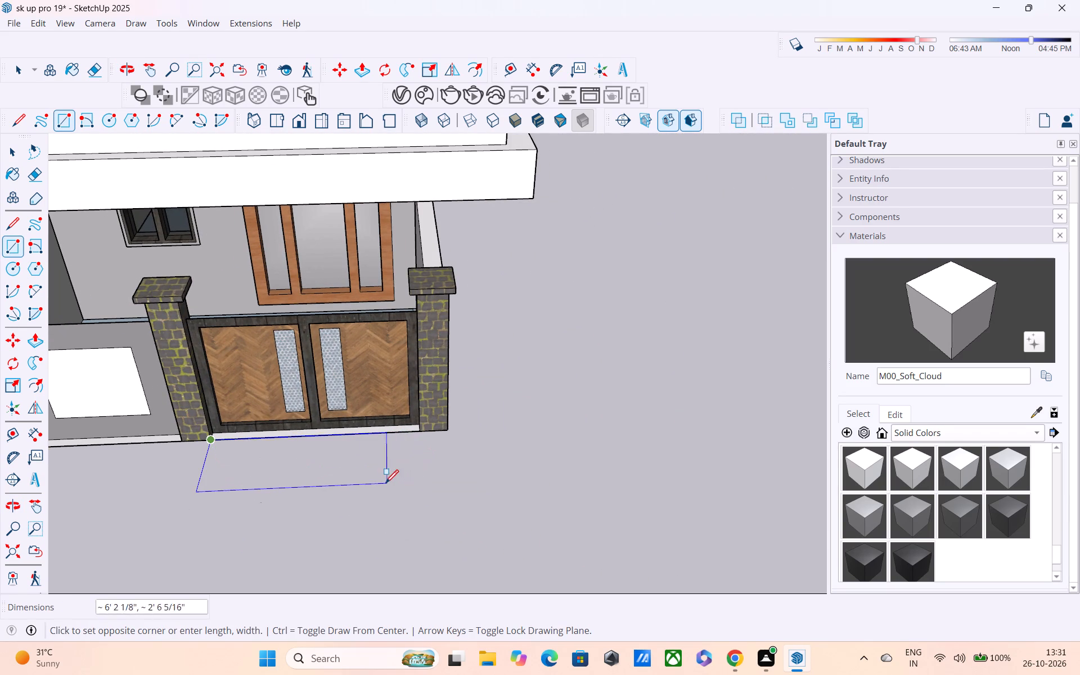
middle_drag(393, 475, 166, 572)
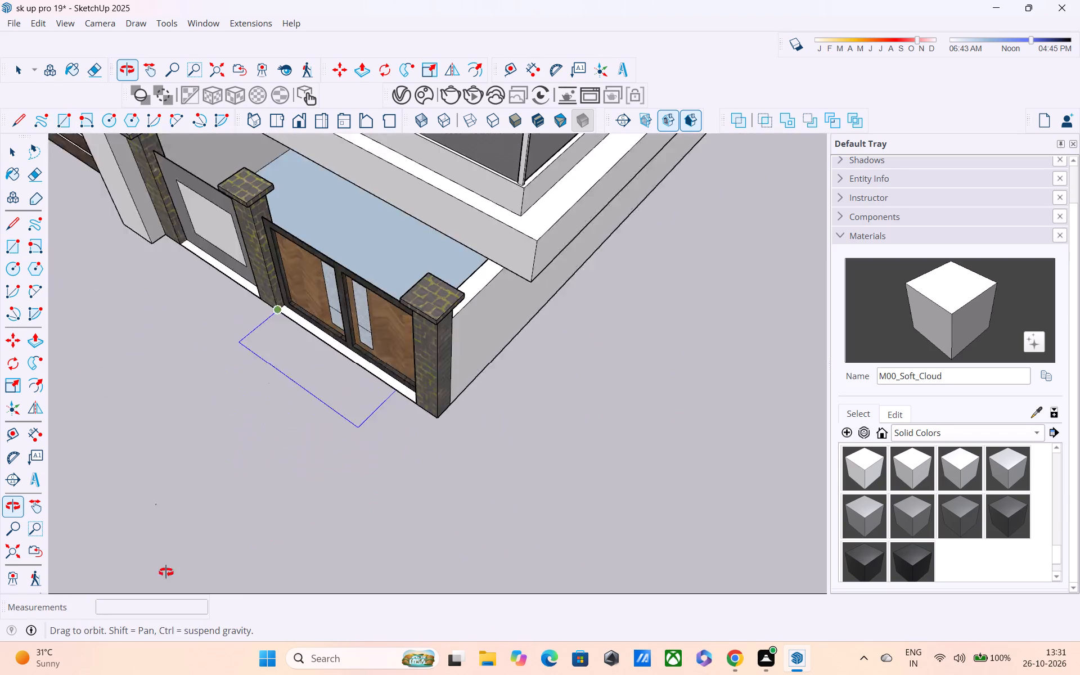
middle_drag(166, 572, 105, 578)
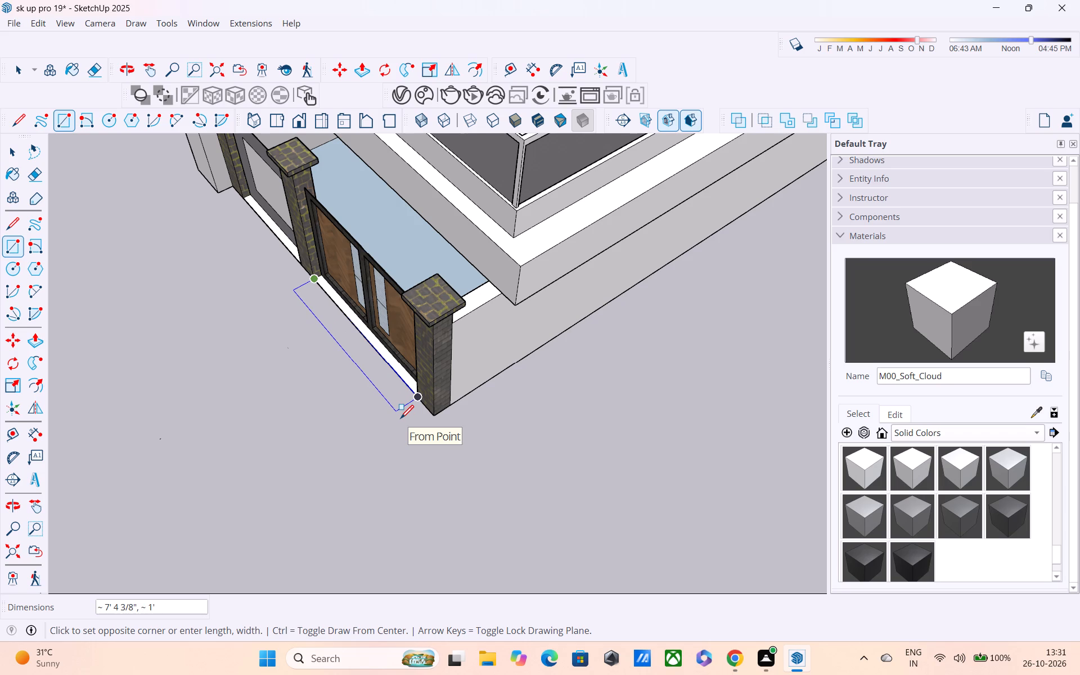
click(400, 420)
Push/Pull the rectangle in front of the gate 5" downward to form the entry step.
middle_drag(426, 432, 443, 391)
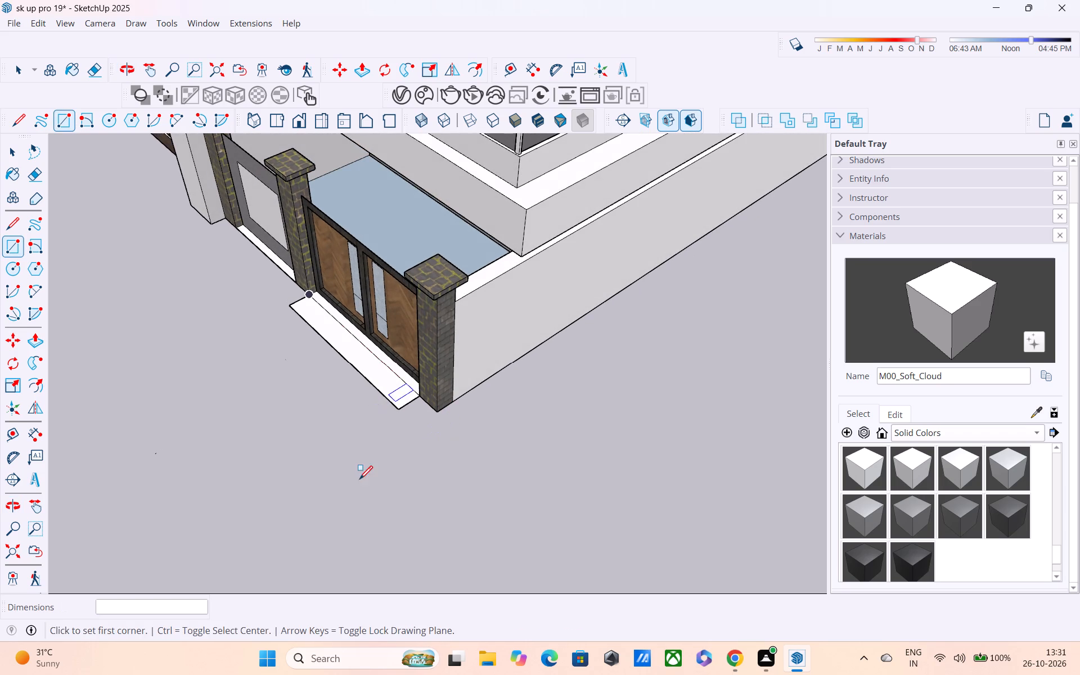
middle_drag(359, 481, 369, 382)
middle_drag(355, 397, 371, 344)
shift+middle_drag(357, 368, 172, 535)
middle_drag(151, 541, 262, 404)
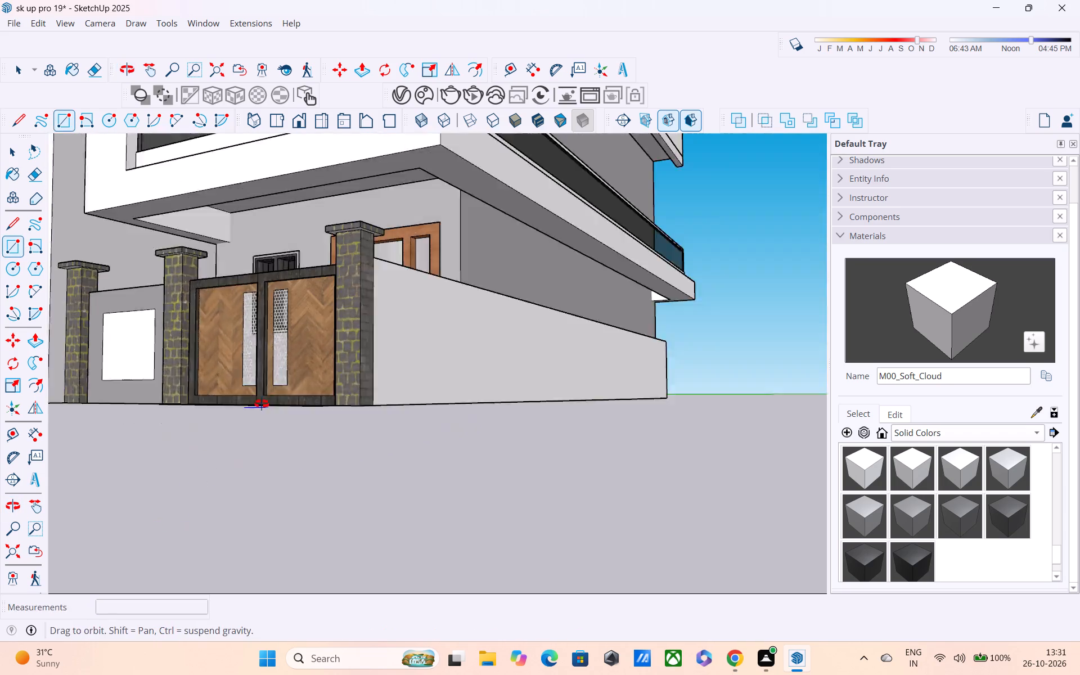
middle_drag(262, 404, 284, 371)
key(p)
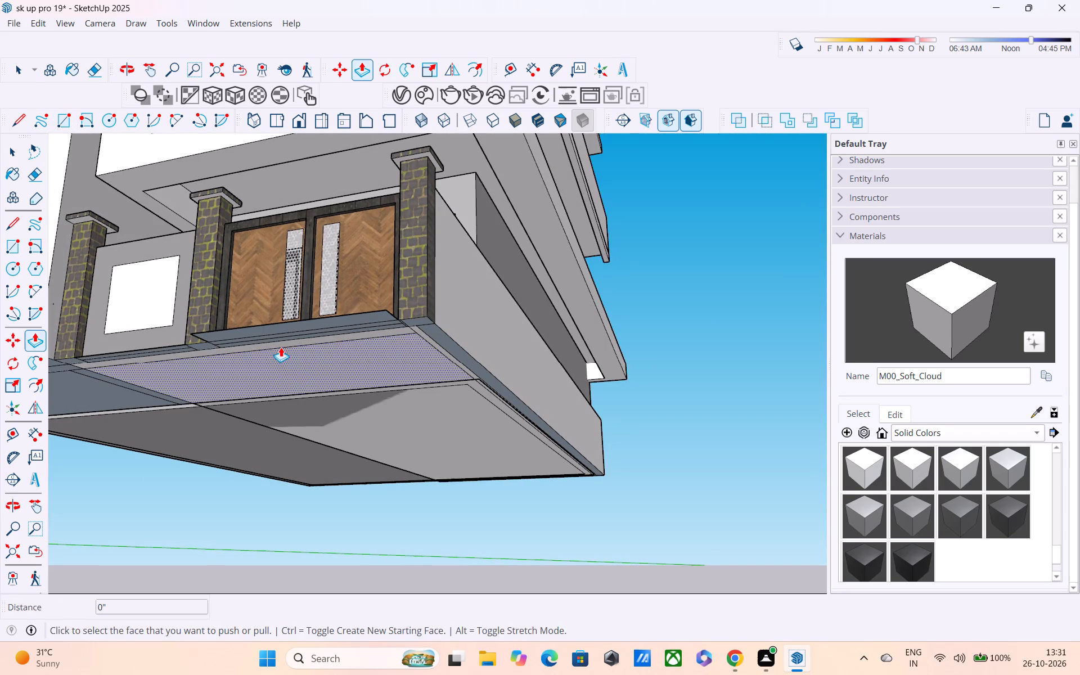
click(271, 331)
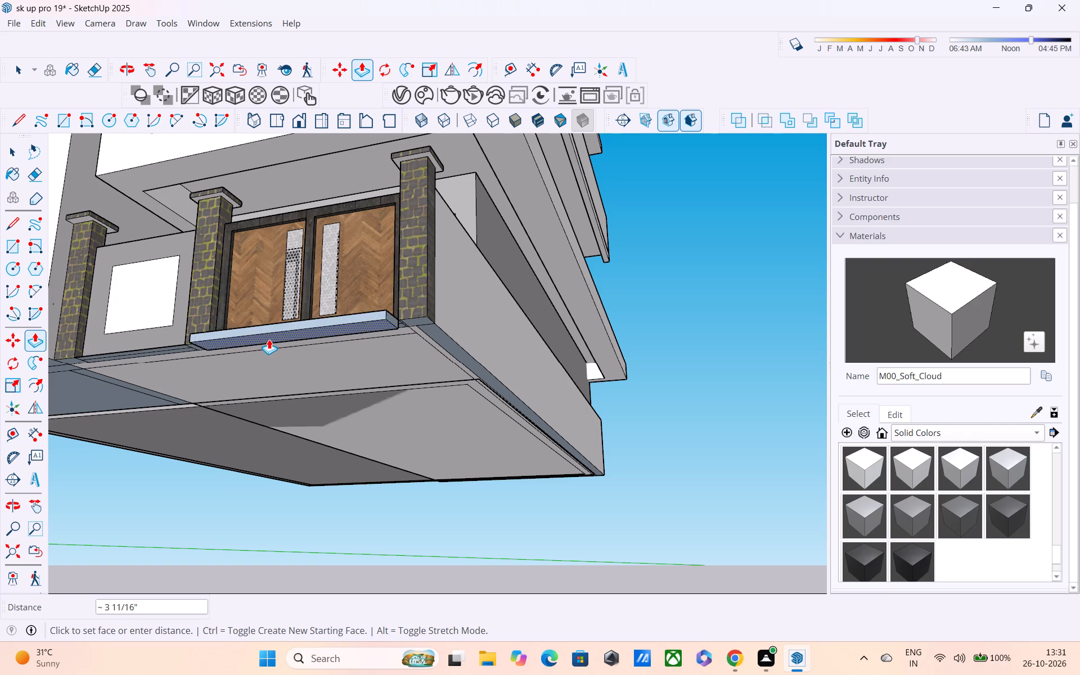
key(6)
key(BackSpace)
text(5")
key(Return)
Close the open top of the entry step with a rectangle about 7' 4" by 1' across its opposite corners.
middle_drag(279, 338, 284, 609)
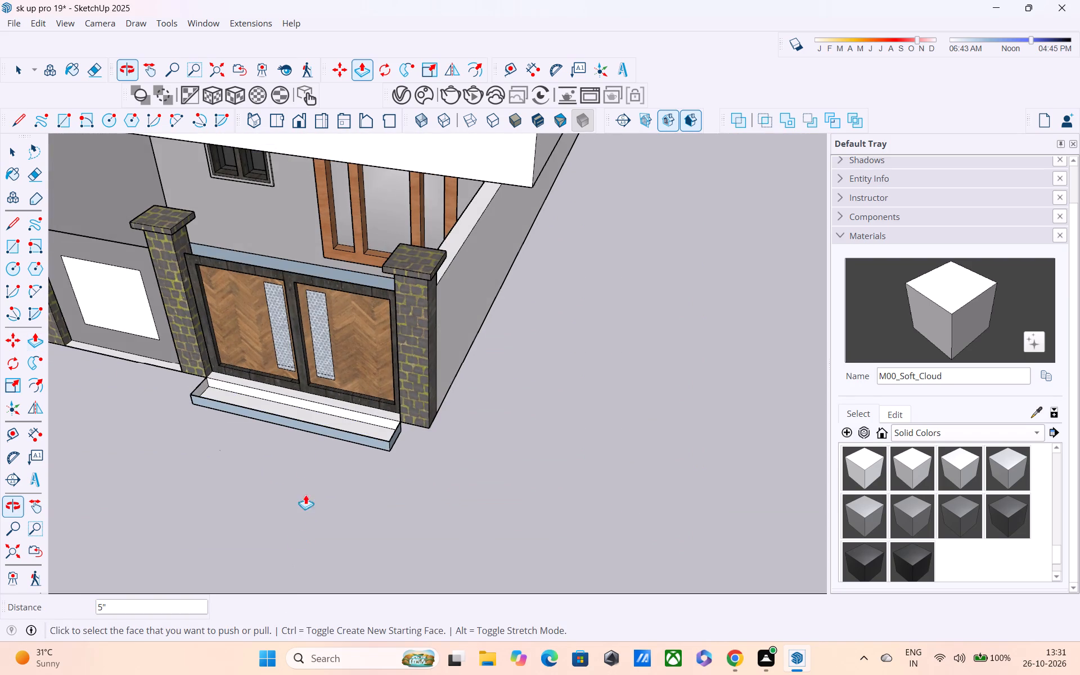
scroll(304, 438, up, 1)
middle_drag(307, 446, 168, 489)
scroll(288, 318, up, 2)
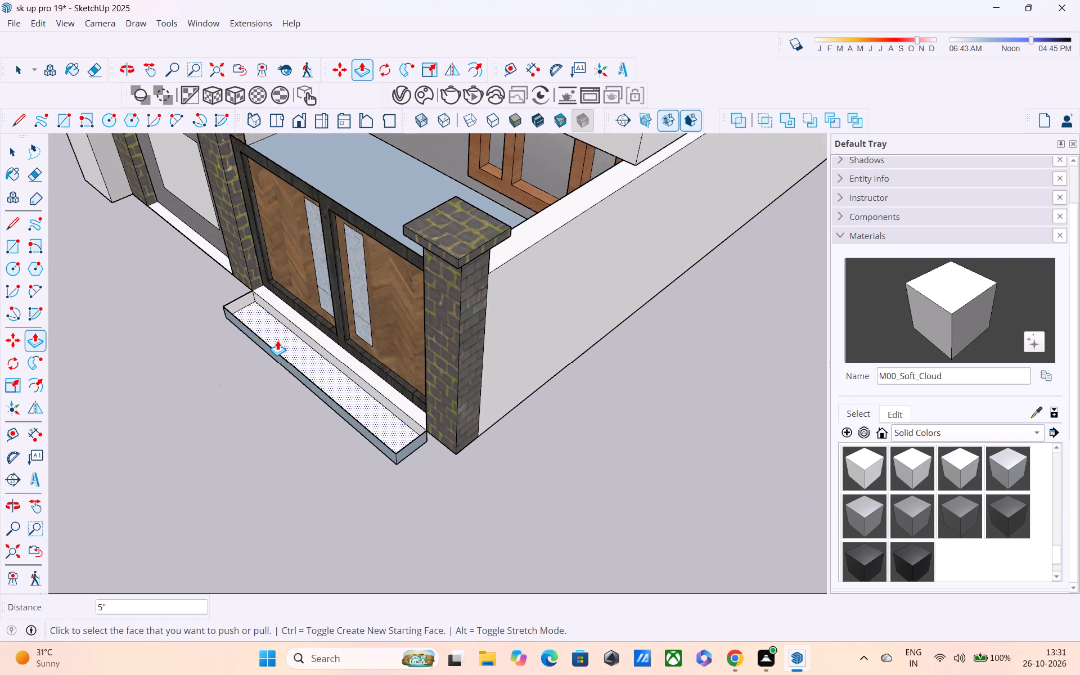
key(r)
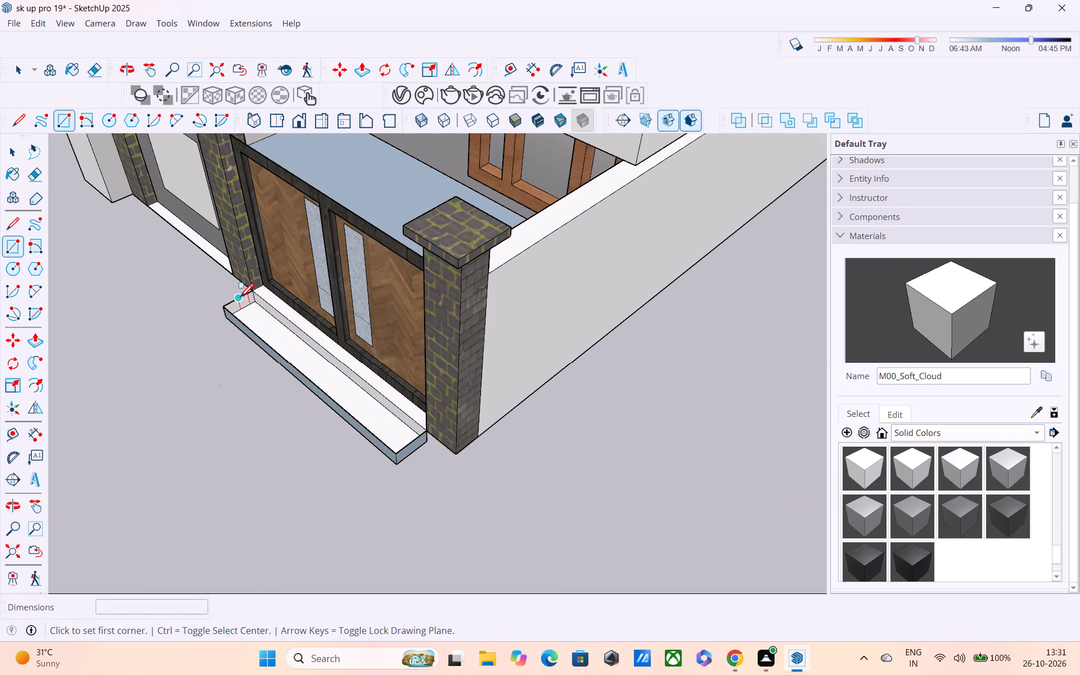
click(223, 310)
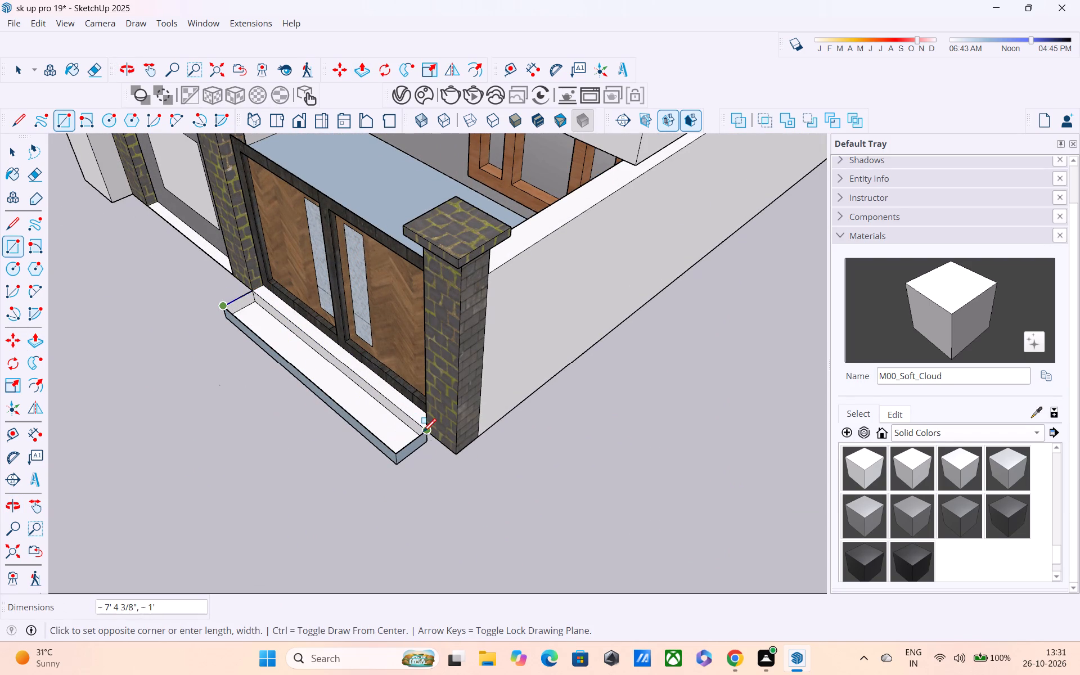
click(423, 433)
middle_drag(385, 453, 381, 336)
scroll(350, 420, up, 3)
middle_drag(358, 413, 265, 381)
key(space)
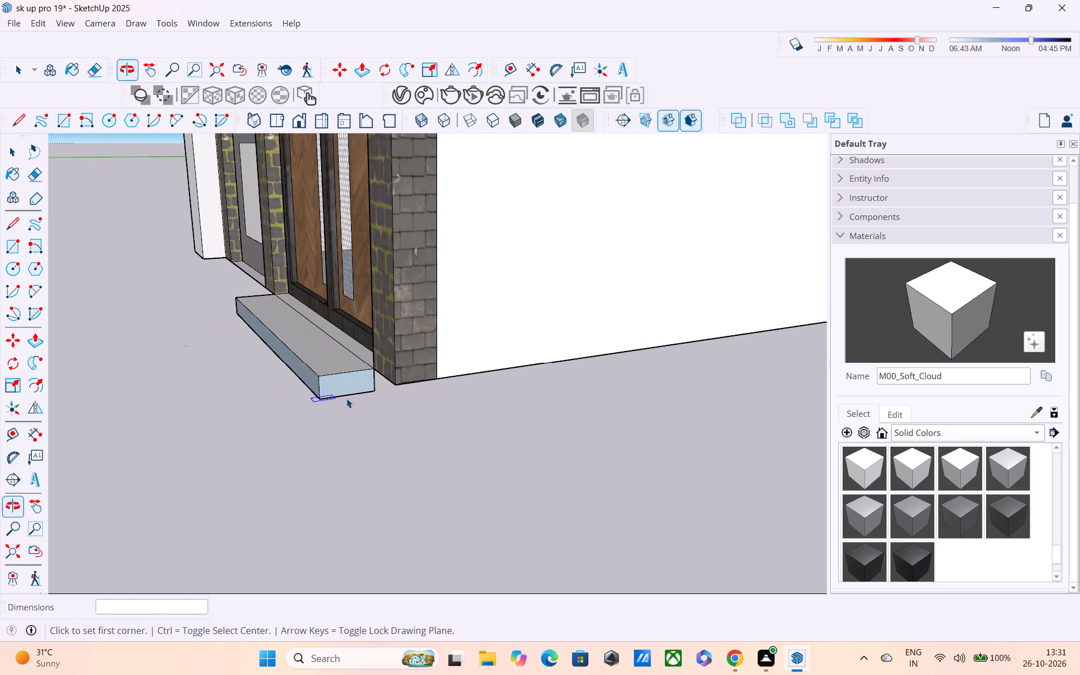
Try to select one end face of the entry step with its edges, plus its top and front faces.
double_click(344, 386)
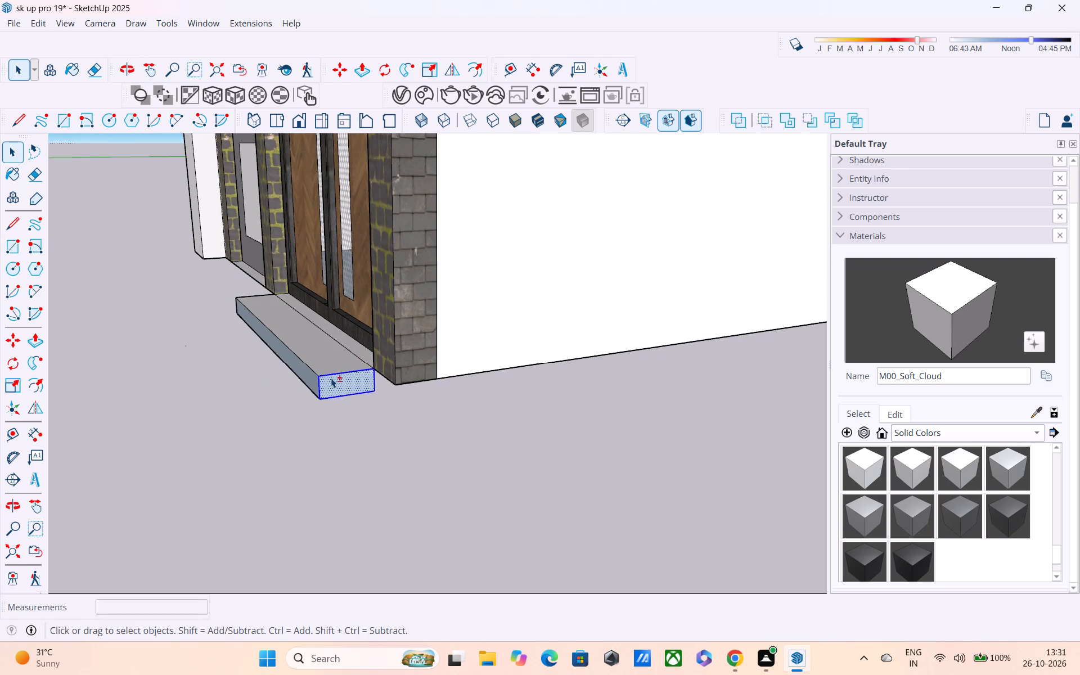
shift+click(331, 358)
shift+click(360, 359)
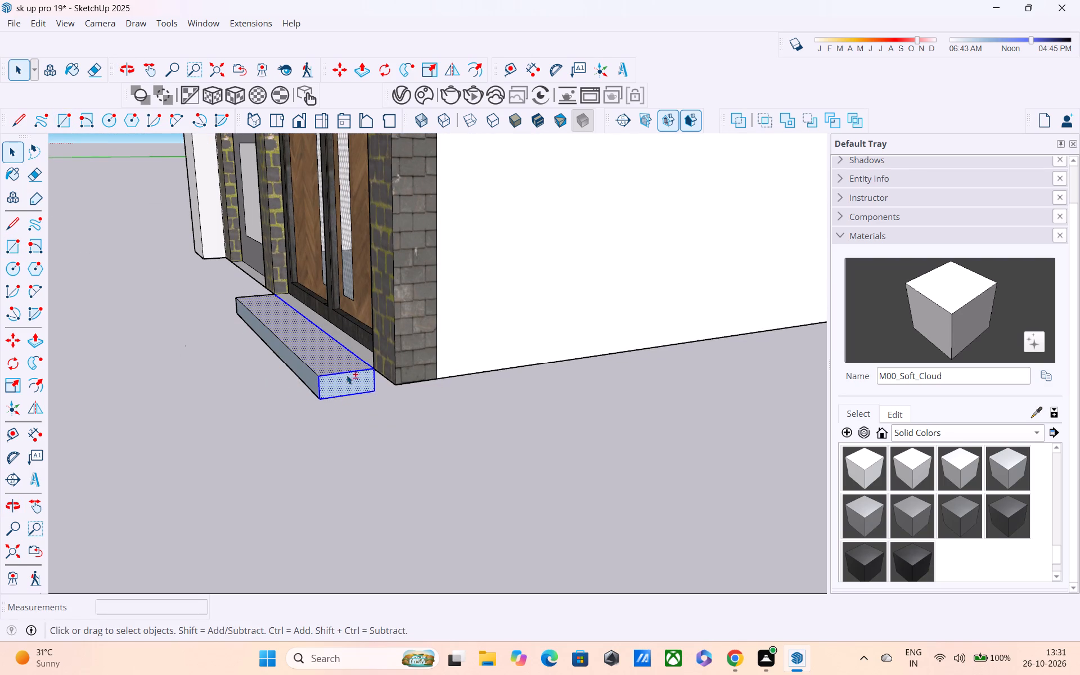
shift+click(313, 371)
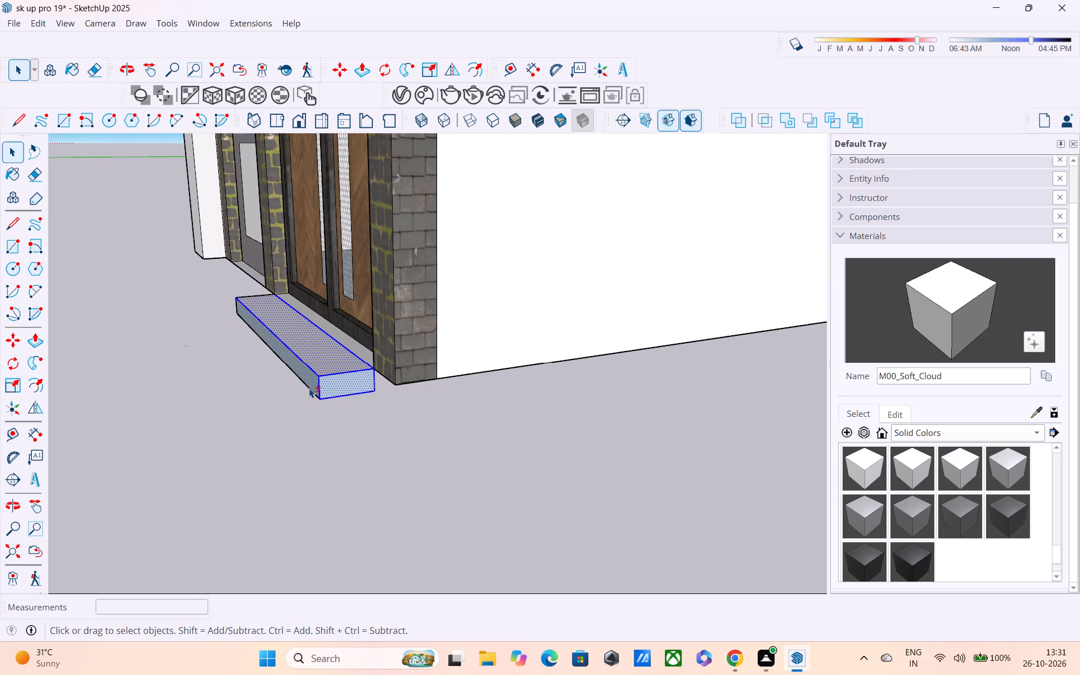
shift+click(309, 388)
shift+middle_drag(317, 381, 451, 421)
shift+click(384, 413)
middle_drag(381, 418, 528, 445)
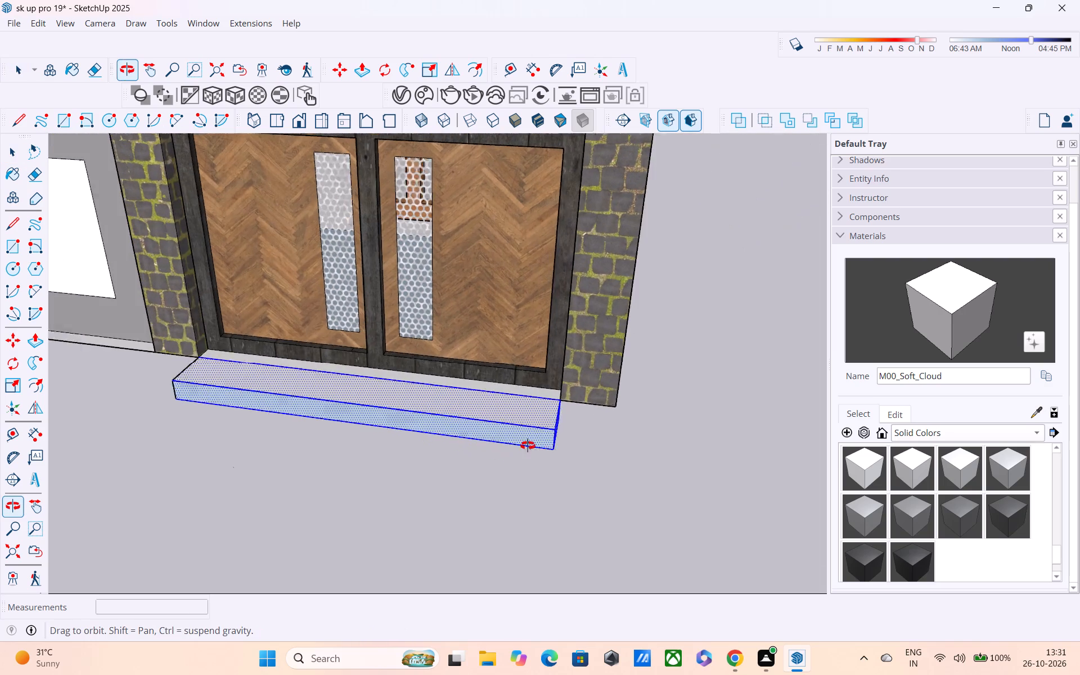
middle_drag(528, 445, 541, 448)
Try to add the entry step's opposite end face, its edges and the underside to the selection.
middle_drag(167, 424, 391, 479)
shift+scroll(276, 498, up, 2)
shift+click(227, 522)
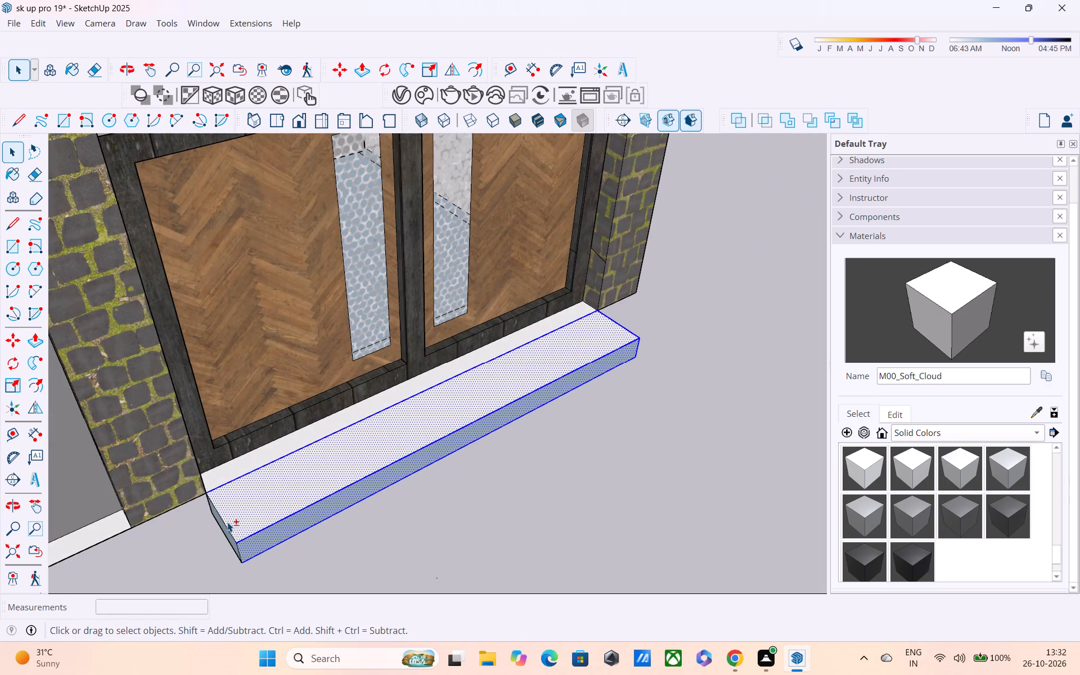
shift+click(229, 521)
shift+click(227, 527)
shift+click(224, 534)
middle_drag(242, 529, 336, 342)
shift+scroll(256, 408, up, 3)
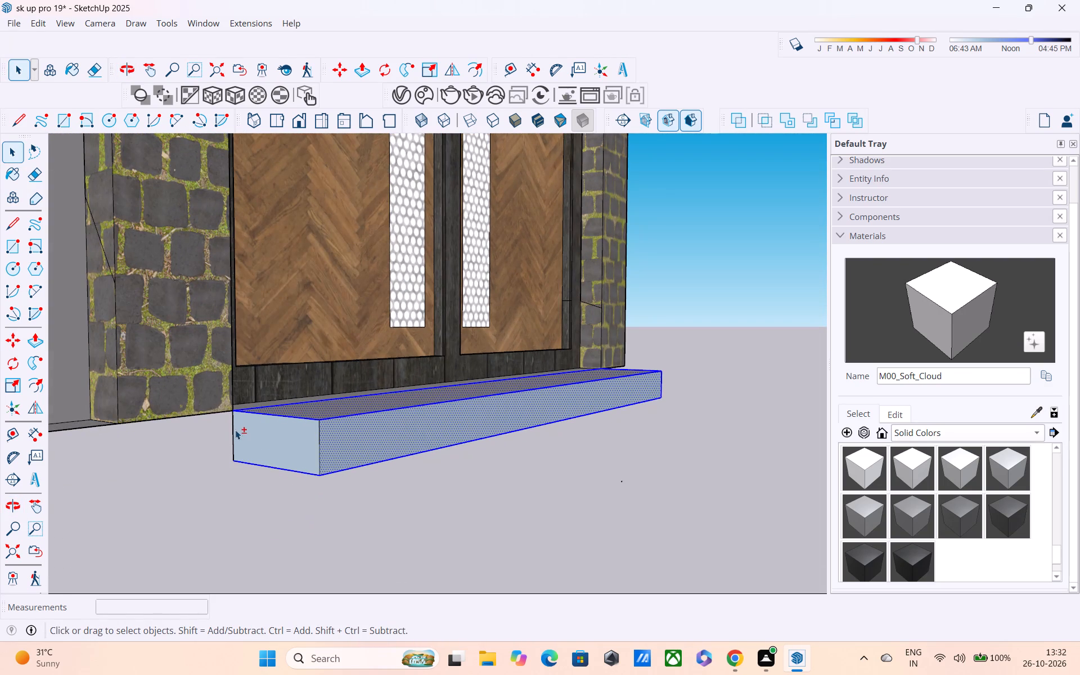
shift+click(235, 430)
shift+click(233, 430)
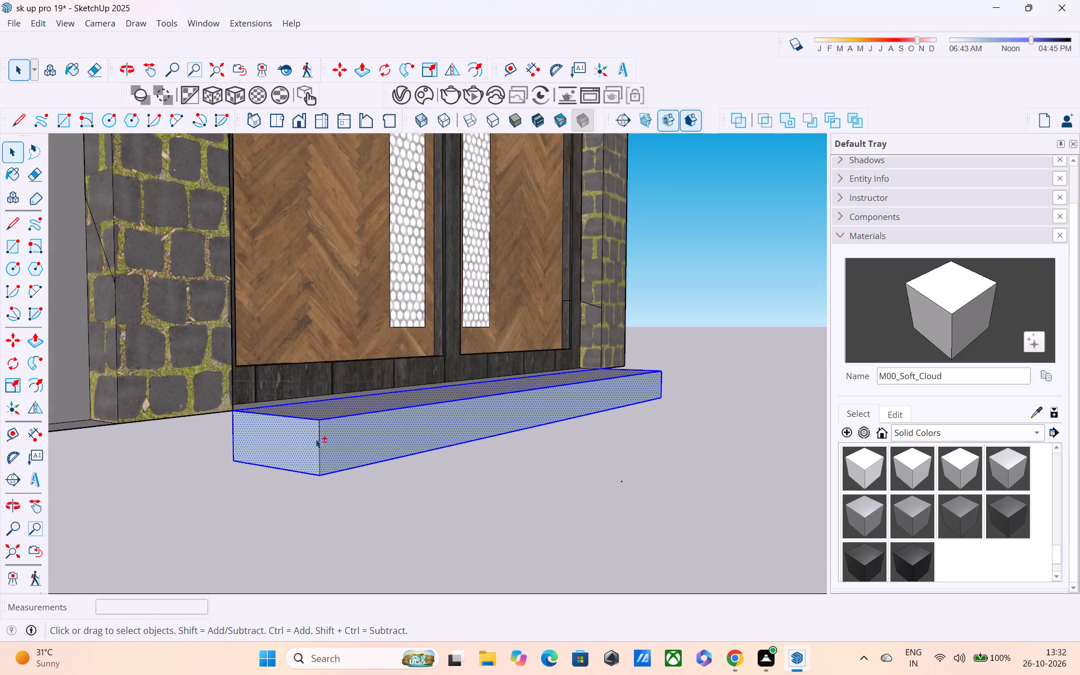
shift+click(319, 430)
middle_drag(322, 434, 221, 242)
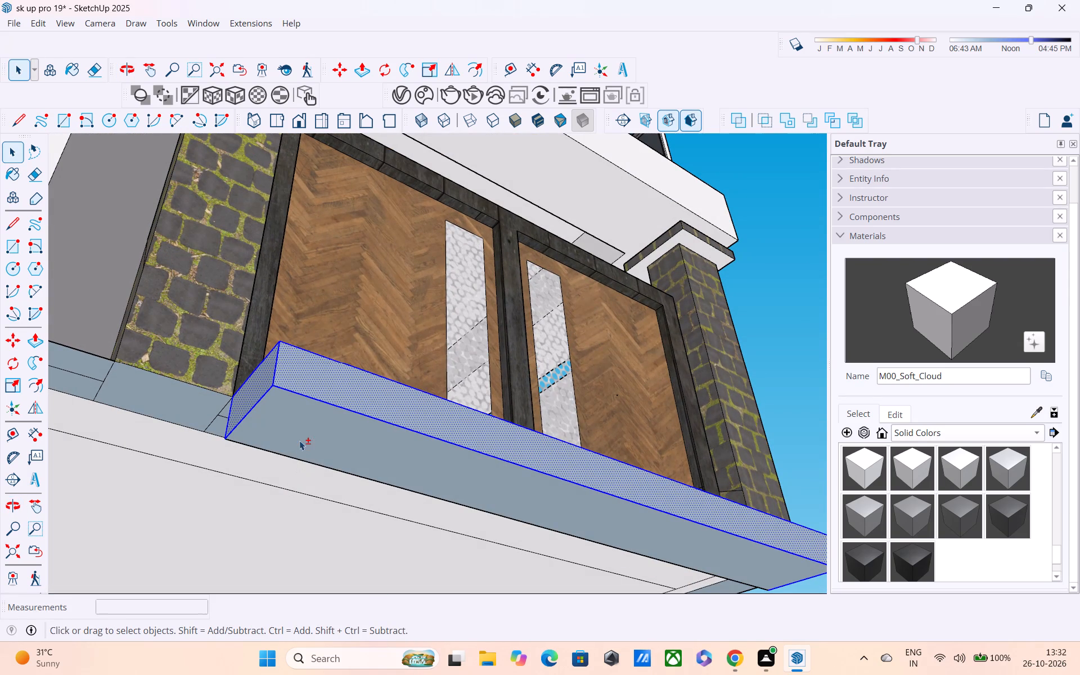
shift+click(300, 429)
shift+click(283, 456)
Examine the selected entry step from below and from the front.
middle_drag(292, 462, 0, 525)
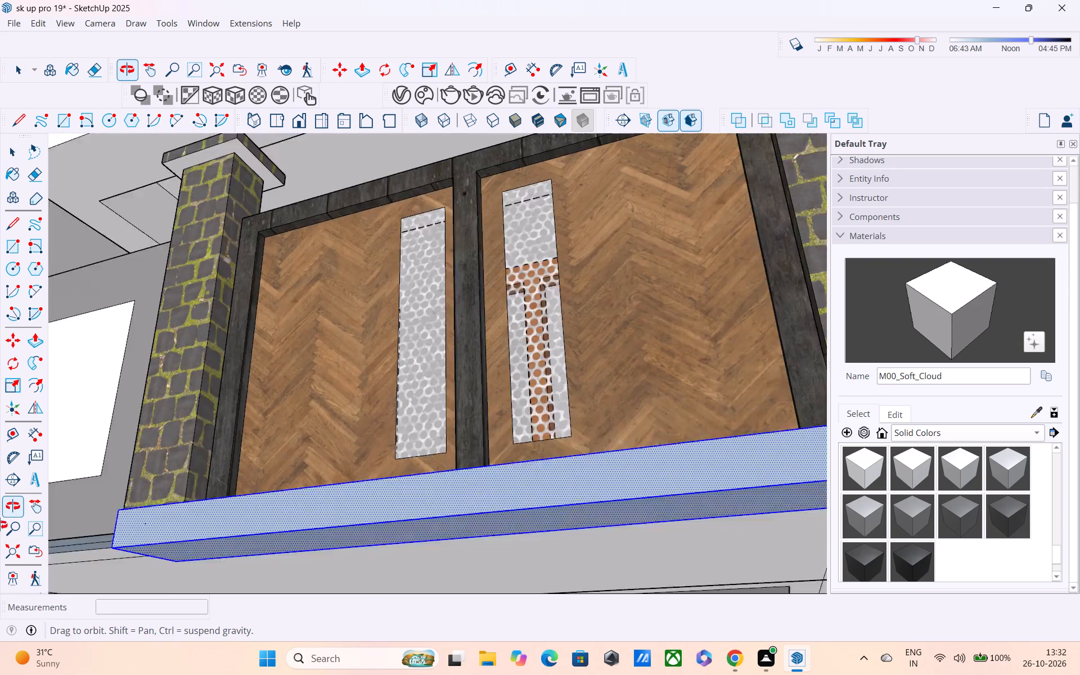
middle_drag(0, 525, 35, 565)
middle_drag(306, 662, 280, 542)
middle_drag(333, 548, 262, 290)
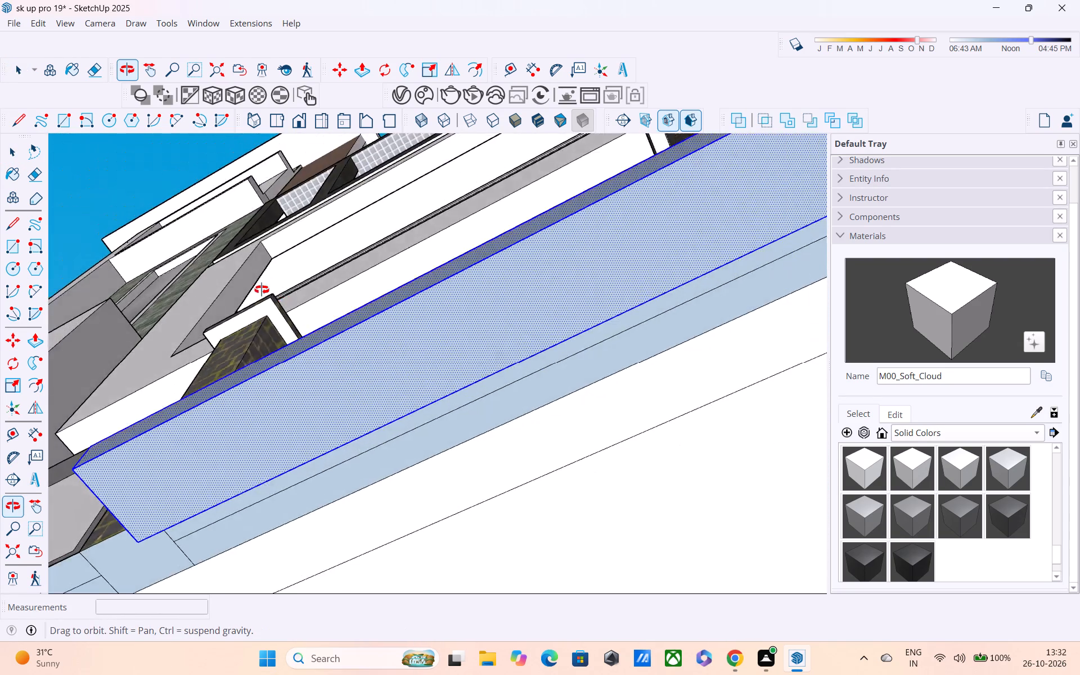
middle_drag(262, 290, 120, 314)
shift+middle_drag(274, 402, 160, 415)
middle_drag(185, 403, 325, 404)
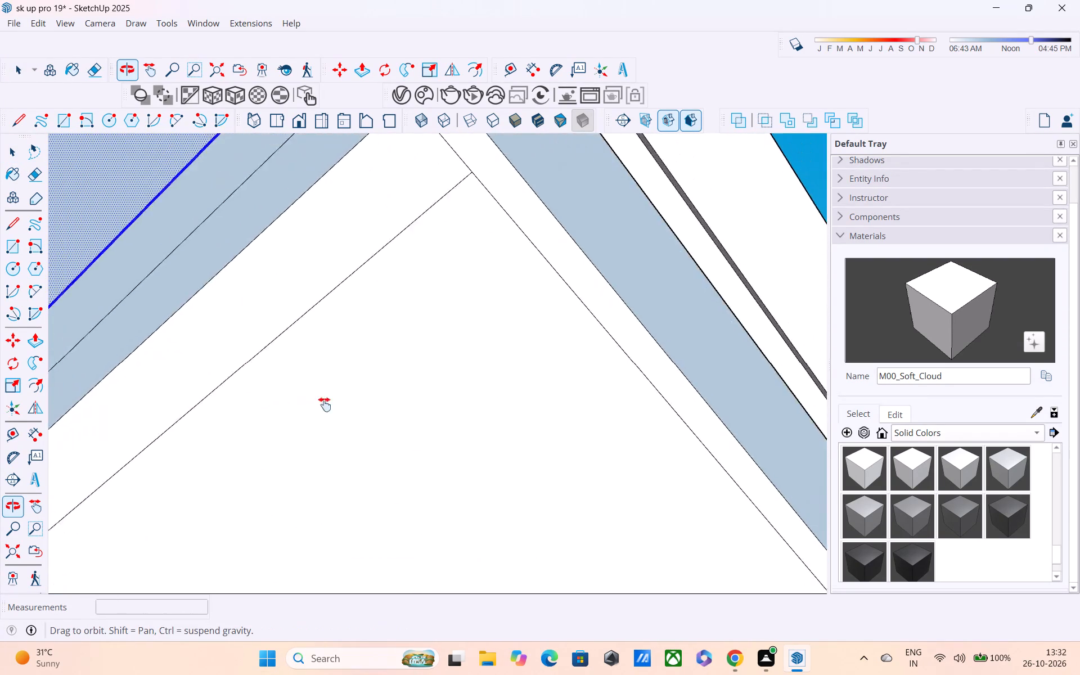
middle_drag(325, 404, 507, 455)
middle_drag(393, 339, 84, 427)
shift+click(196, 434)
scroll(204, 443, down, 4)
middle_drag(233, 449, 498, 517)
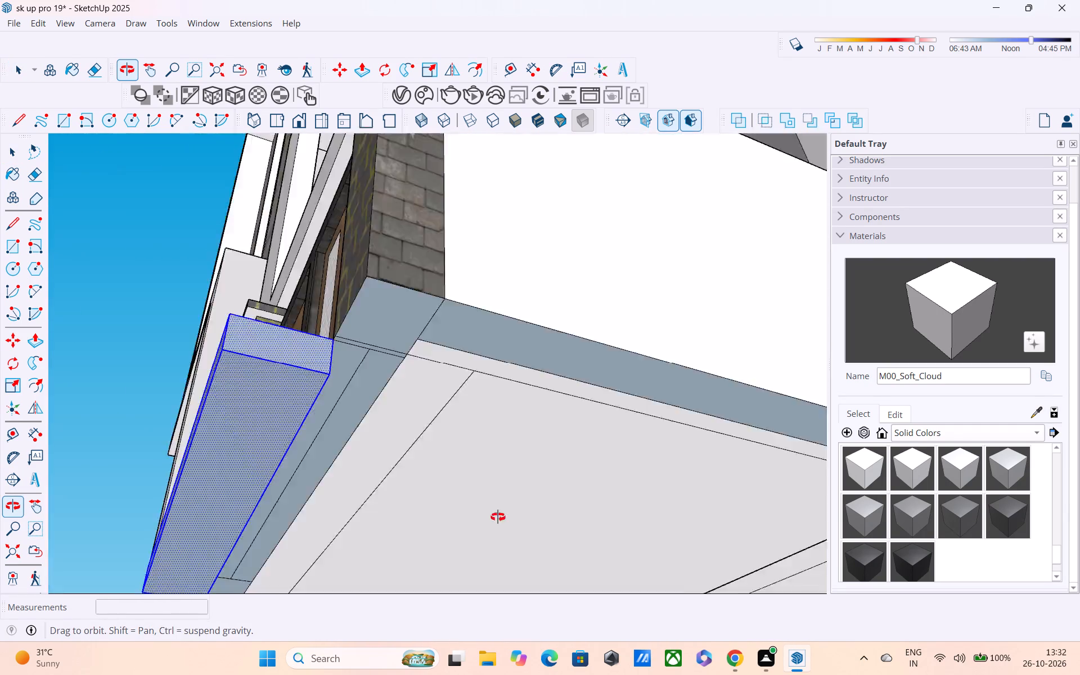
middle_drag(498, 517, 607, 473)
shift+scroll(701, 565, up, 1)
middle_drag(574, 467, 659, 625)
scroll(574, 468, down, 1)
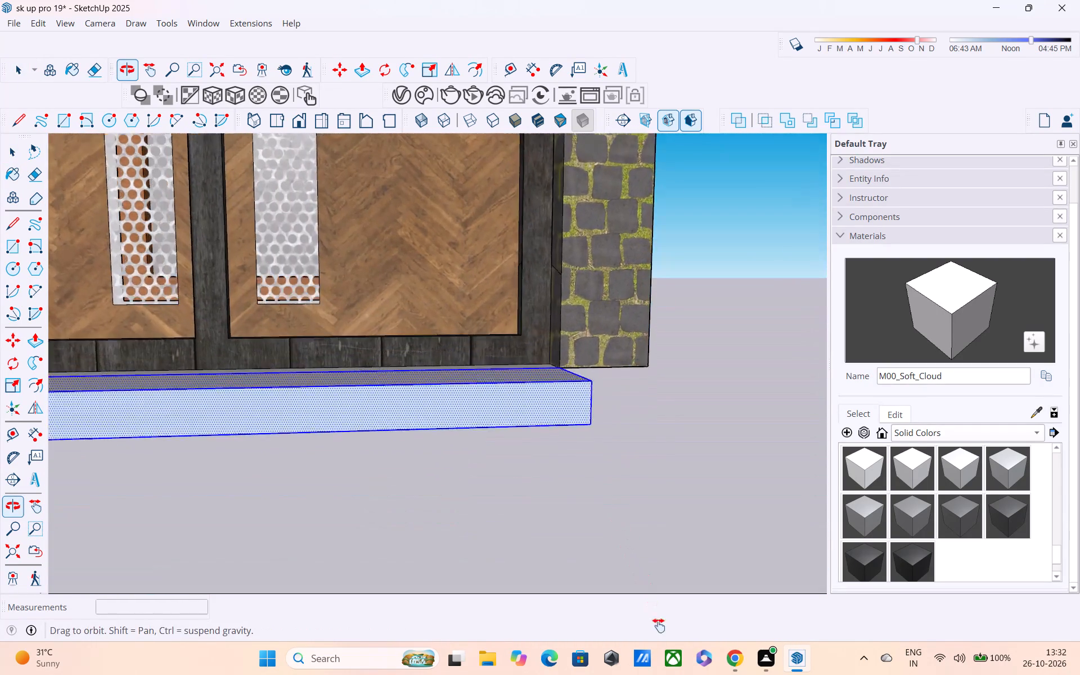
middle_drag(659, 625, 667, 660)
shift+middle_drag(523, 502, 612, 516)
middle_drag(561, 467, 585, 506)
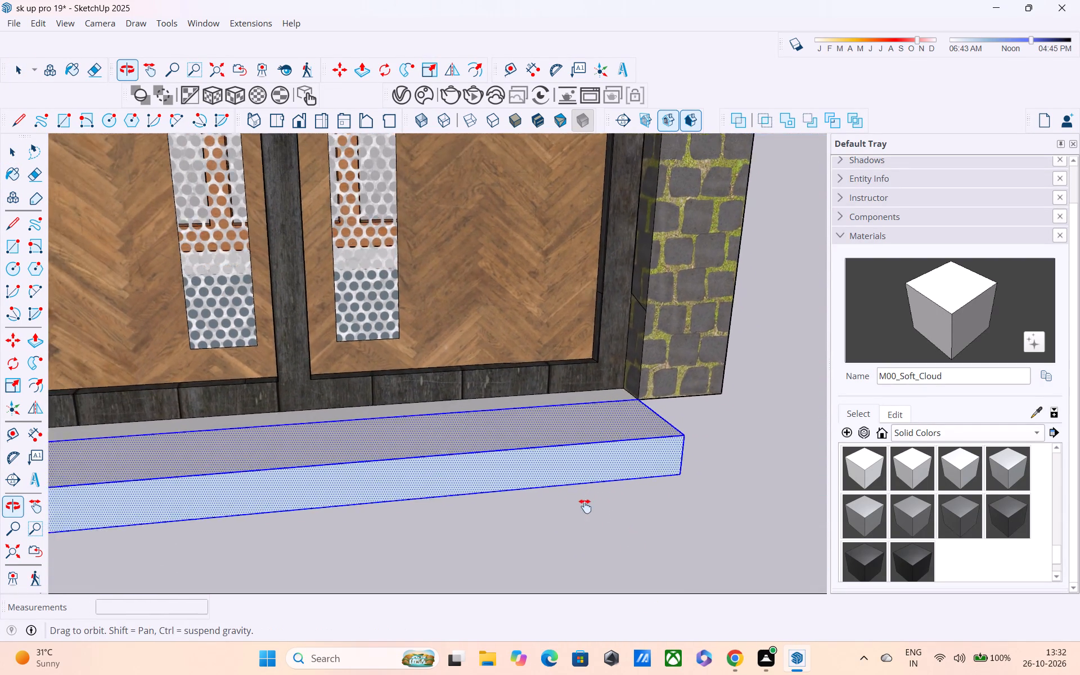
middle_drag(585, 506, 551, 467)
right_click(544, 474)
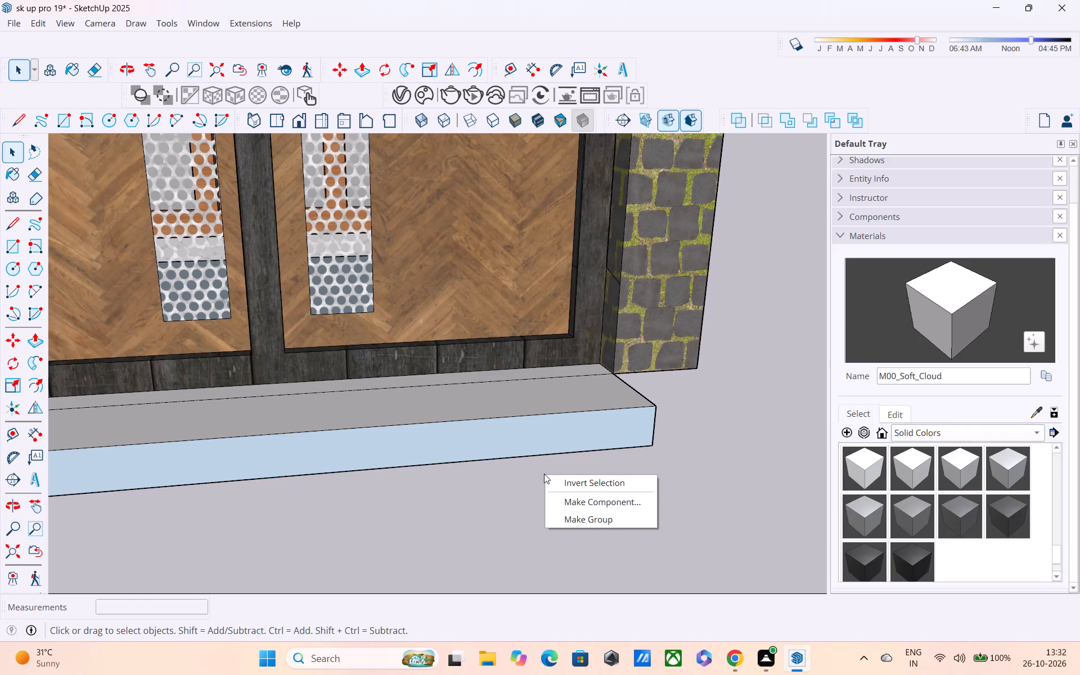
Select the entry step's front face with its long edges, plus the adjoining vertical and top edges at the far end.
click(515, 435)
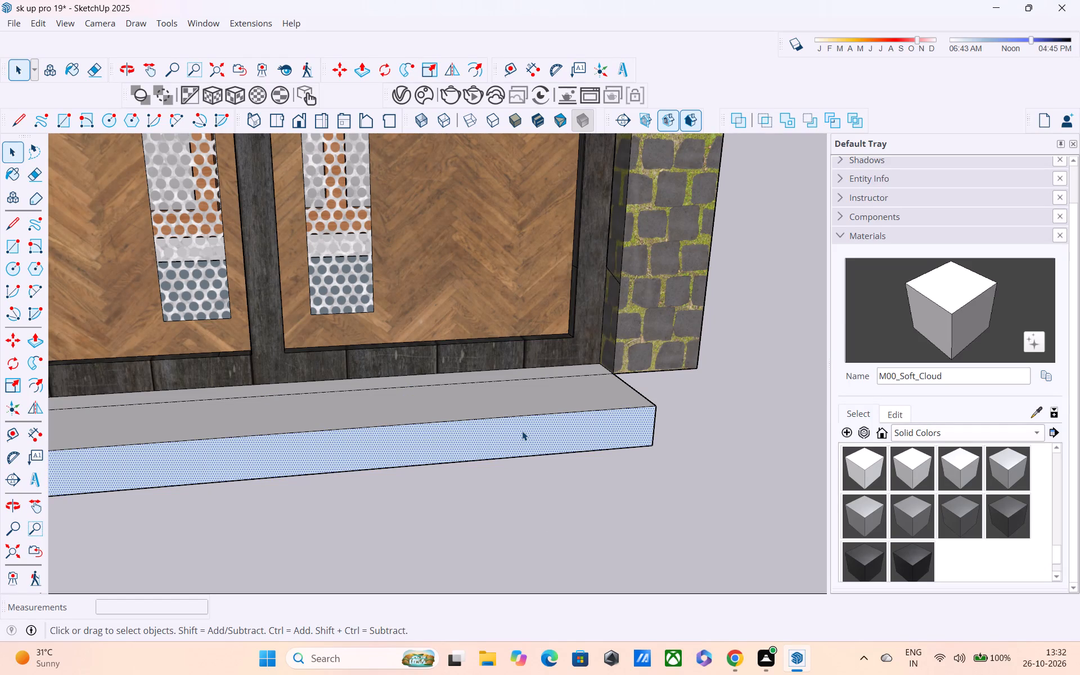
shift+click(516, 417)
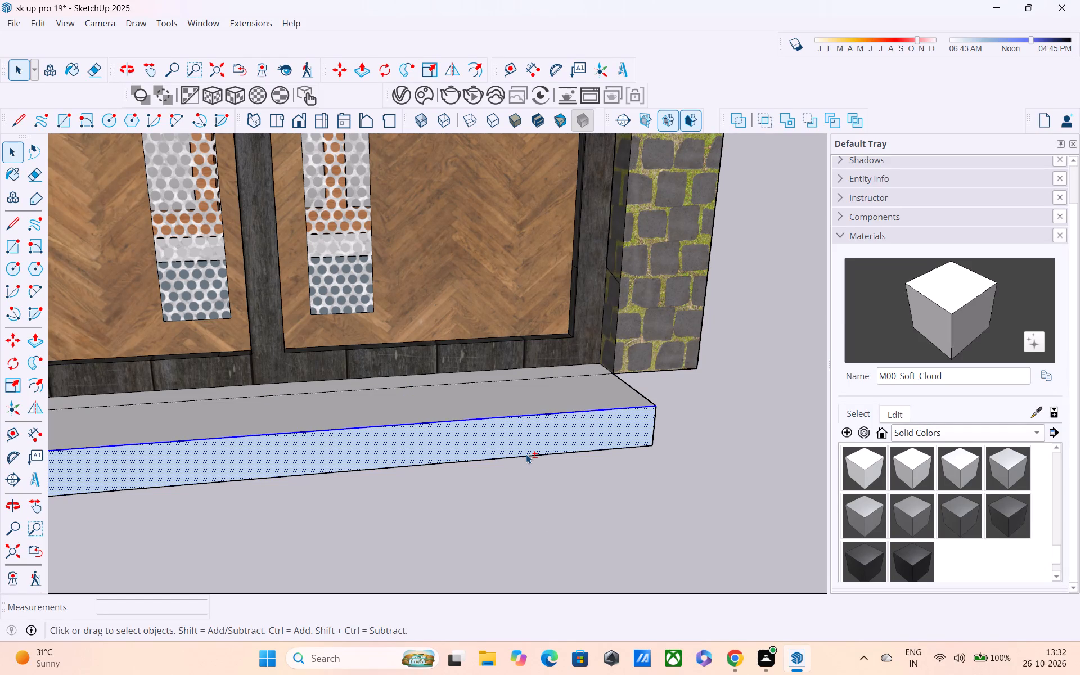
shift+click(526, 456)
shift+click(654, 419)
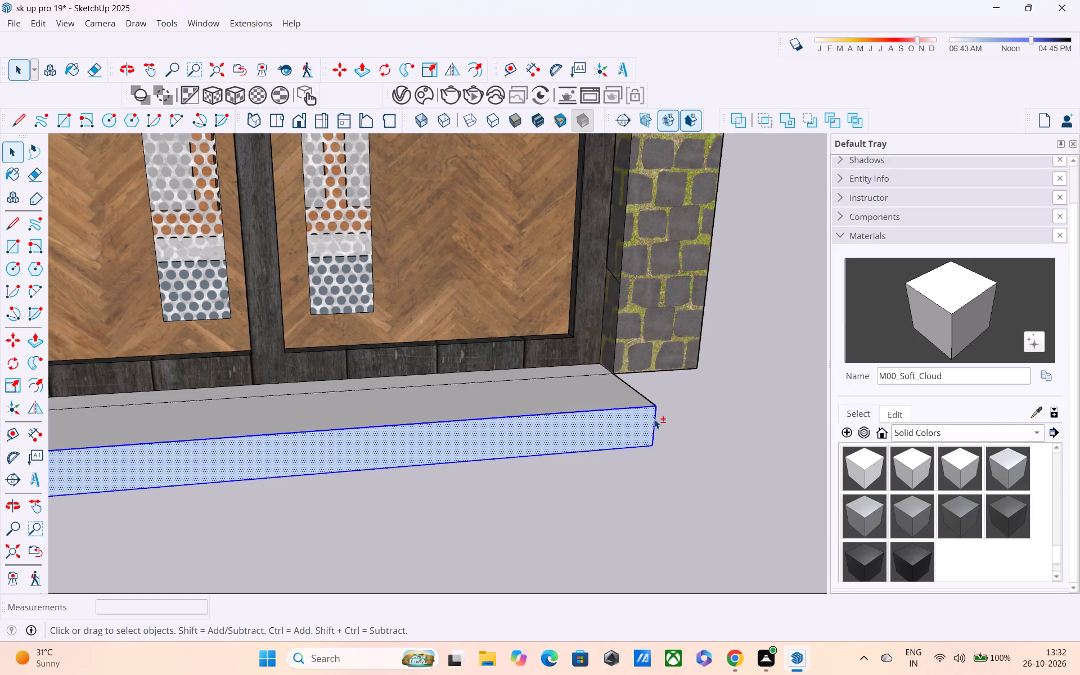
shift+click(646, 397)
shift+scroll(594, 409, up, 1)
shift+middle_drag(593, 409, 730, 458)
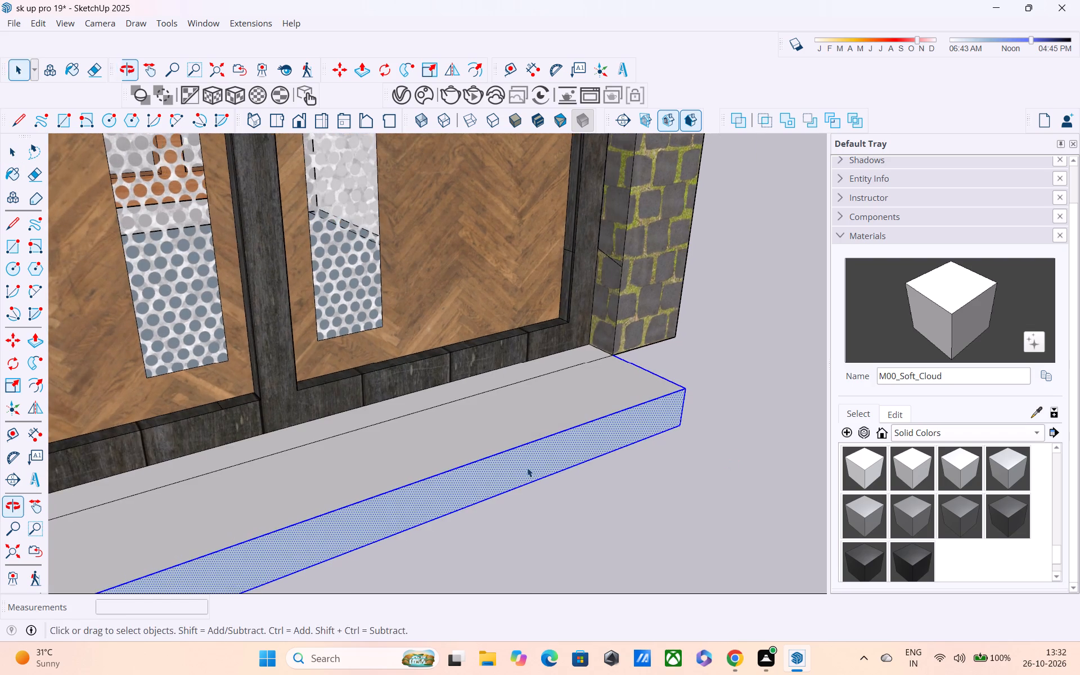
Add the entry step's end face beside the middle pillar to the selection, with its vertical and bottom edges.
shift+middle_drag(527, 467, 647, 348)
middle_drag(123, 576, 435, 434)
shift+click(435, 433)
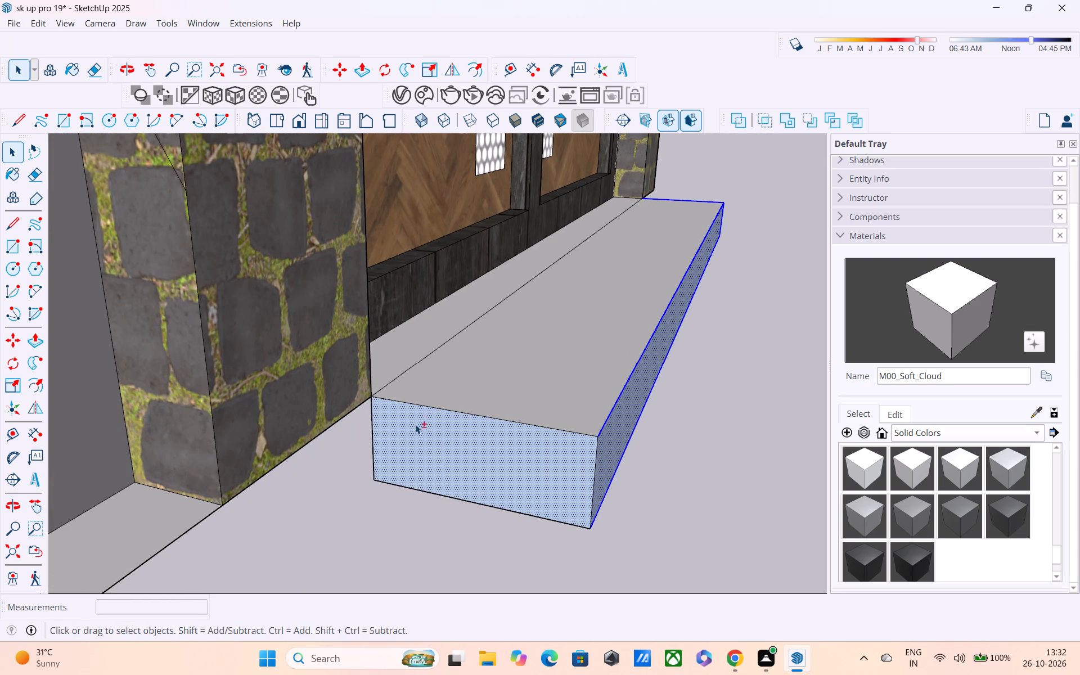
shift+click(373, 462)
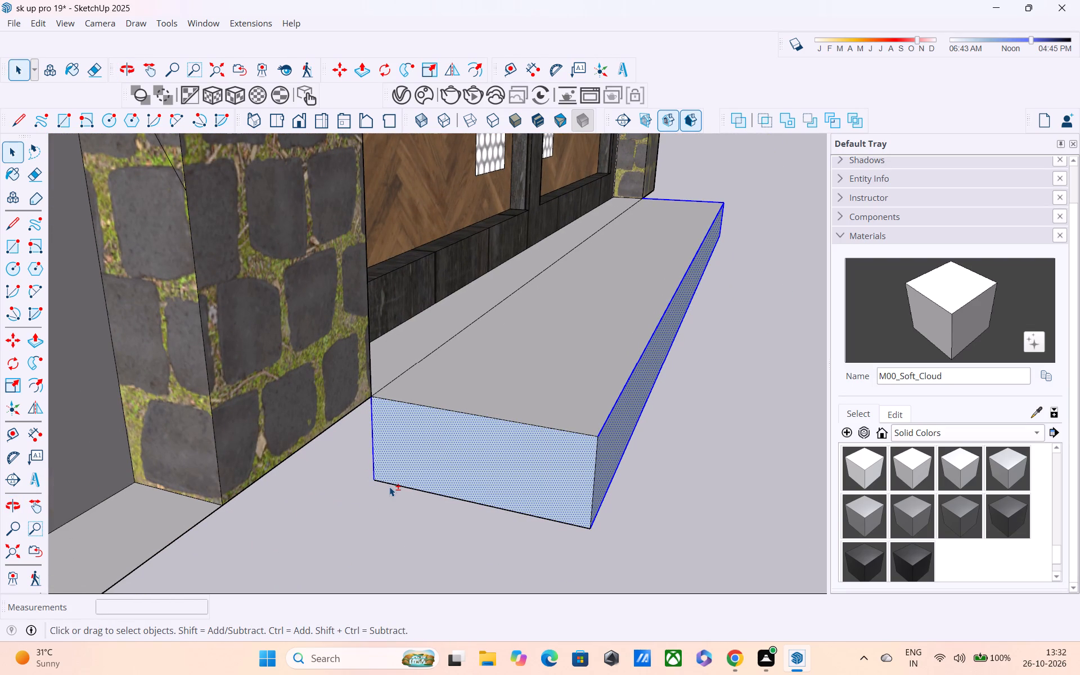
shift+click(390, 487)
shift+middle_drag(393, 526, 200, 541)
shift+scroll(200, 541, down, 1)
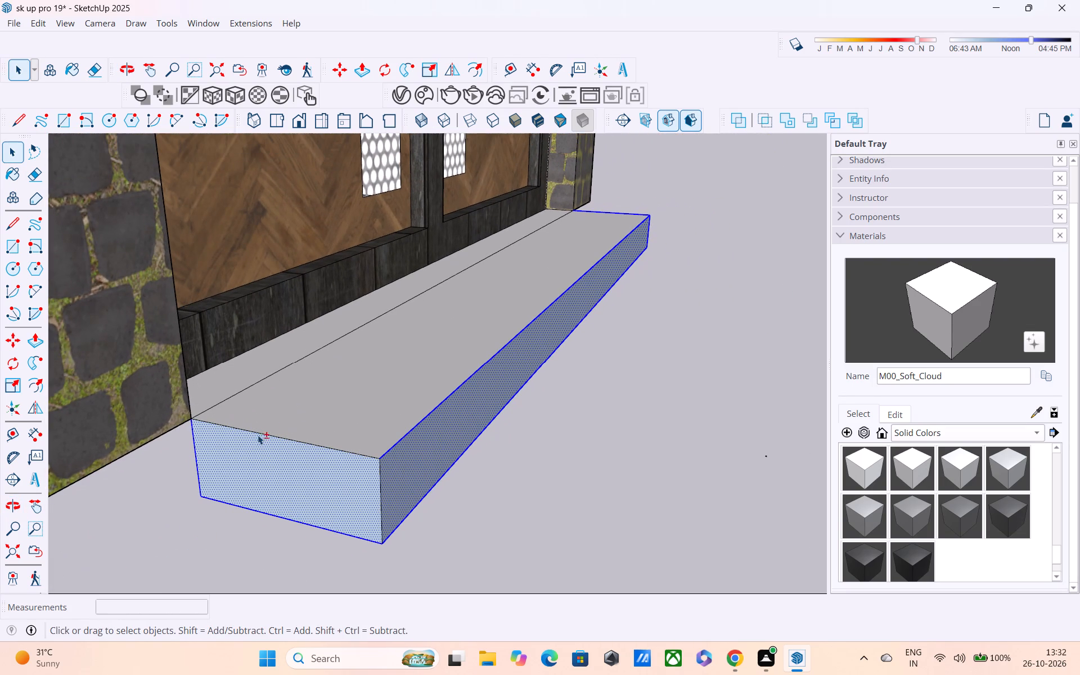
Add the entry step's top face to the selection, with its short end edge and its long edge along the gate.
shift+click(265, 435)
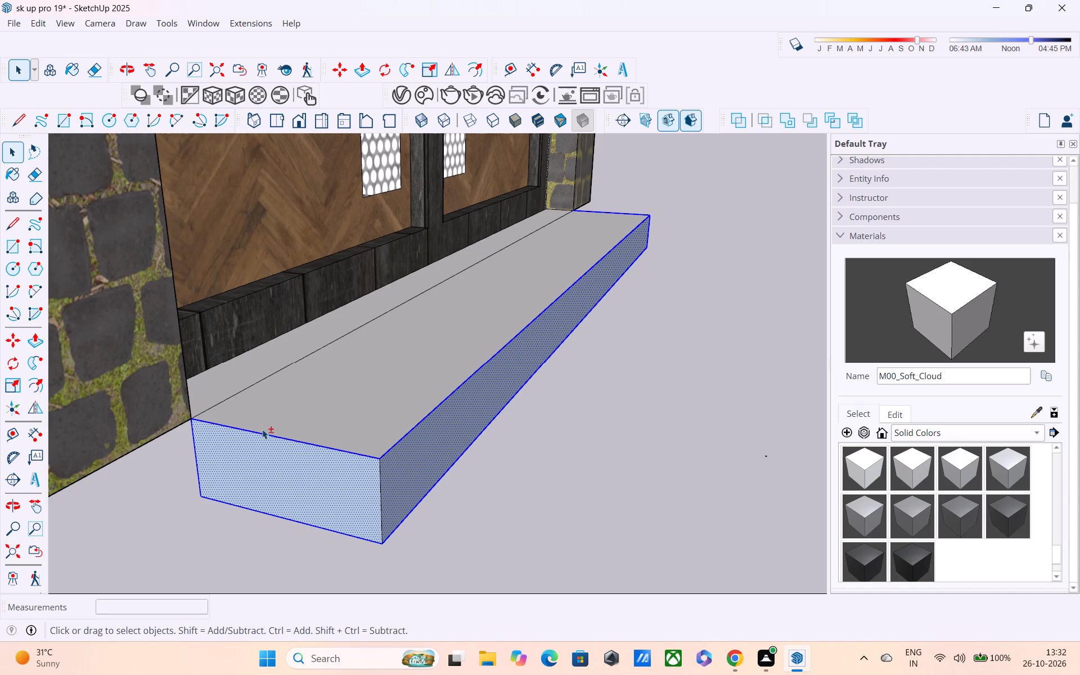
shift+click(225, 399)
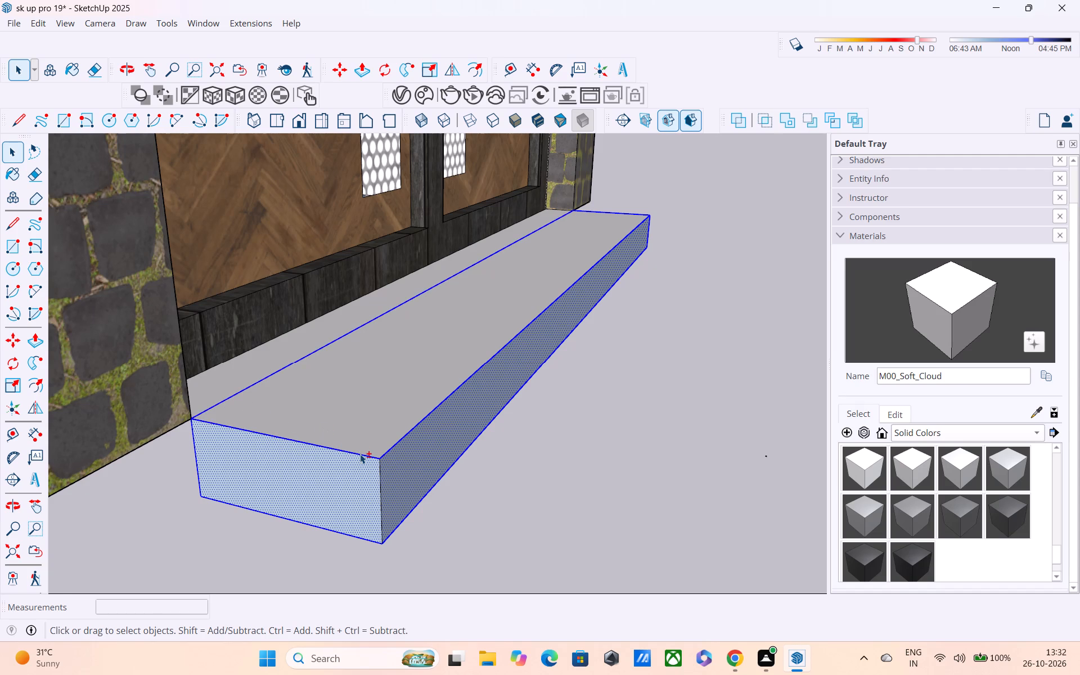
shift+click(345, 435)
shift+middle_drag(356, 460, 89, 420)
middle_drag(178, 469, 211, 396)
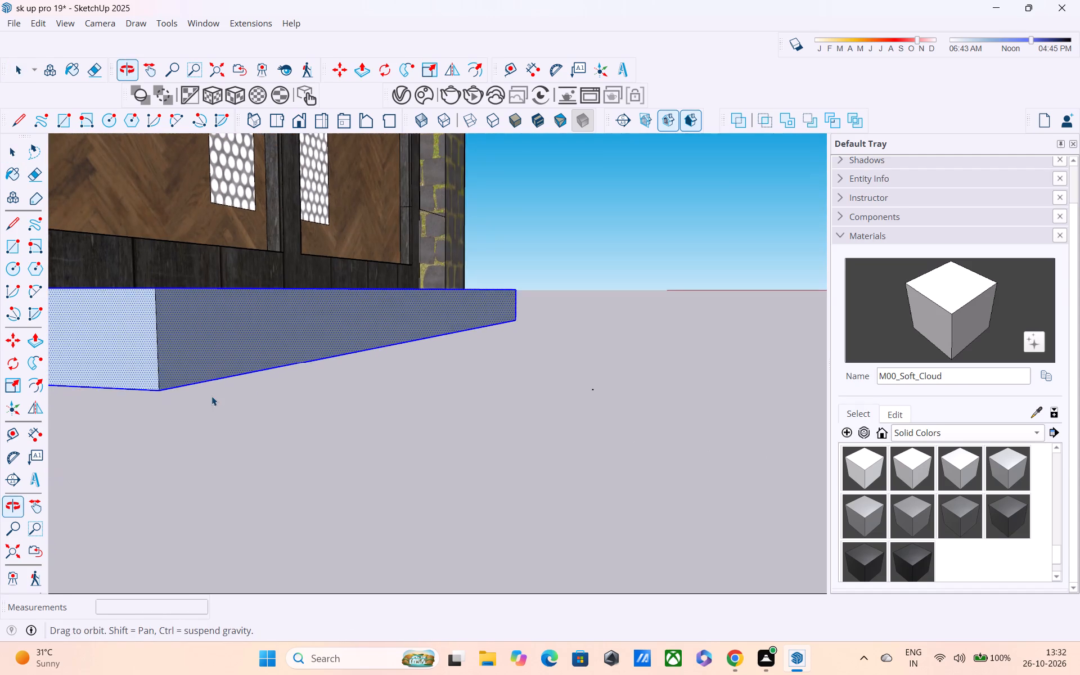
shift+middle_drag(215, 511, 271, 674)
middle_drag(190, 492, 332, 465)
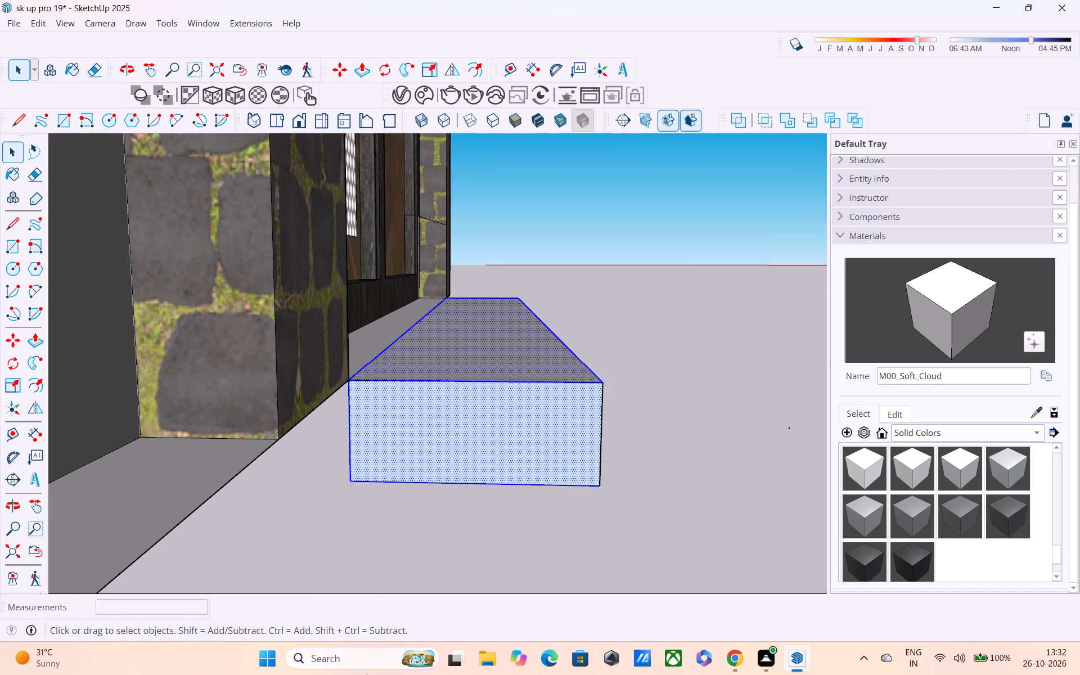
Add the entry step's underside, its long rear bottom edge and its hidden back face to the selection.
middle_drag(397, 433, 370, 134)
shift+middle_drag(450, 339, 413, 182)
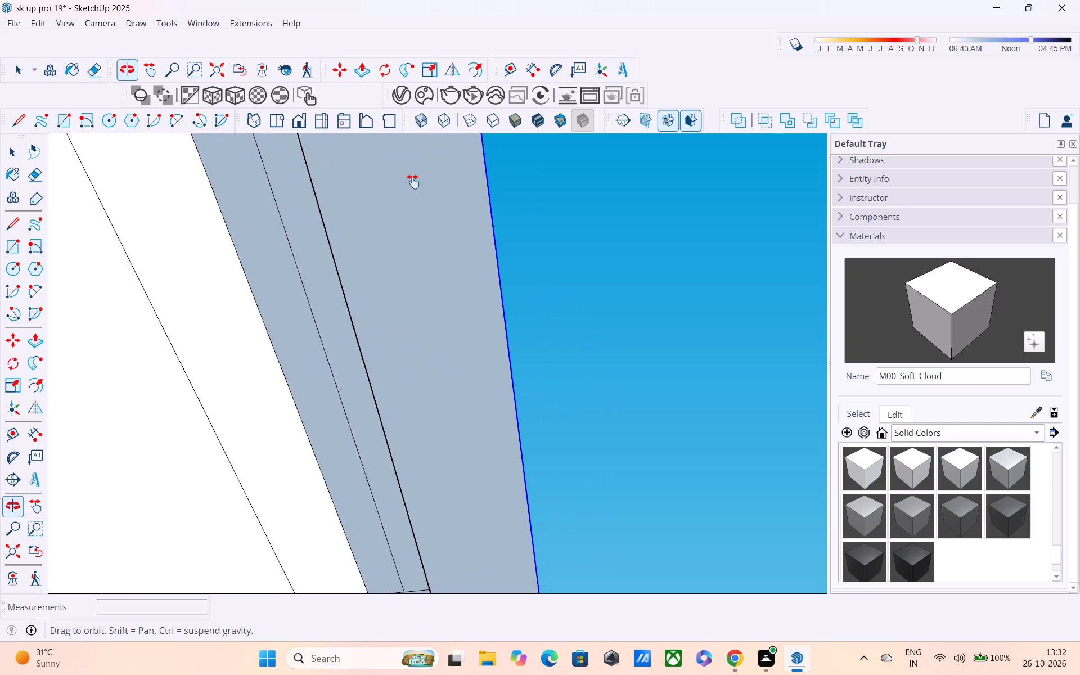
shift+middle_drag(413, 182, 417, 193)
shift+click(419, 245)
shift+click(354, 316)
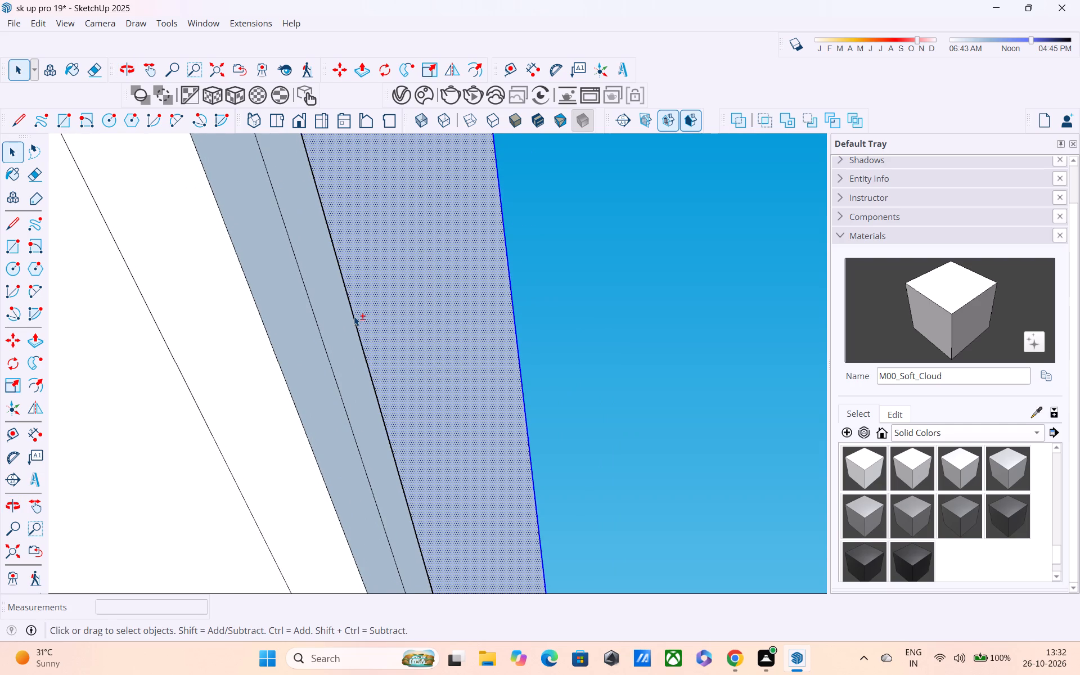
middle_drag(373, 323, 543, 395)
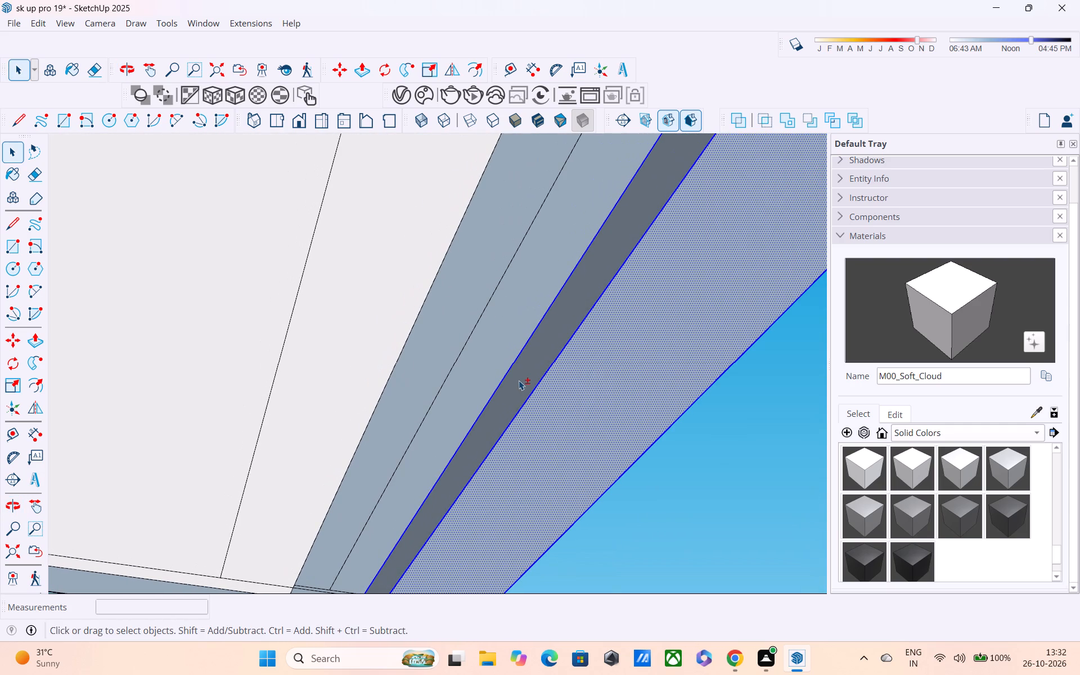
shift+click(519, 384)
scroll(530, 380, down, 2)
Add the entry step's end face beside the corner pillar and its vertical edge to the selection, and group the whole block.
middle_drag(530, 380, 218, 417)
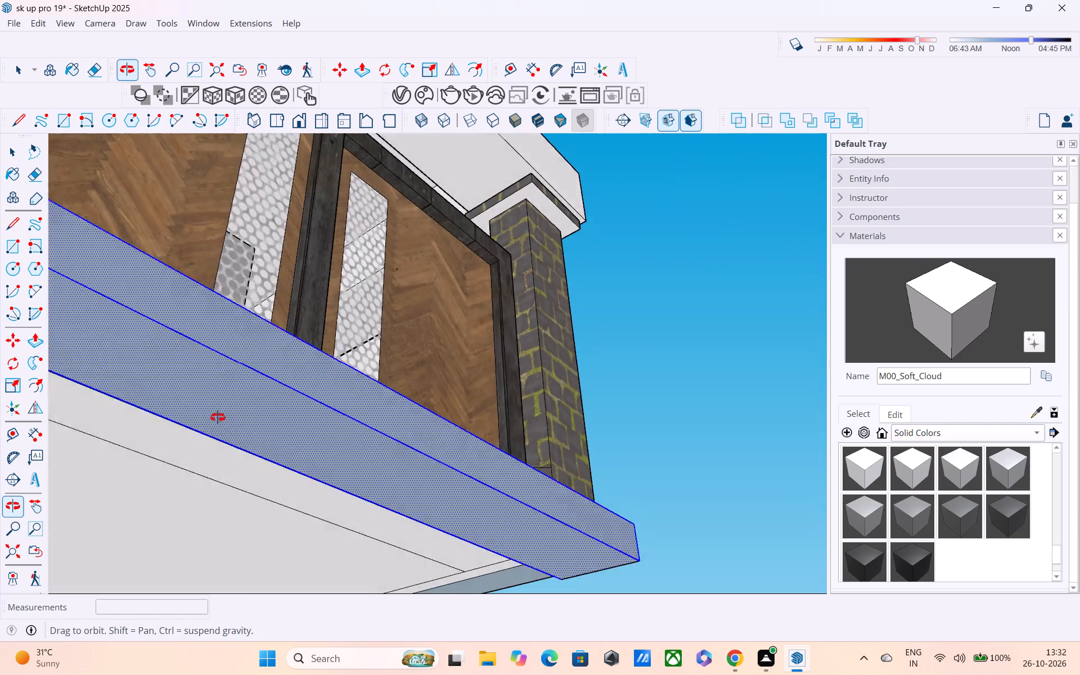
middle_drag(218, 417, 90, 387)
scroll(497, 452, down, 1)
middle_drag(508, 452, 421, 356)
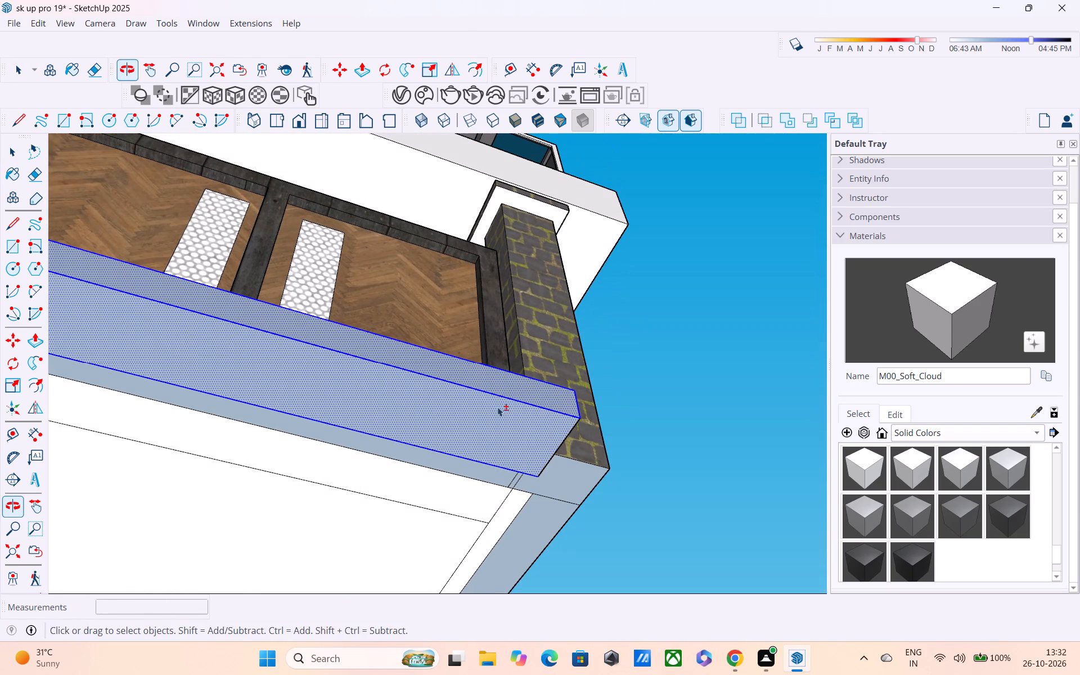
shift+click(562, 443)
middle_drag(578, 443, 253, 521)
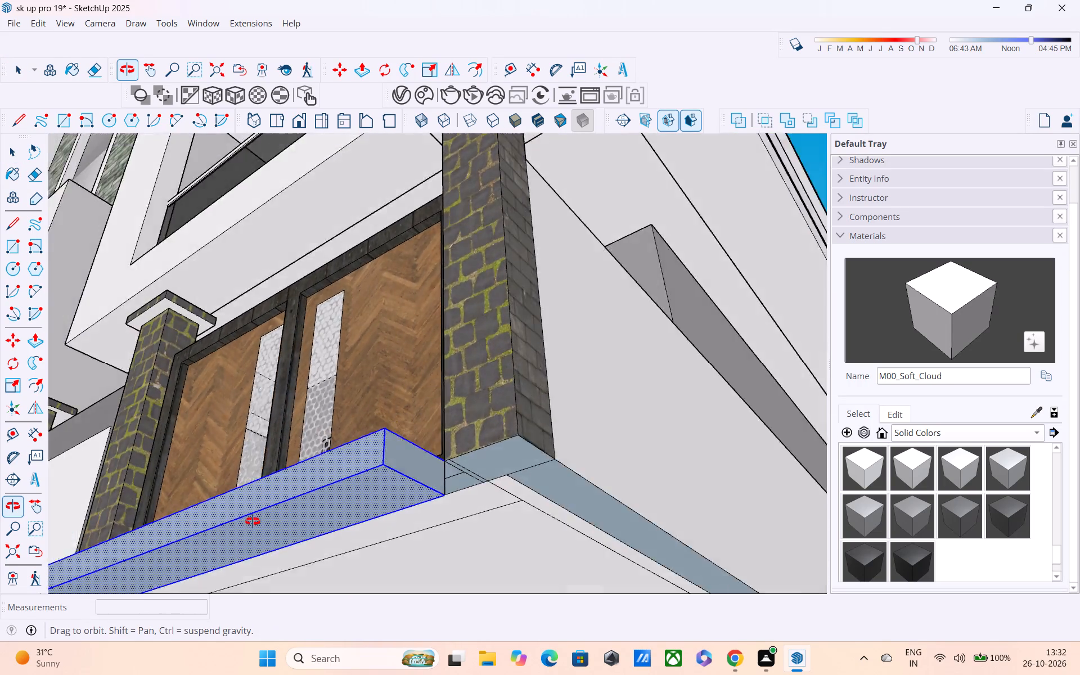
middle_drag(253, 521, 210, 539)
shift+click(388, 494)
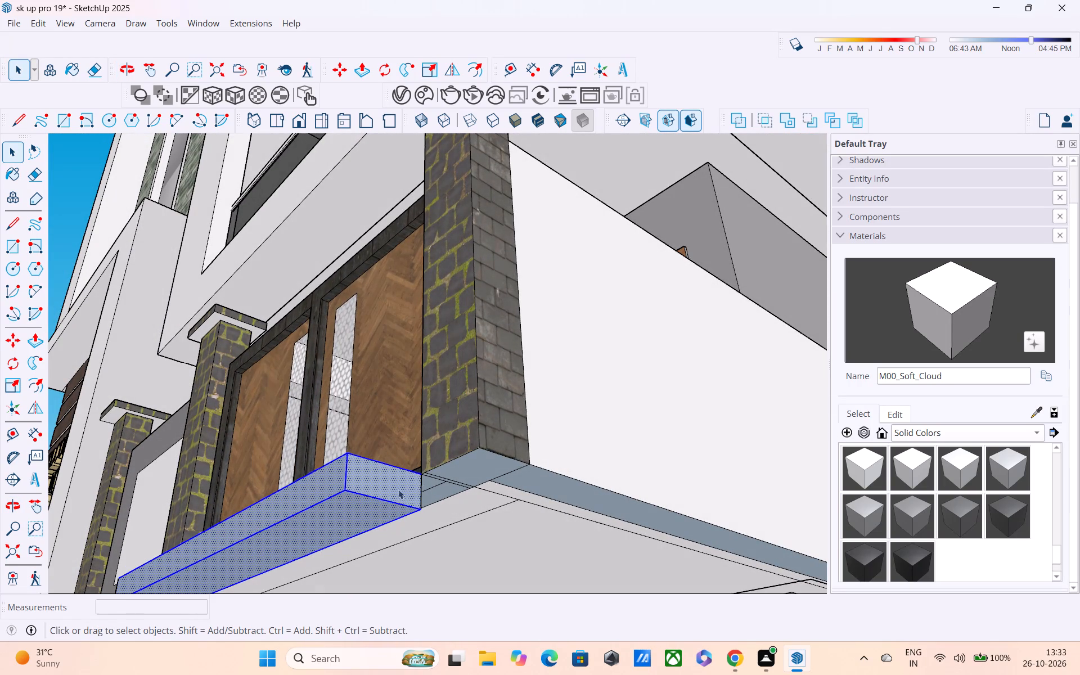
shift+scroll(428, 484, up, 2)
shift+click(420, 497)
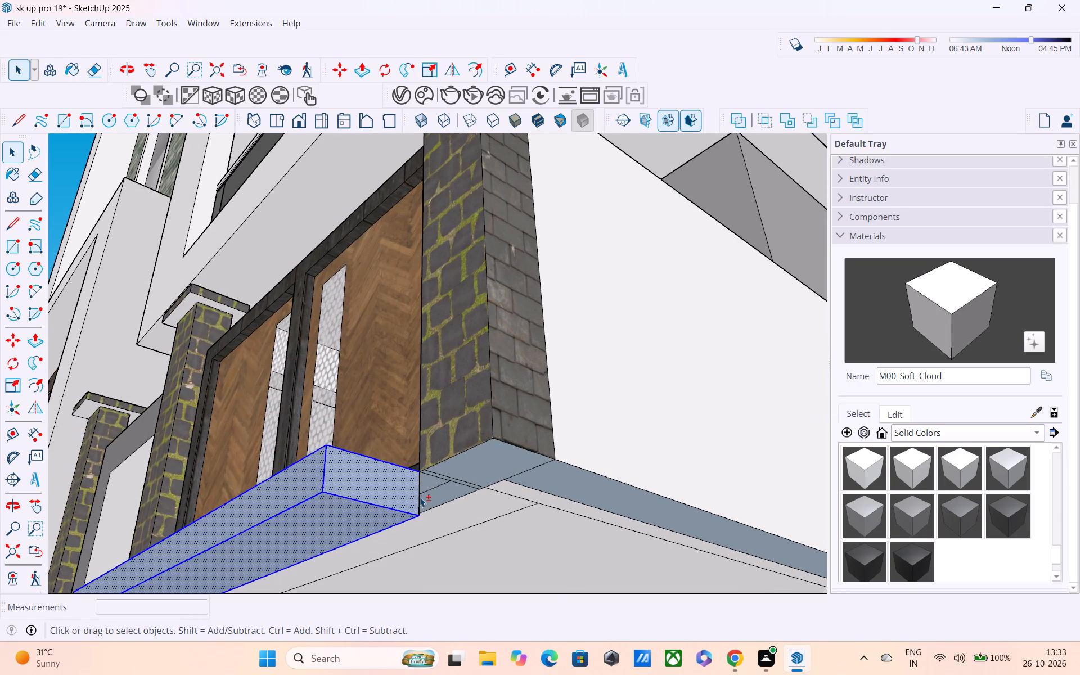
key(m)
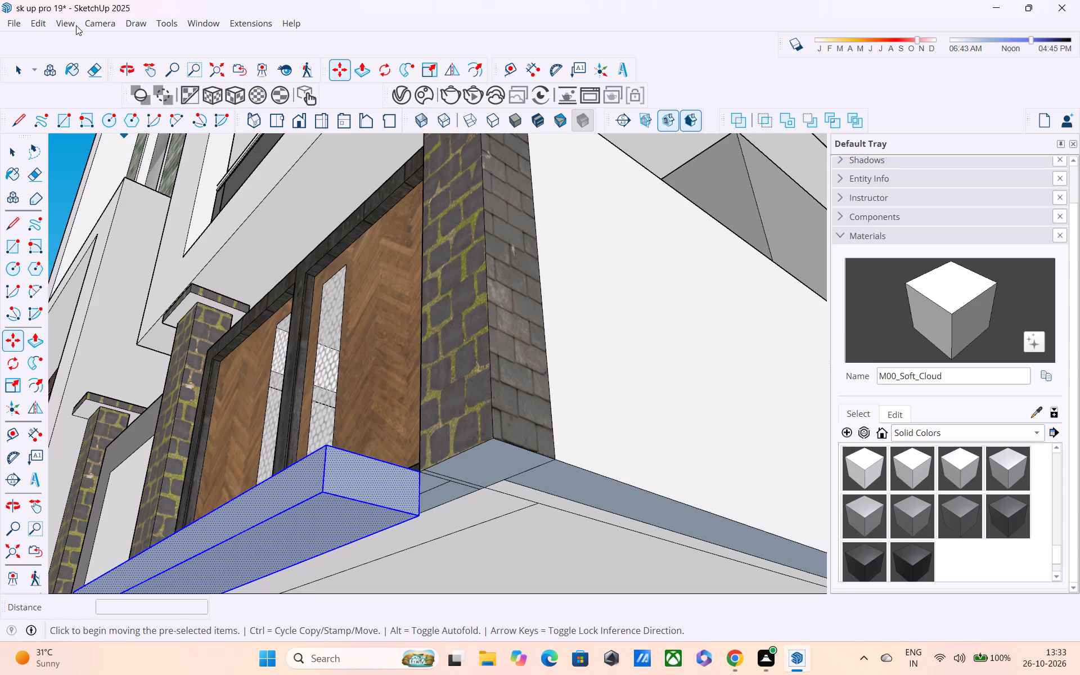
click(41, 26)
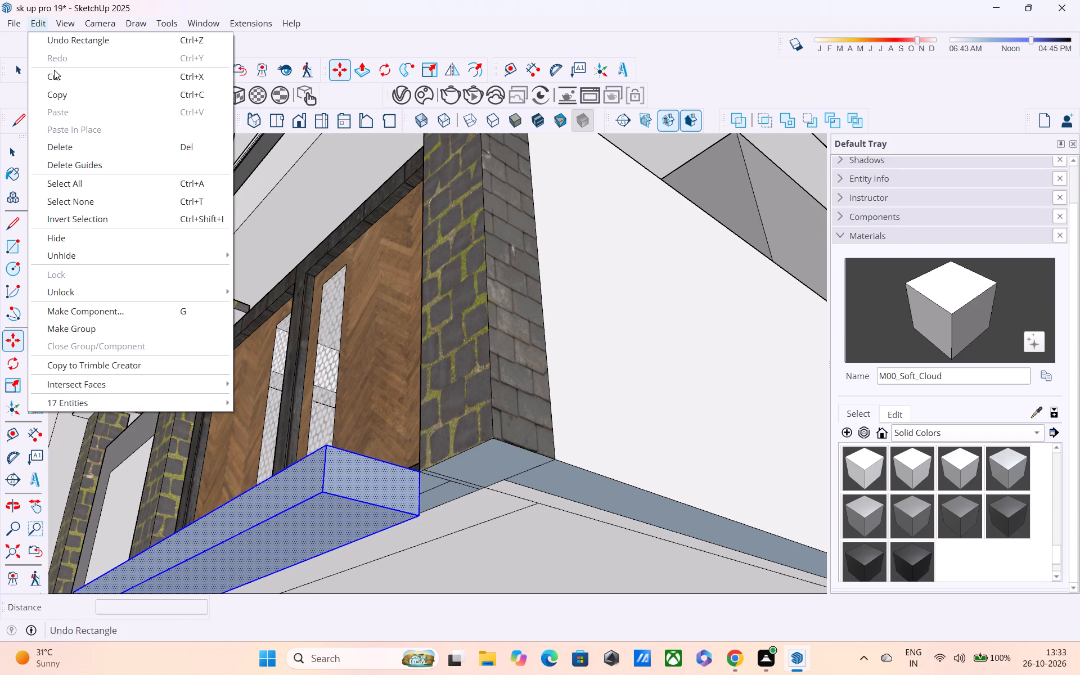
click(75, 331)
Copy the grouped step about 1' 1" down and outward, from its rear top corner to its front bottom corner.
scroll(122, 344, down, 3)
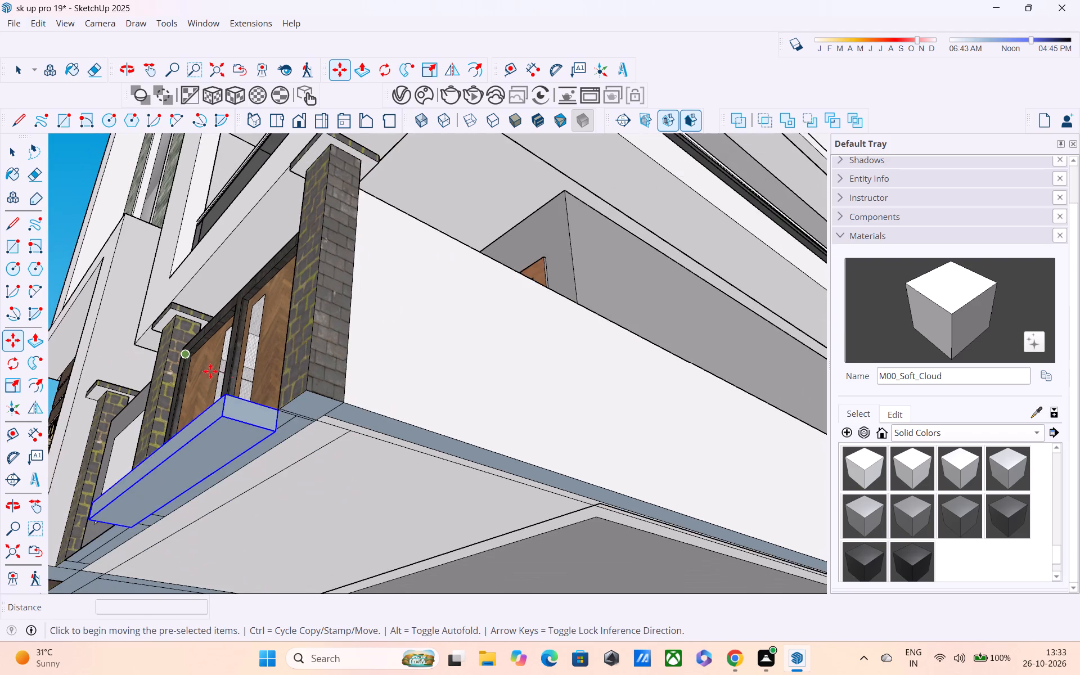
middle_drag(264, 416, 394, 503)
shift+middle_drag(377, 481, 372, 300)
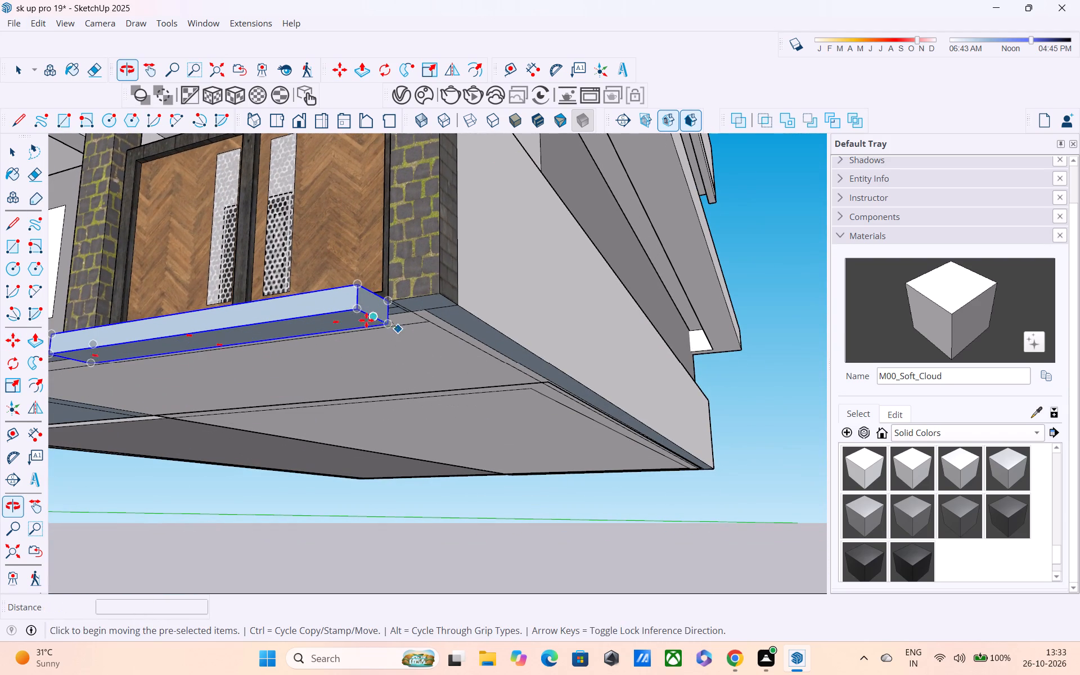
key(m)
middle_drag(351, 313, 373, 382)
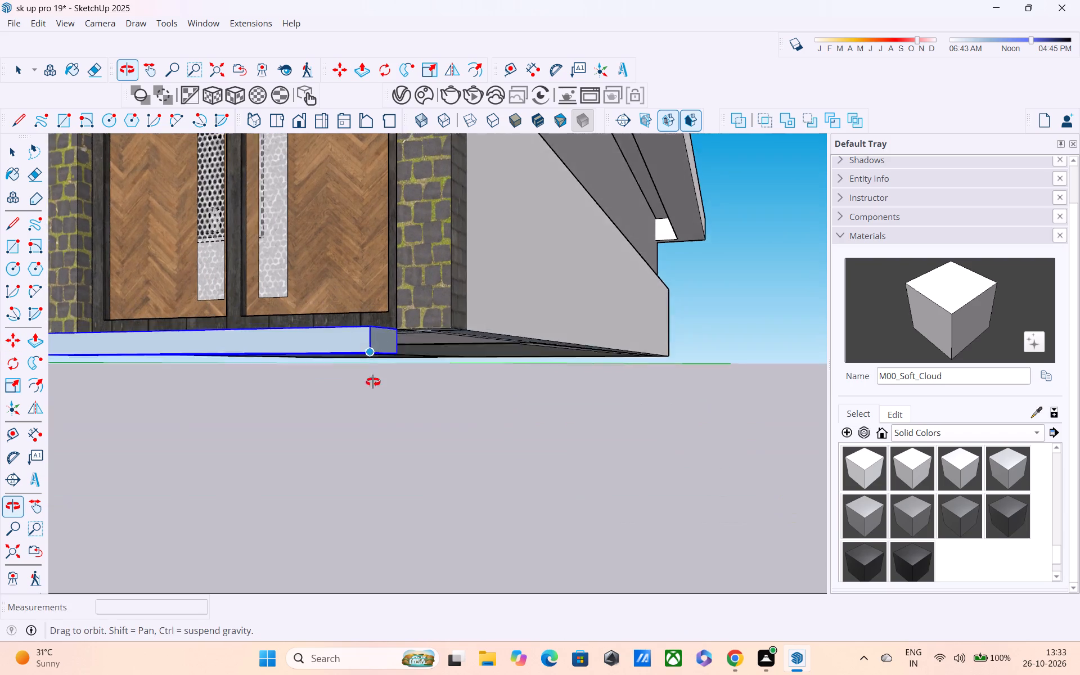
middle_drag(373, 382, 375, 391)
middle_drag(380, 347, 317, 412)
scroll(355, 354, up, 2)
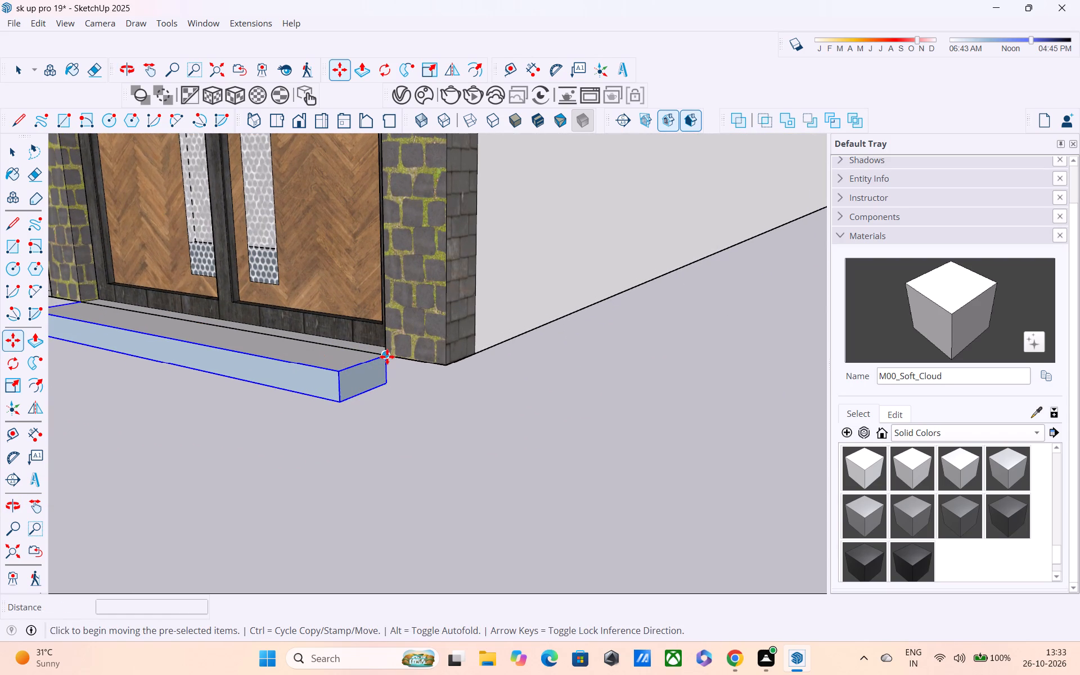
click(388, 357)
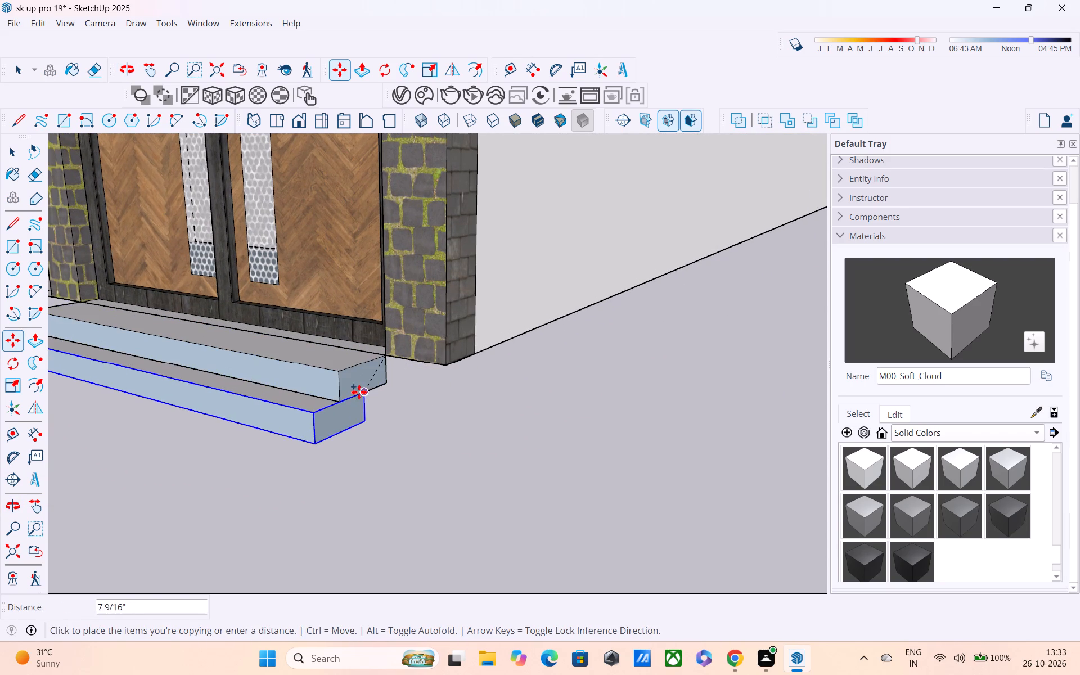
click(340, 403)
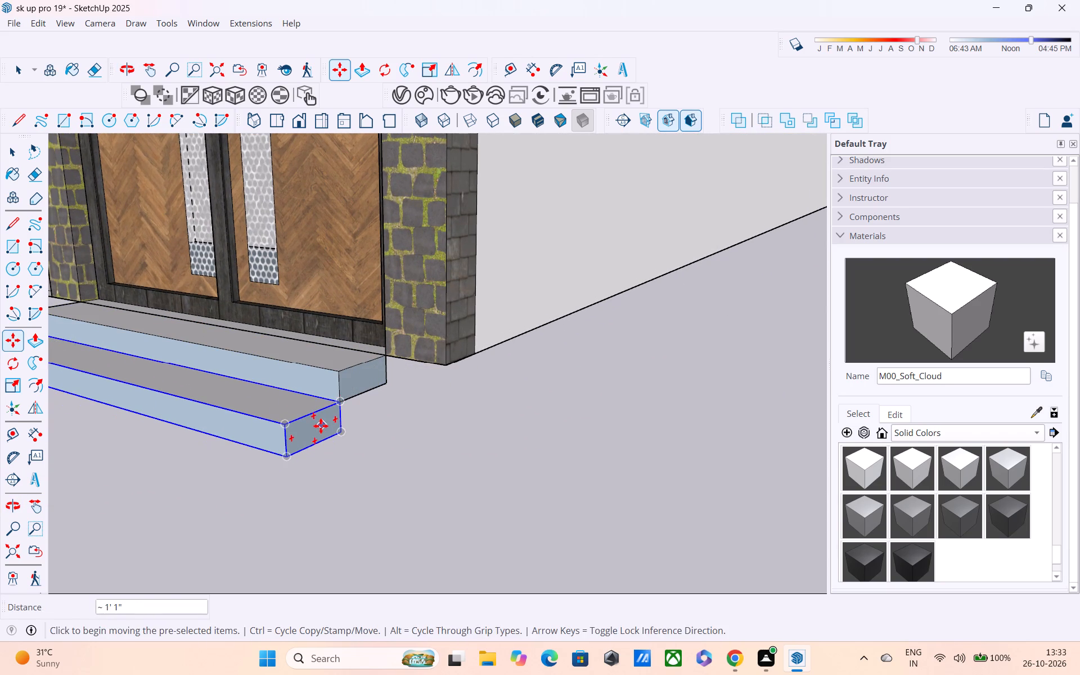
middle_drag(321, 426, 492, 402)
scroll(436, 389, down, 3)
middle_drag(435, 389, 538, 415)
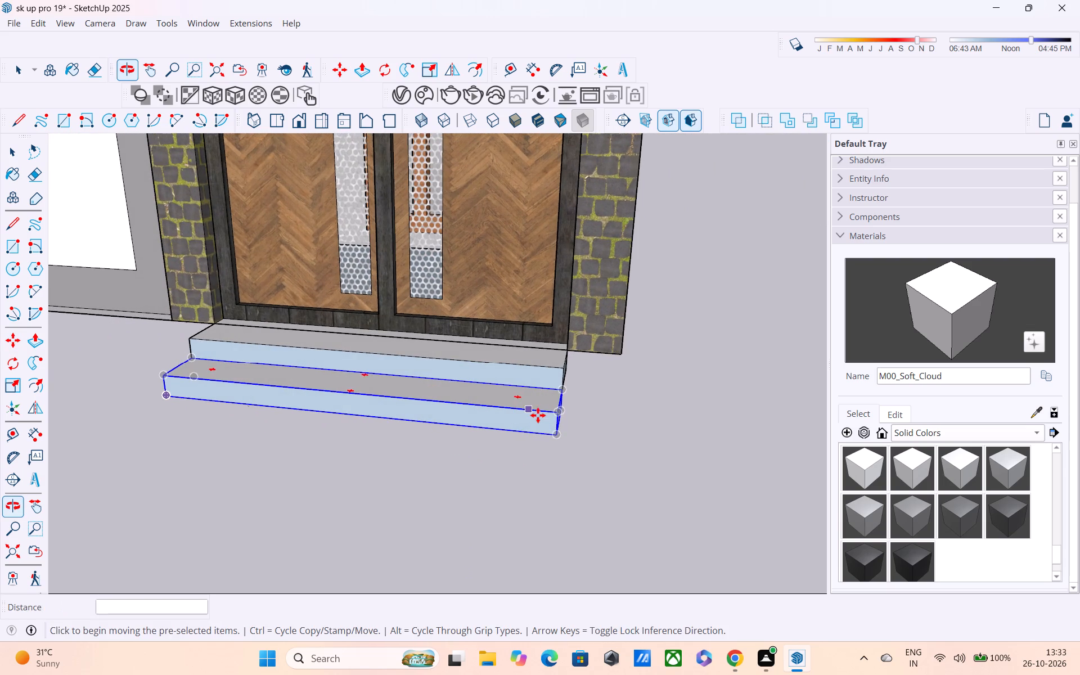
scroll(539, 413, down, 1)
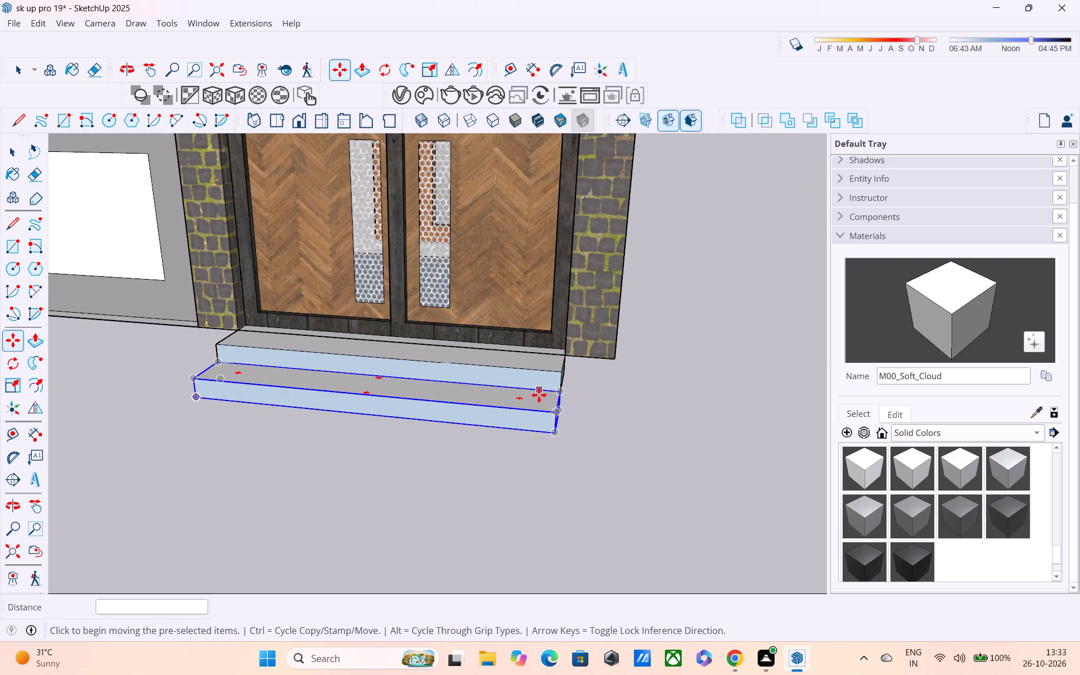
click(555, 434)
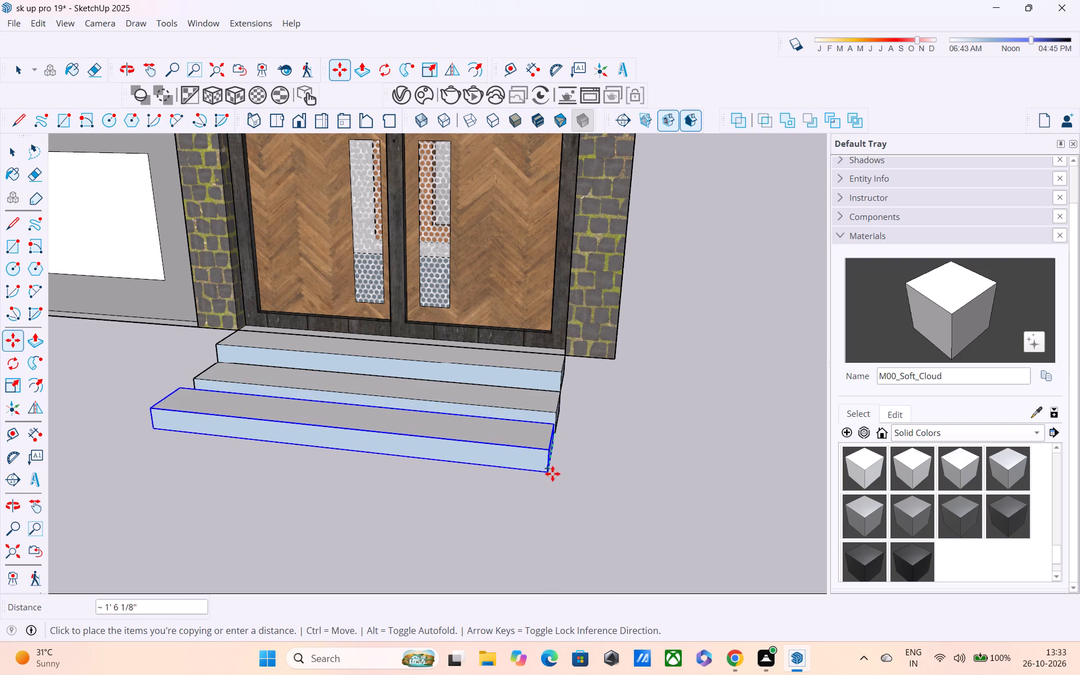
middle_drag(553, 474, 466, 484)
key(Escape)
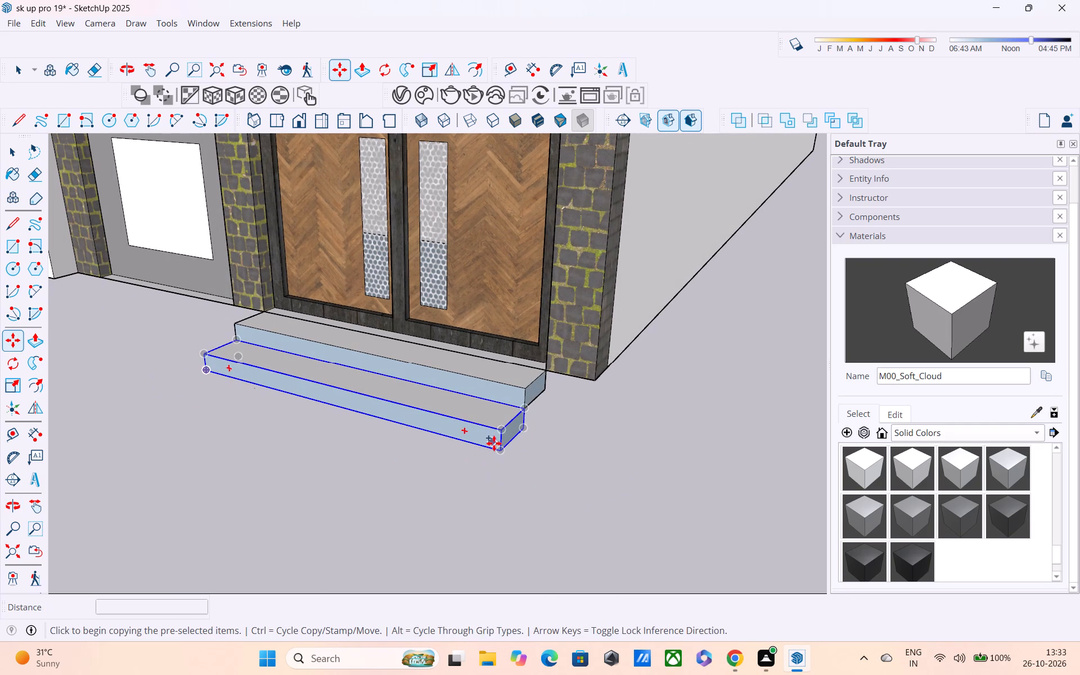
Copy the lowest step two more times corner to corner, each about 1' 1" down and outward, for a four-step flight.
click(523, 411)
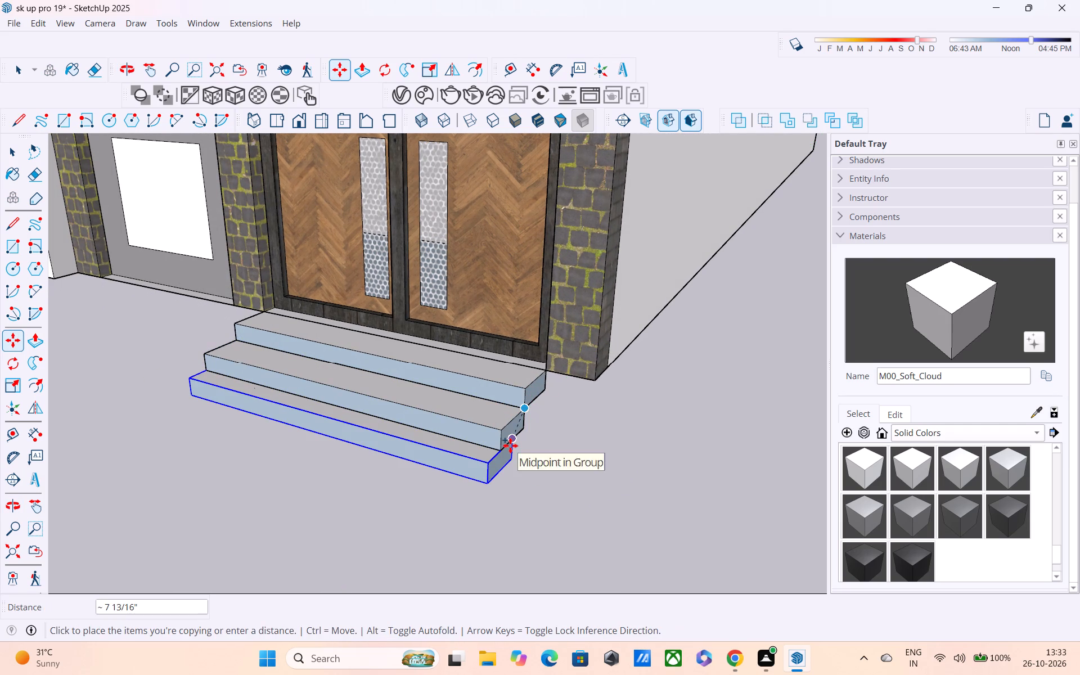
click(499, 452)
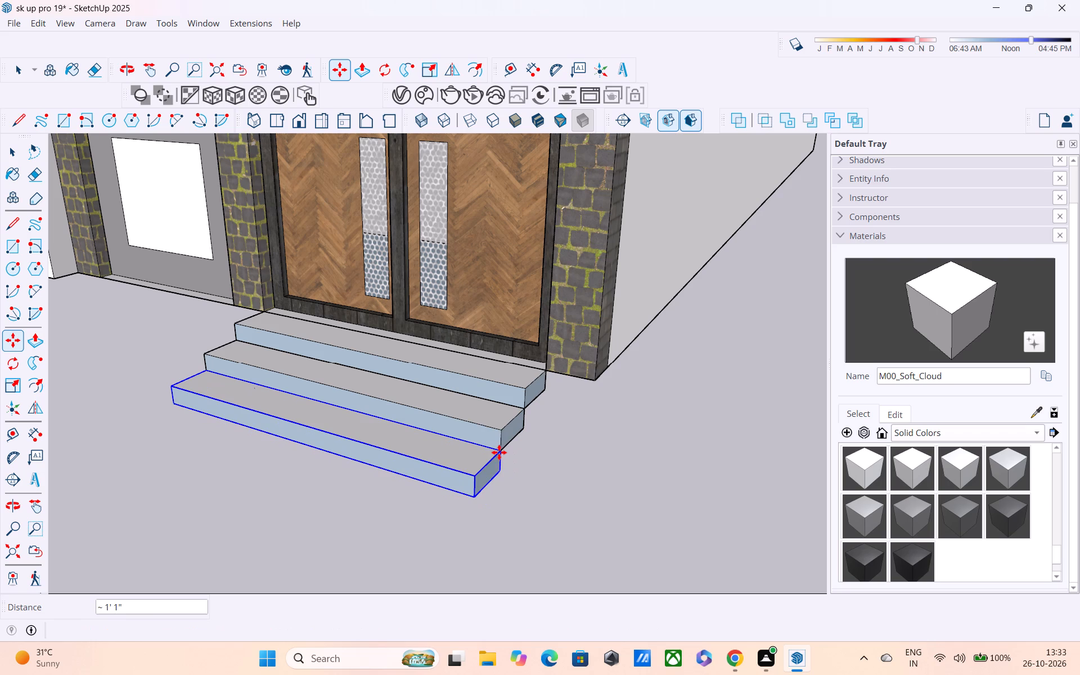
click(498, 451)
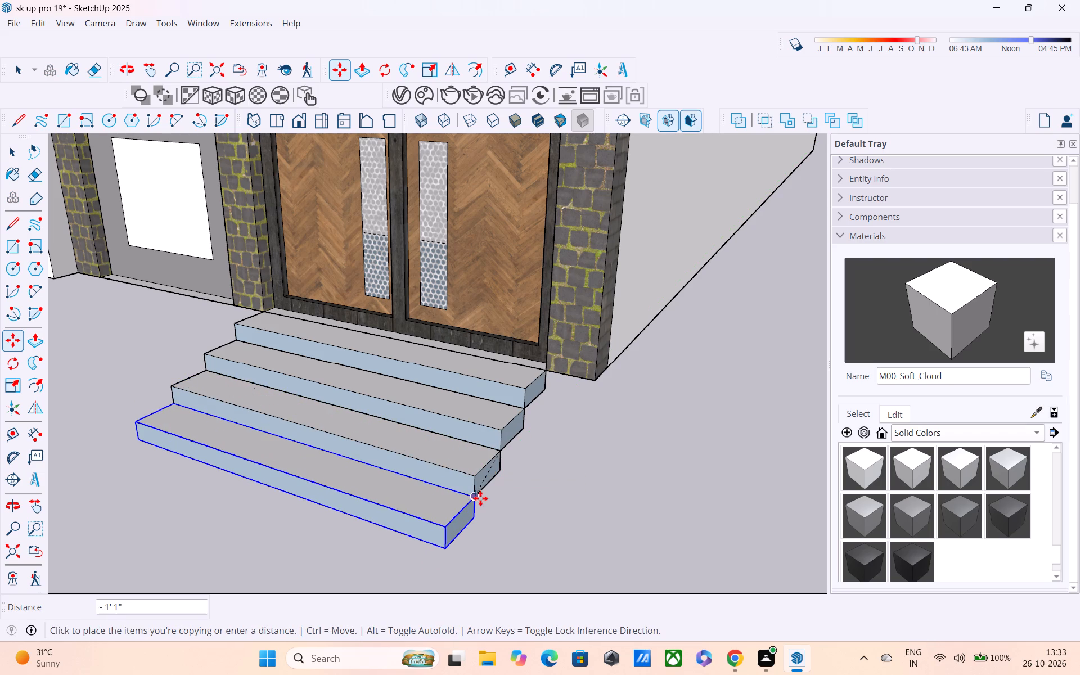
click(480, 498)
Open the top step's group and push its end face beside the middle pillar inward 2'.
scroll(474, 504, down, 2)
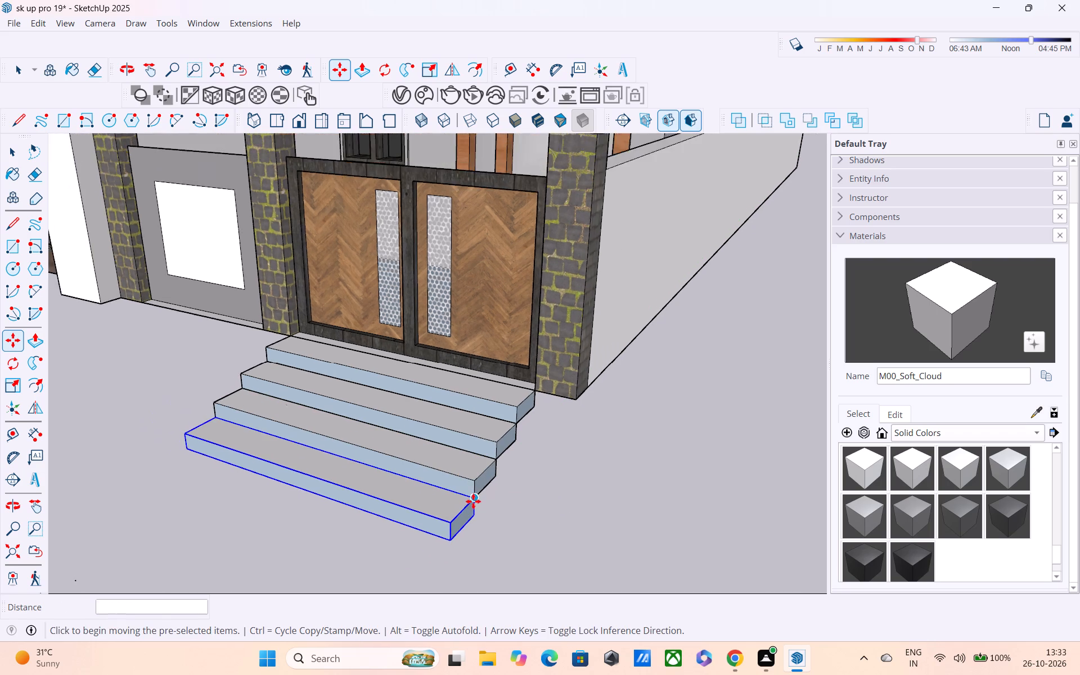
middle_drag(471, 500, 368, 348)
scroll(367, 346, down, 4)
middle_drag(364, 370, 570, 537)
scroll(490, 488, down, 3)
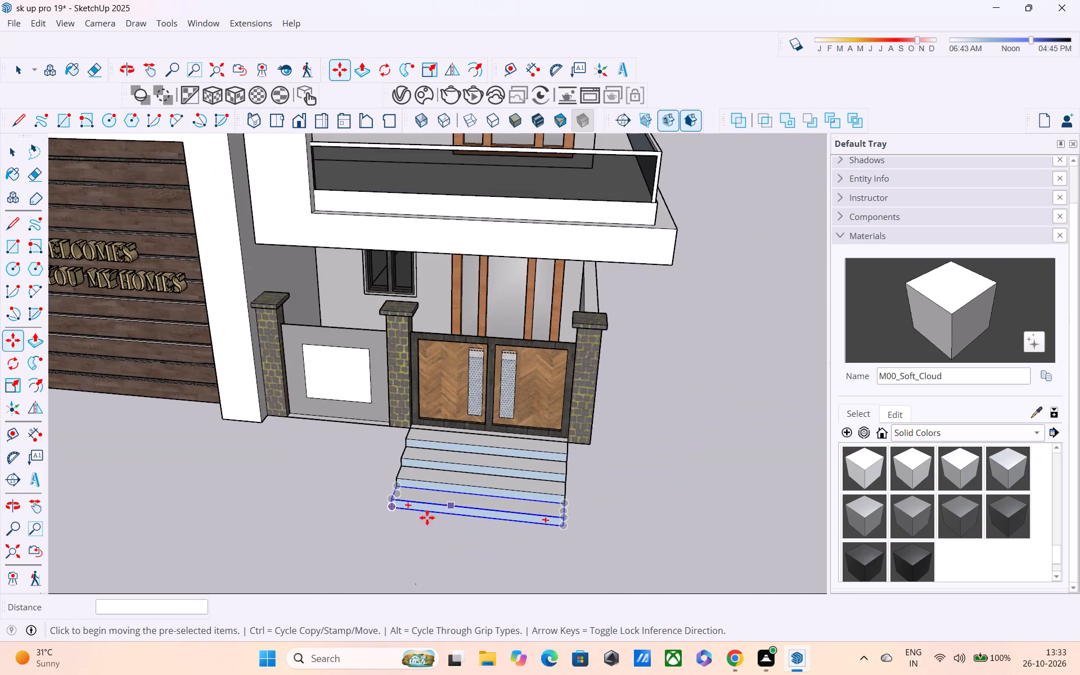
middle_drag(409, 526, 707, 463)
key(p)
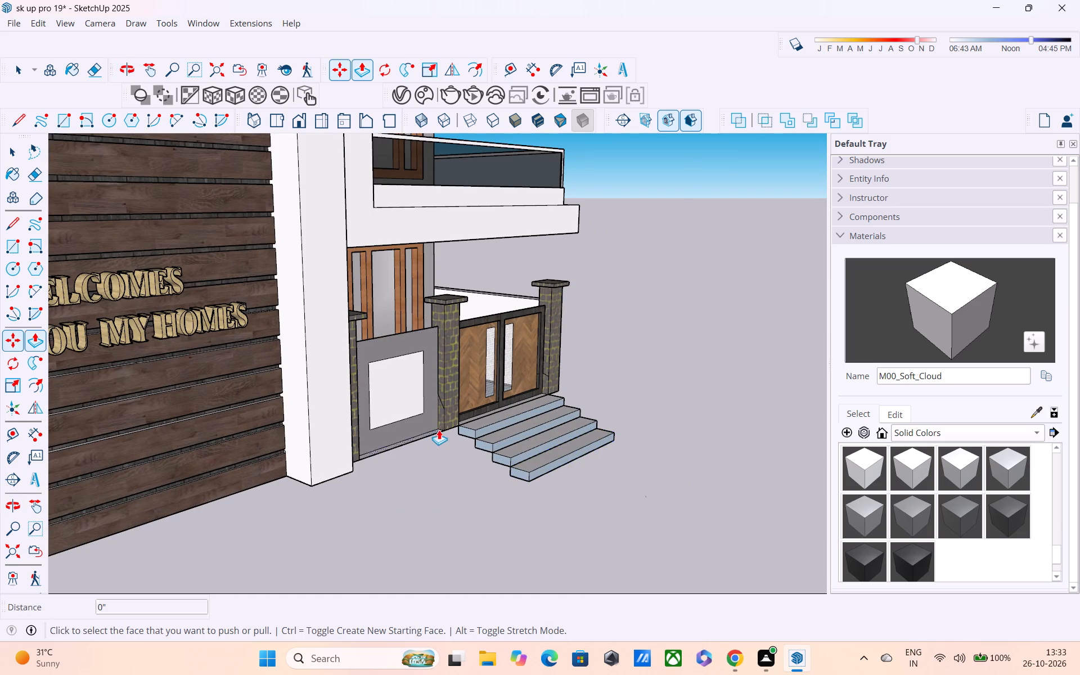
scroll(456, 422, up, 5)
key(space)
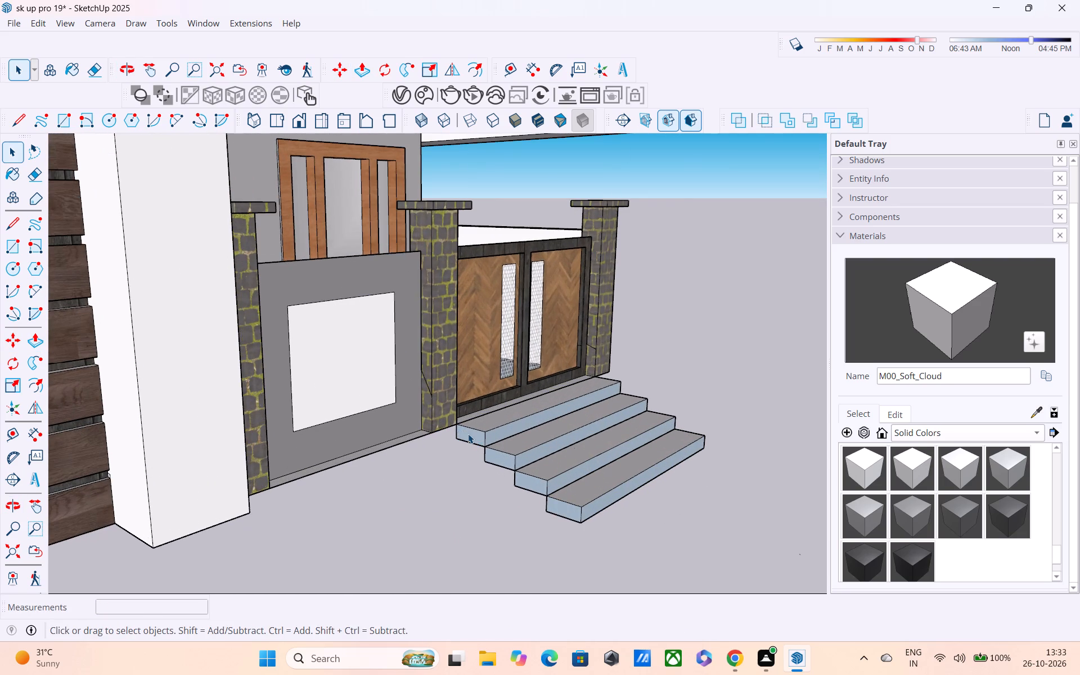
double_click(468, 434)
key(p)
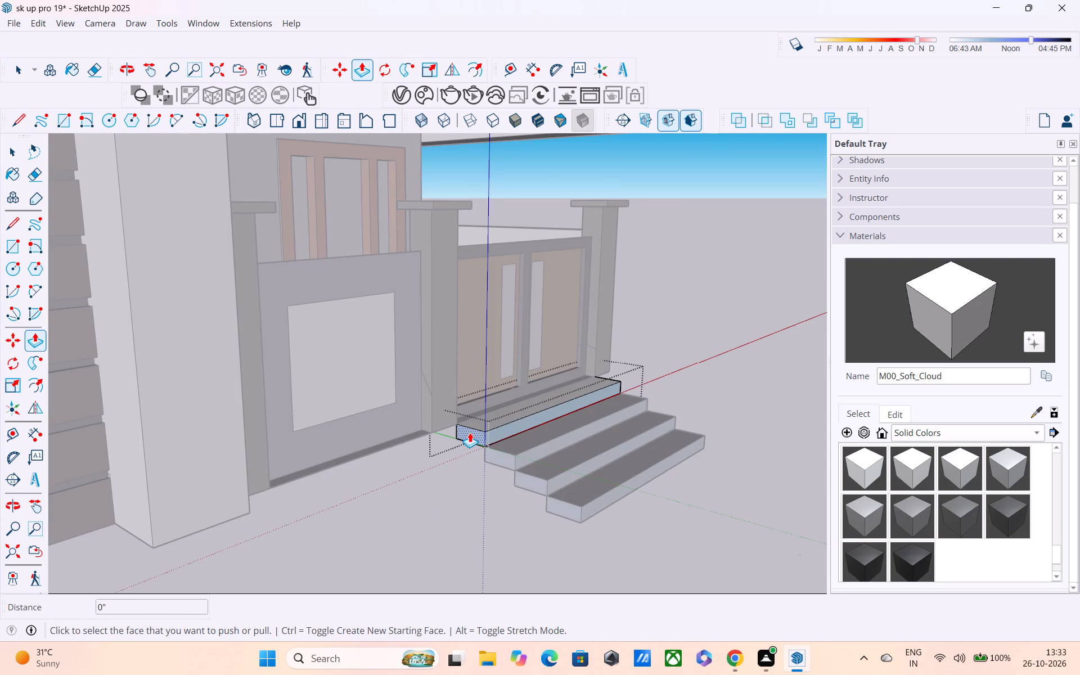
click(470, 432)
middle_drag(485, 426, 367, 433)
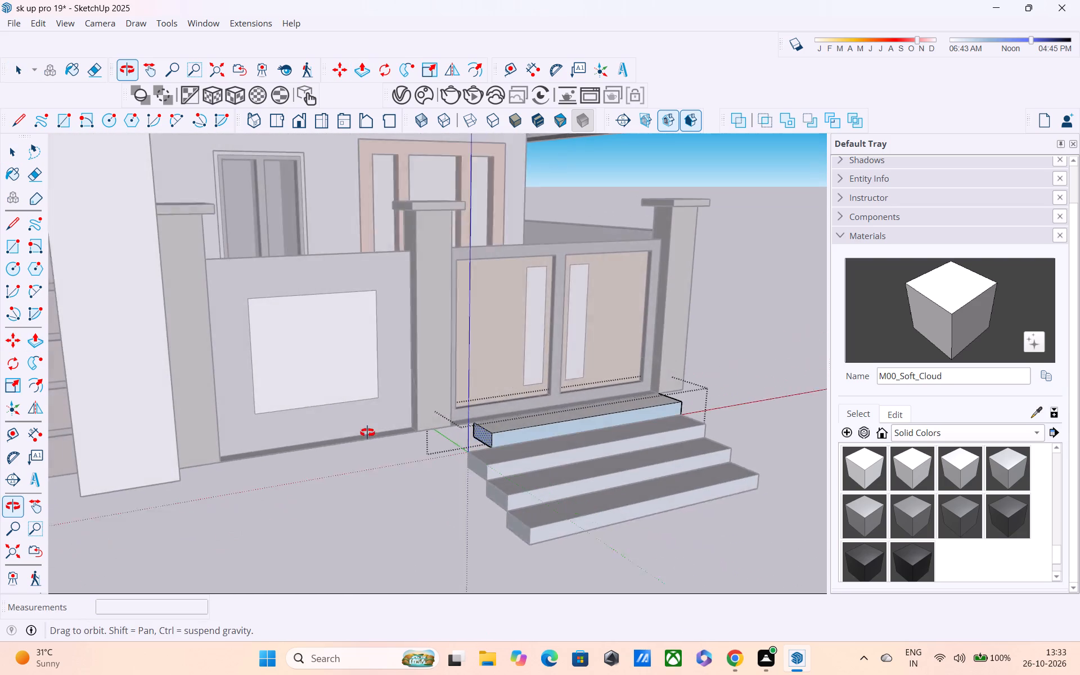
middle_drag(367, 433, 347, 438)
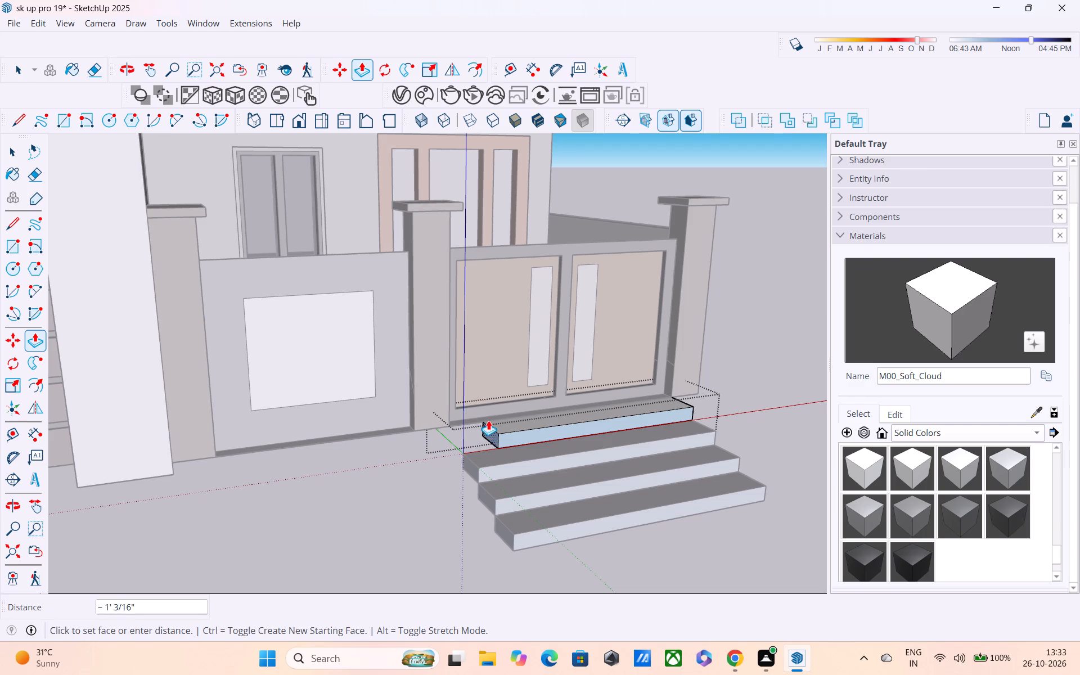
text(2')
key(Return)
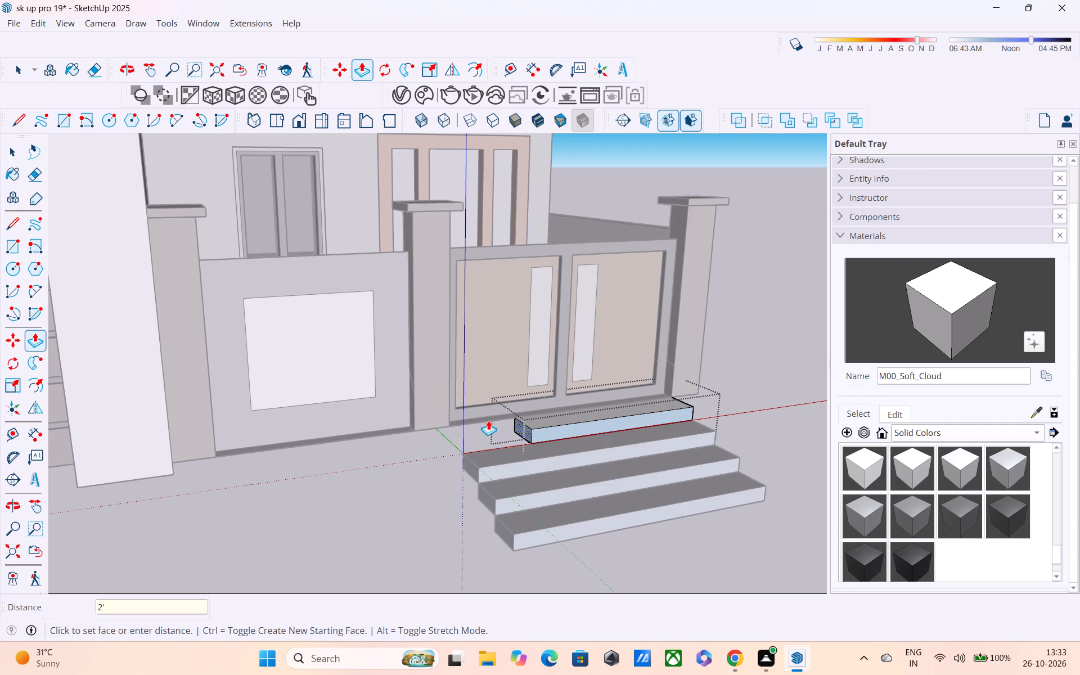
Push the top step's opposite end face, beside the corner pillar, inward 2'.
scroll(534, 415, down, 1)
middle_drag(538, 418, 71, 515)
middle_drag(207, 566, 206, 511)
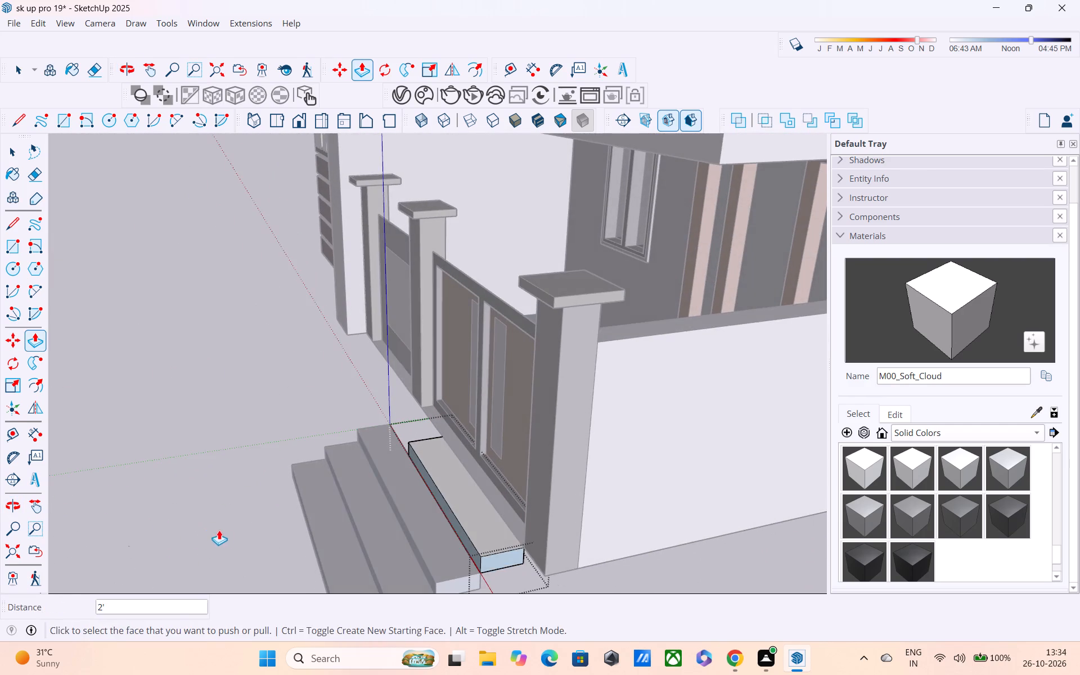
shift+middle_drag(221, 532, 181, 411)
click(454, 407)
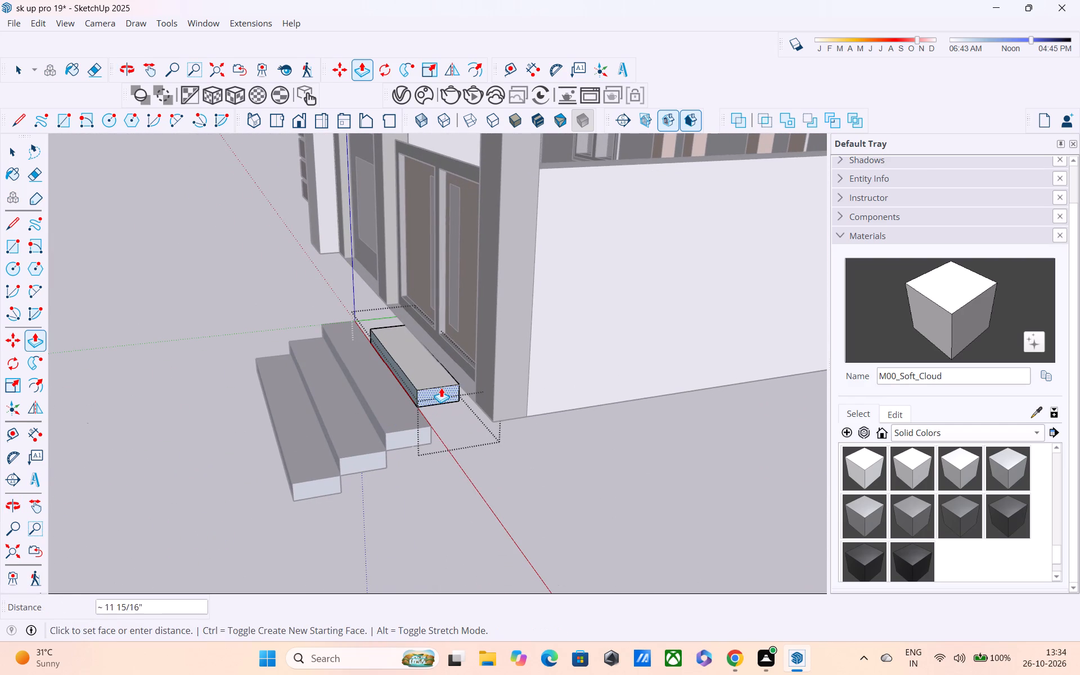
text(2')
key(Return)
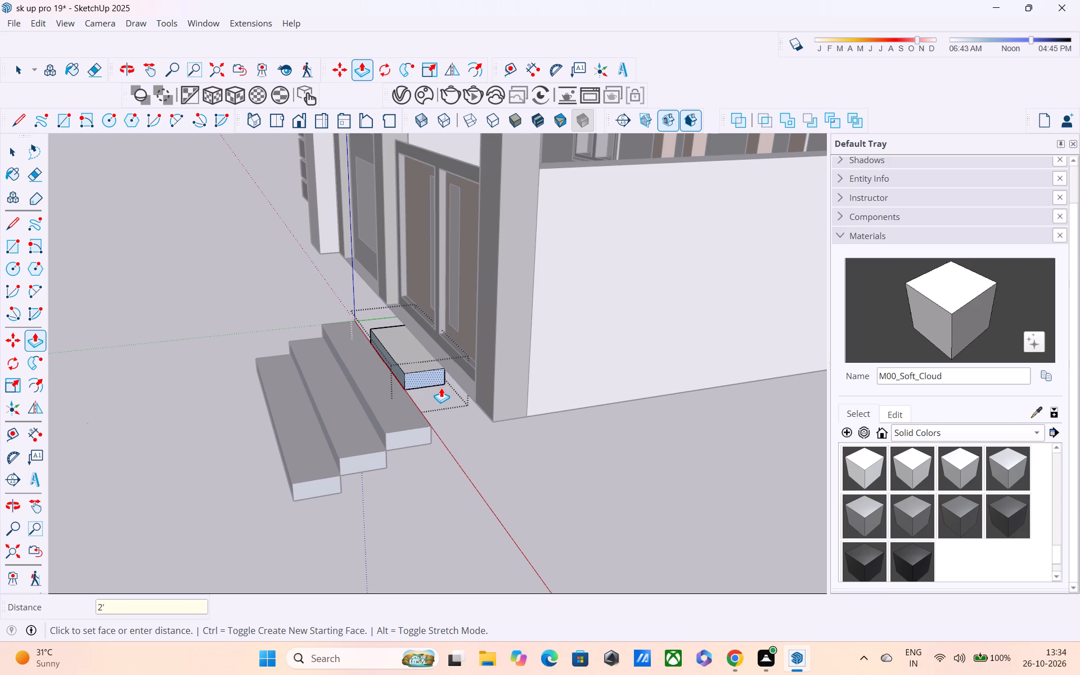
Open the group of the second step from the top and push both of its end faces inward 2'.
middle_drag(422, 383, 616, 400)
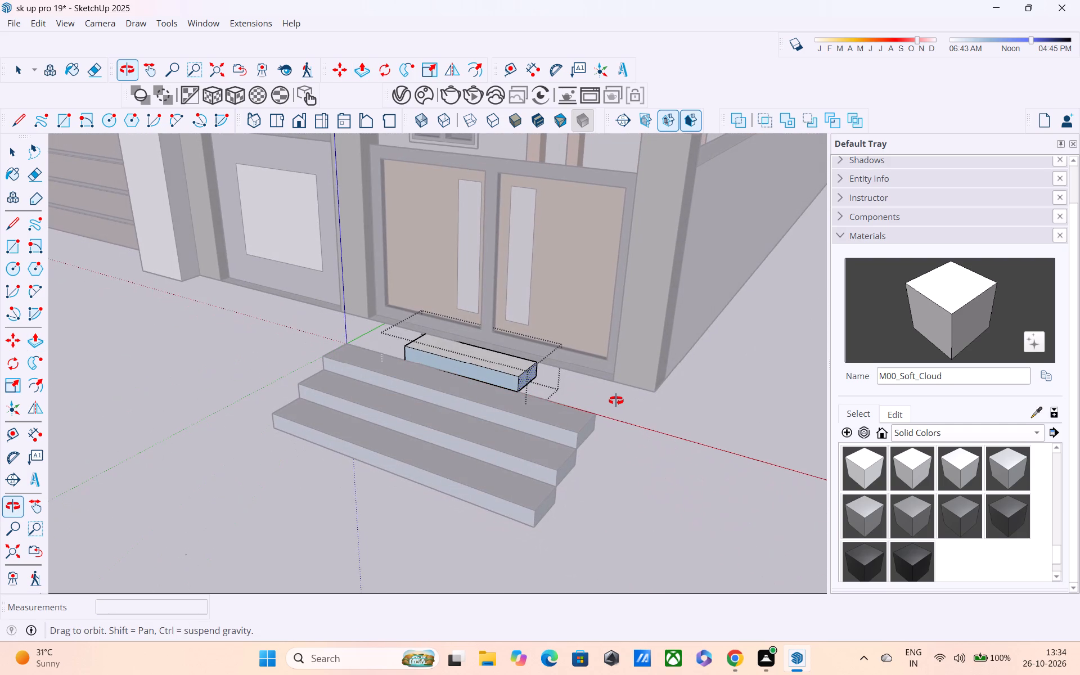
middle_drag(616, 400, 615, 400)
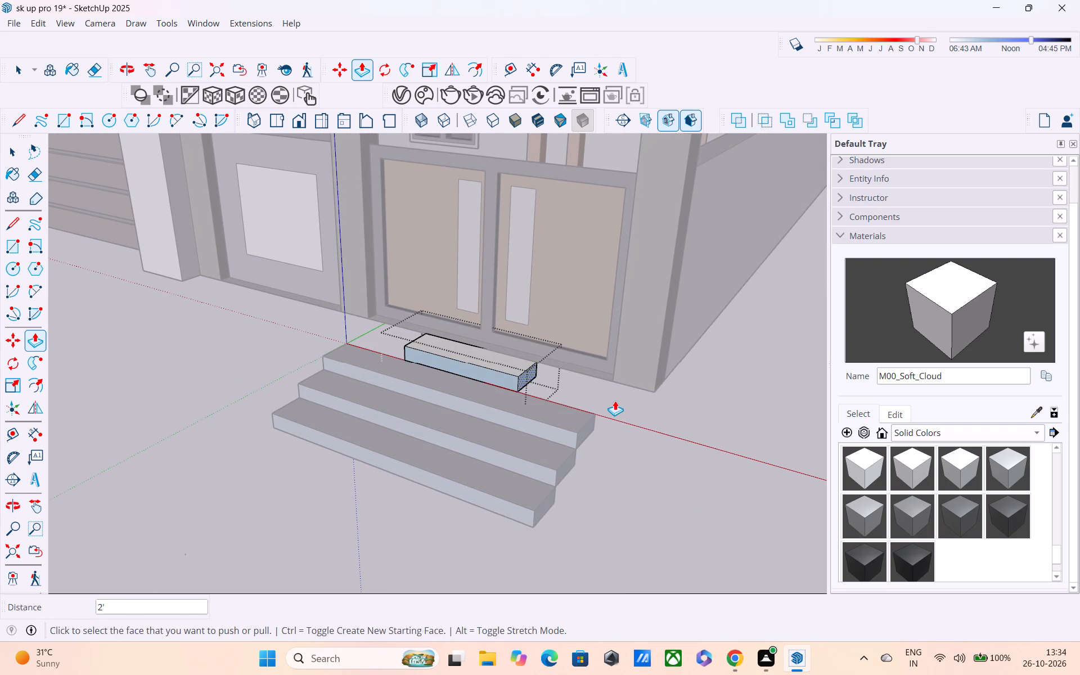
middle_drag(615, 400, 364, 362)
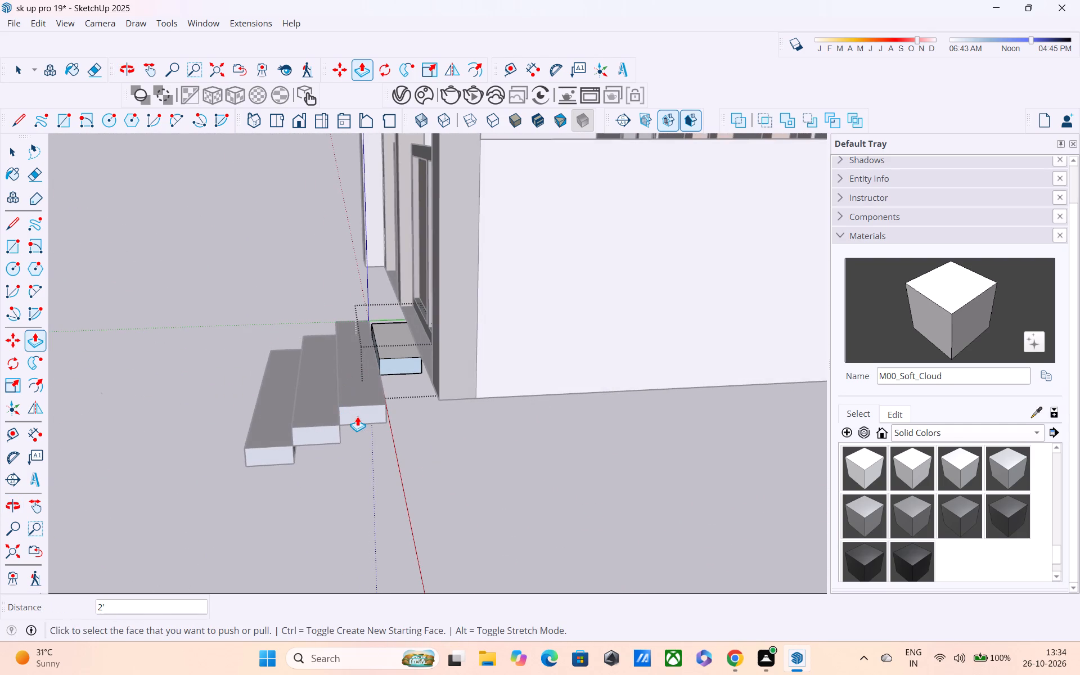
key(space)
click(280, 371)
double_click(364, 410)
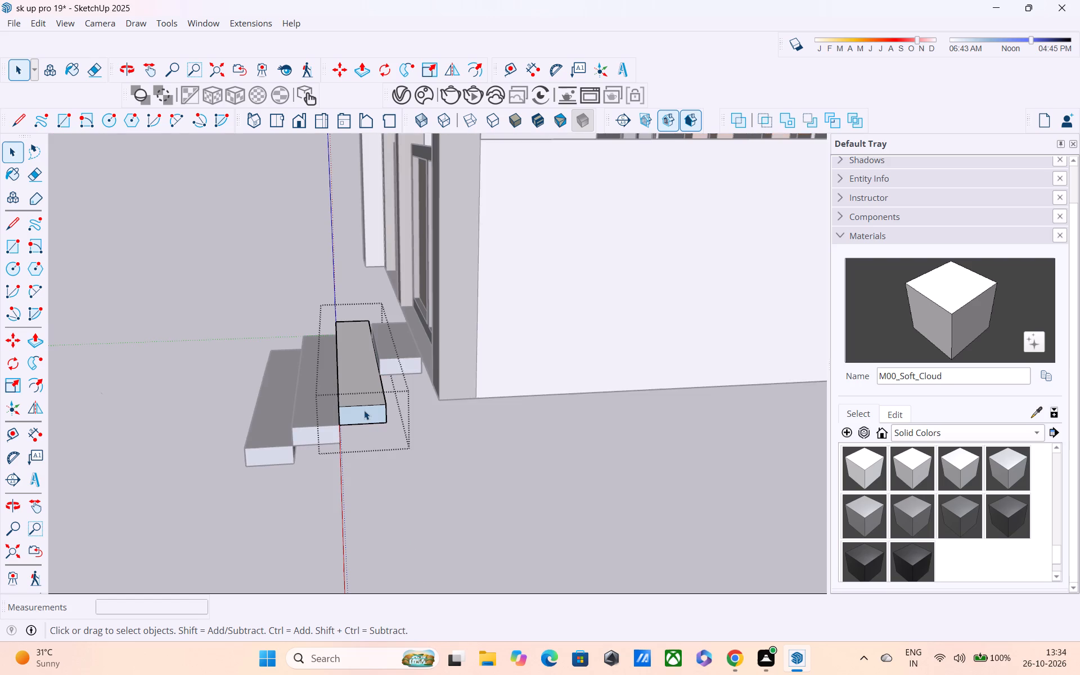
key(p)
double_click(360, 409)
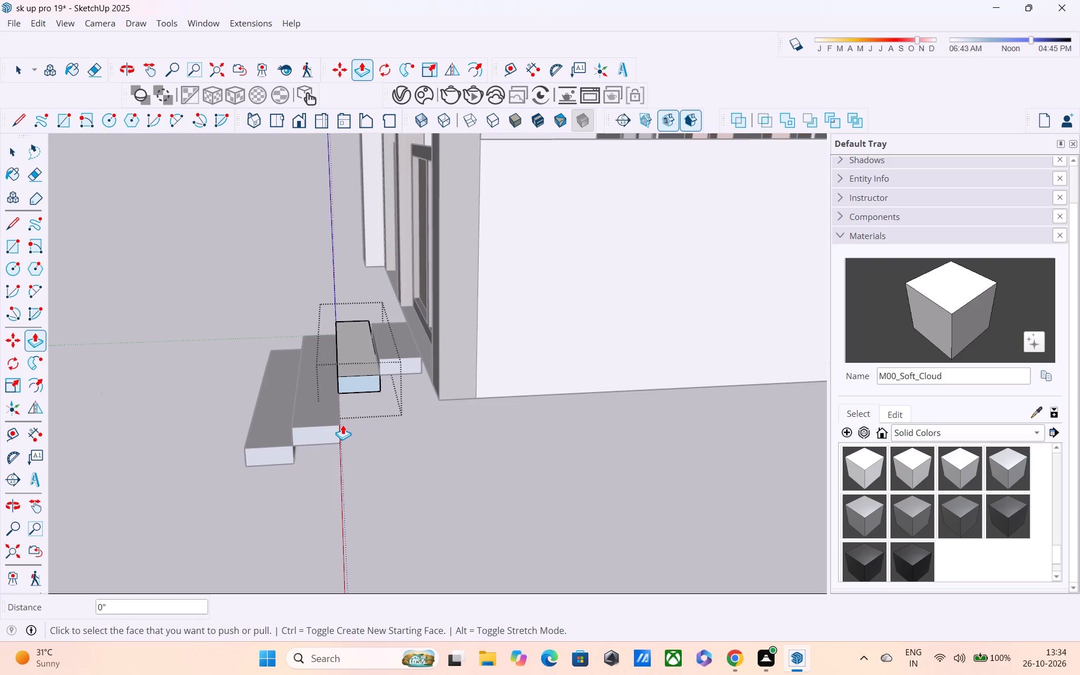
middle_drag(363, 426, 821, 445)
middle_drag(534, 420, 664, 450)
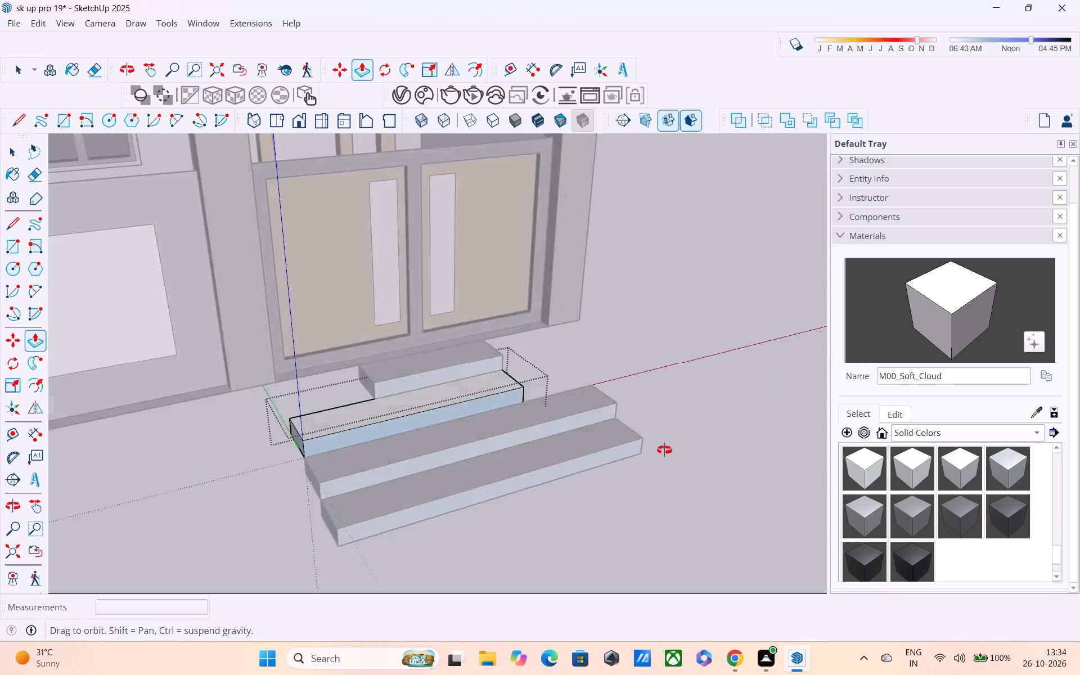
middle_drag(664, 450, 787, 425)
double_click(390, 447)
Open the third step's group and push both of its end faces inward 2'.
middle_drag(449, 449, 359, 388)
key(space)
triple_click(372, 443)
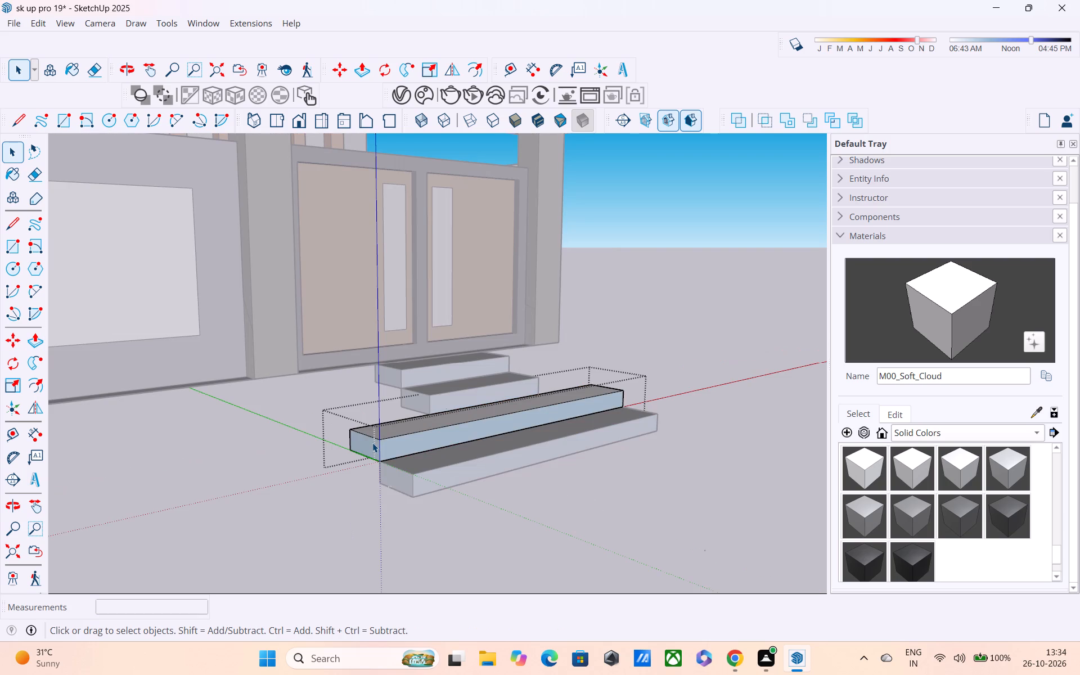
key(p)
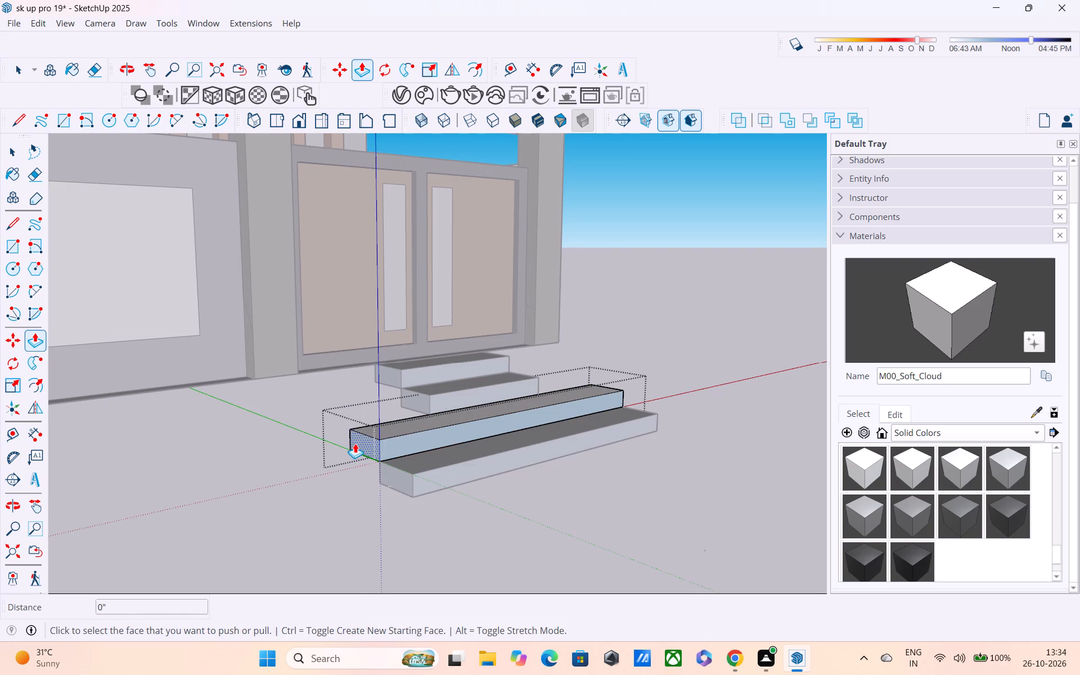
double_click(356, 443)
middle_drag(564, 383, 202, 442)
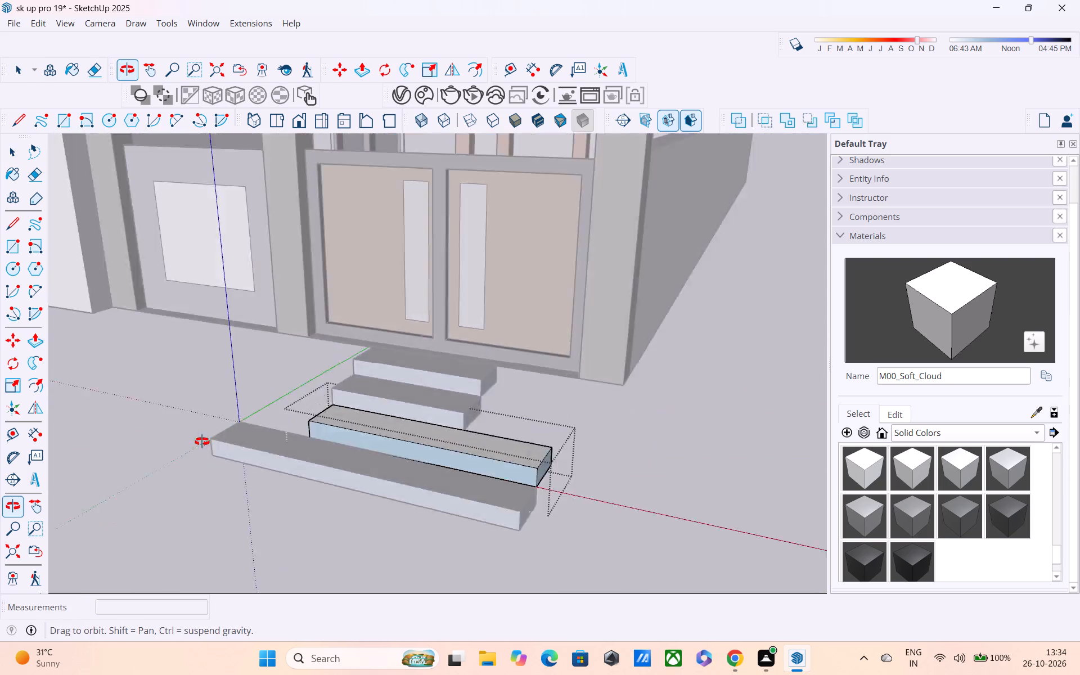
middle_drag(202, 442, 96, 441)
double_click(454, 481)
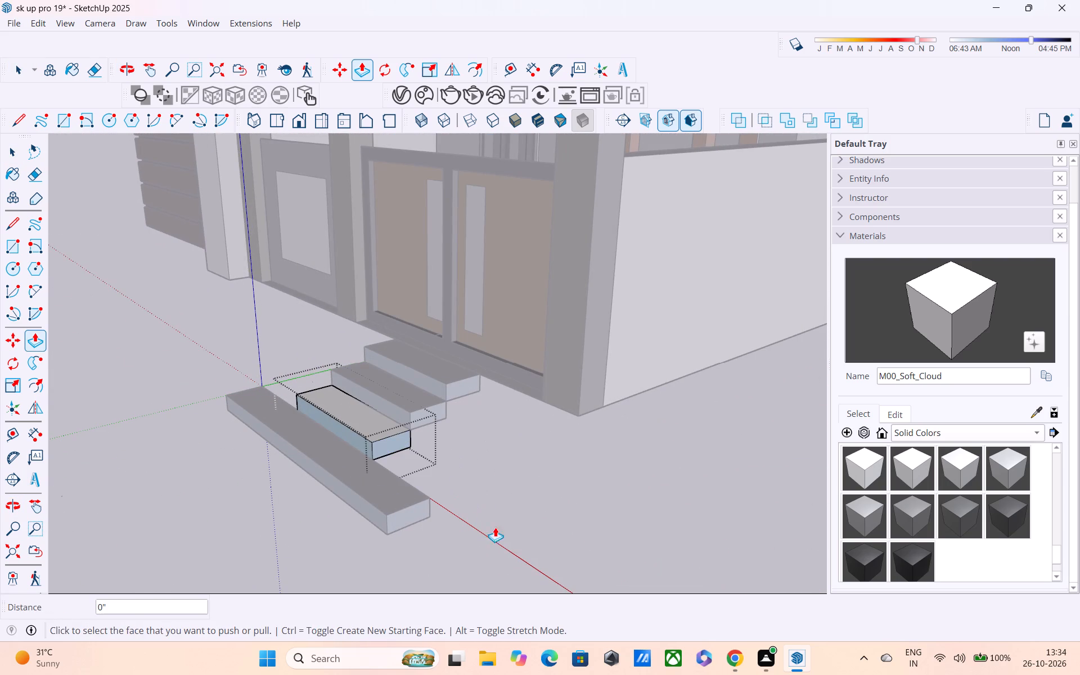
Open the lowest step's group, push both of its end faces inward 2', and leave the group.
key(space)
click(582, 534)
double_click(415, 512)
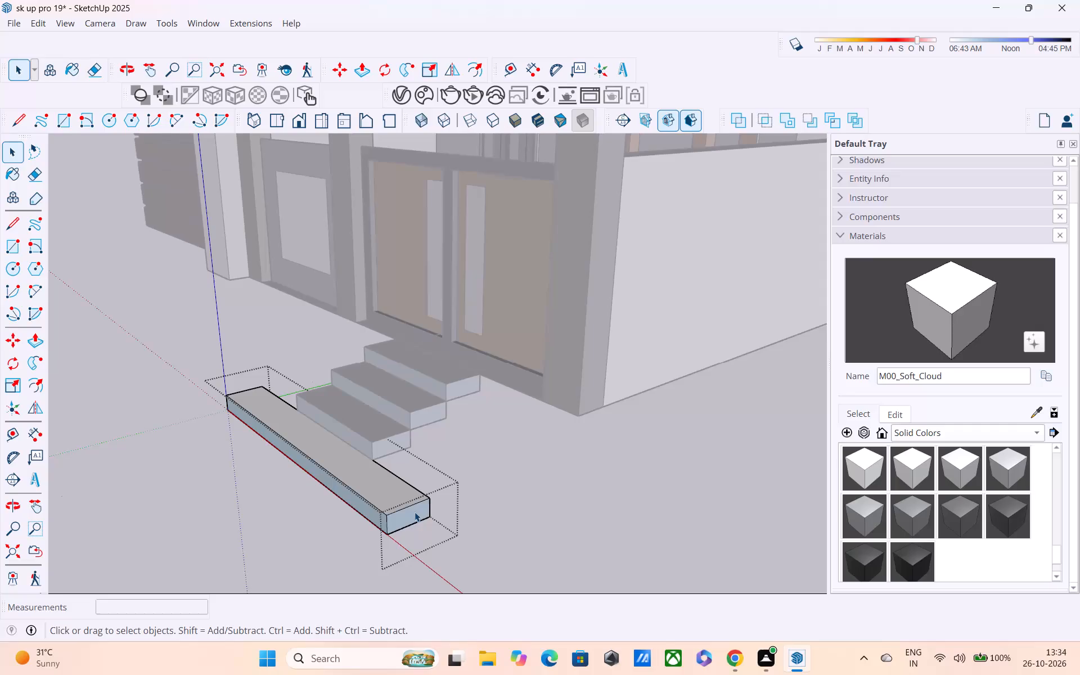
key(p)
double_click(409, 511)
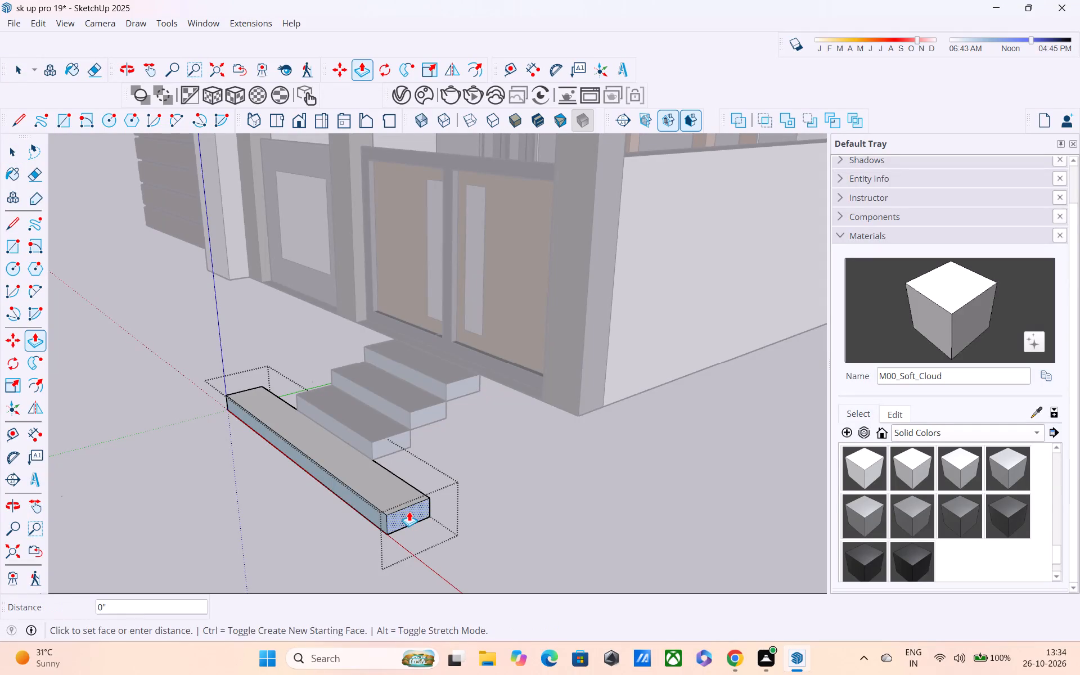
middle_drag(394, 510, 863, 391)
middle_drag(680, 386, 774, 489)
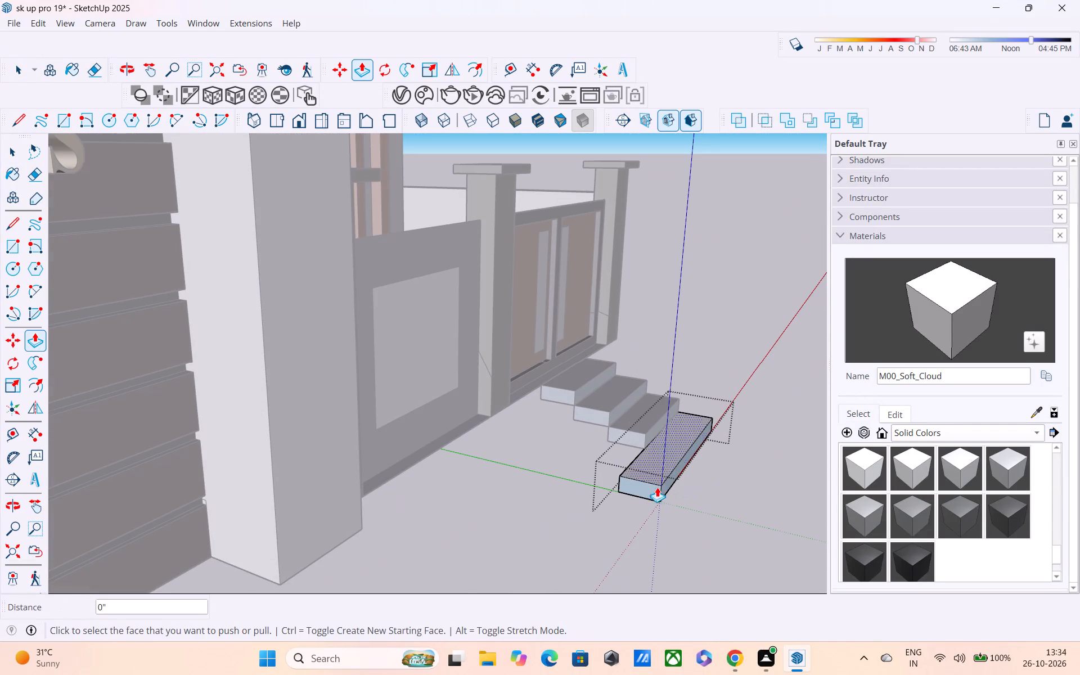
double_click(646, 487)
middle_drag(682, 476, 511, 421)
key(space)
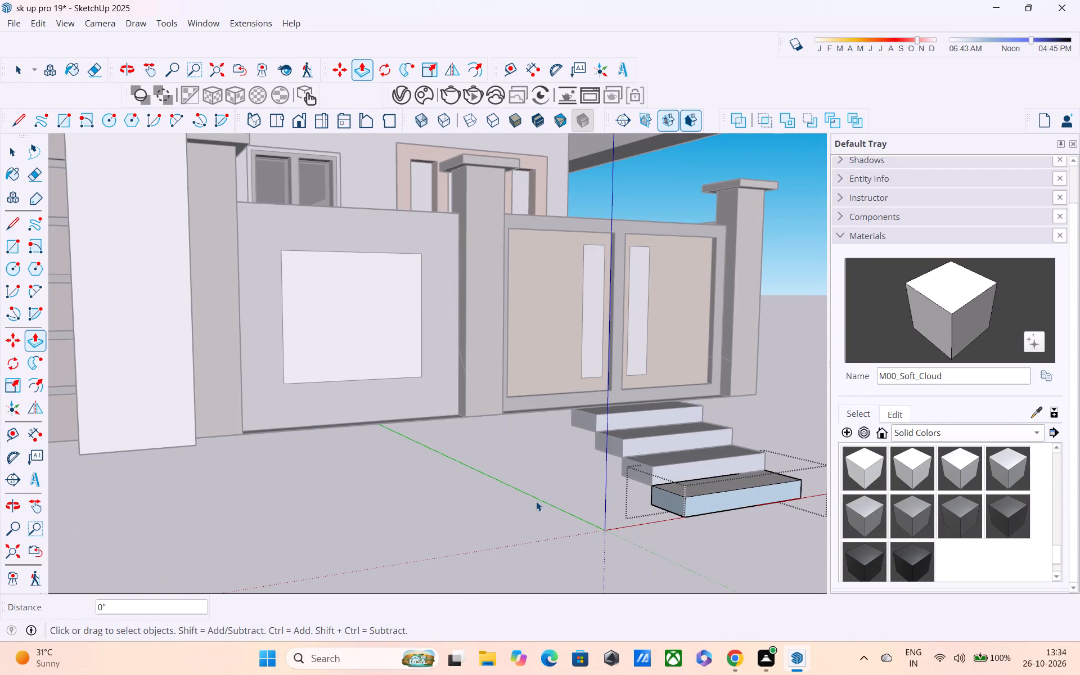
click(530, 501)
Examine the shortened entry steps against the whole front facade, from the front and from below.
middle_drag(591, 508, 422, 497)
scroll(420, 489, down, 4)
middle_drag(568, 559, 615, 652)
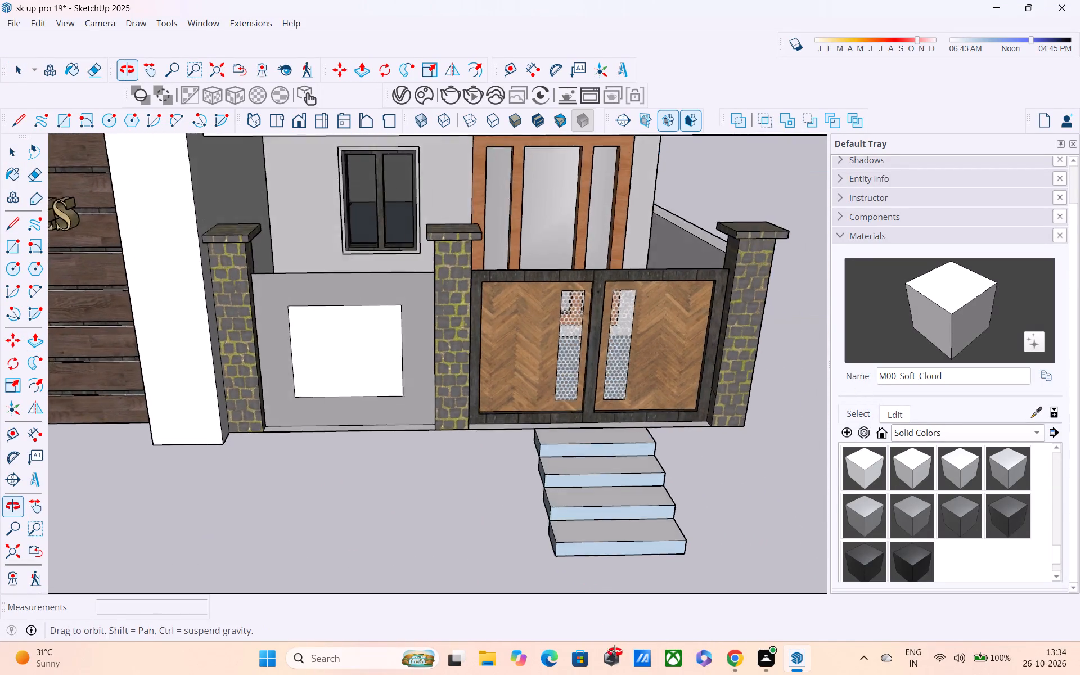
middle_drag(615, 652, 492, 524)
scroll(494, 507, down, 6)
middle_drag(507, 517, 634, 518)
scroll(588, 506, down, 4)
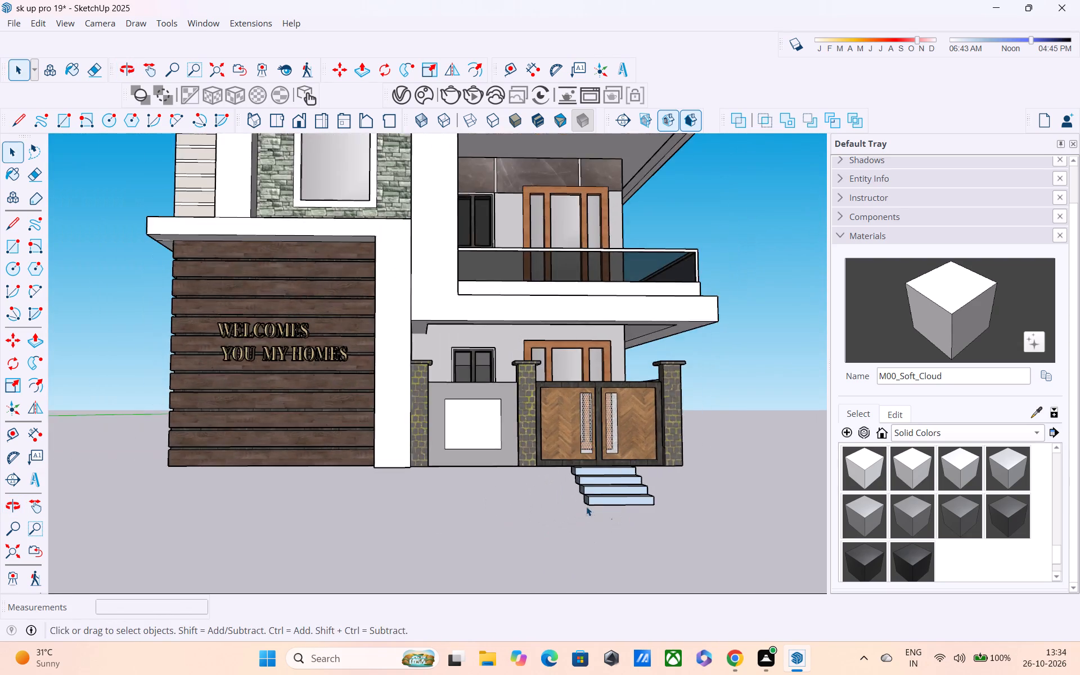
middle_drag(535, 511, 659, 469)
middle_drag(601, 481, 660, 458)
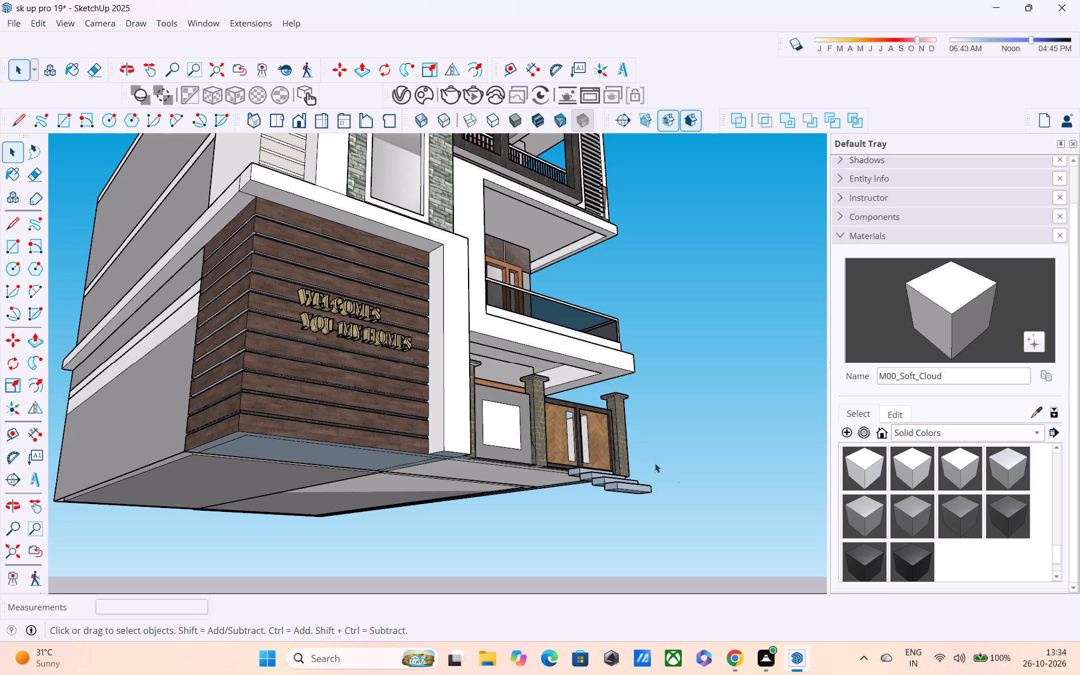
middle_drag(615, 510, 686, 463)
Open the lowest step's group for Push/Pull editing.
scroll(575, 530, up, 4)
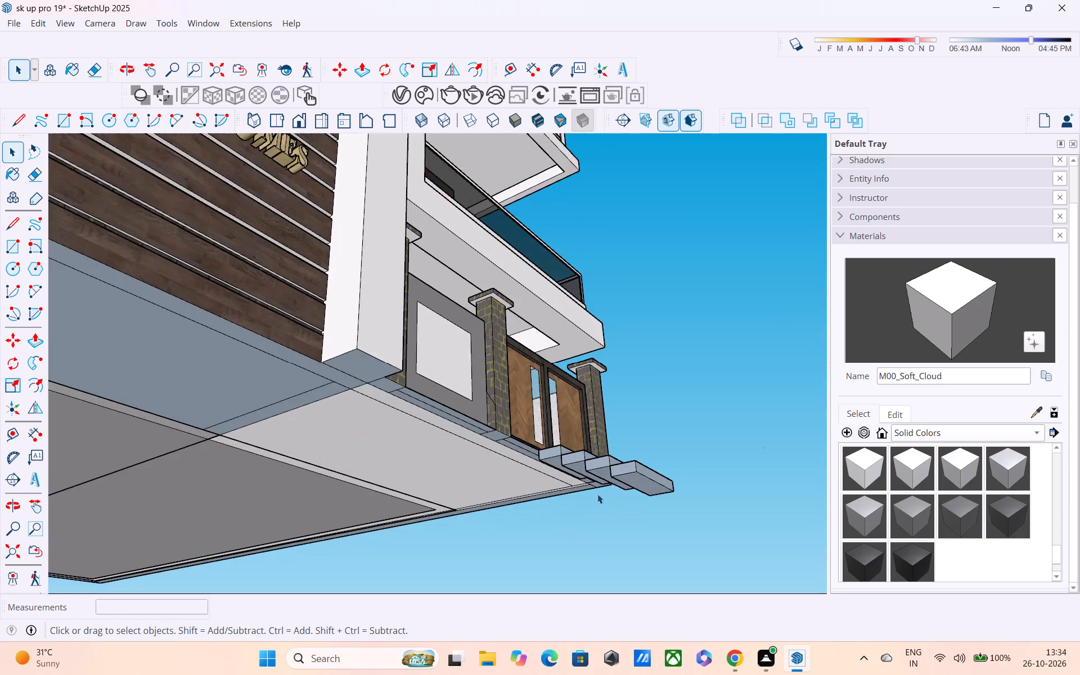
scroll(619, 477, up, 3)
click(650, 484)
double_click(650, 484)
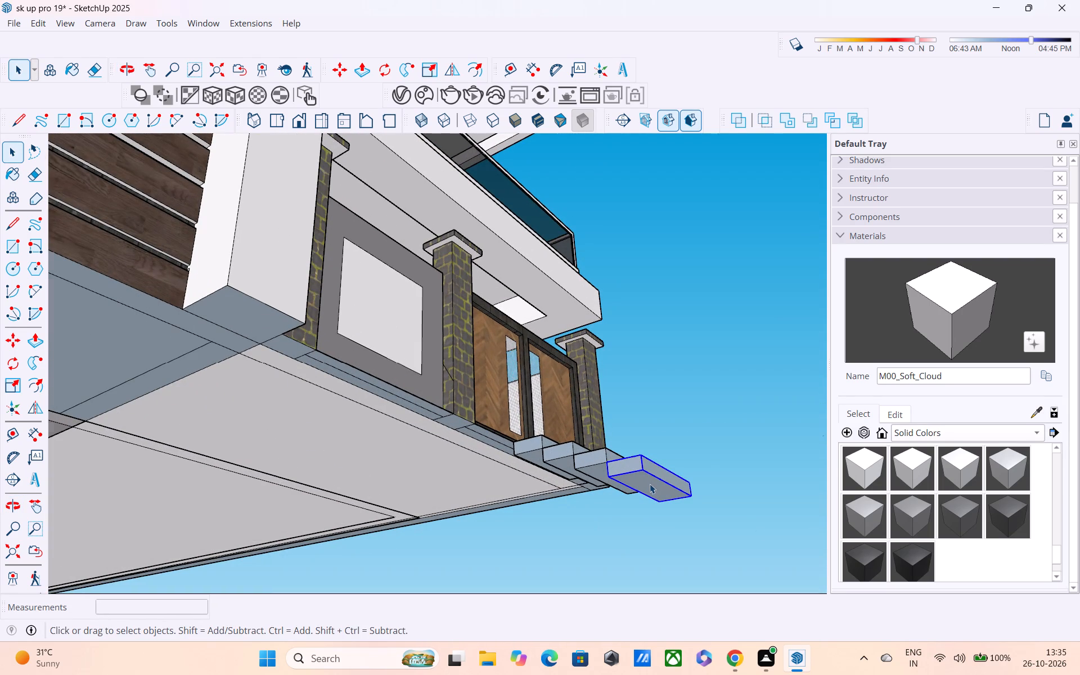
key(p)
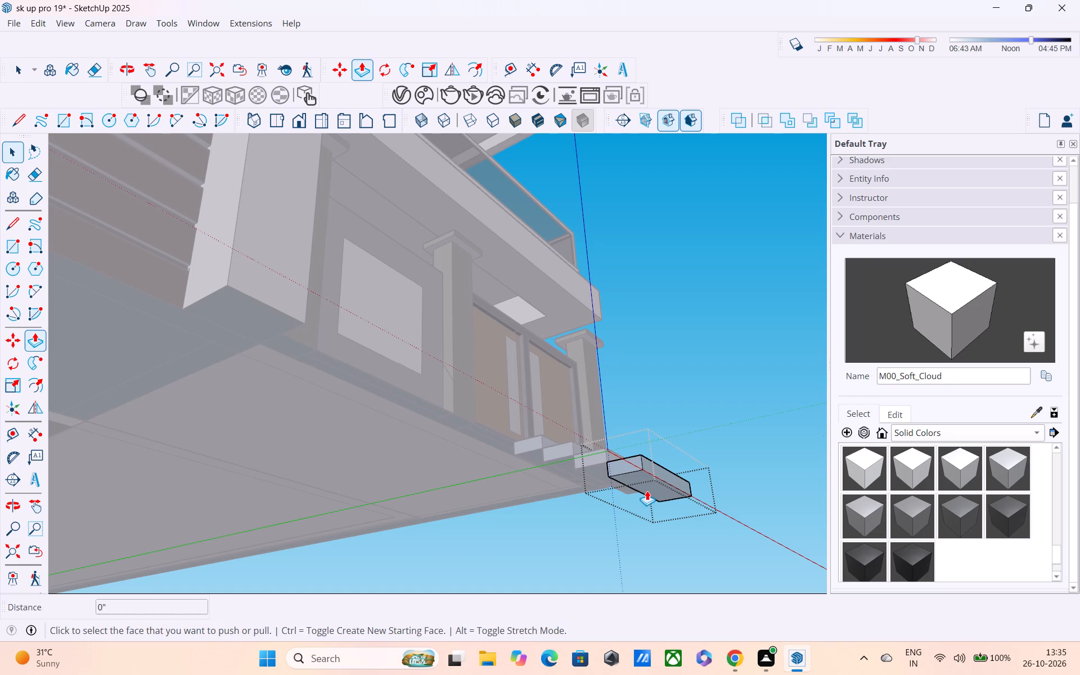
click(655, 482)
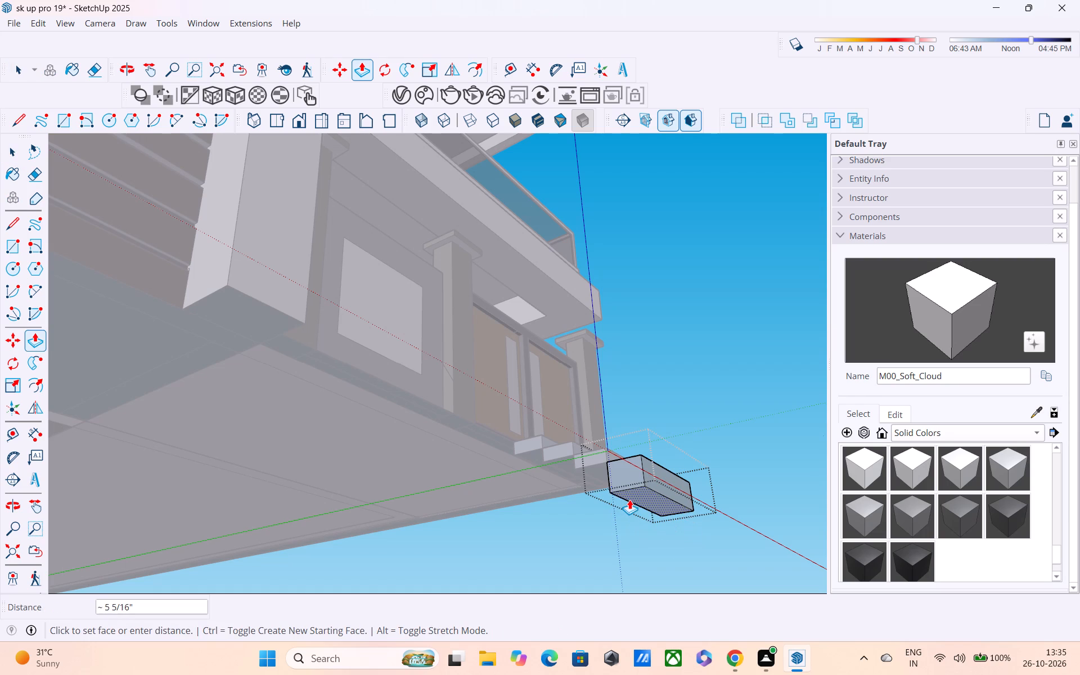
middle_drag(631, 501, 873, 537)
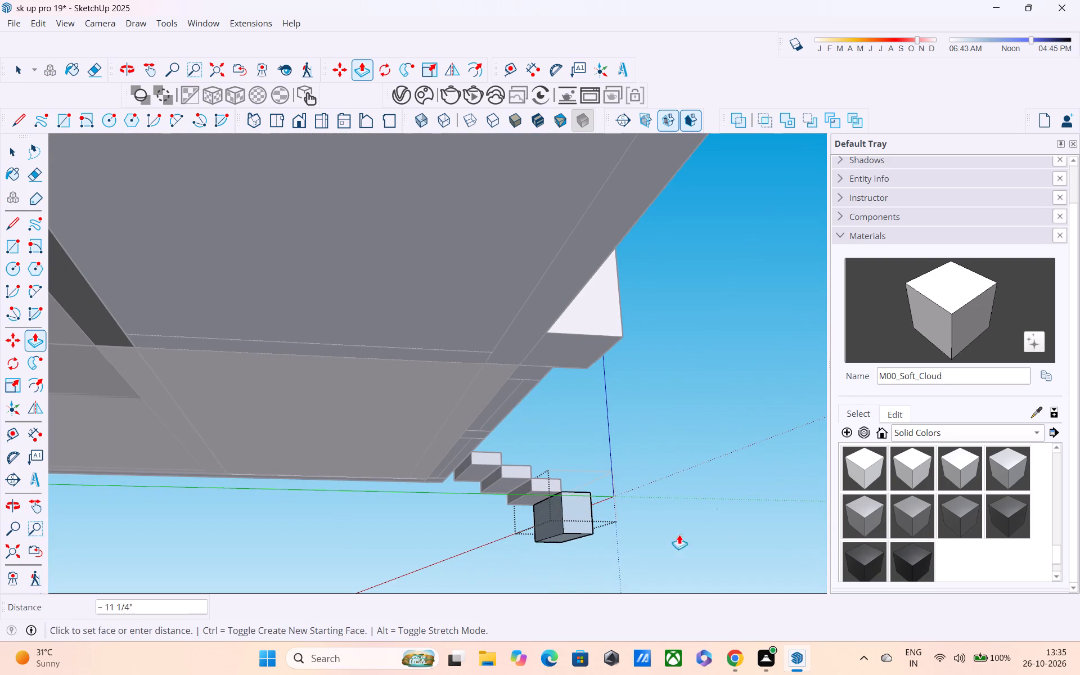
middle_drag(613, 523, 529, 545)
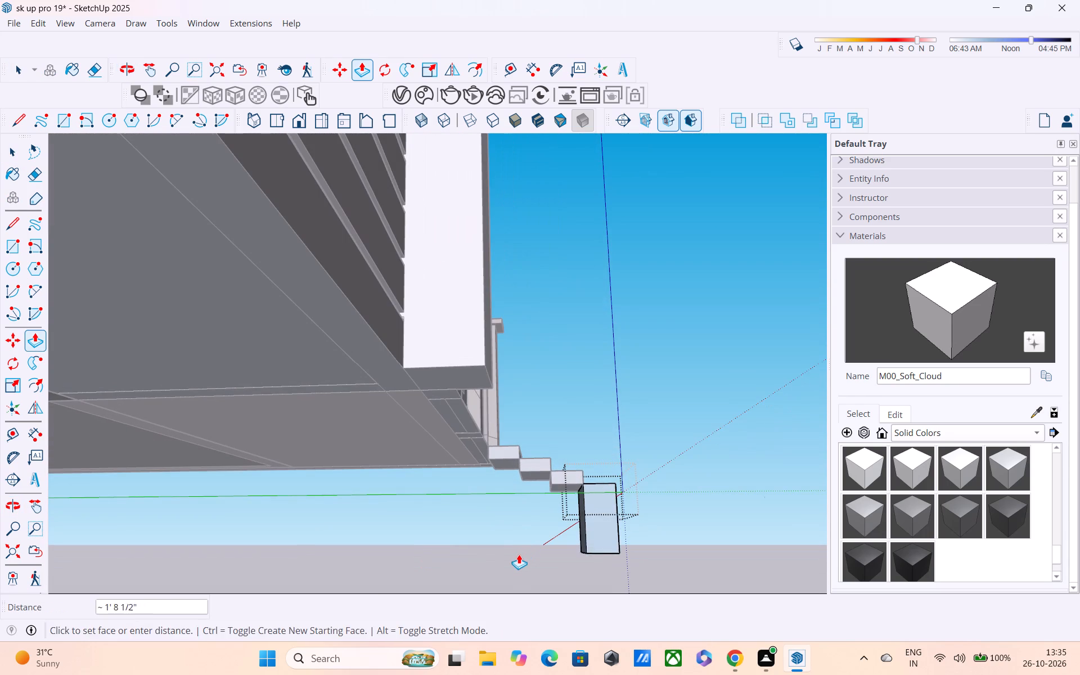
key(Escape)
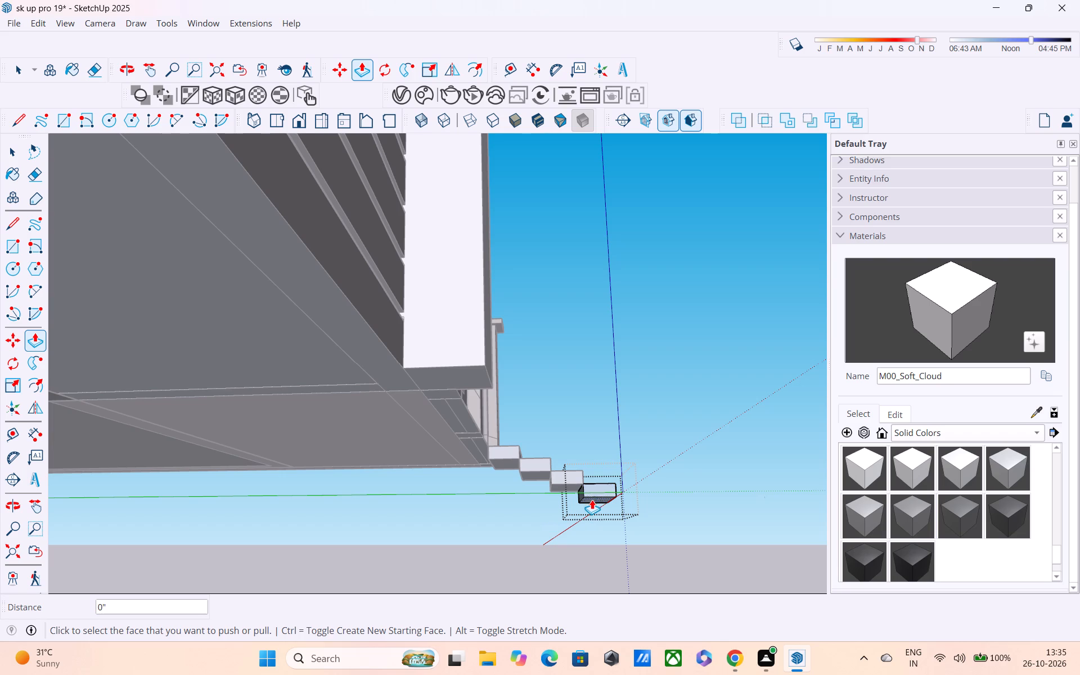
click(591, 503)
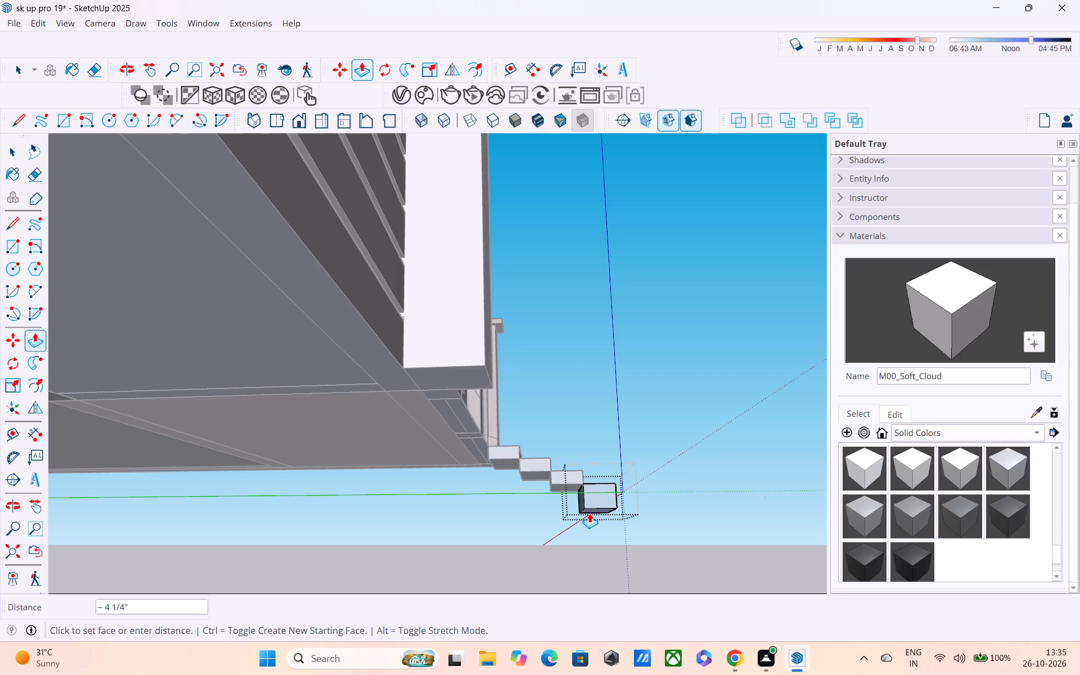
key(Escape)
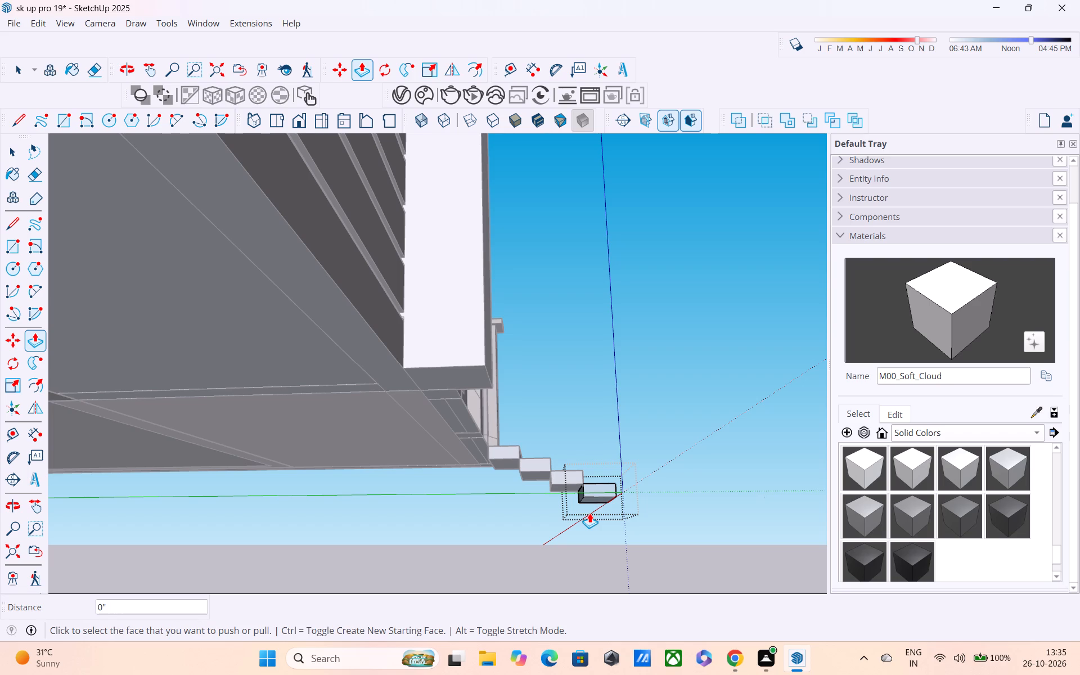
Pull the lowest step's rear face about 4' 7" toward the house, under the upper steps.
middle_drag(571, 523, 827, 478)
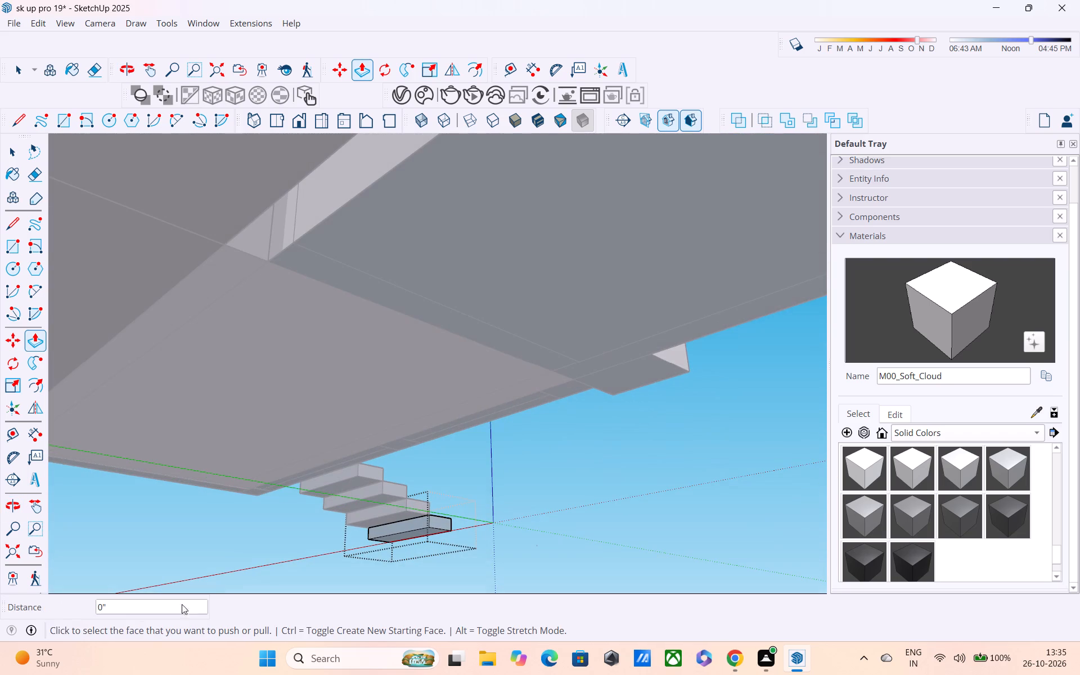
click(394, 522)
drag(400, 520, 395, 521)
drag(404, 521, 303, 548)
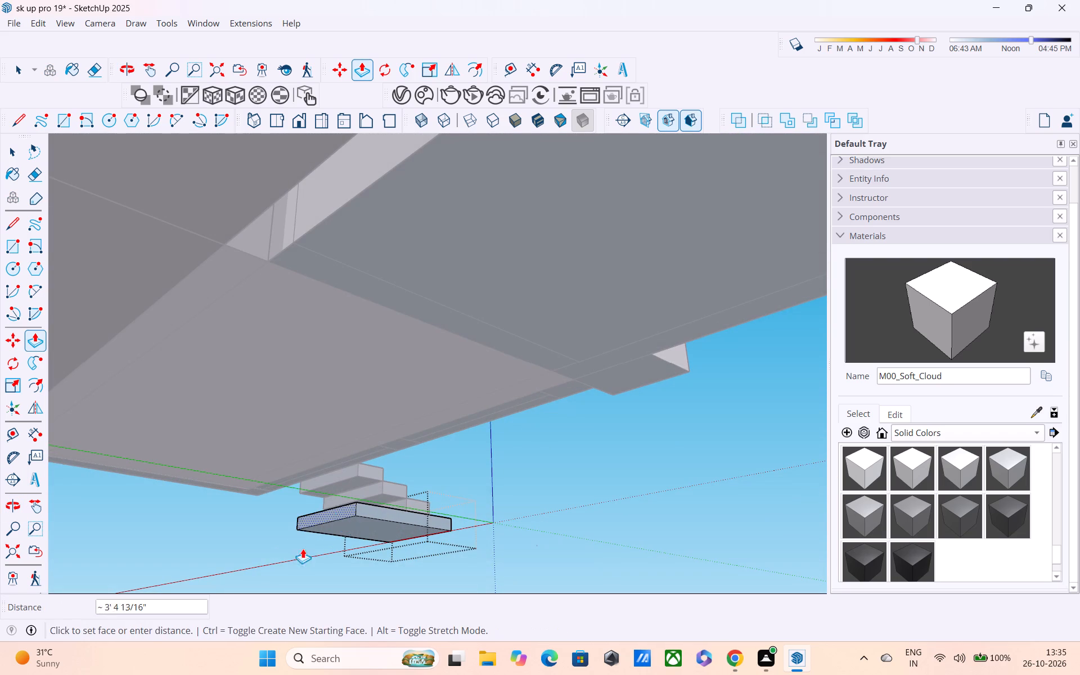
drag(303, 548, 281, 555)
Pull the enlarged lowest step's end face outward about 3' 8 3/4" along the facade toward the white column.
scroll(407, 494, down, 1)
middle_drag(314, 542, 0, 674)
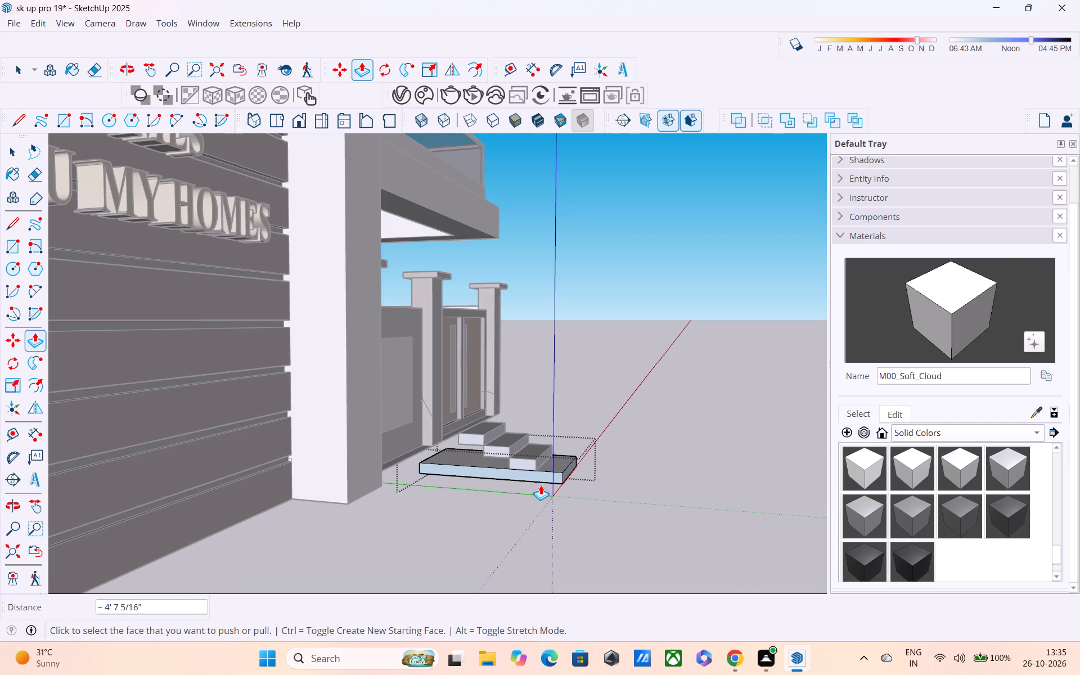
drag(541, 476, 518, 498)
scroll(492, 510, down, 1)
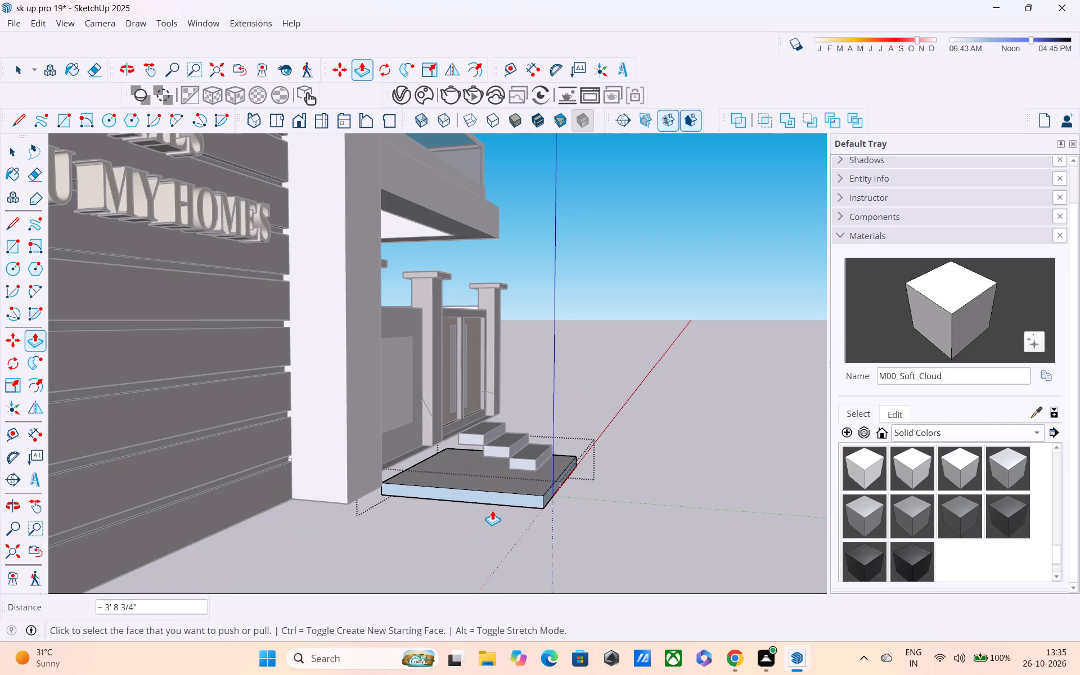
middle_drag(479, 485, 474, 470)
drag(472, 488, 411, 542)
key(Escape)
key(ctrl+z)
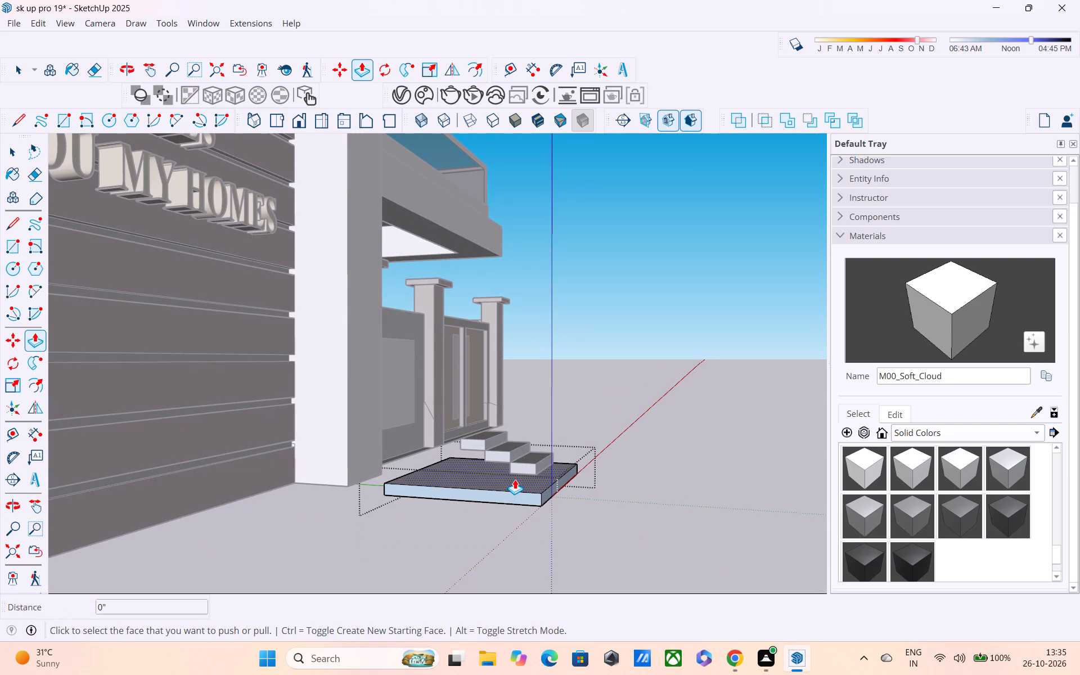
Pull the lowest step's end face along the facade until it is flush with the house's far front corner.
drag(510, 495, 328, 640)
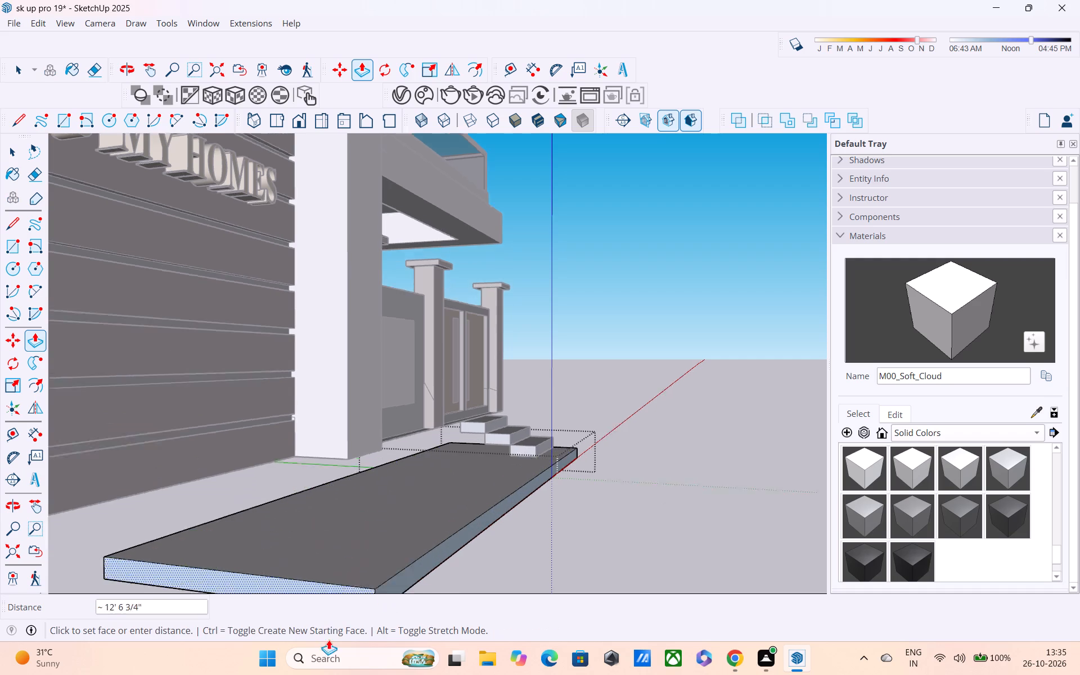
drag(328, 640, 293, 656)
scroll(332, 565, down, 4)
shift+middle_drag(344, 547, 385, 538)
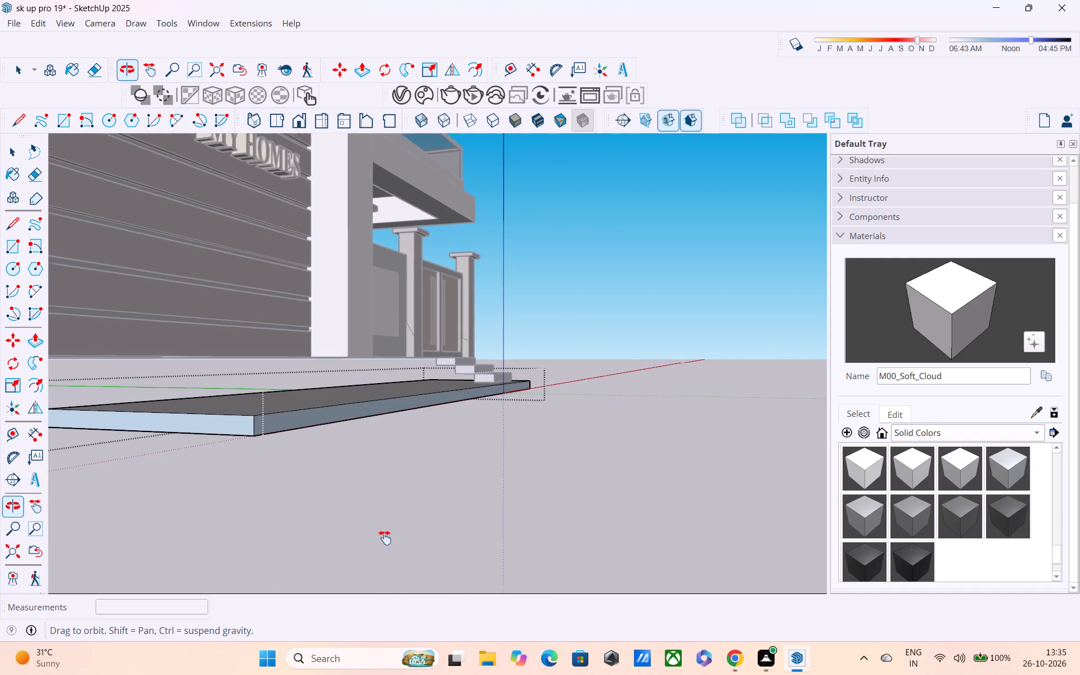
shift+middle_drag(385, 538, 762, 442)
middle_drag(524, 456, 653, 463)
drag(647, 407, 651, 421)
middle_drag(581, 400, 211, 525)
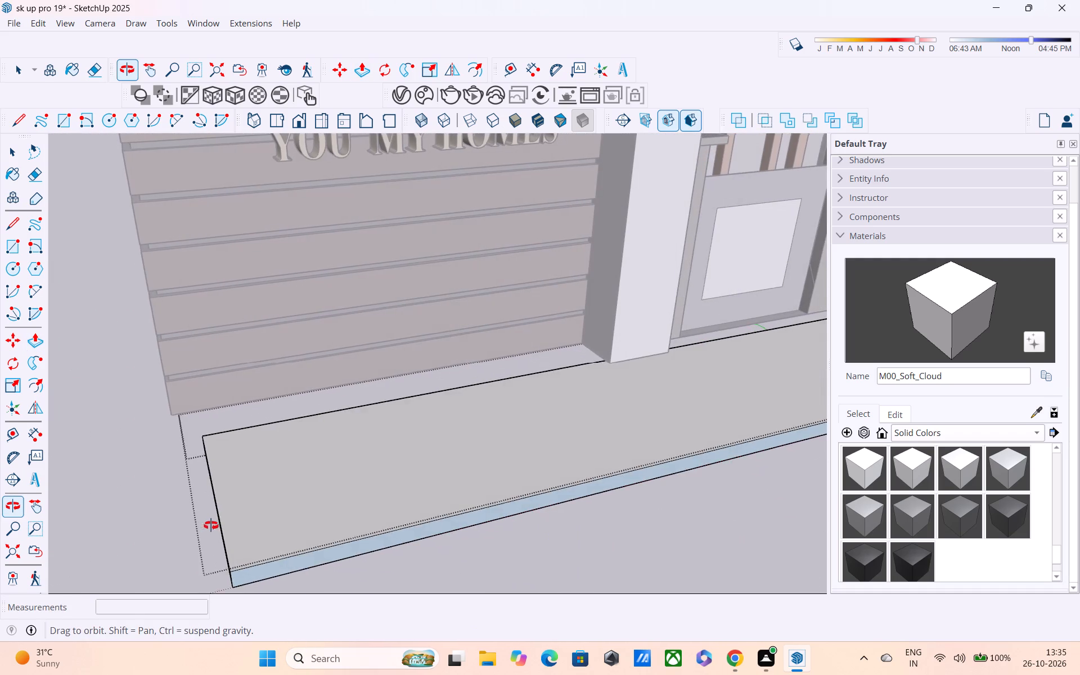
middle_drag(211, 525, 208, 524)
middle_drag(219, 531, 277, 439)
drag(244, 466, 179, 367)
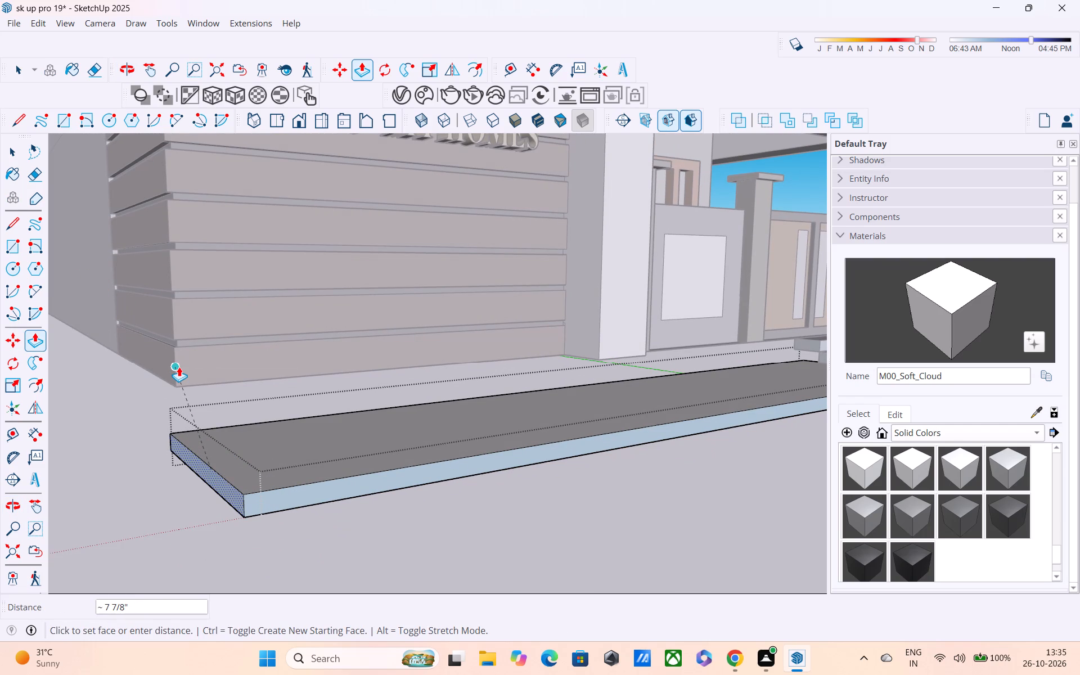
drag(179, 367, 179, 367)
Pull the slab's rear face about 43' 4 3/4" beneath the house to its back corner.
middle_drag(296, 477, 604, 426)
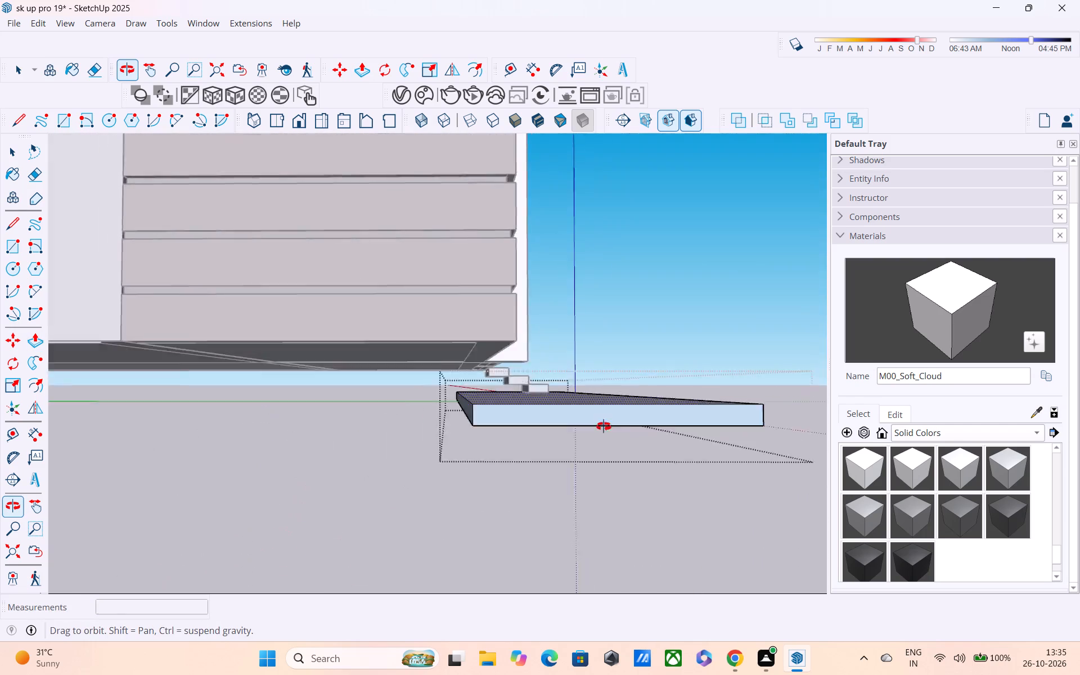
middle_drag(604, 426, 705, 398)
click(593, 380)
scroll(411, 413, down, 2)
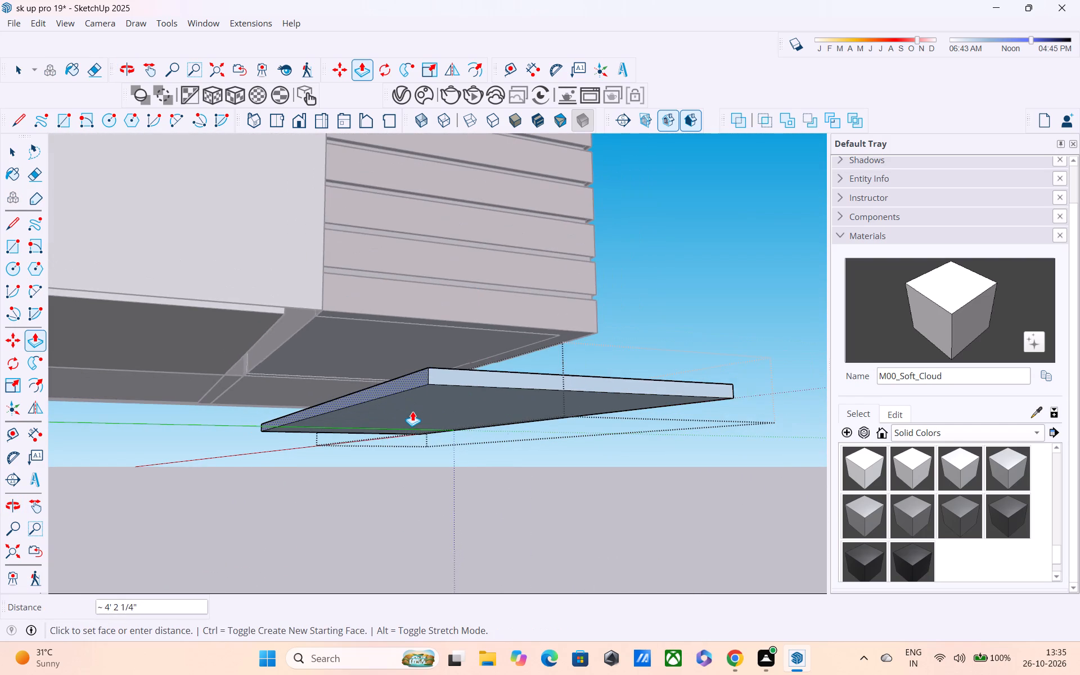
scroll(412, 411, down, 2)
shift+middle_drag(412, 411, 721, 424)
scroll(683, 411, down, 3)
shift+middle_drag(518, 444, 535, 449)
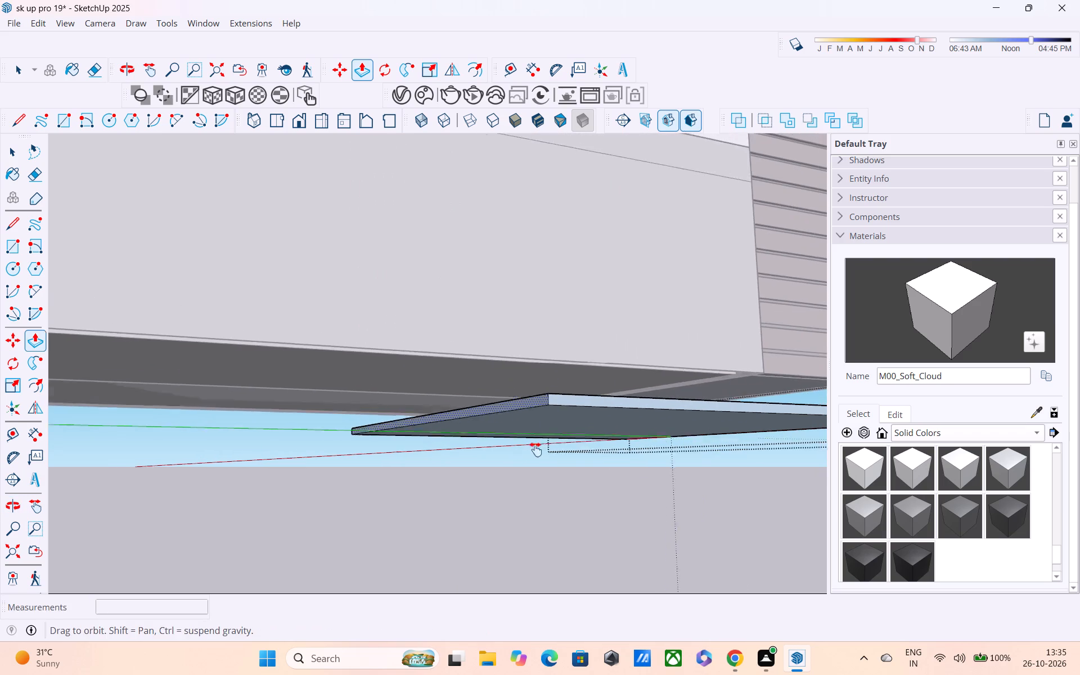
shift+middle_drag(535, 449, 683, 468)
scroll(556, 467, down, 4)
middle_drag(452, 475, 475, 524)
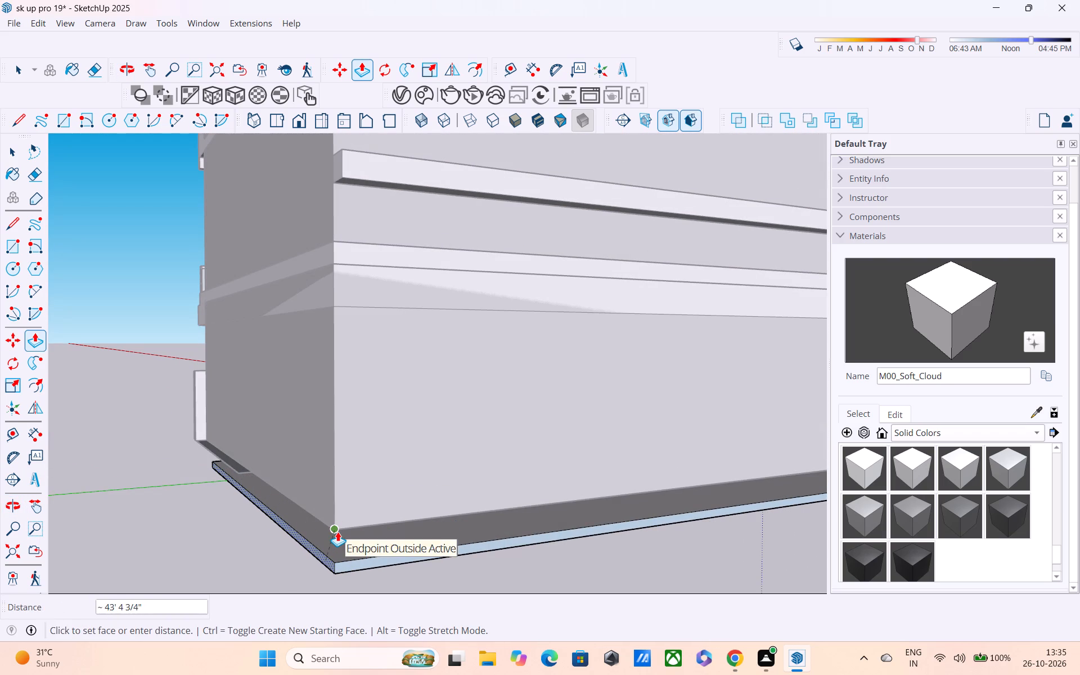
click(337, 532)
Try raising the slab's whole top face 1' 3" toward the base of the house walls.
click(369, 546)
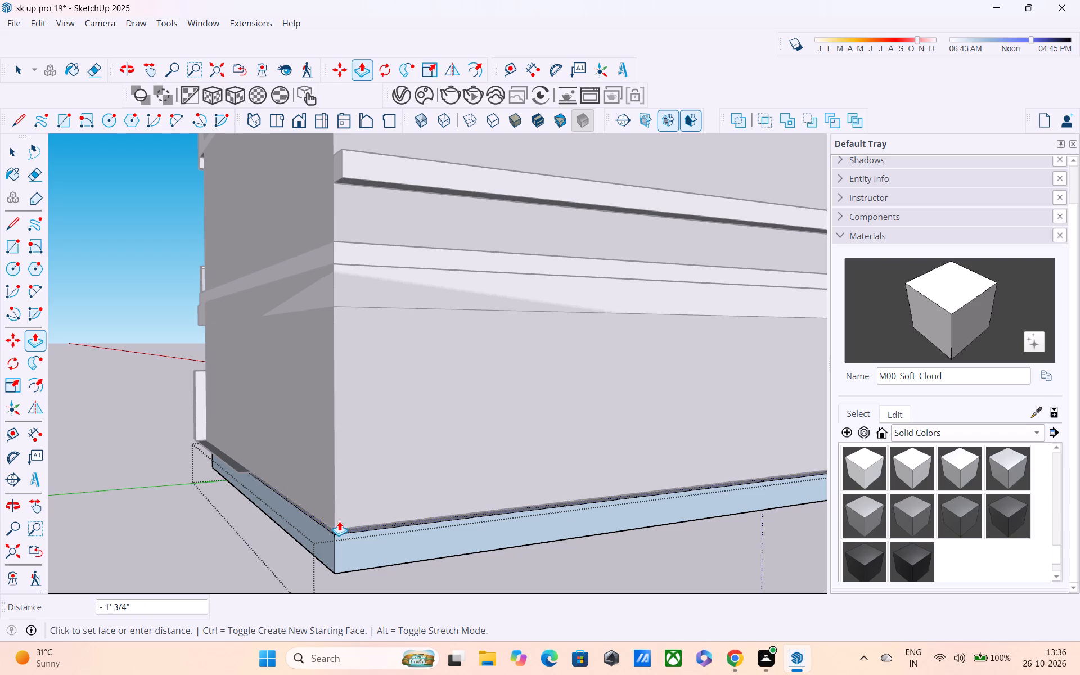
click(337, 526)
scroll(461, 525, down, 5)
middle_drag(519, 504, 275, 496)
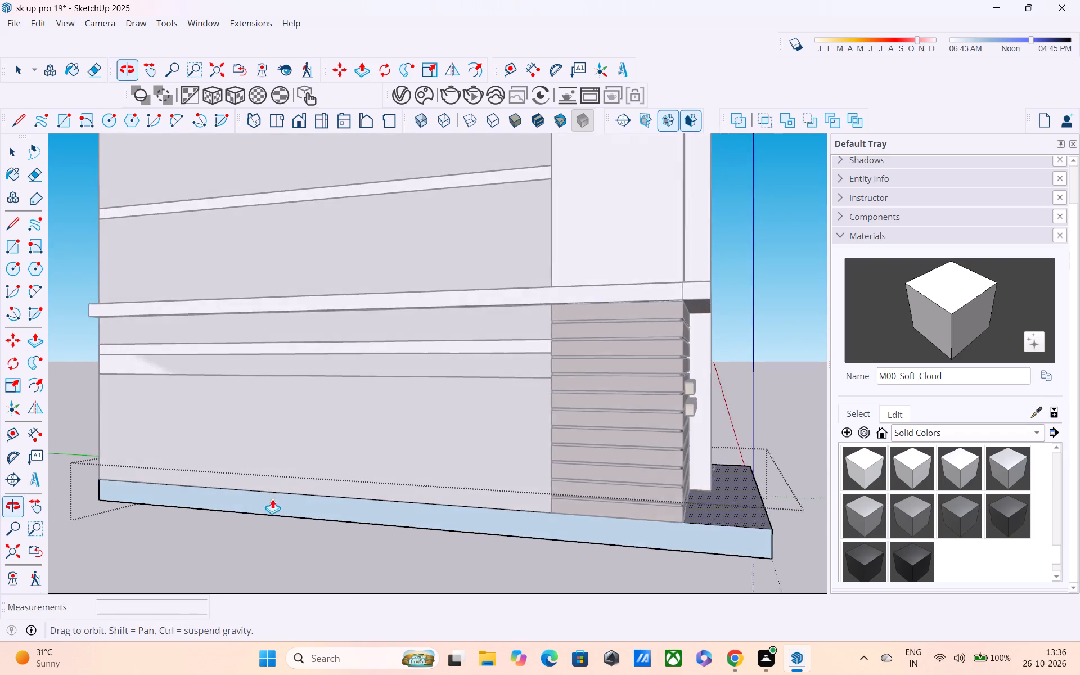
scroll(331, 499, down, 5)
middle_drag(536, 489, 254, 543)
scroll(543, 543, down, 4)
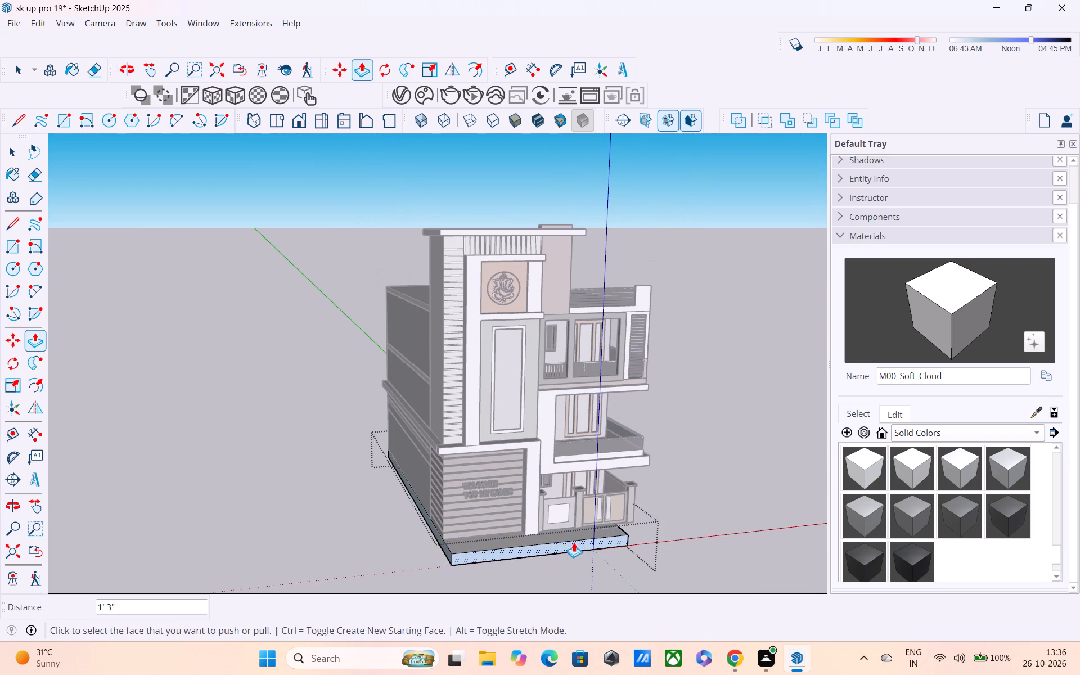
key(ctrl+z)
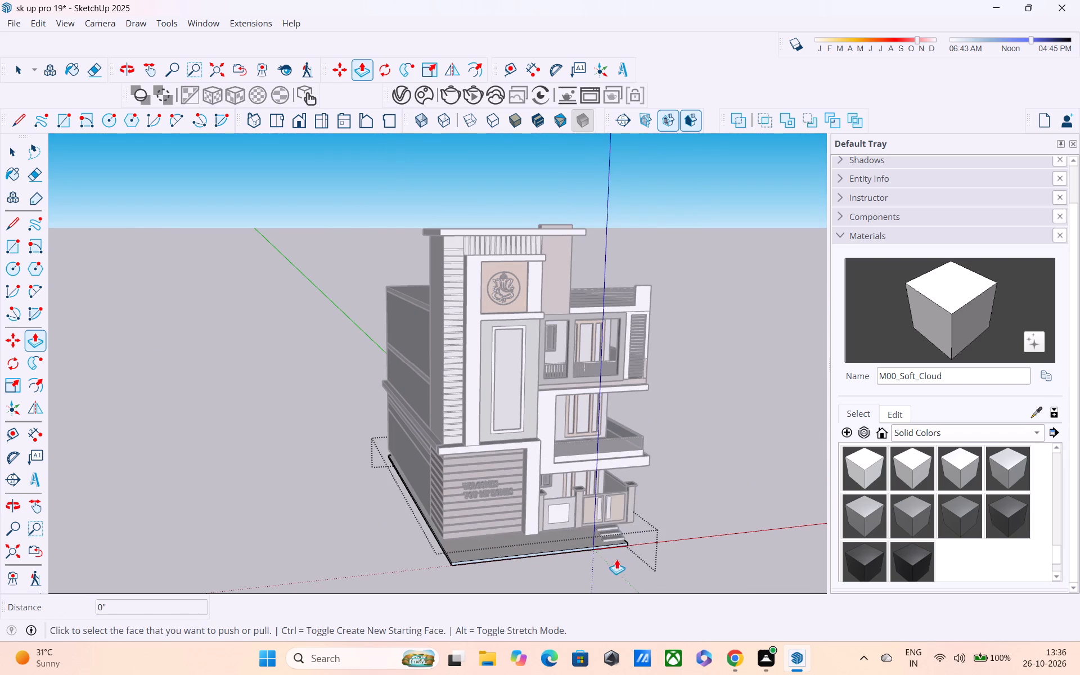
Examine the slab and the entry steps from the side of the house and from below.
middle_drag(602, 540, 356, 527)
scroll(628, 550, down, 3)
middle_drag(625, 565, 489, 448)
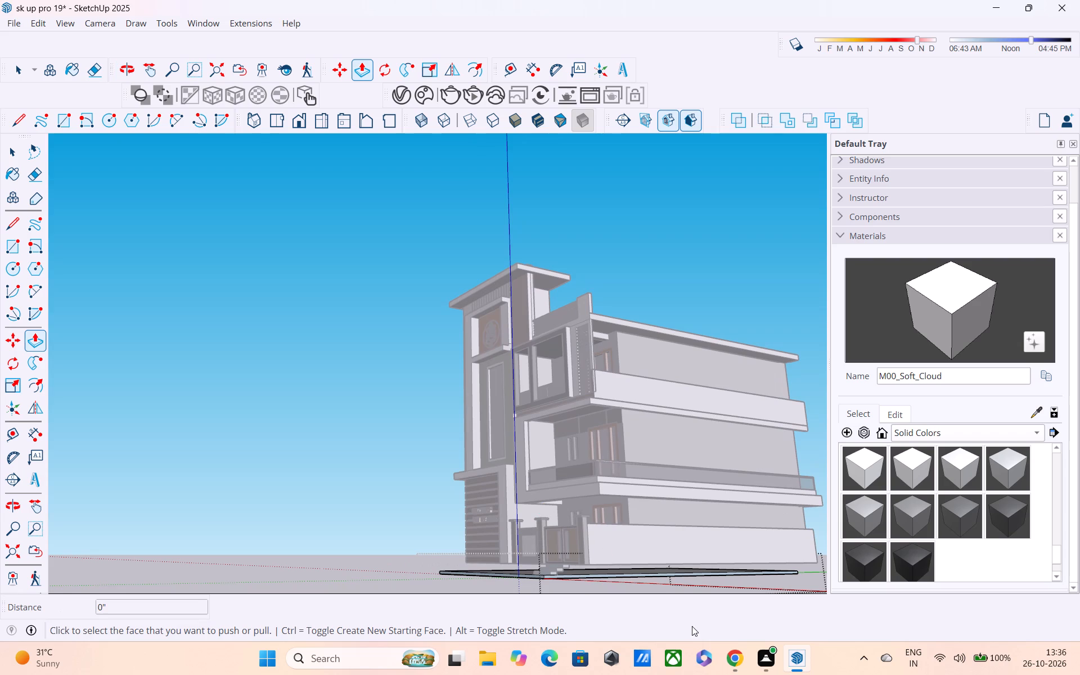
middle_drag(652, 611, 547, 553)
scroll(600, 574, down, 1)
middle_drag(592, 571, 504, 556)
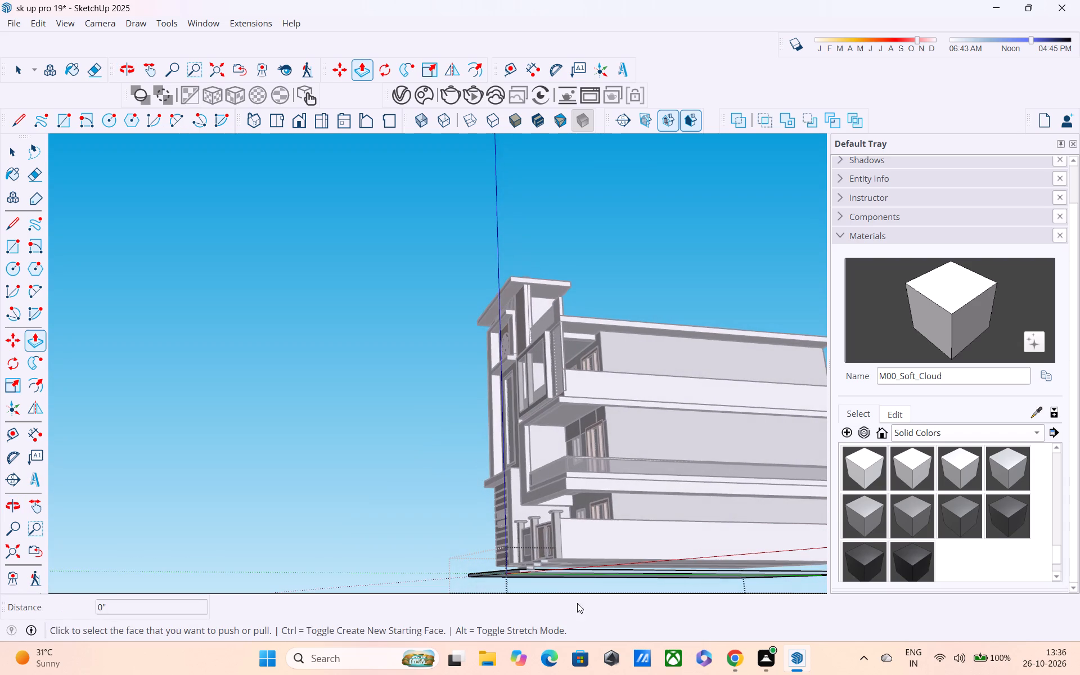
scroll(577, 601, up, 3)
middle_drag(555, 583, 399, 674)
shift+middle_drag(503, 597, 507, 559)
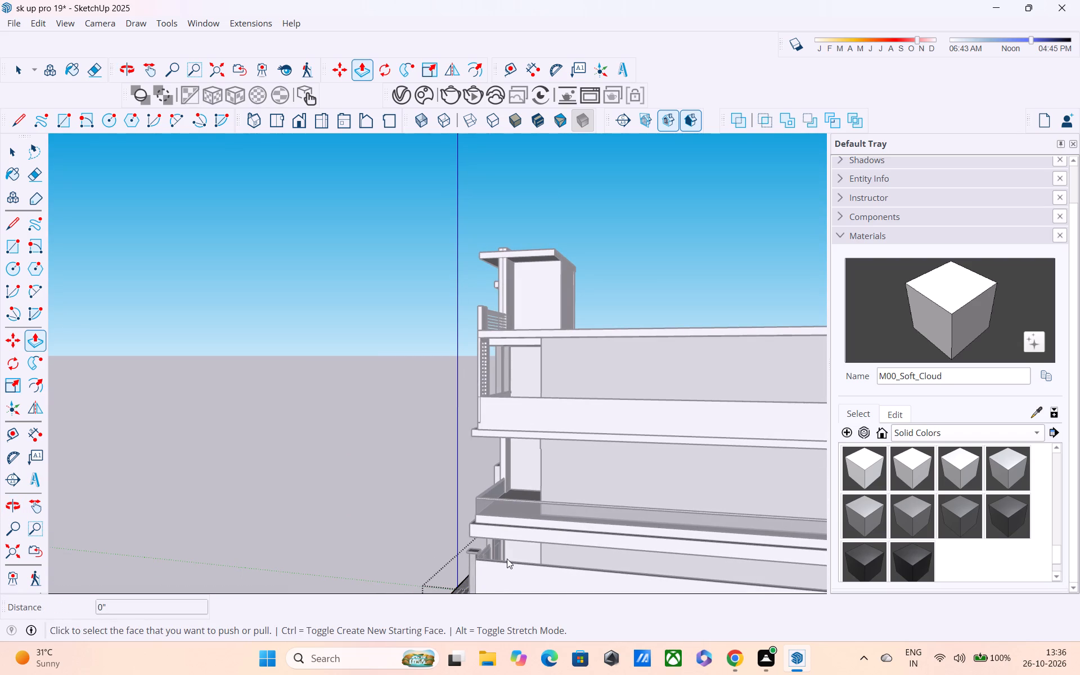
shift+middle_drag(507, 559, 511, 475)
shift+middle_drag(514, 574, 549, 368)
scroll(518, 427, up, 6)
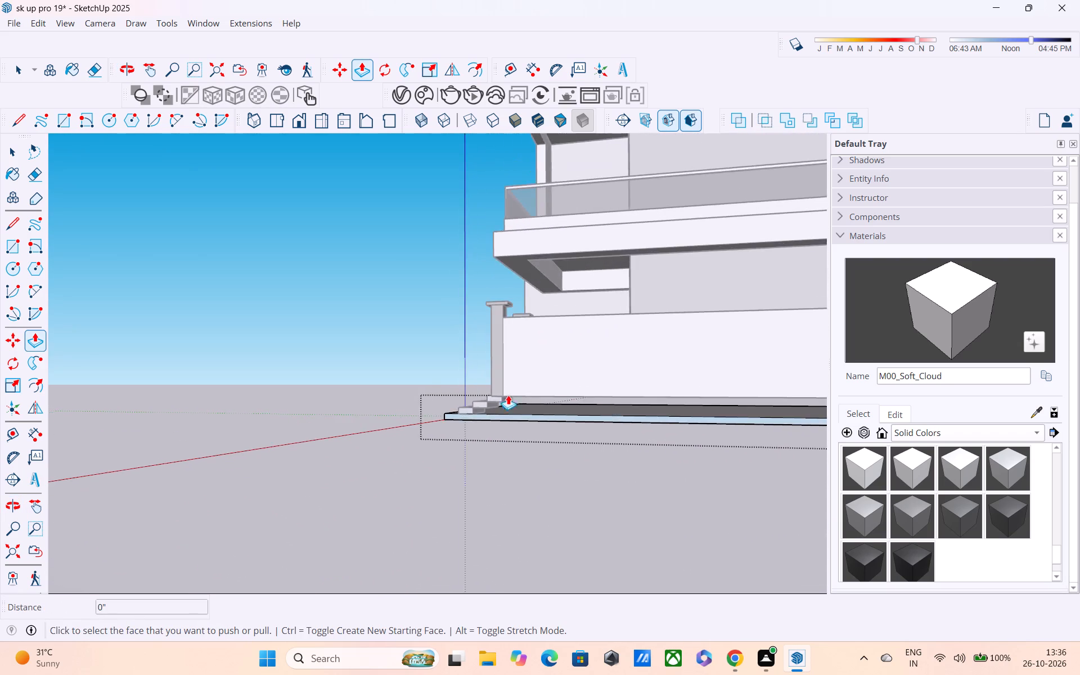
scroll(507, 393, up, 10)
middle_drag(515, 378, 577, 323)
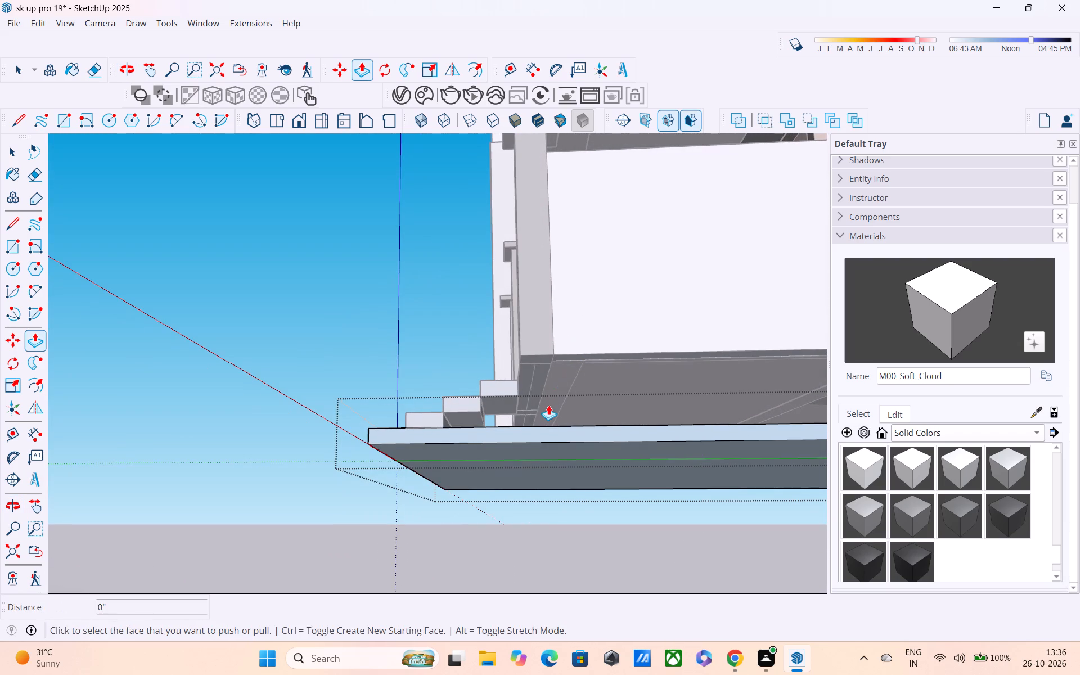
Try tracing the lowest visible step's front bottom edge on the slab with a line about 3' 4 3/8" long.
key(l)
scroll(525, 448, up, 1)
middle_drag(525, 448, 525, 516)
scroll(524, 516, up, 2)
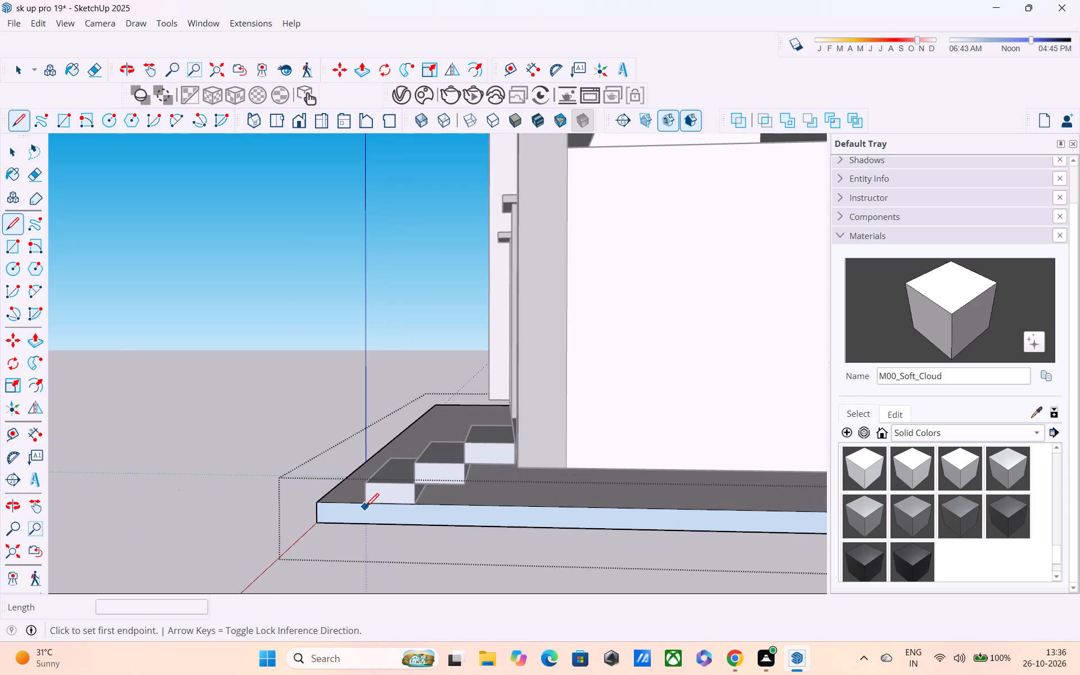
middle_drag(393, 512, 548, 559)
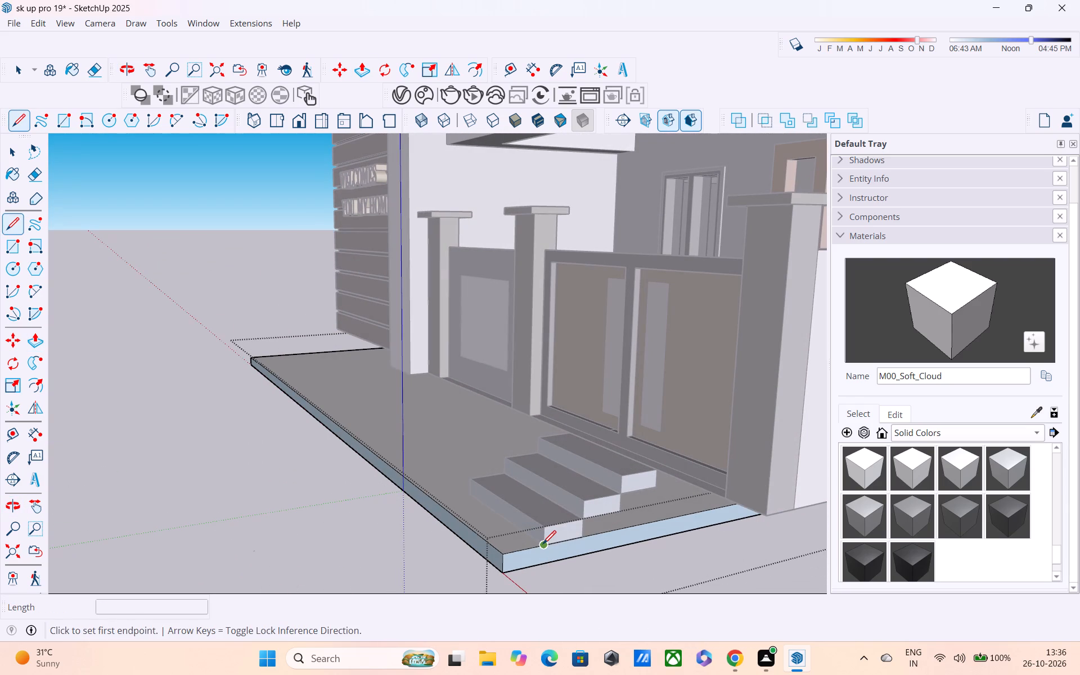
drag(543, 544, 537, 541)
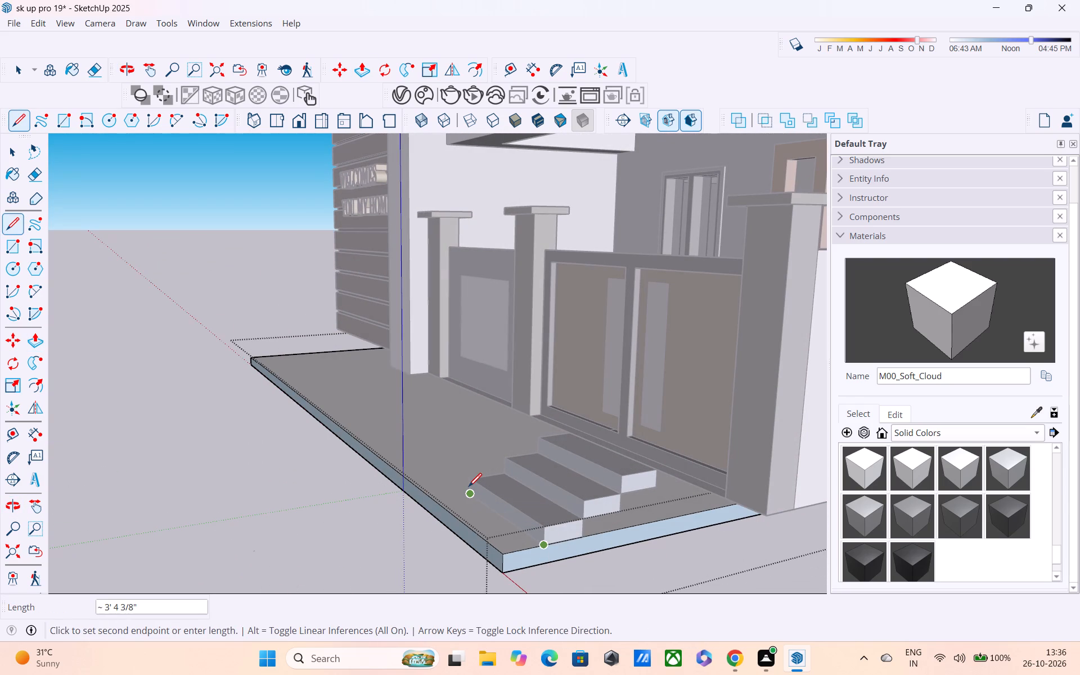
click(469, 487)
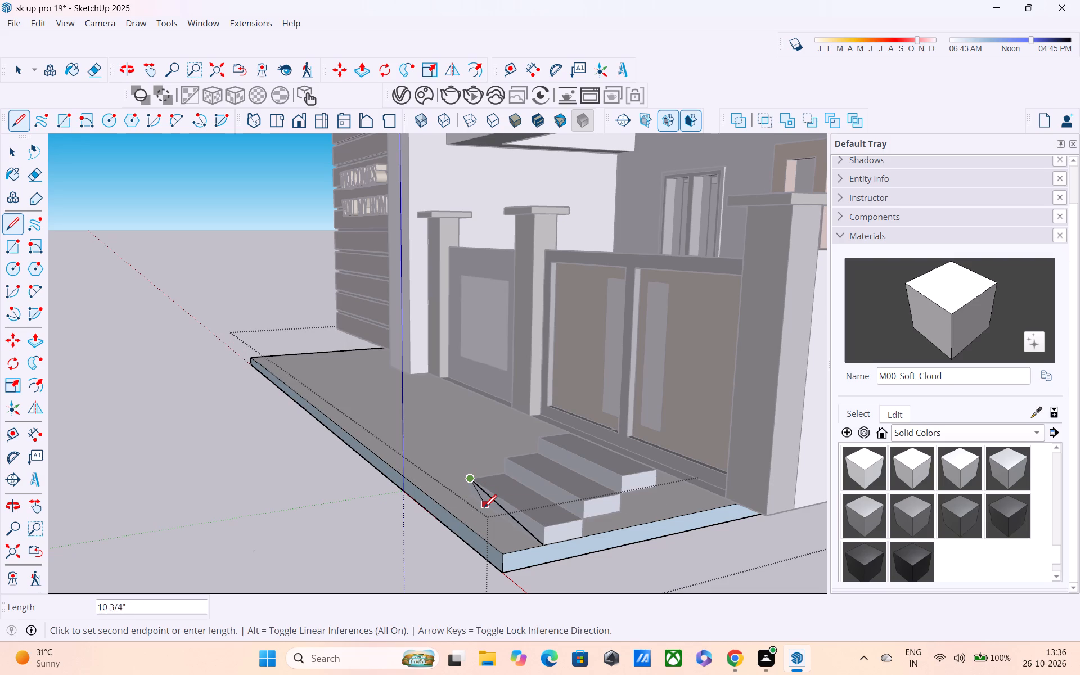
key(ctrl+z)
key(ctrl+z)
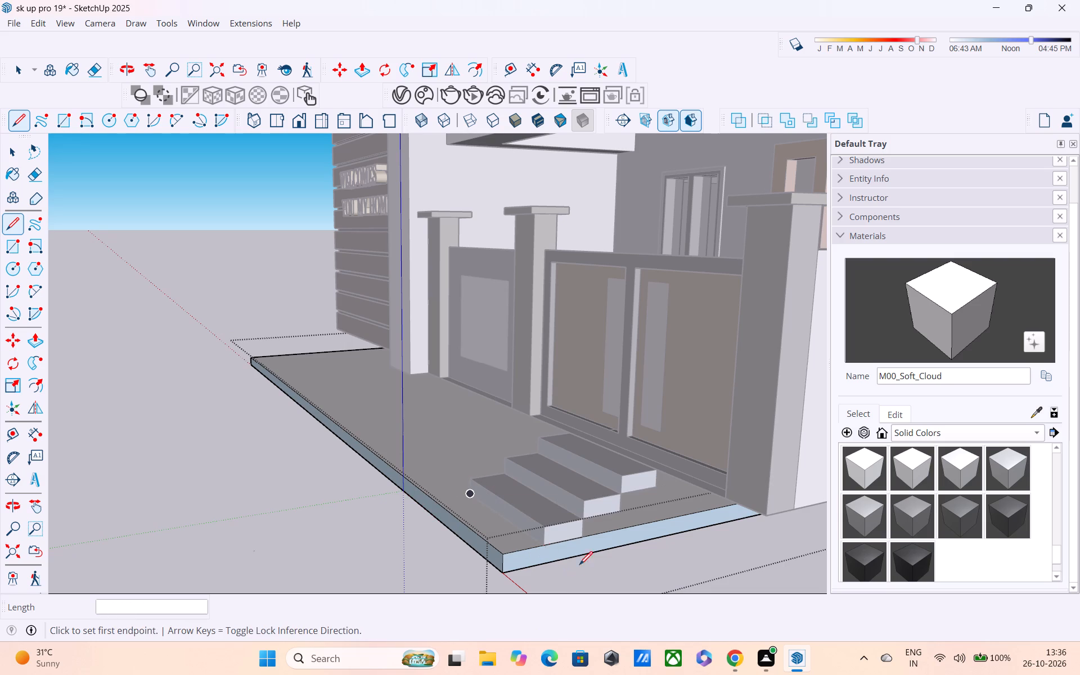
On the slab's top, draw a line about 3' 4 3/8" along the steps' front edge and one about 5' 1 1/2" toward the house.
click(541, 545)
middle_drag(486, 514, 544, 543)
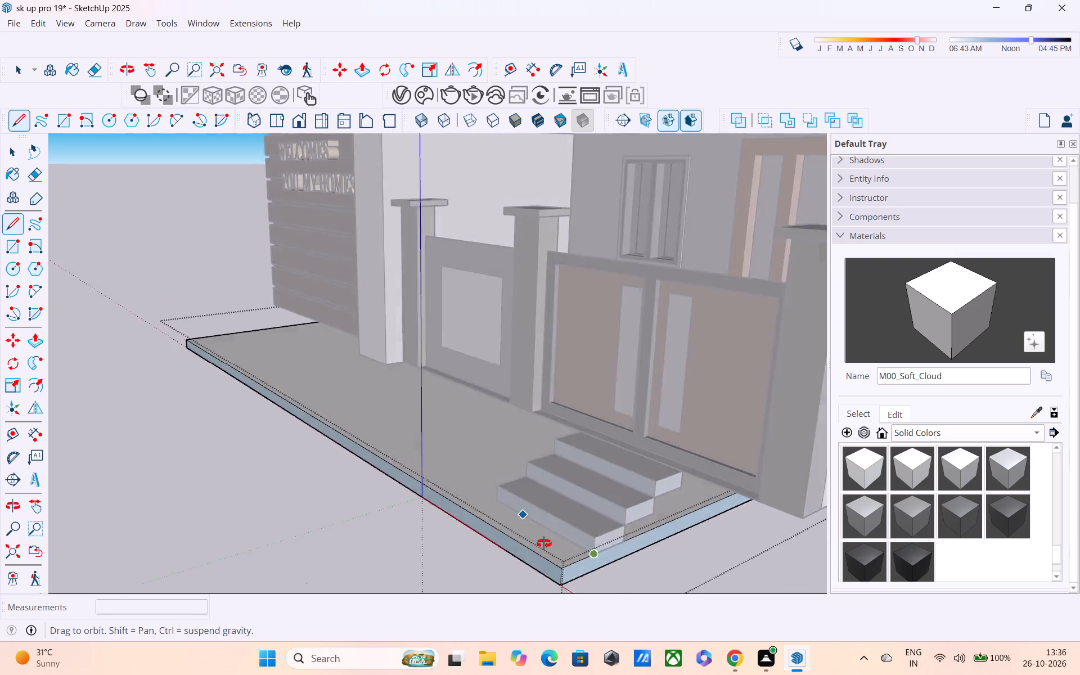
middle_drag(544, 543, 640, 584)
click(537, 498)
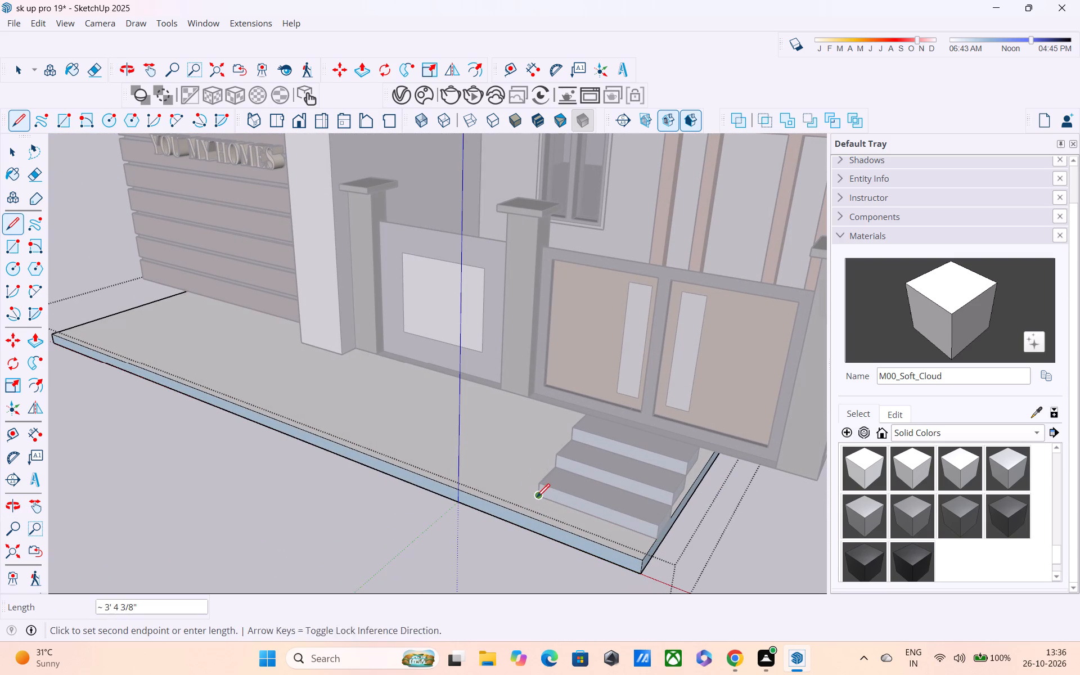
middle_drag(520, 476, 648, 534)
middle_drag(608, 459, 659, 426)
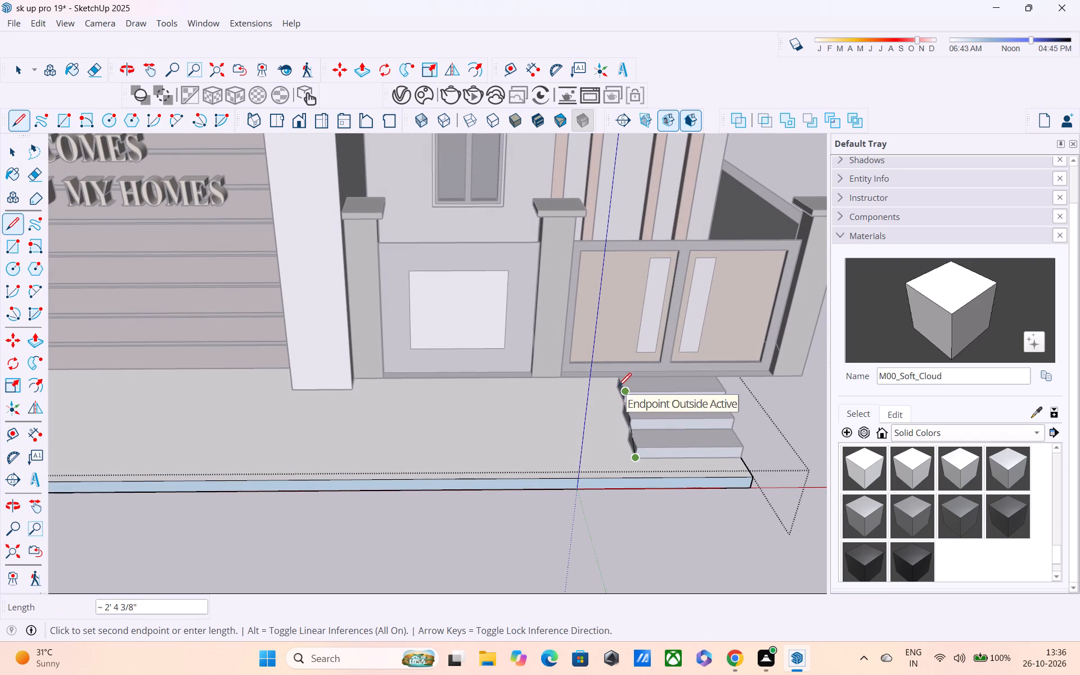
scroll(618, 388, up, 7)
middle_drag(620, 385, 715, 360)
scroll(656, 367, up, 2)
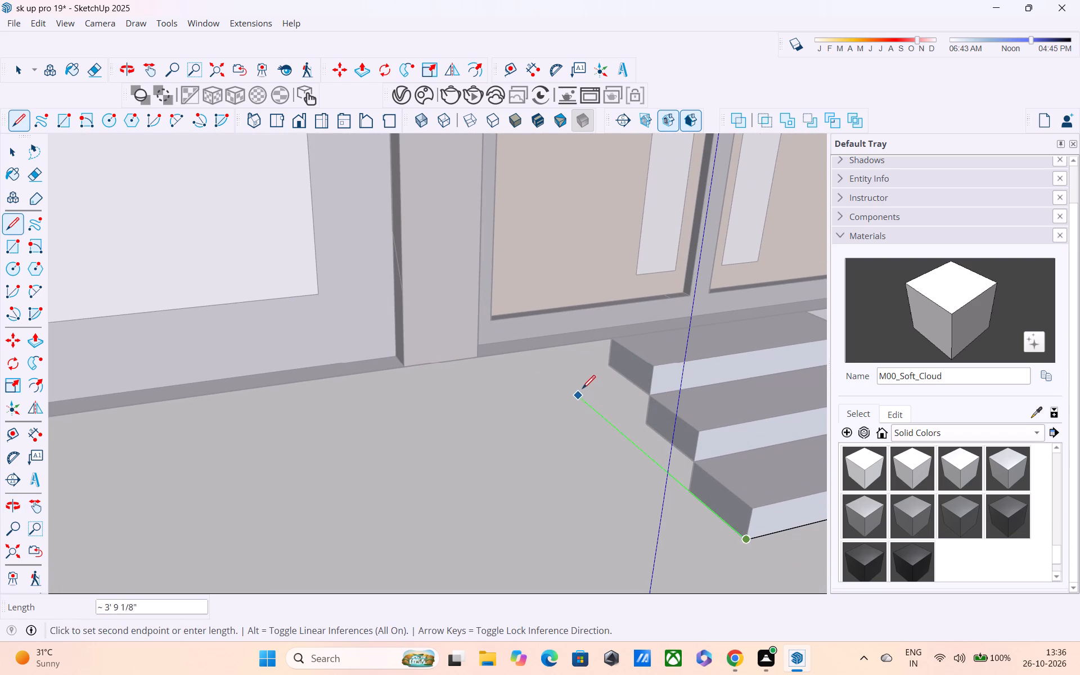
click(544, 361)
Close the outline around the steps with a line about 3' 4 3/8" to the slab's side edge and about 6' along it to the front corner.
middle_drag(589, 376, 303, 389)
scroll(426, 404, down, 4)
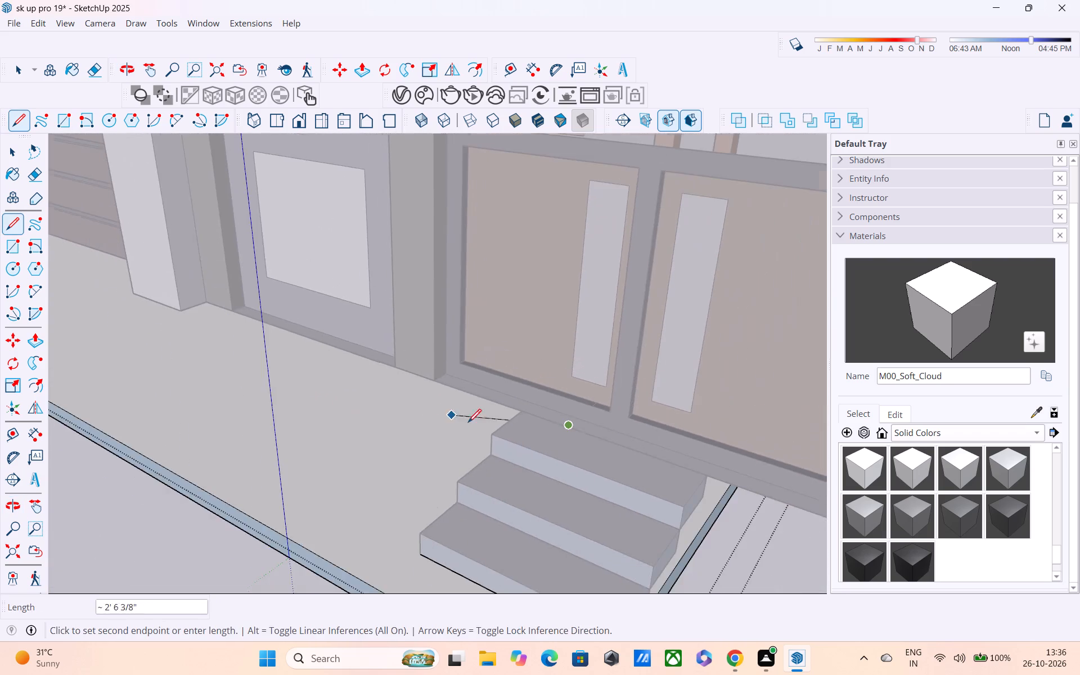
middle_drag(645, 515, 453, 388)
middle_drag(537, 460, 493, 454)
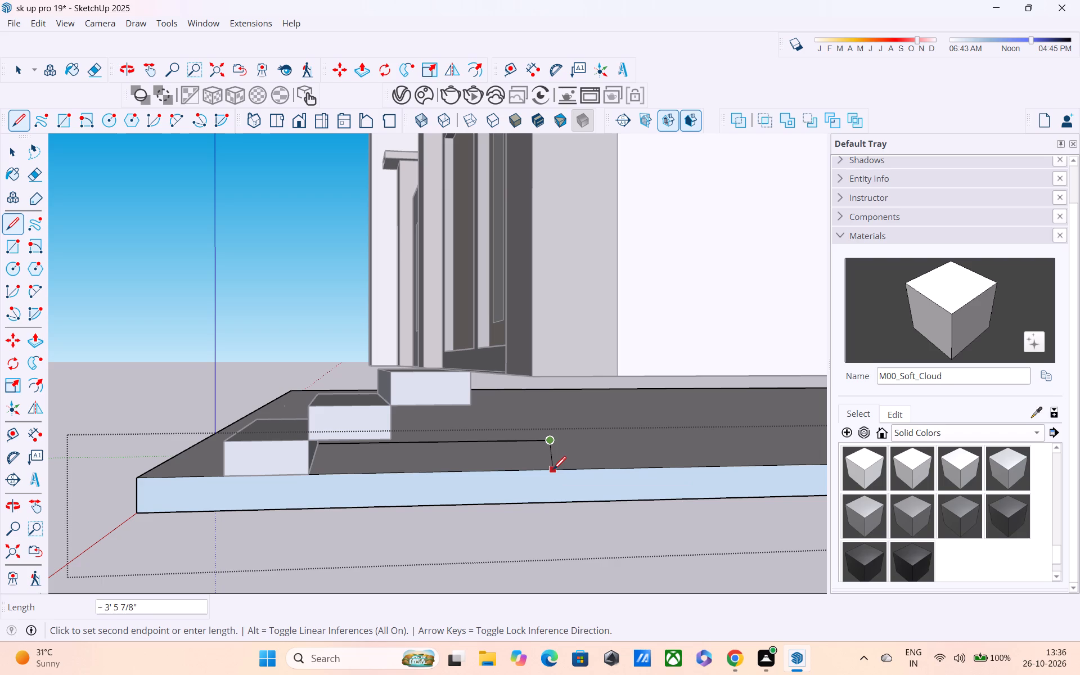
middle_drag(553, 471, 476, 467)
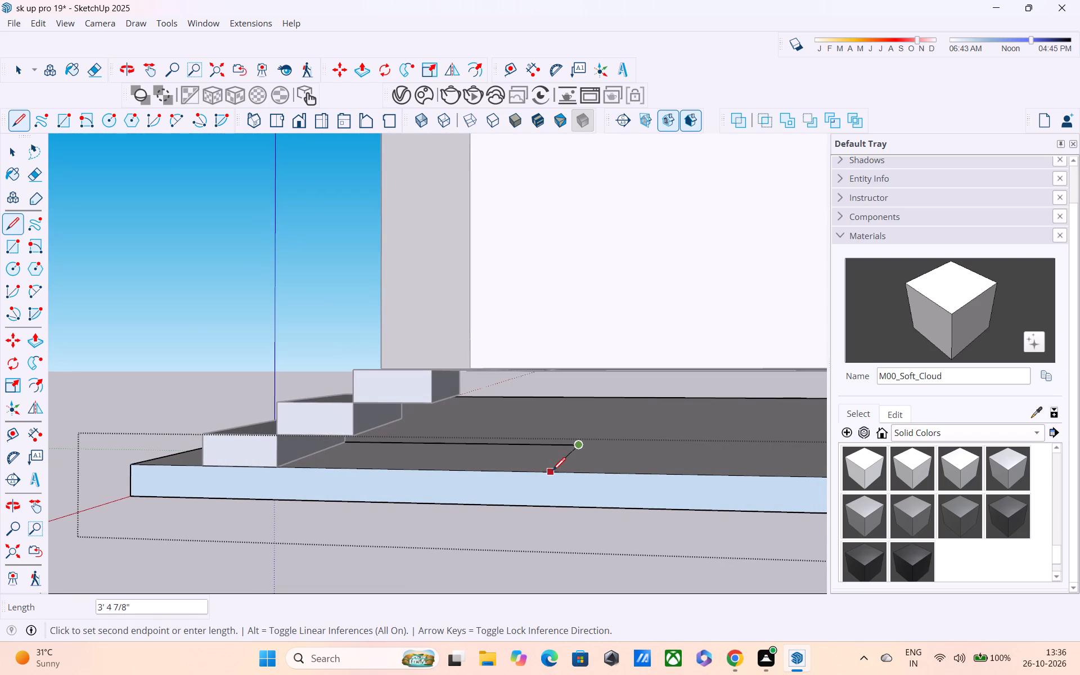
click(593, 469)
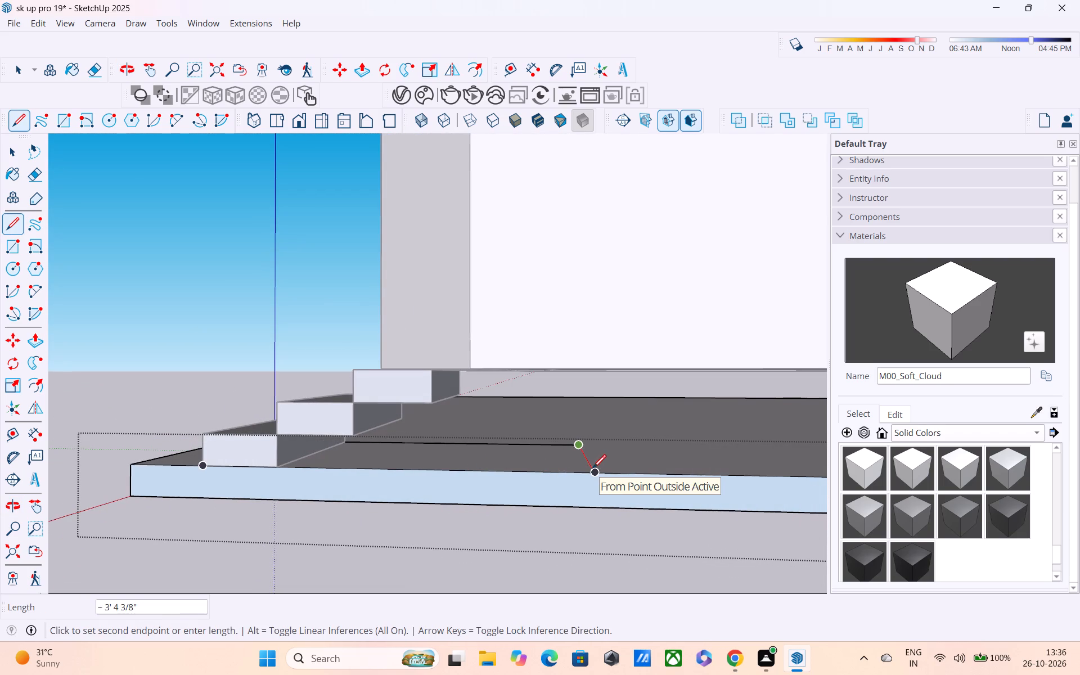
middle_drag(586, 478, 545, 476)
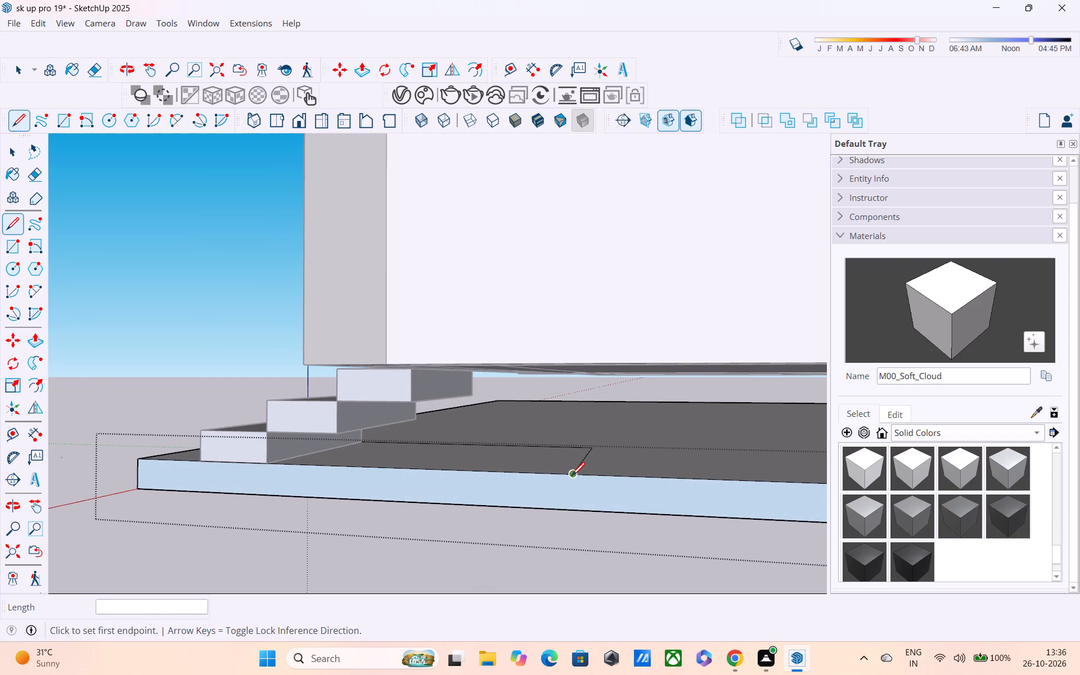
click(571, 477)
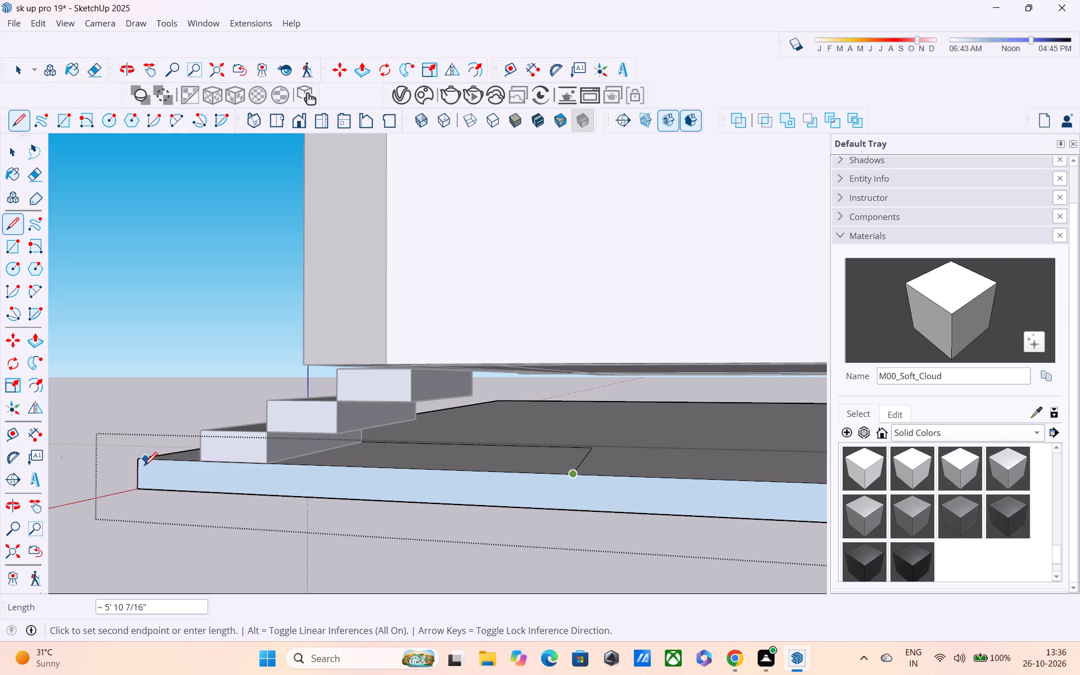
click(138, 463)
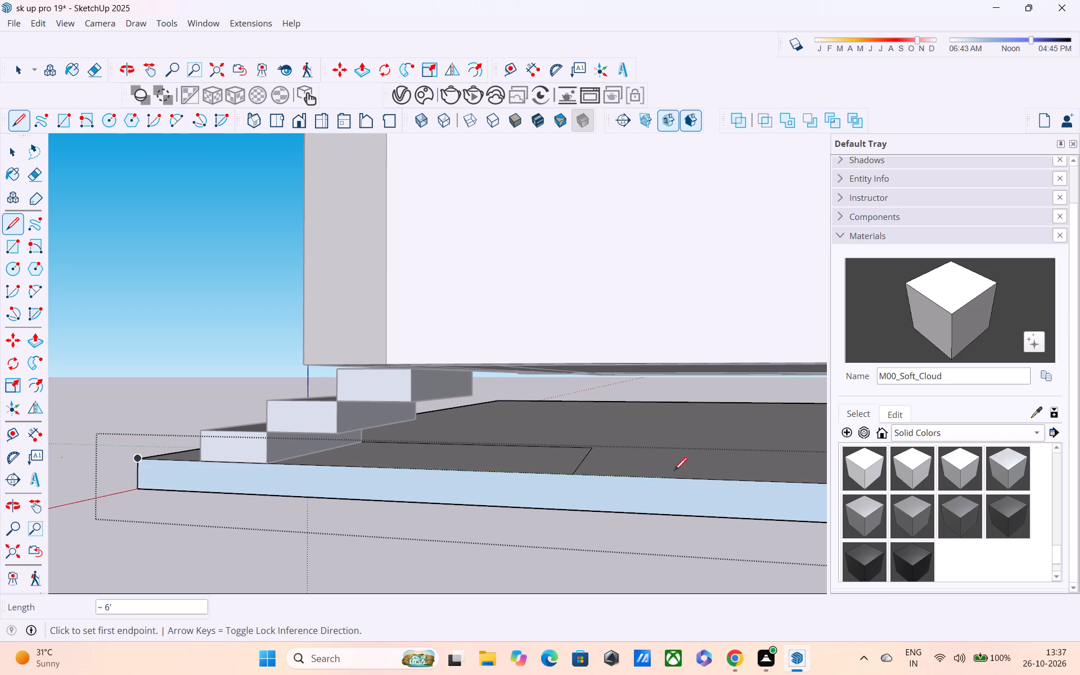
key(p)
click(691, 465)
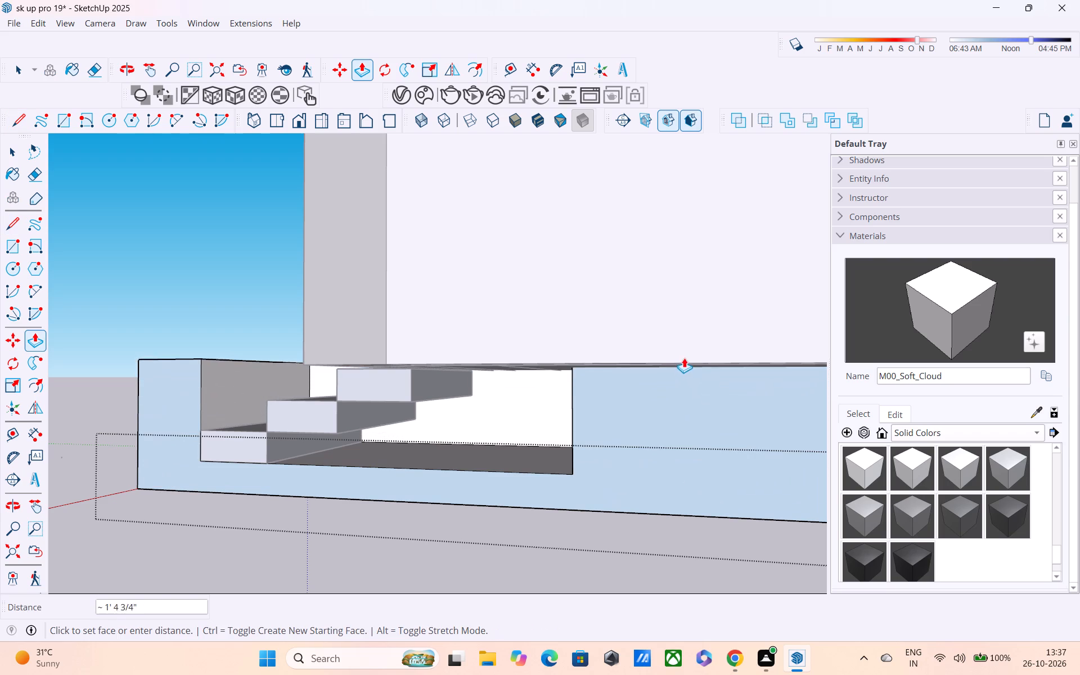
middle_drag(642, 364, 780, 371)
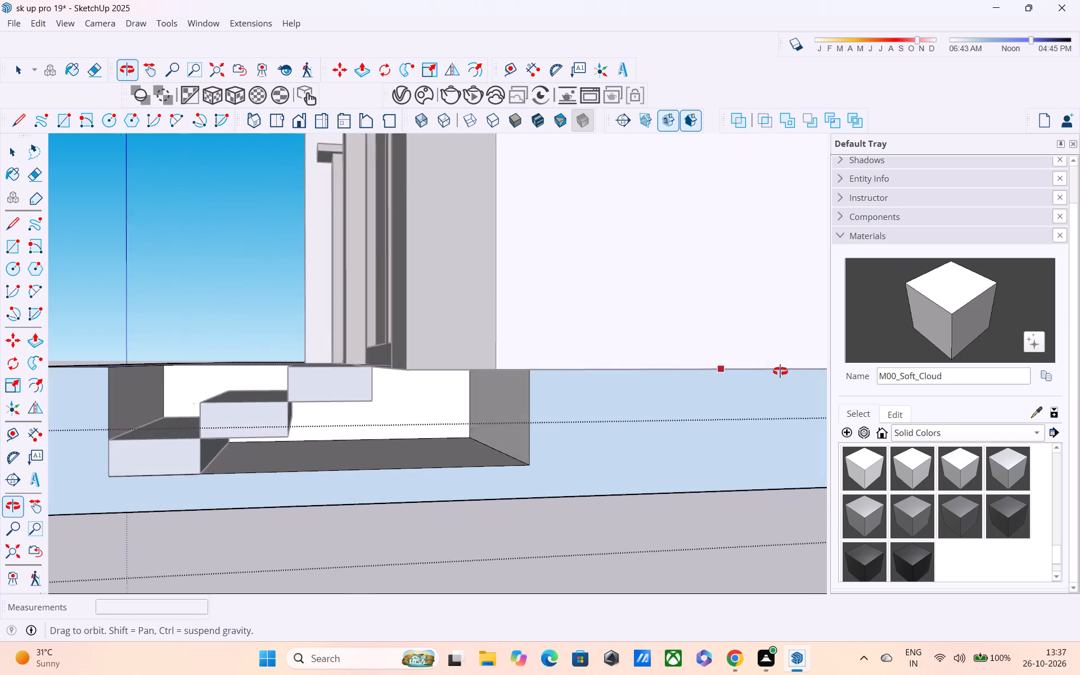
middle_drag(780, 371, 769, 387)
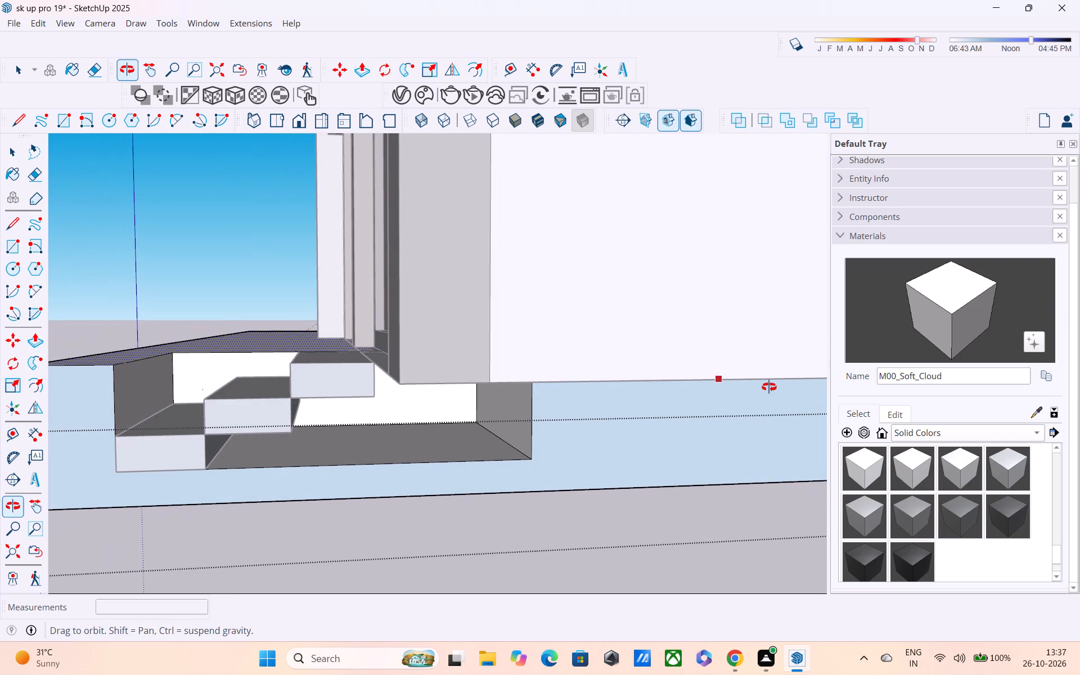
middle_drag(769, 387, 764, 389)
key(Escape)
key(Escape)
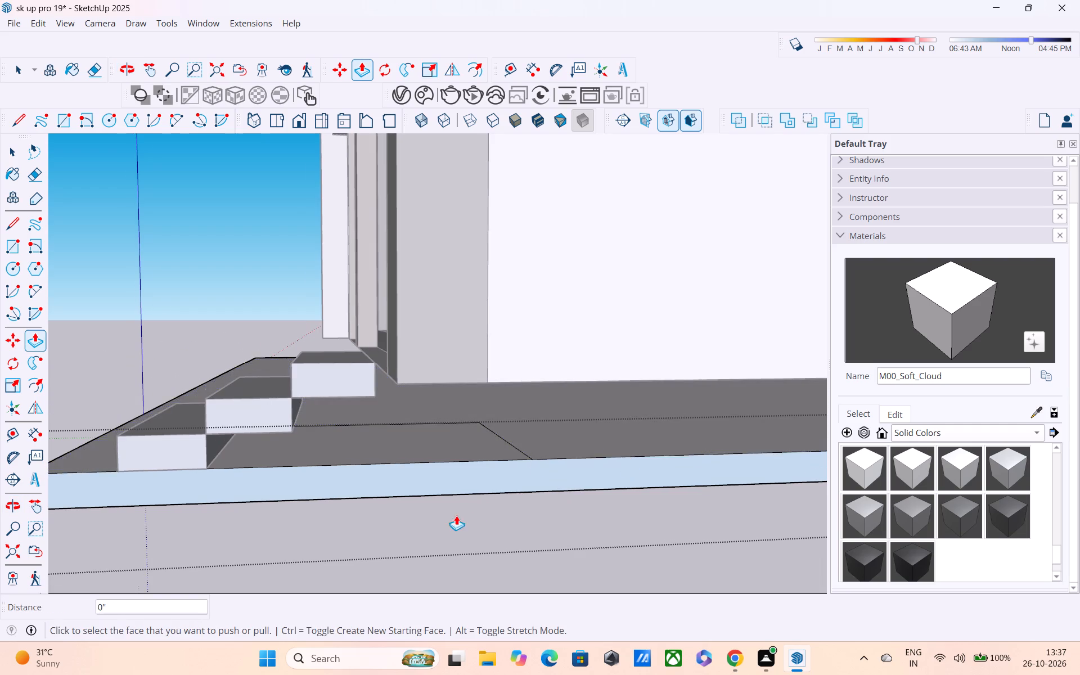
Draw a vertical line from the bottom front corner of the house's grooved wall down to the slab's side edge.
middle_drag(456, 515, 830, 508)
scroll(809, 494, down, 4)
shift+middle_drag(798, 506, 1006, 439)
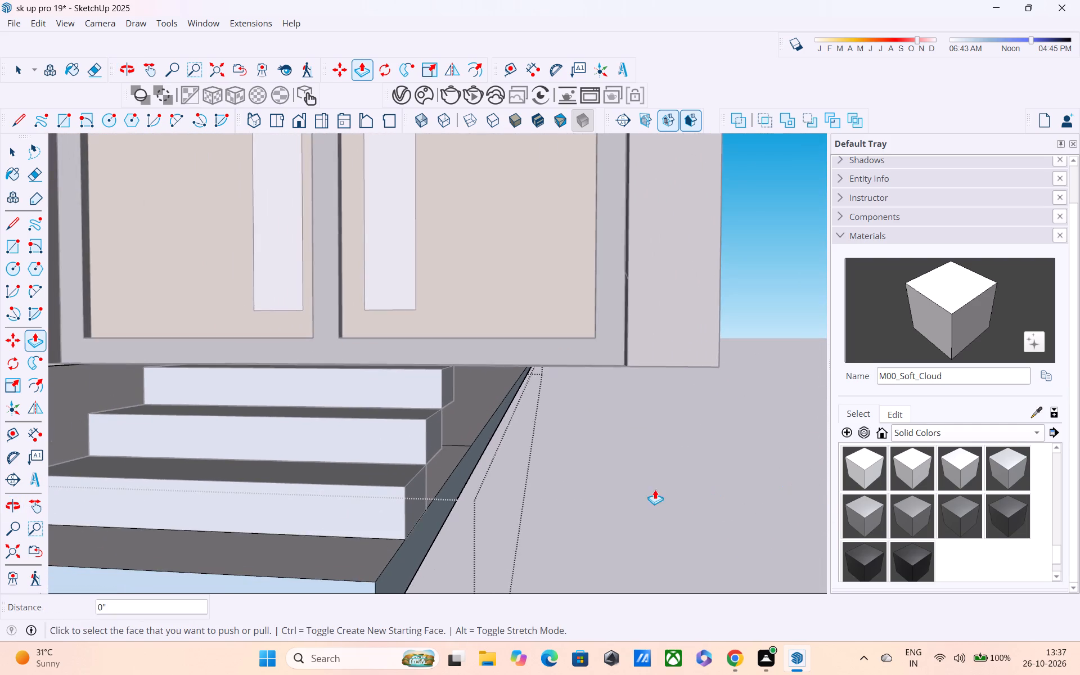
scroll(654, 489, down, 4)
shift+middle_drag(474, 525, 656, 476)
scroll(661, 476, down, 4)
middle_drag(660, 480, 704, 511)
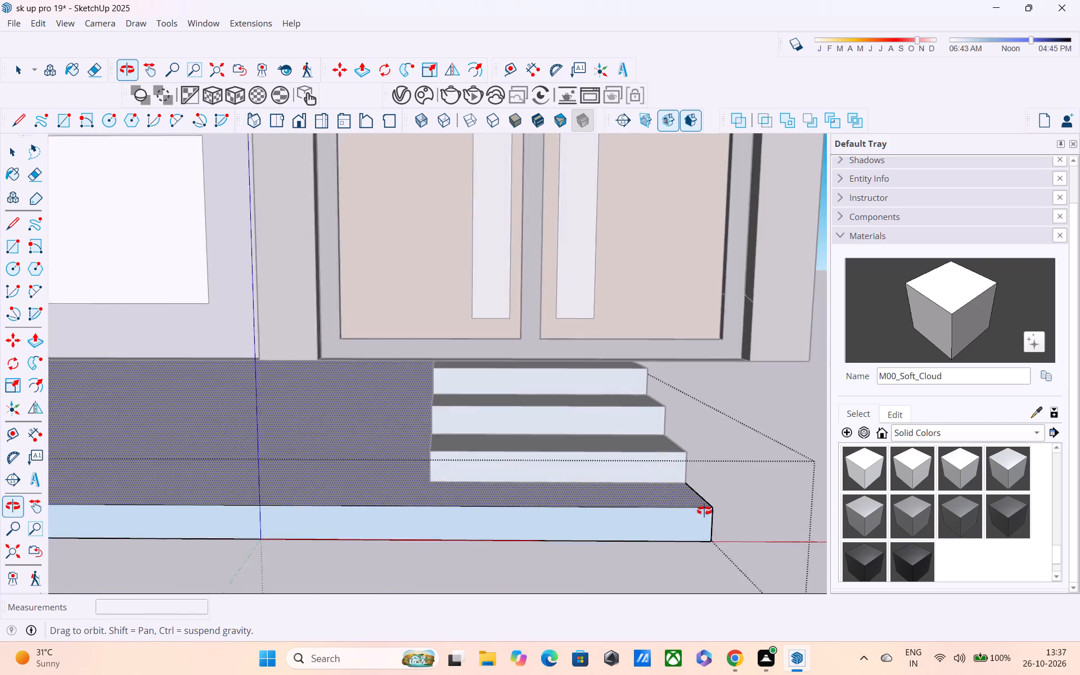
middle_drag(704, 511, 736, 523)
scroll(586, 491, down, 4)
middle_drag(475, 514, 666, 490)
shift+scroll(635, 446, down, 4)
middle_drag(461, 549, 483, 548)
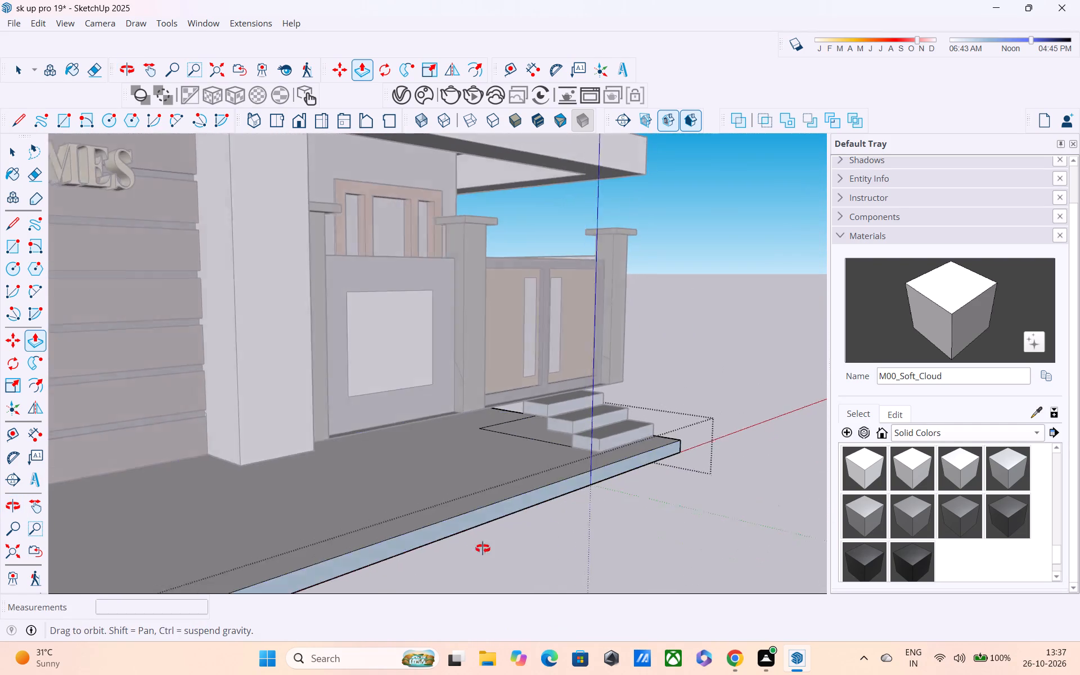
middle_drag(483, 548, 696, 411)
scroll(659, 415, down, 4)
middle_drag(480, 480, 709, 447)
scroll(682, 432, down, 4)
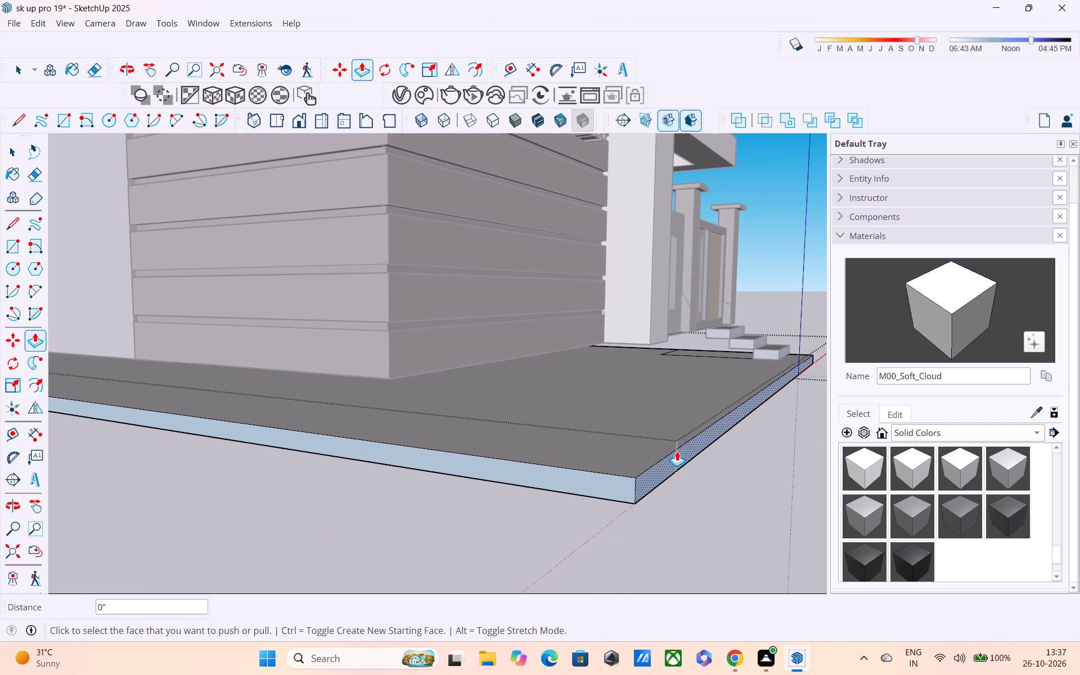
scroll(680, 453, down, 1)
middle_drag(717, 457, 767, 476)
key(semicolon)
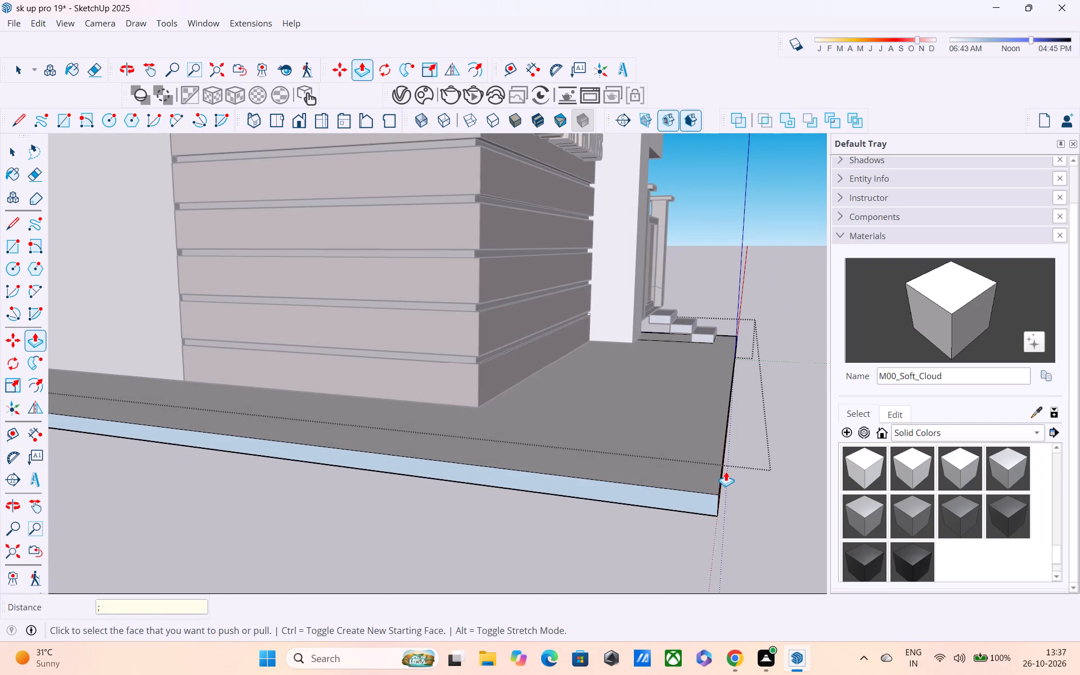
key(l)
click(475, 408)
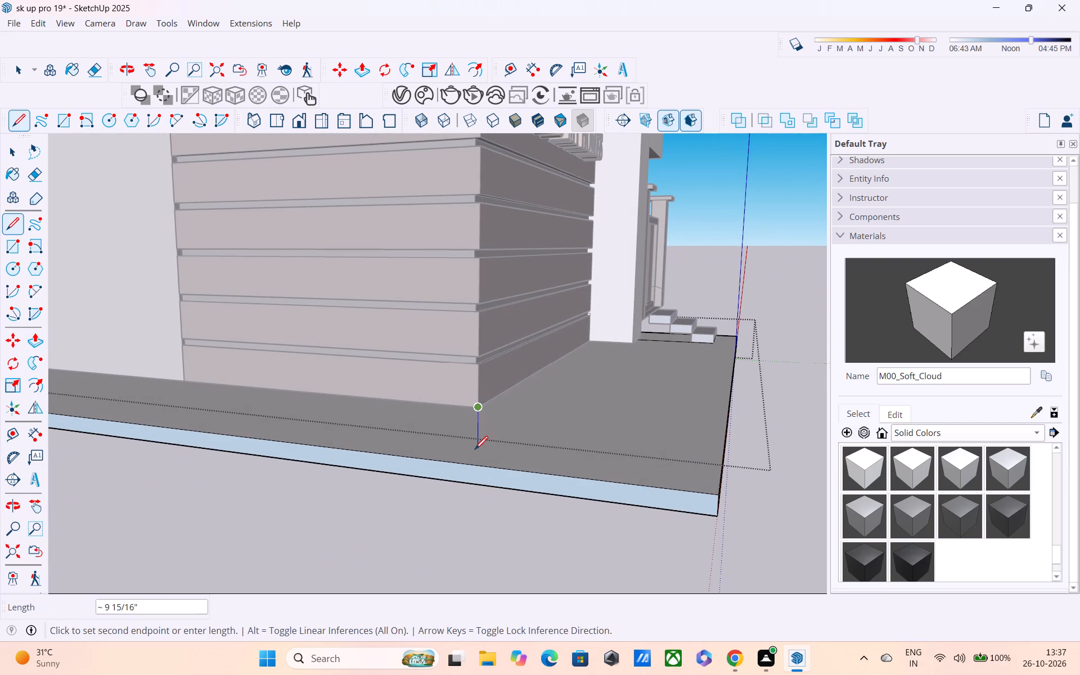
click(476, 466)
From that line's lower end, draw a 26' 3" line across the slab's top to the opposite side edge beside the entry steps.
click(483, 465)
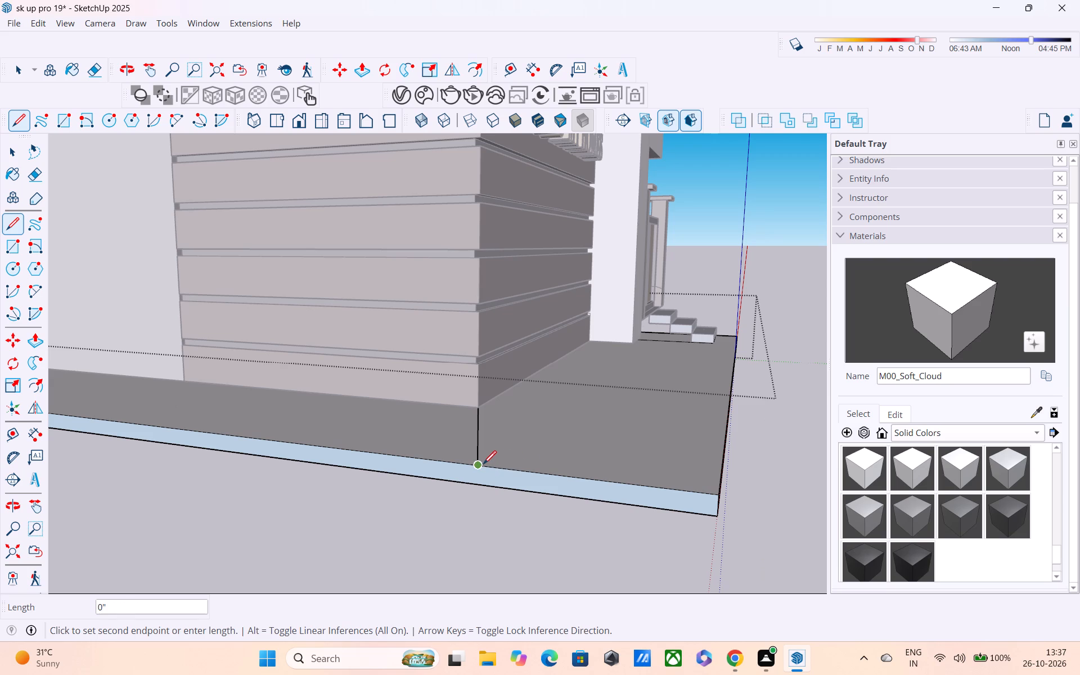
middle_drag(549, 385, 322, 444)
middle_drag(641, 381, 619, 360)
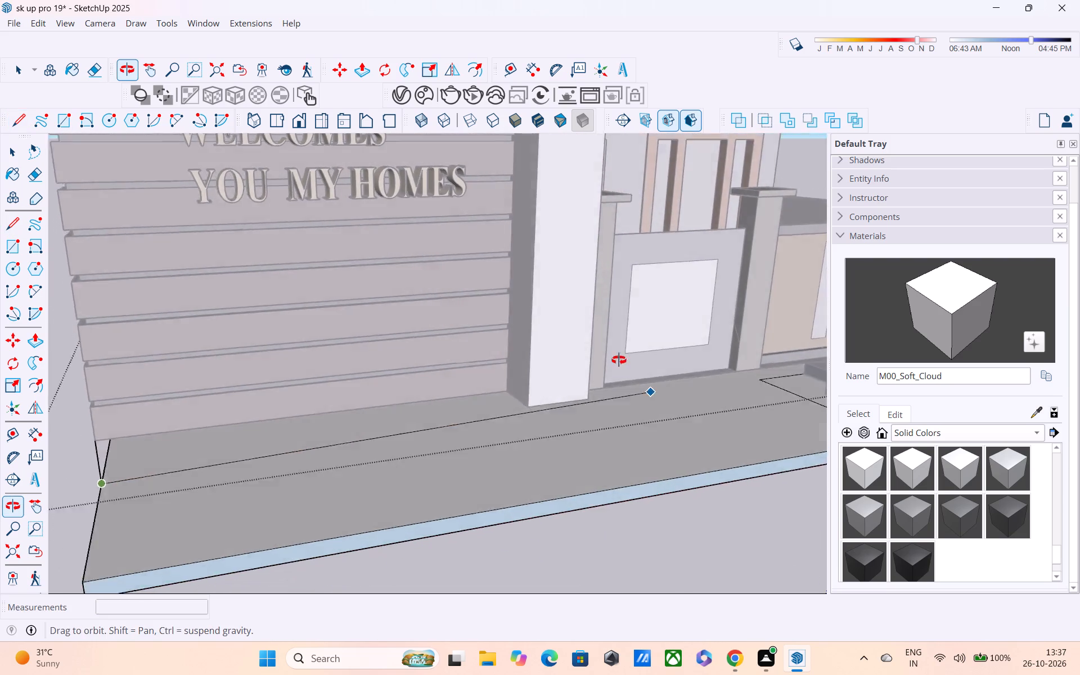
middle_drag(619, 360, 588, 333)
scroll(725, 372, down, 1)
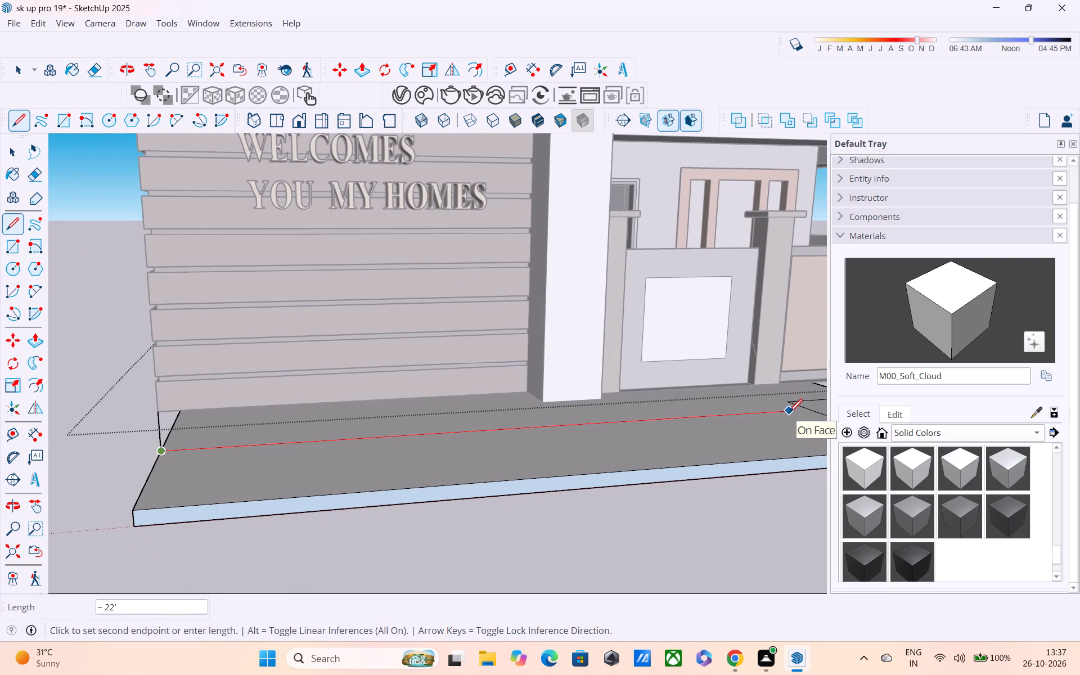
shift+middle_drag(789, 413, 543, 417)
middle_drag(570, 413, 92, 506)
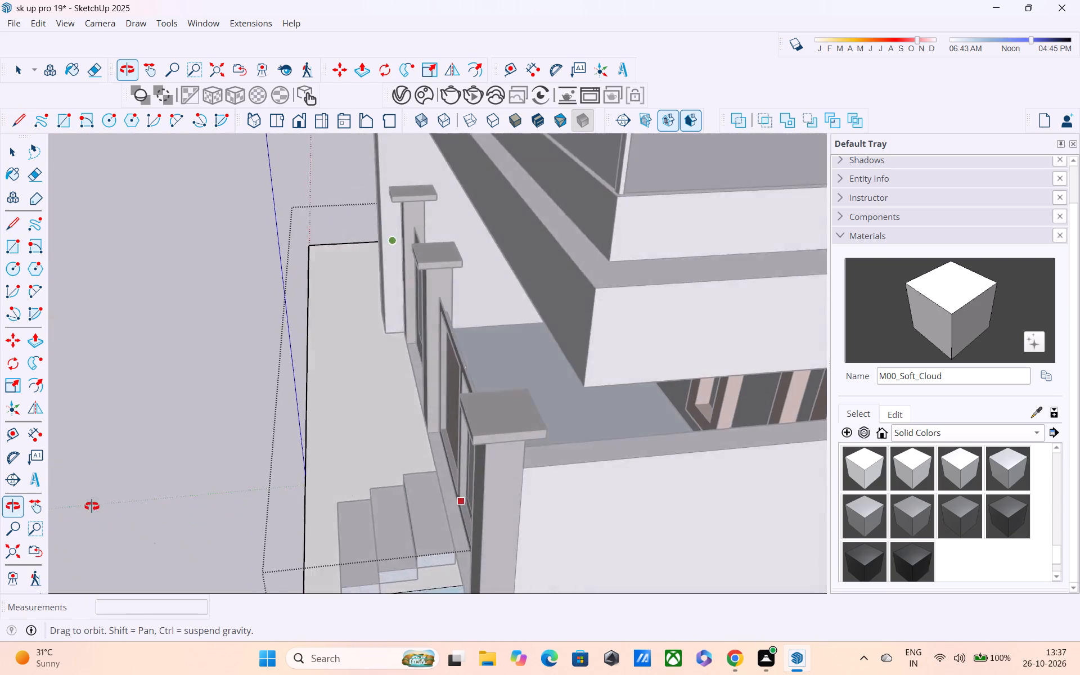
middle_drag(92, 506, 91, 482)
middle_drag(318, 625, 349, 397)
middle_drag(361, 481, 364, 285)
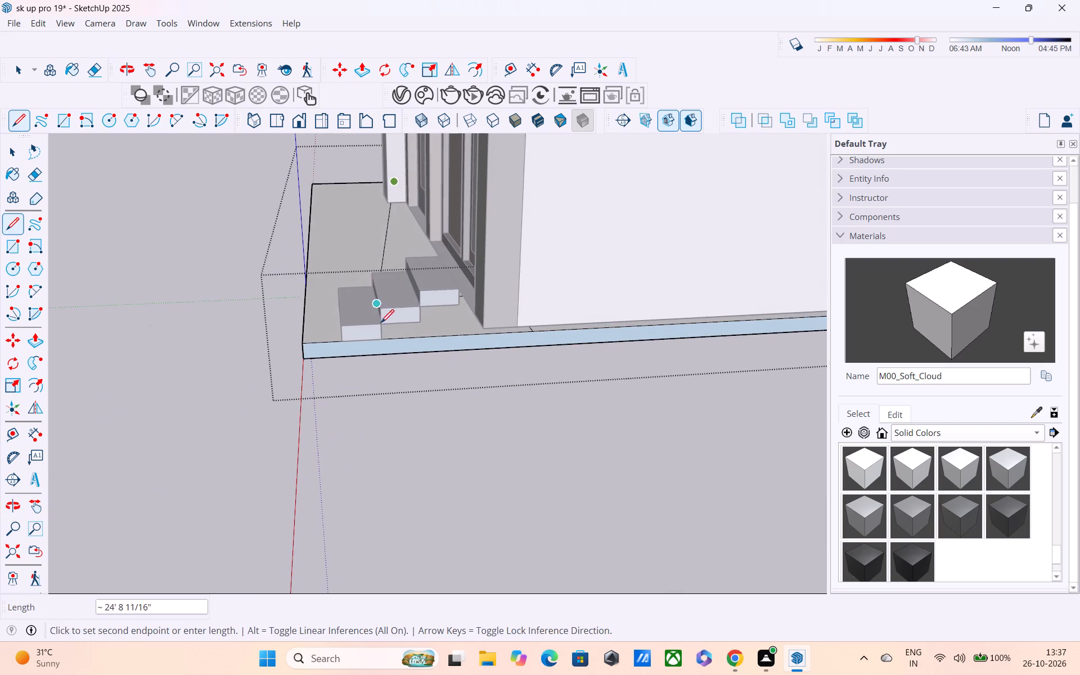
middle_drag(408, 355, 385, 289)
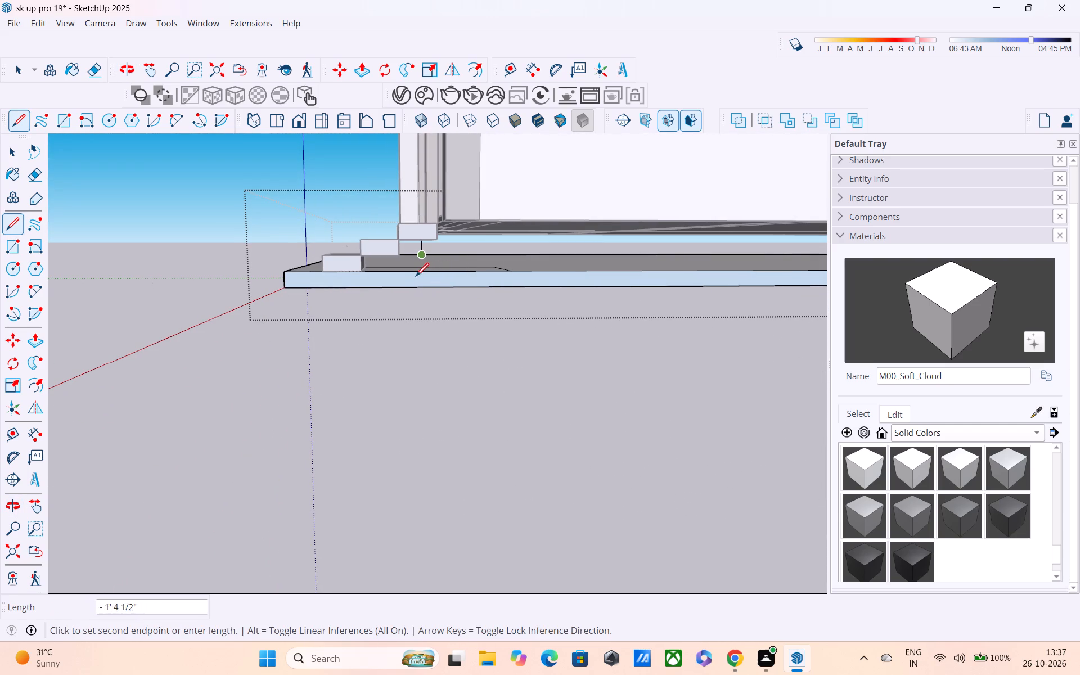
middle_drag(429, 265, 382, 264)
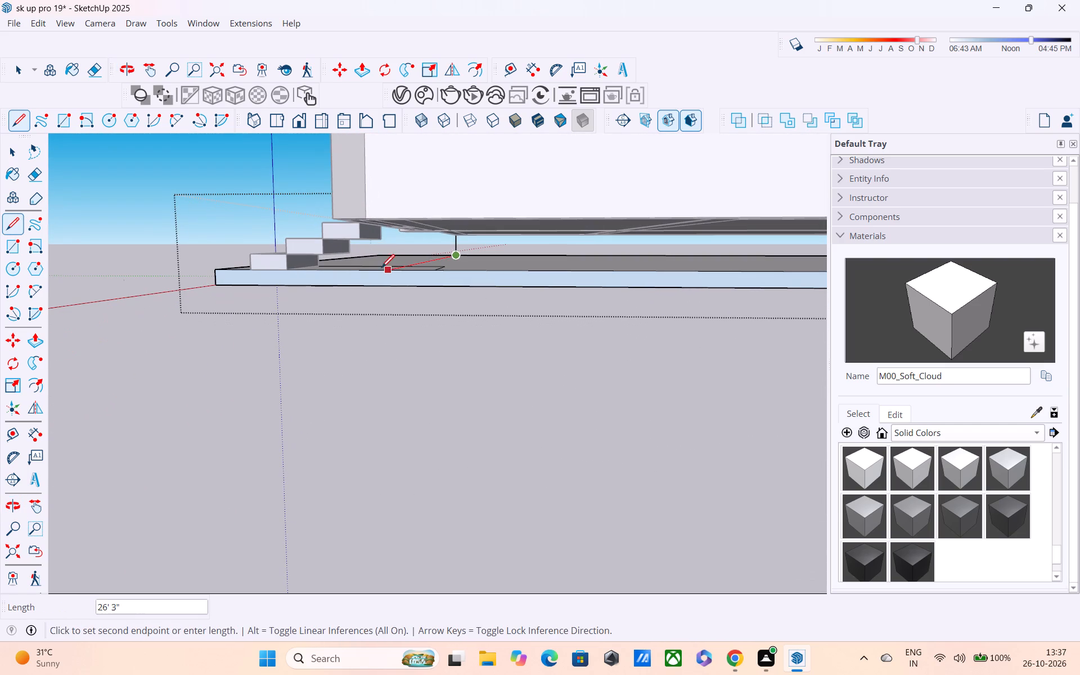
click(389, 273)
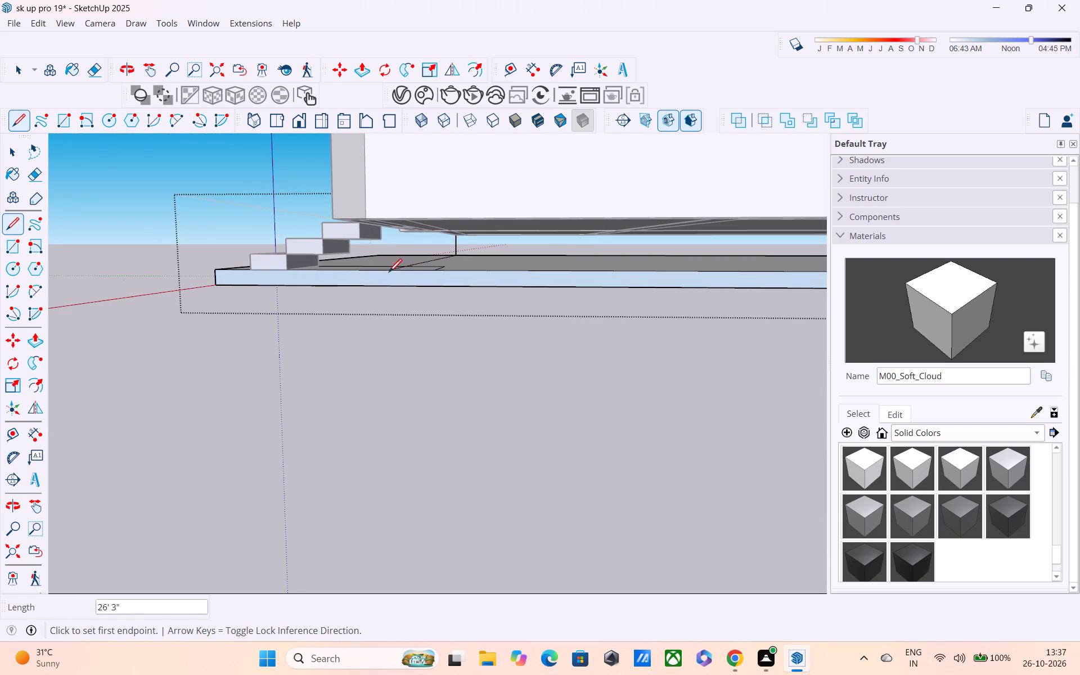
Erase the two pieces of the steps' outline that lie behind the new line, under the house.
middle_drag(422, 281, 472, 287)
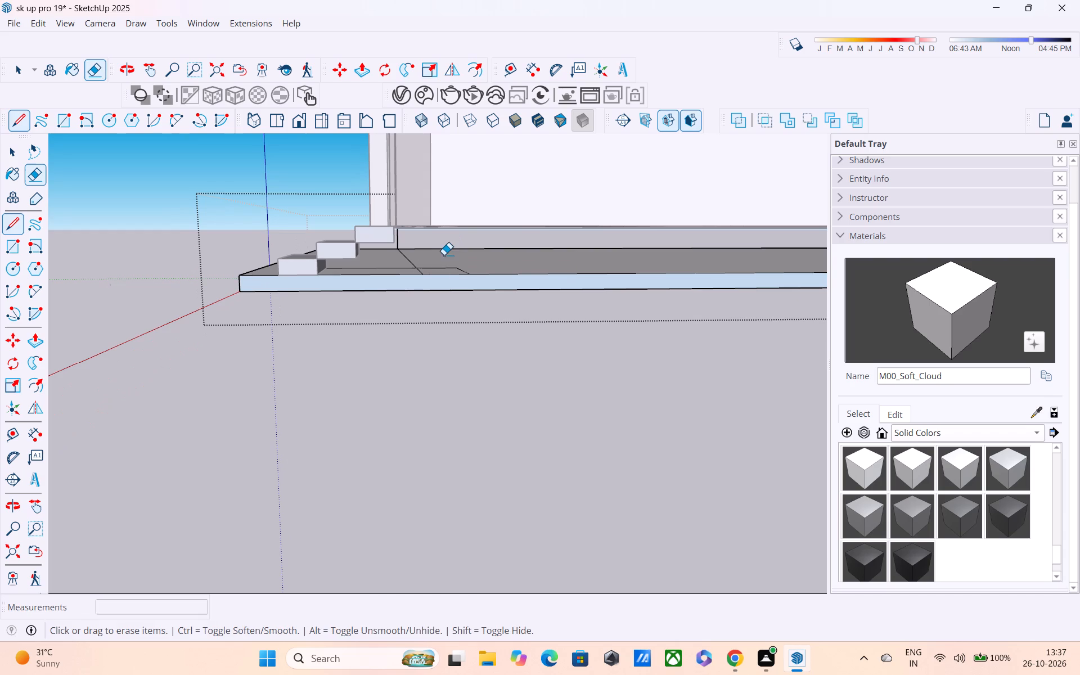
key(e)
scroll(432, 268, up, 3)
click(432, 268)
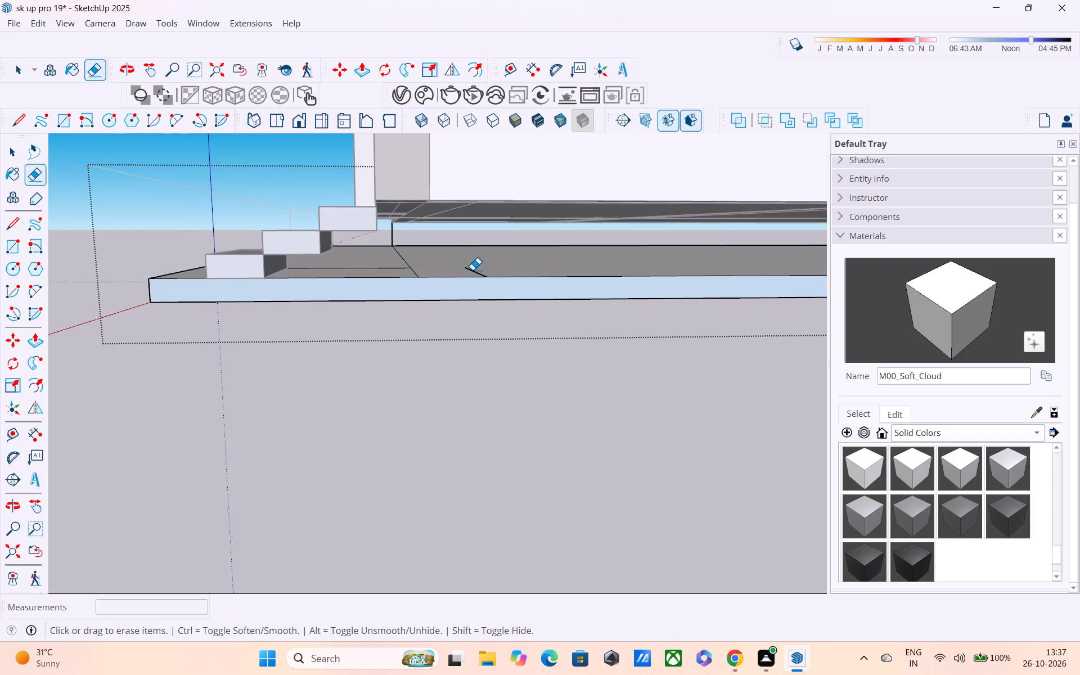
click(472, 270)
Push/Pull the slab's top face behind the new line up 1' 3" to the underside of the house.
key(p)
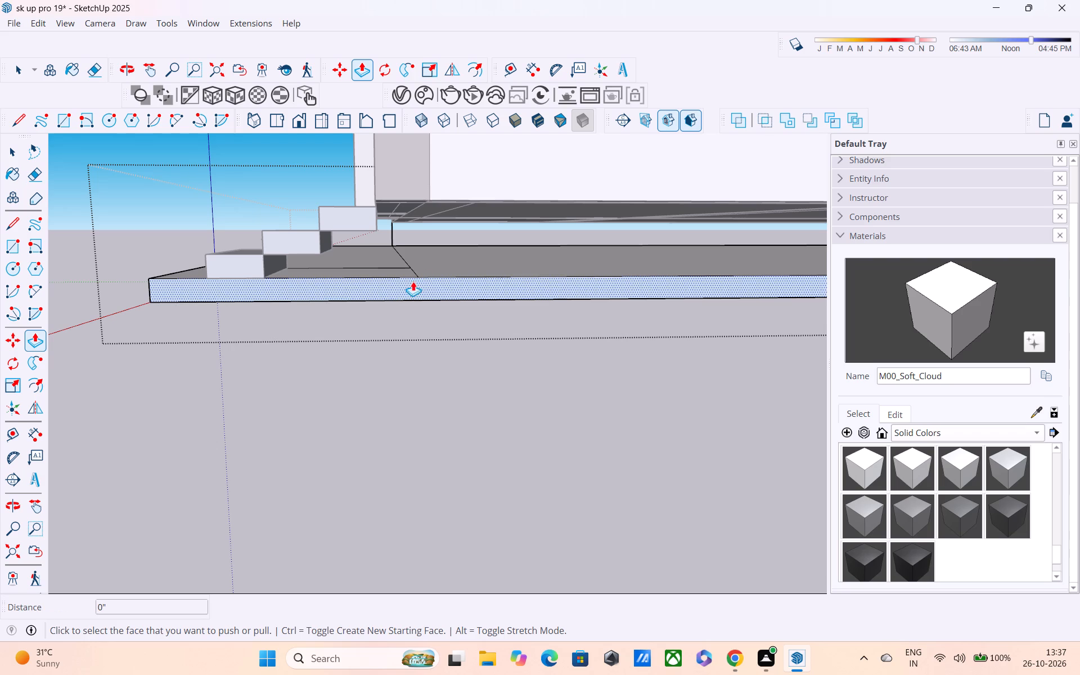
click(442, 258)
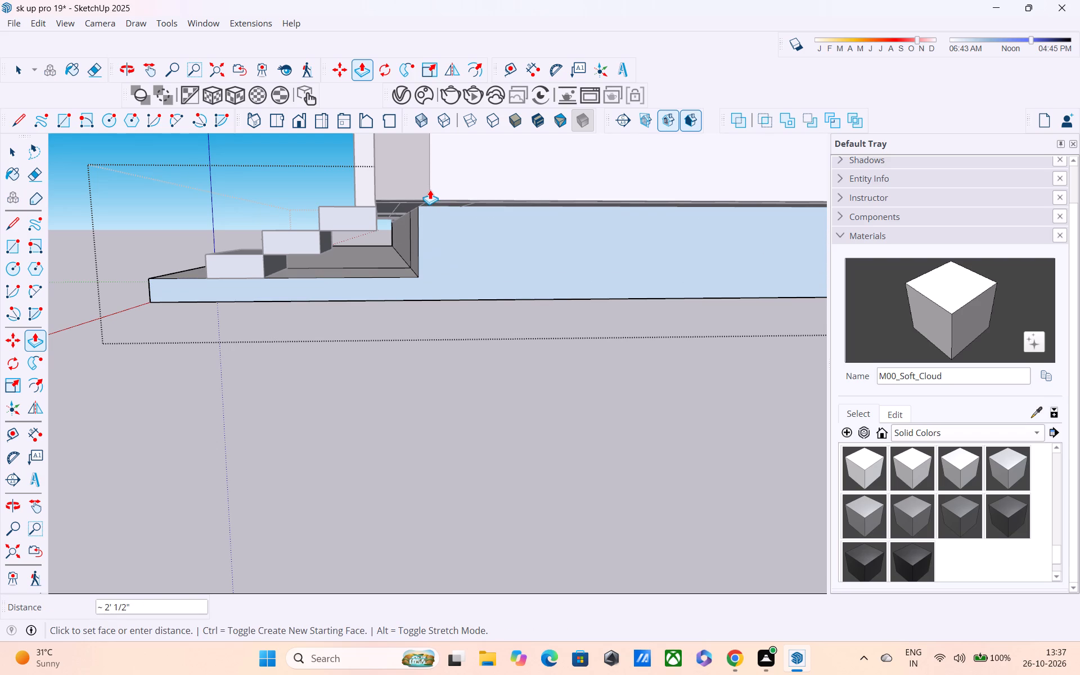
middle_drag(452, 200, 493, 134)
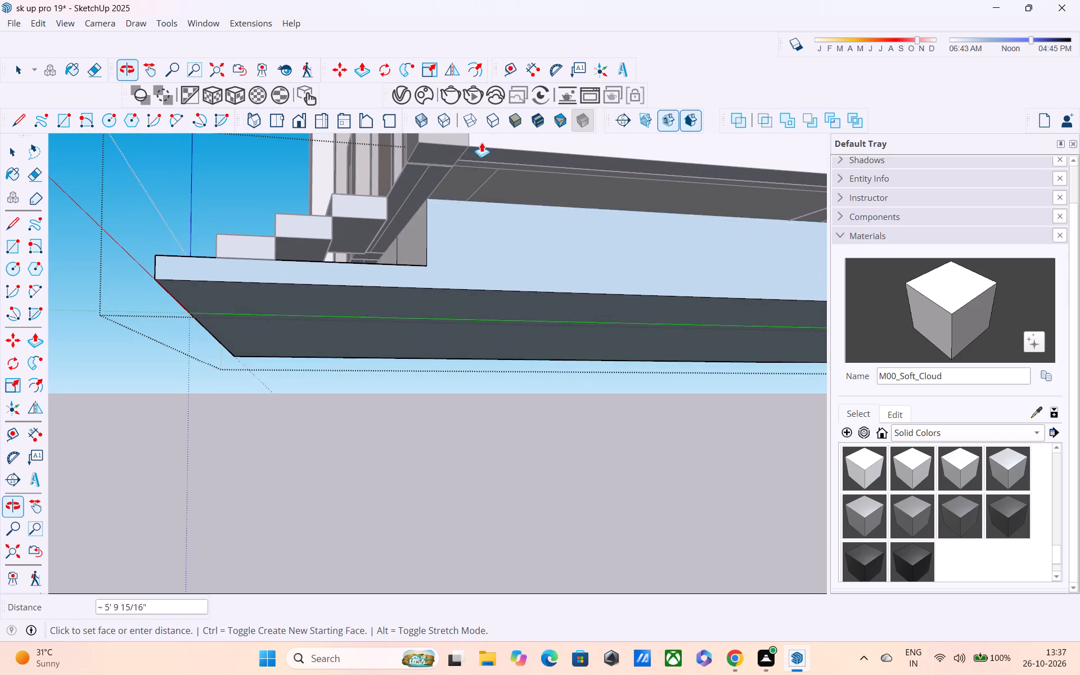
click(431, 190)
Push/Pull the plinth's side face next to the entry steps outward 3' to the house's outer edge.
click(448, 224)
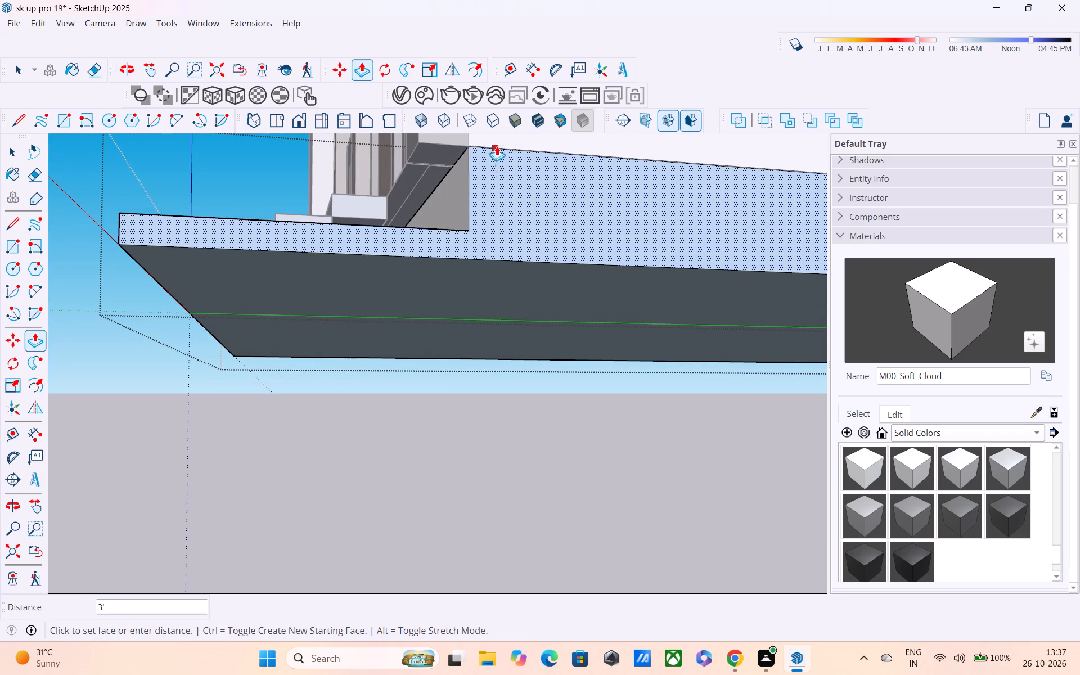
click(497, 145)
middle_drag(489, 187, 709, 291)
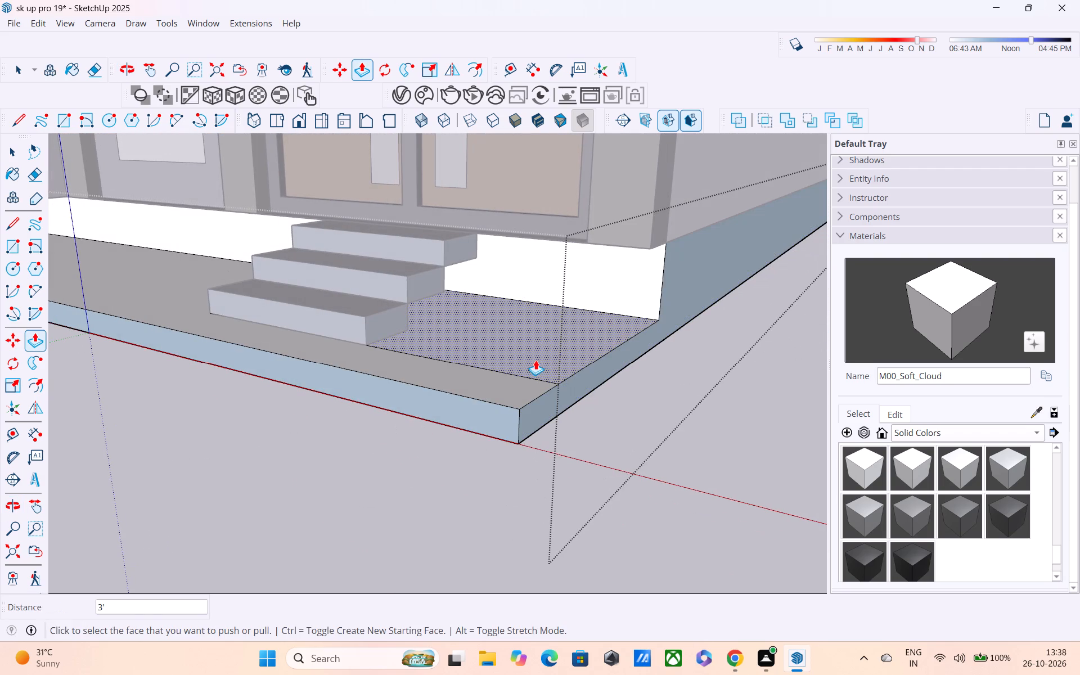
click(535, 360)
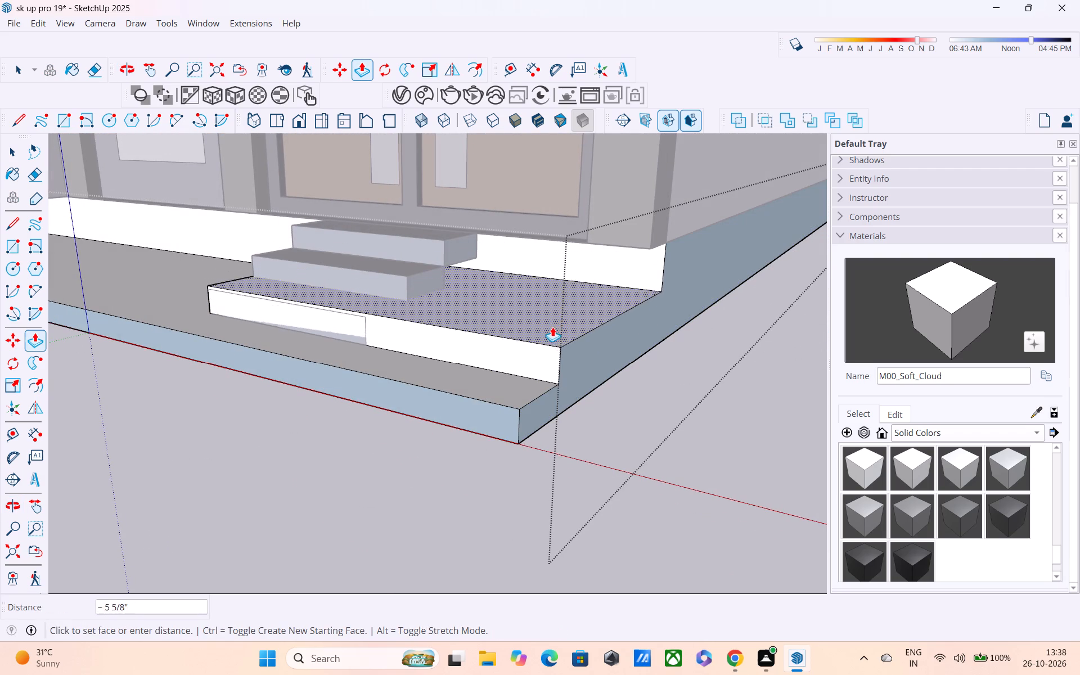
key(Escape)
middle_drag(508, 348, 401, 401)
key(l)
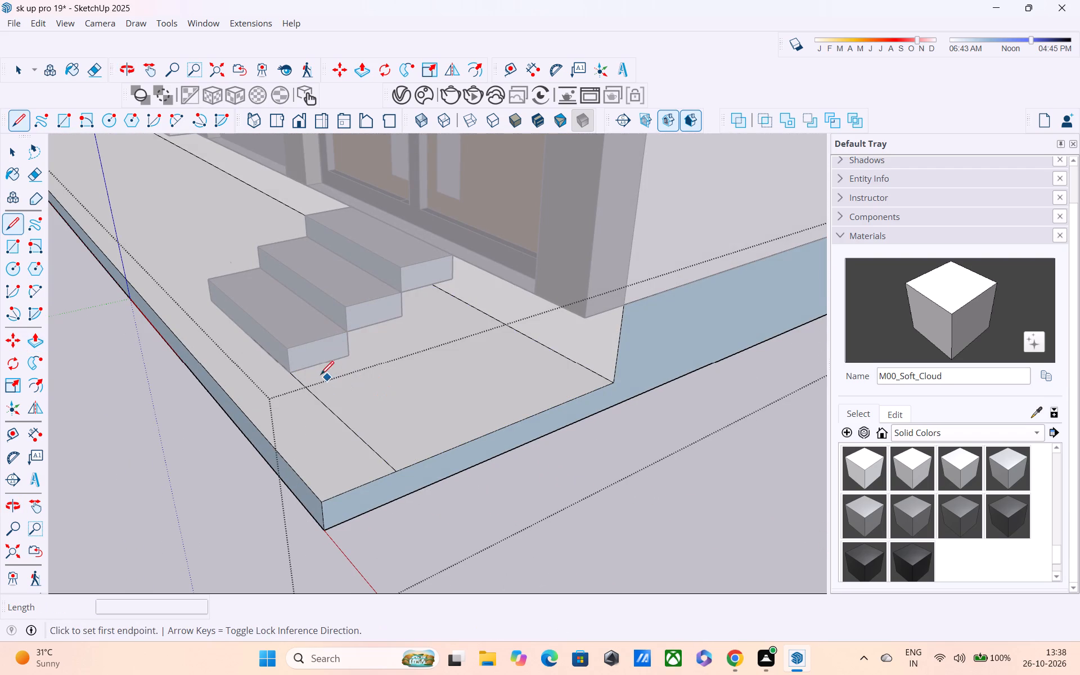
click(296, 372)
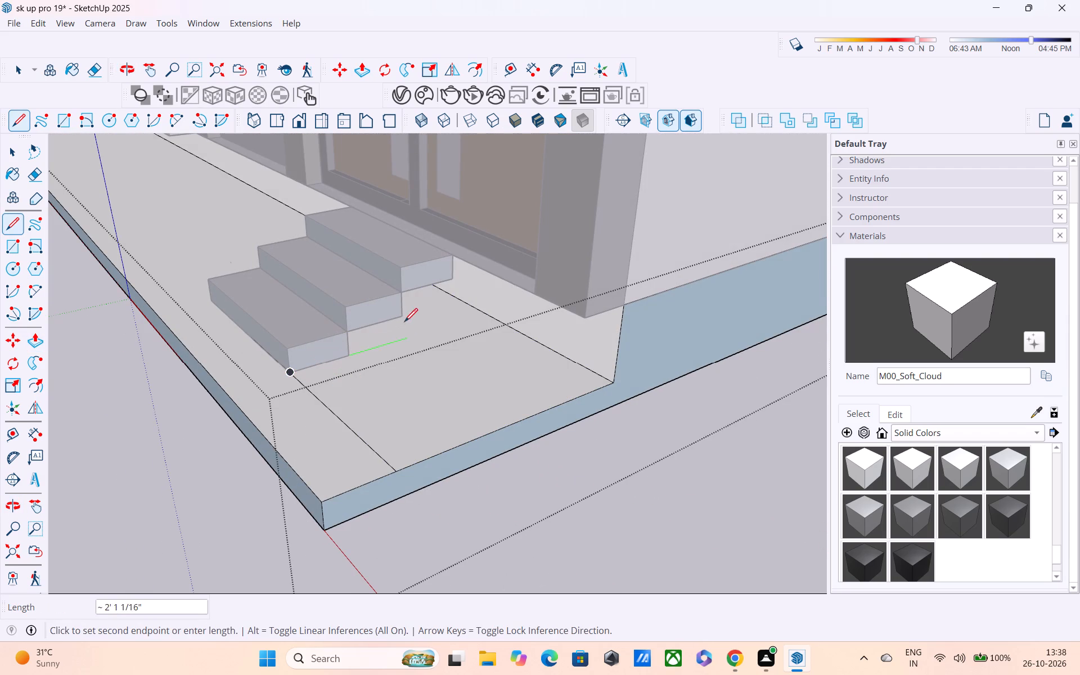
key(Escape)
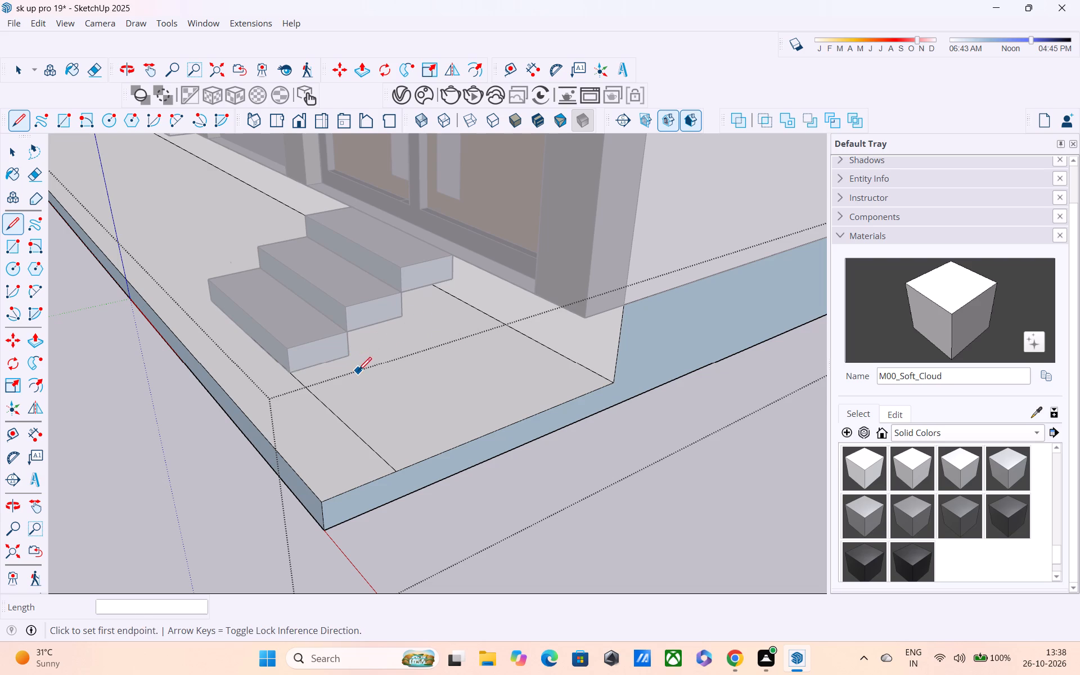
Draw a 4' 9 1/8" line across the slab's front strip, from the plinth below the gate pillar's far corner to the front edge.
middle_drag(358, 372, 651, 282)
scroll(622, 282, down, 5)
middle_drag(333, 403, 380, 447)
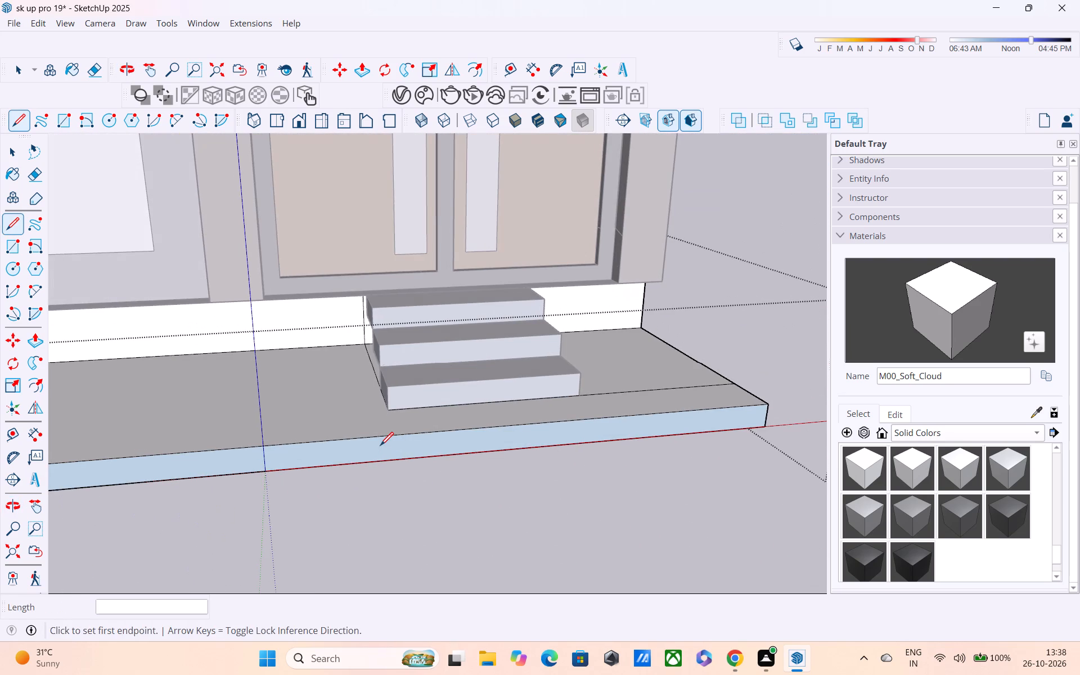
shift+middle_drag(389, 448, 441, 362)
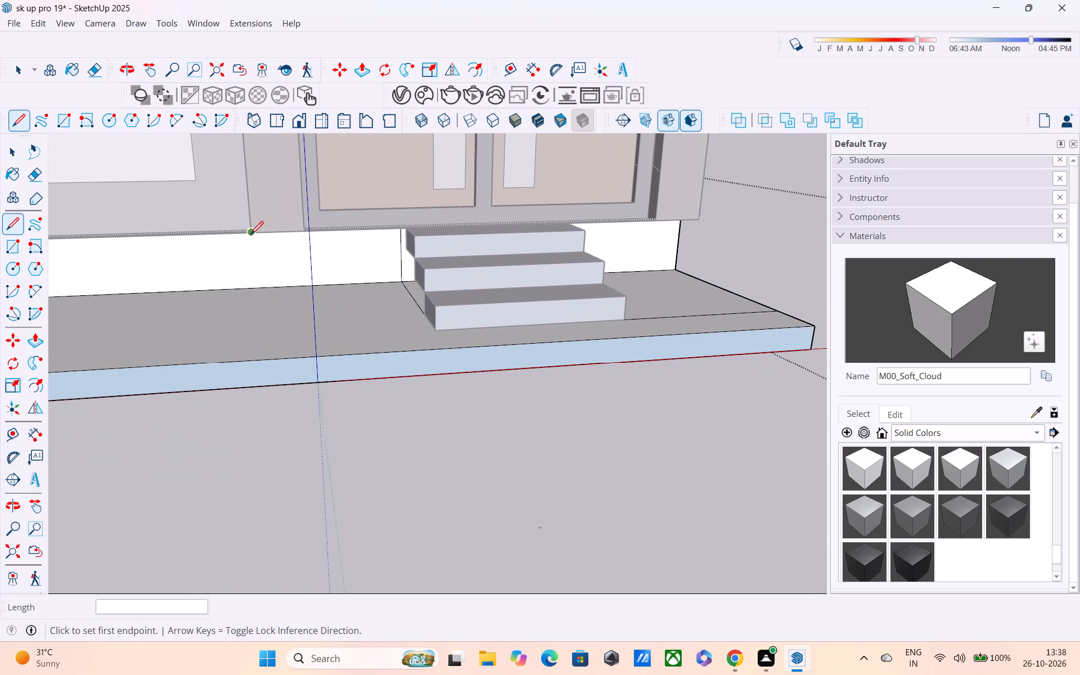
click(257, 287)
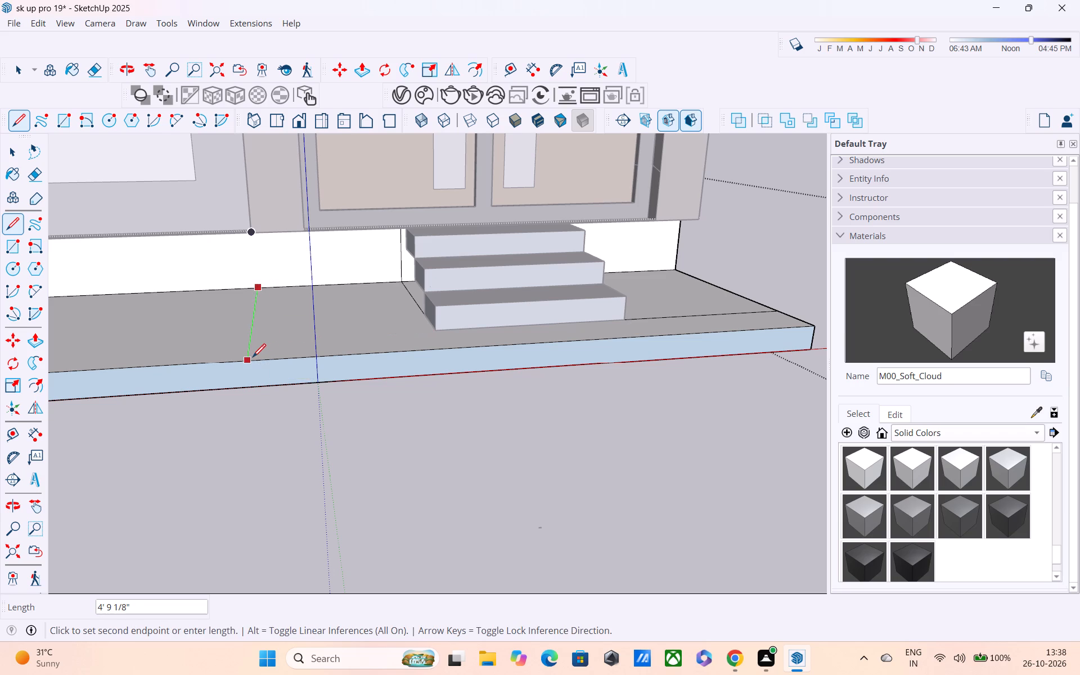
click(253, 358)
shift+middle_drag(537, 302, 377, 334)
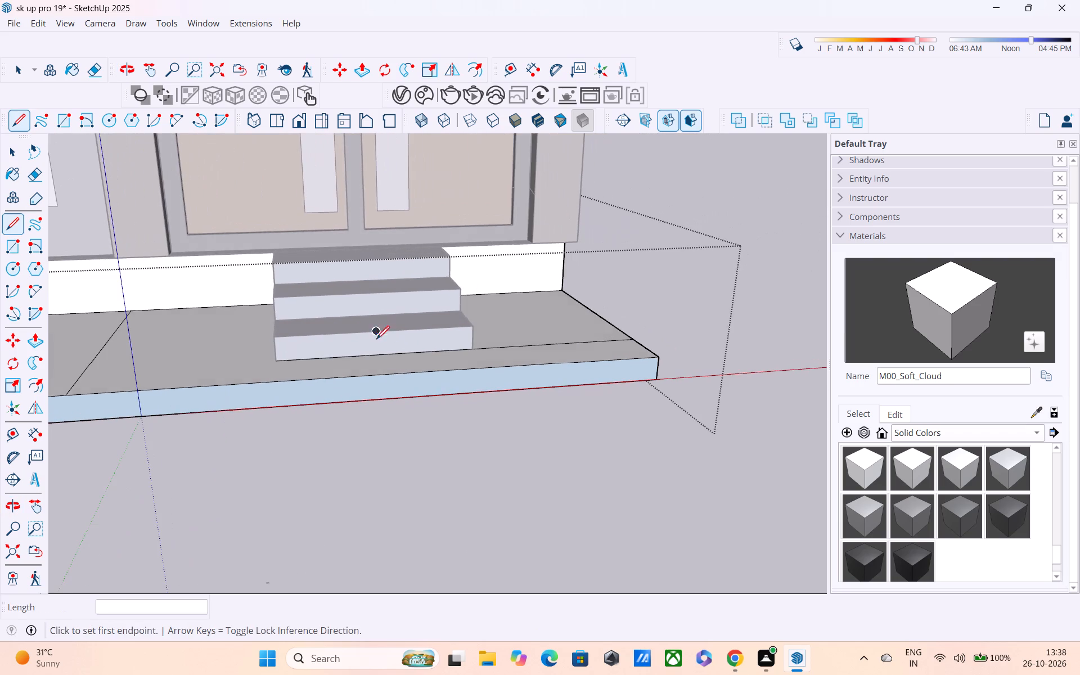
middle_drag(537, 301, 534, 380)
key(space)
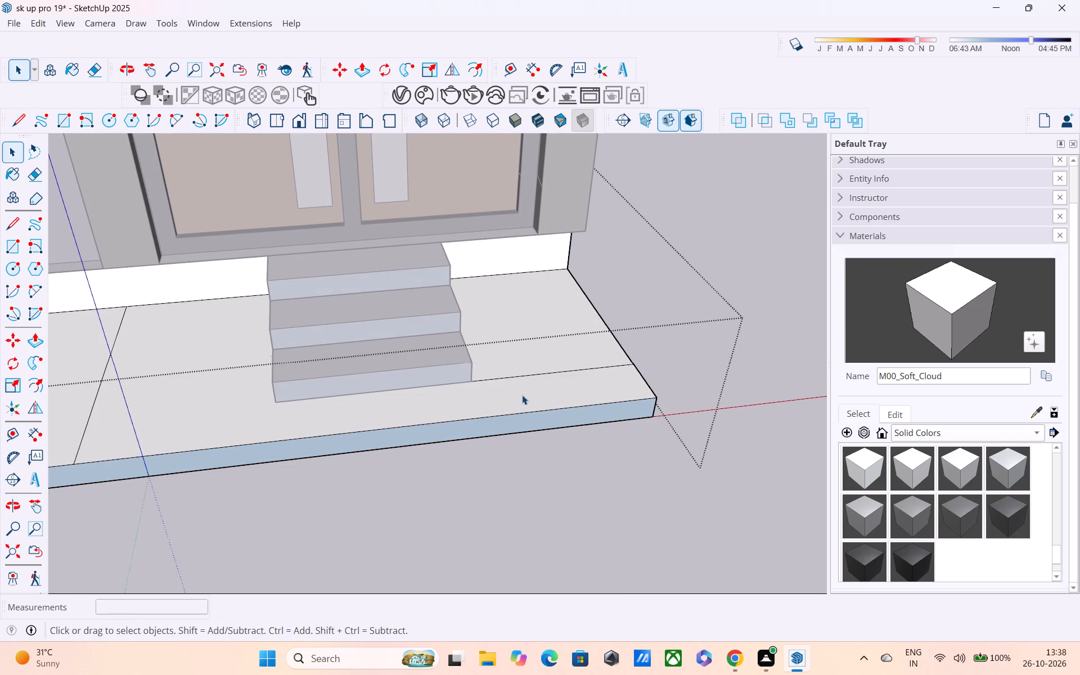
Erase the line on the slab's top face between the bottom entry step and the slab's side edge, and leave the slab group.
key(e)
click(533, 379)
click(528, 375)
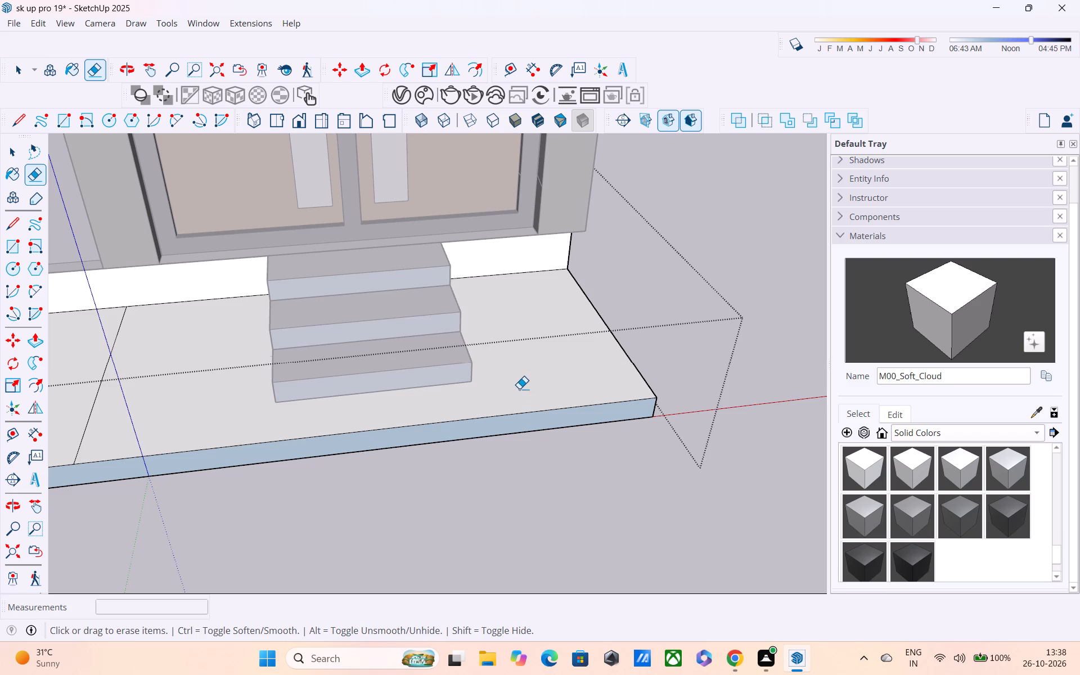
scroll(519, 389, down, 1)
middle_drag(519, 401, 539, 439)
scroll(412, 444, down, 3)
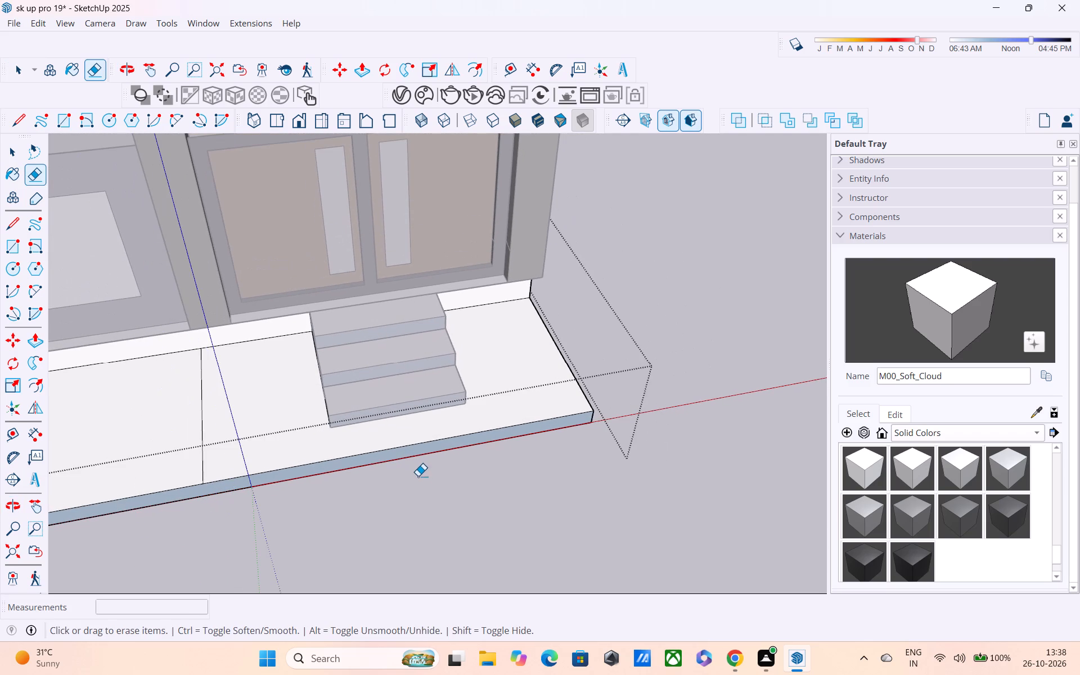
scroll(420, 481, down, 1)
middle_drag(377, 467, 367, 287)
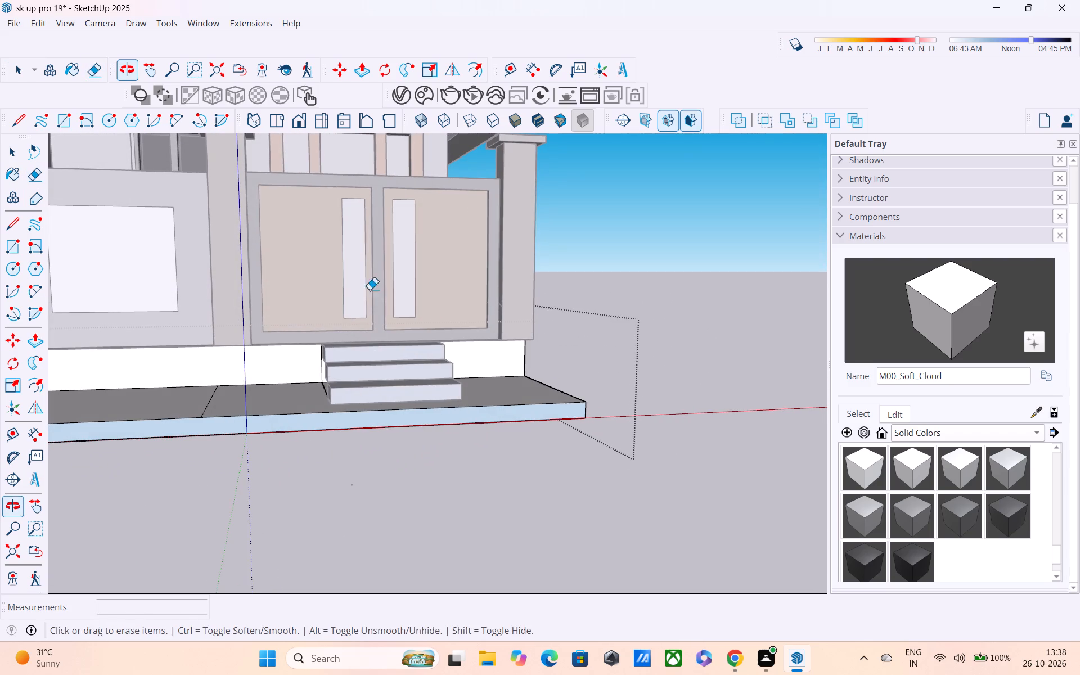
middle_drag(356, 409, 119, 438)
key(space)
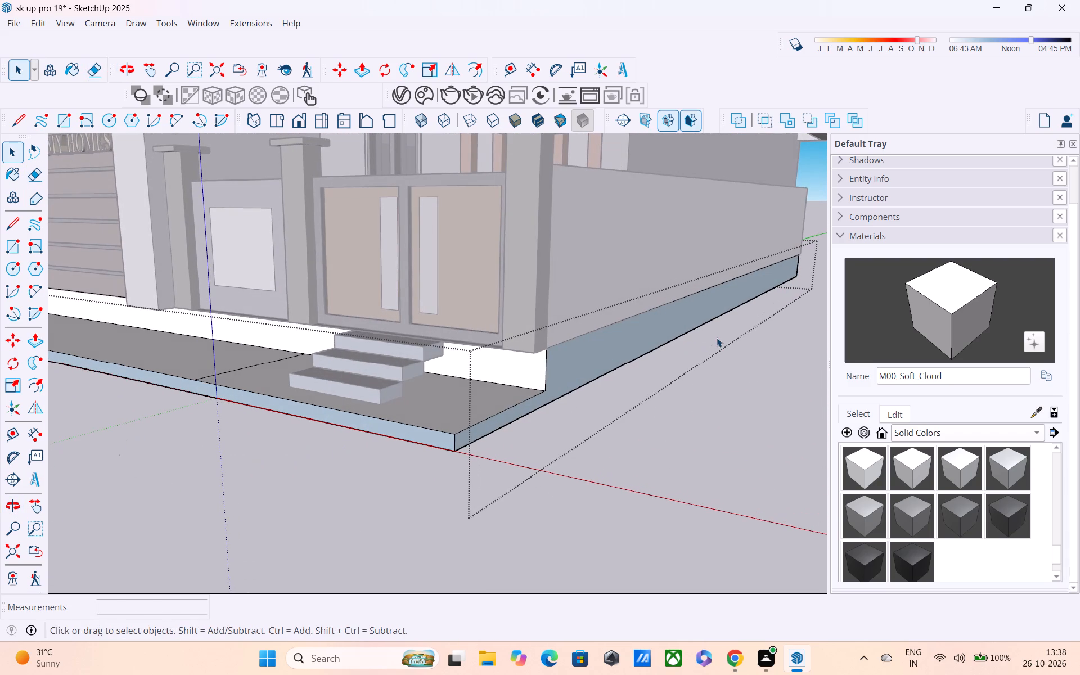
click(717, 337)
click(681, 448)
Draw a sloped rectangle about 2' 7" by 4' 2 7/16" from the slab's front edge to the plinth's top, between the middle gate pillar and the steps.
middle_drag(558, 433, 789, 459)
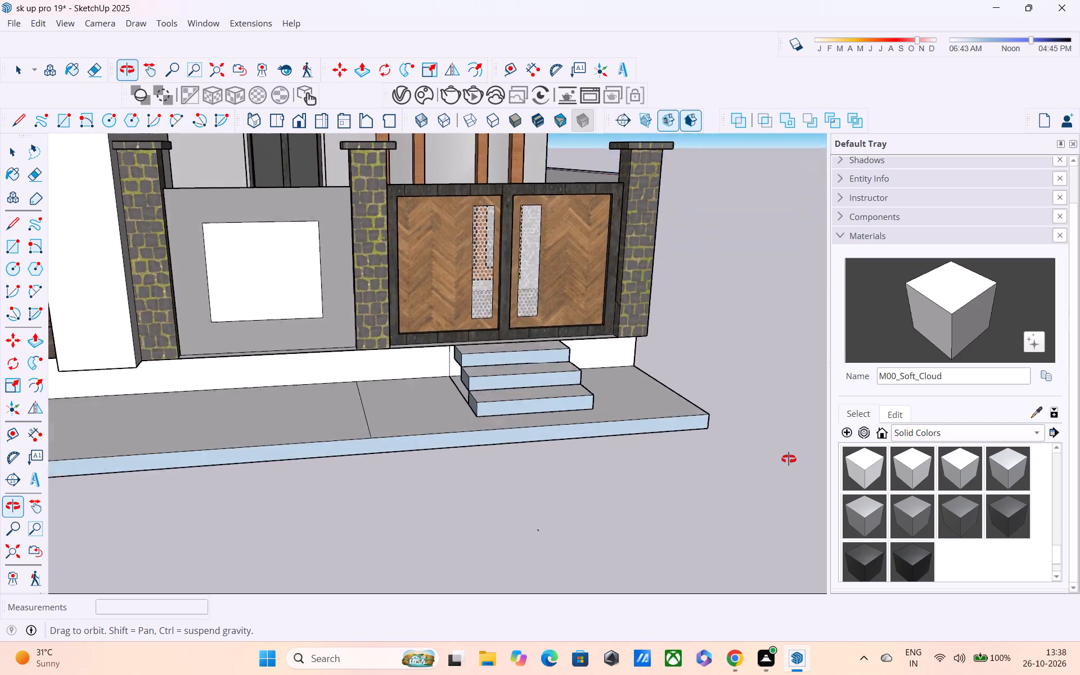
middle_drag(789, 459, 784, 506)
key(r)
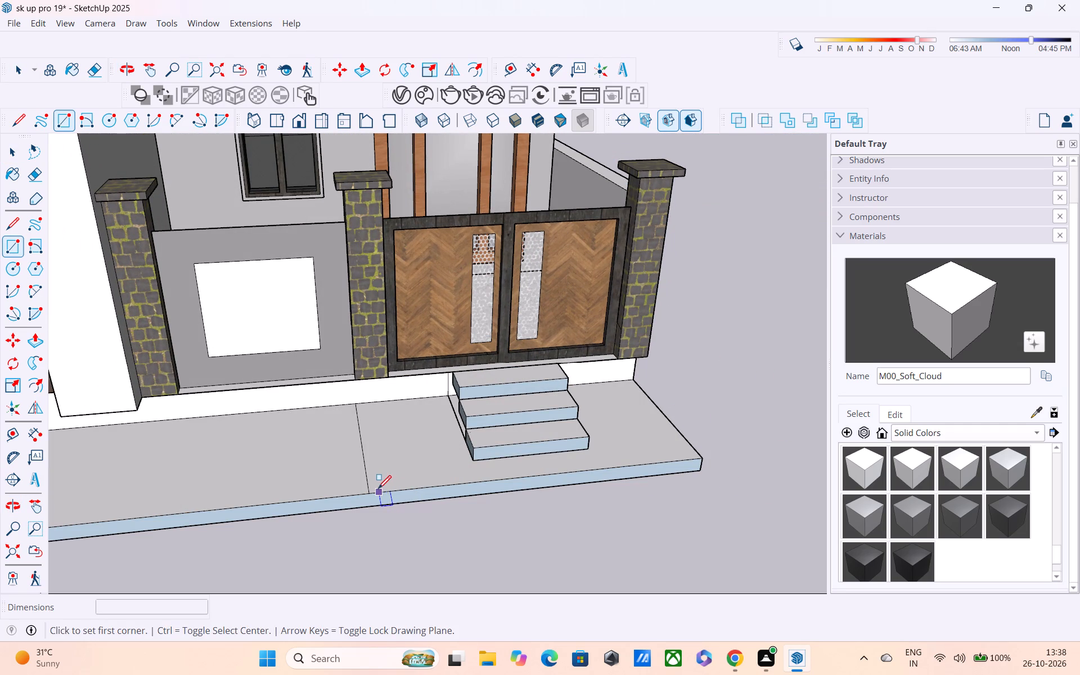
click(370, 490)
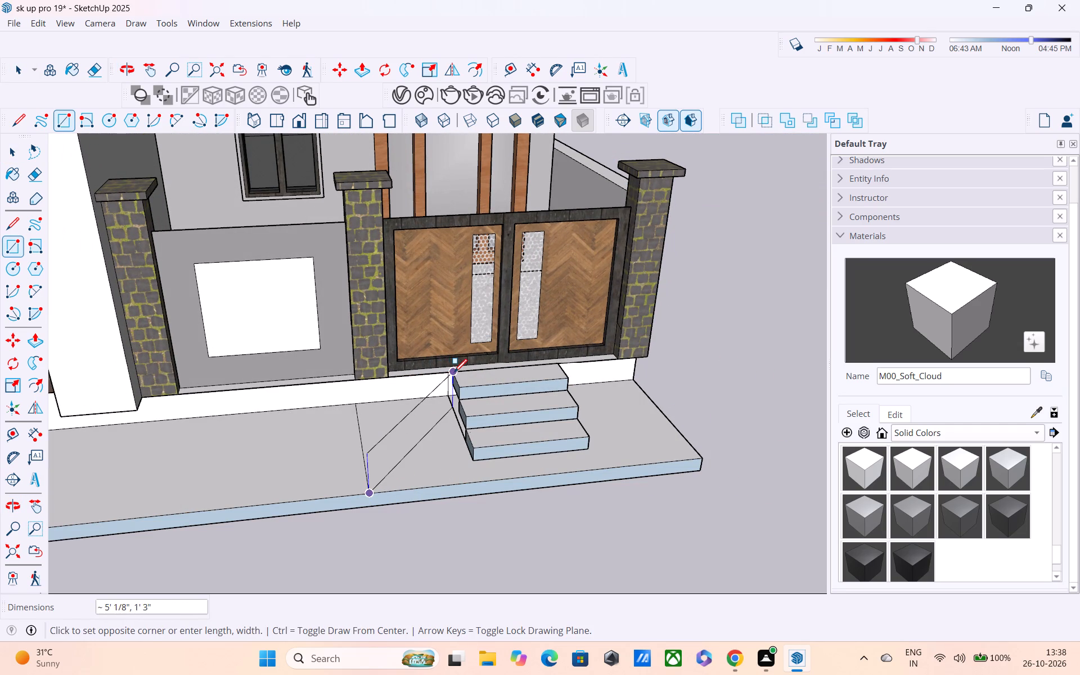
middle_drag(456, 375, 117, 461)
scroll(399, 364, up, 3)
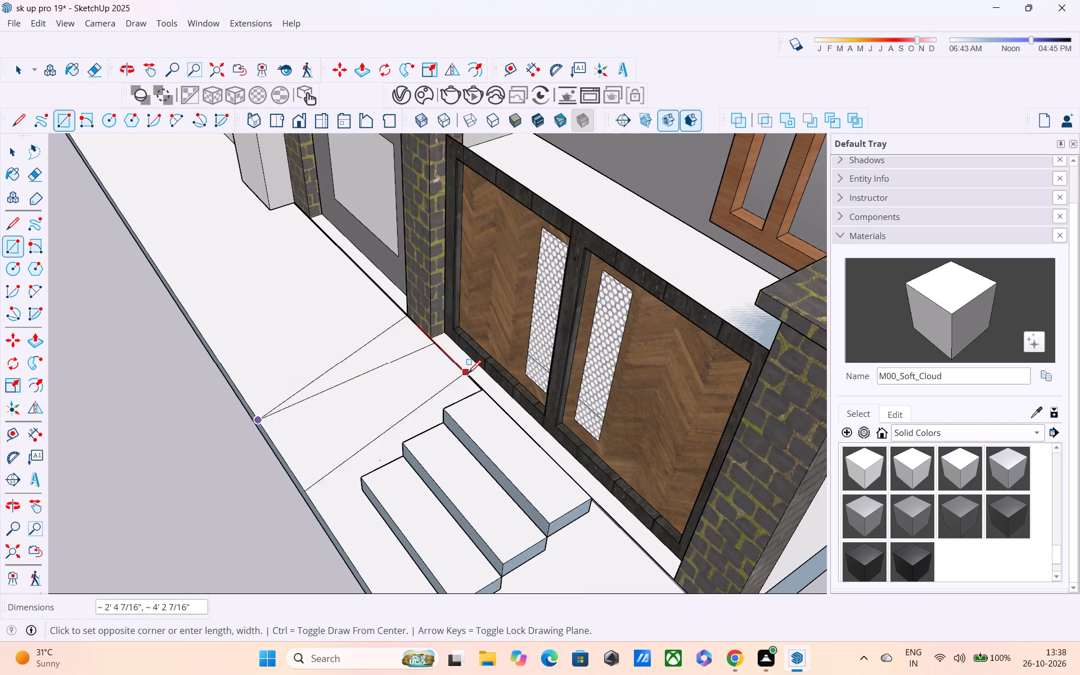
scroll(474, 382, up, 2)
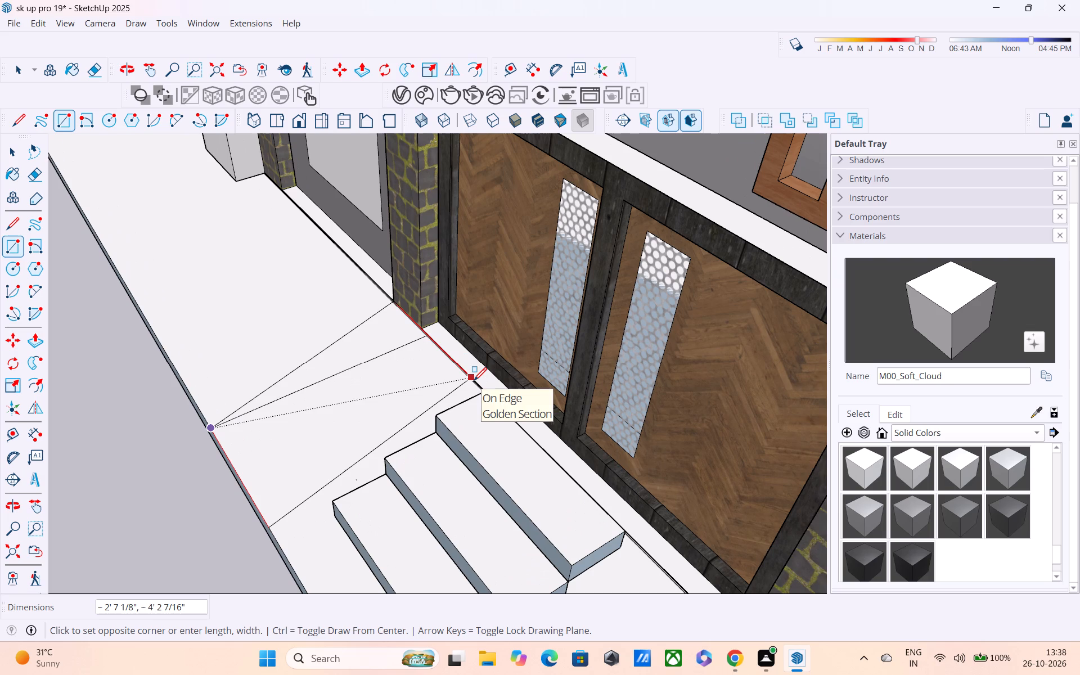
click(474, 383)
Draw a matching sloped rectangle about 2' 2 3/4" by 4' 2 7/16" on the steps' other side, from the slab's front edge to the plinth's top.
middle_drag(485, 416, 475, 271)
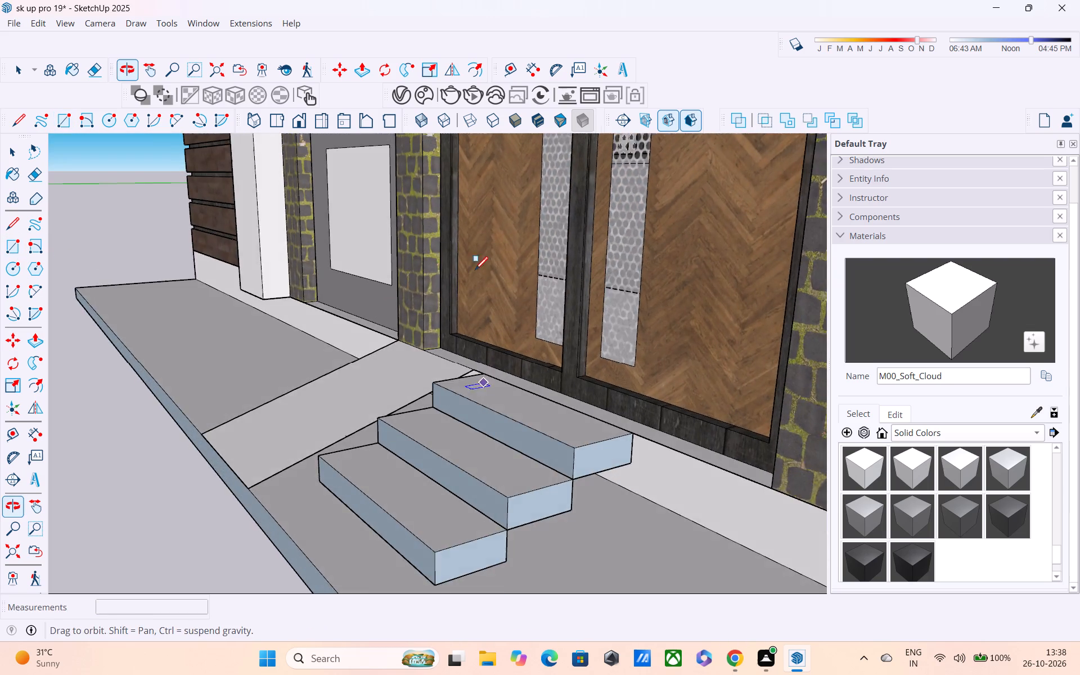
scroll(484, 304, down, 3)
scroll(433, 515, down, 1)
middle_drag(443, 514, 659, 512)
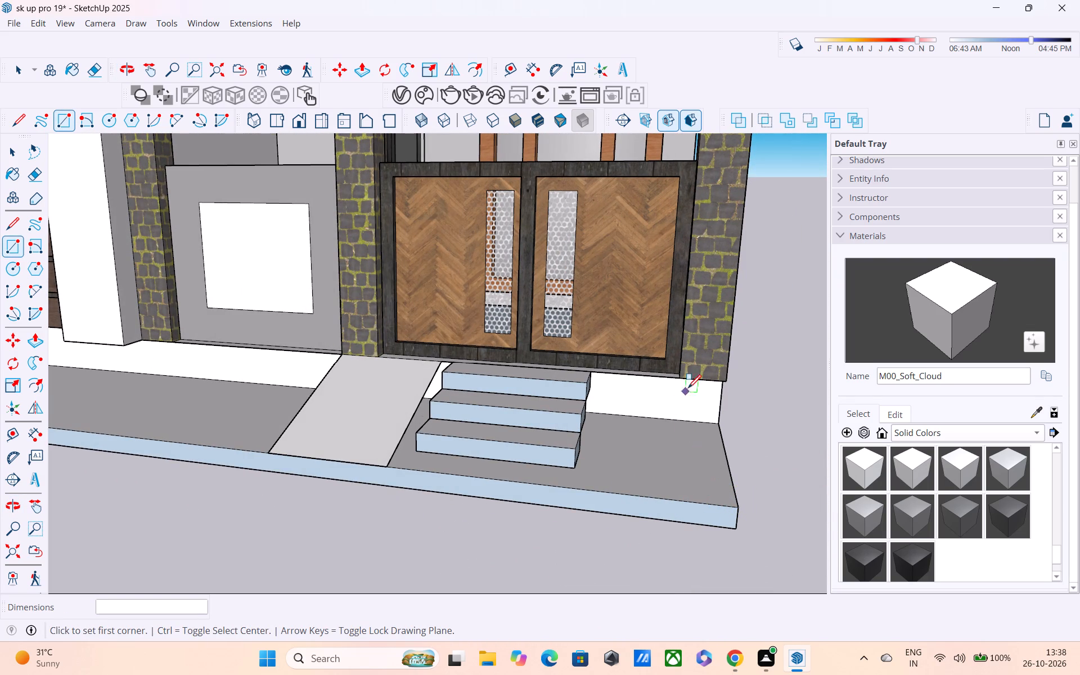
scroll(686, 384, up, 1)
middle_drag(683, 375, 699, 239)
scroll(677, 318, up, 3)
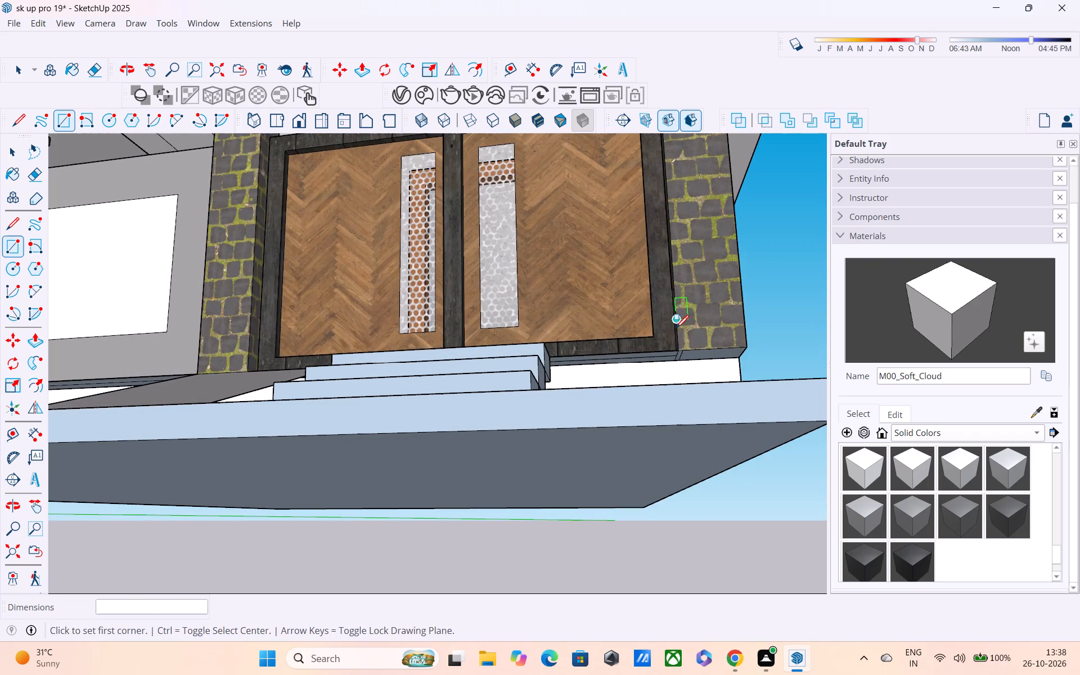
middle_drag(685, 363, 633, 380)
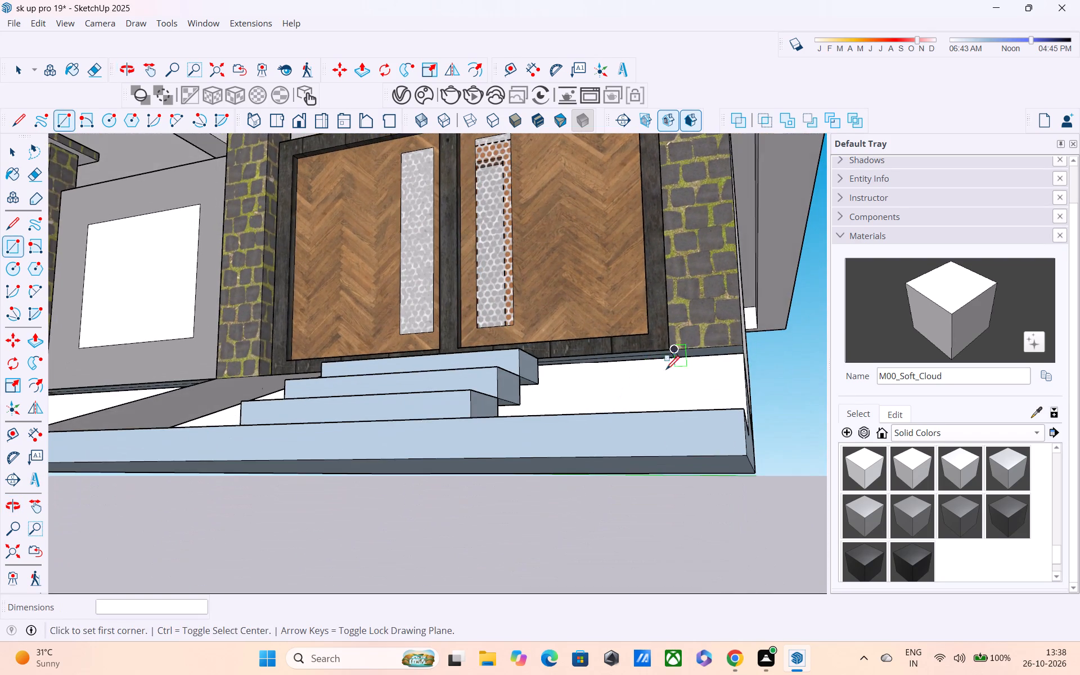
middle_drag(686, 413, 692, 494)
click(674, 538)
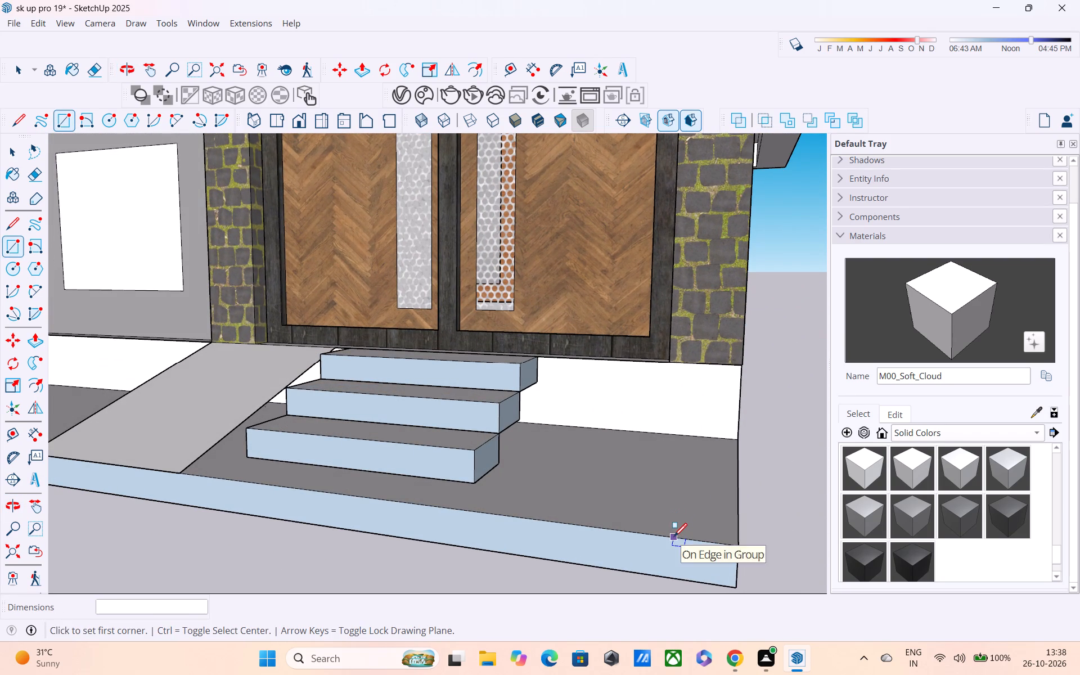
click(549, 361)
Scale the sloped face at the house's outer corner by about 1.08 in width so it meets the side of the steps.
middle_drag(613, 398, 775, 440)
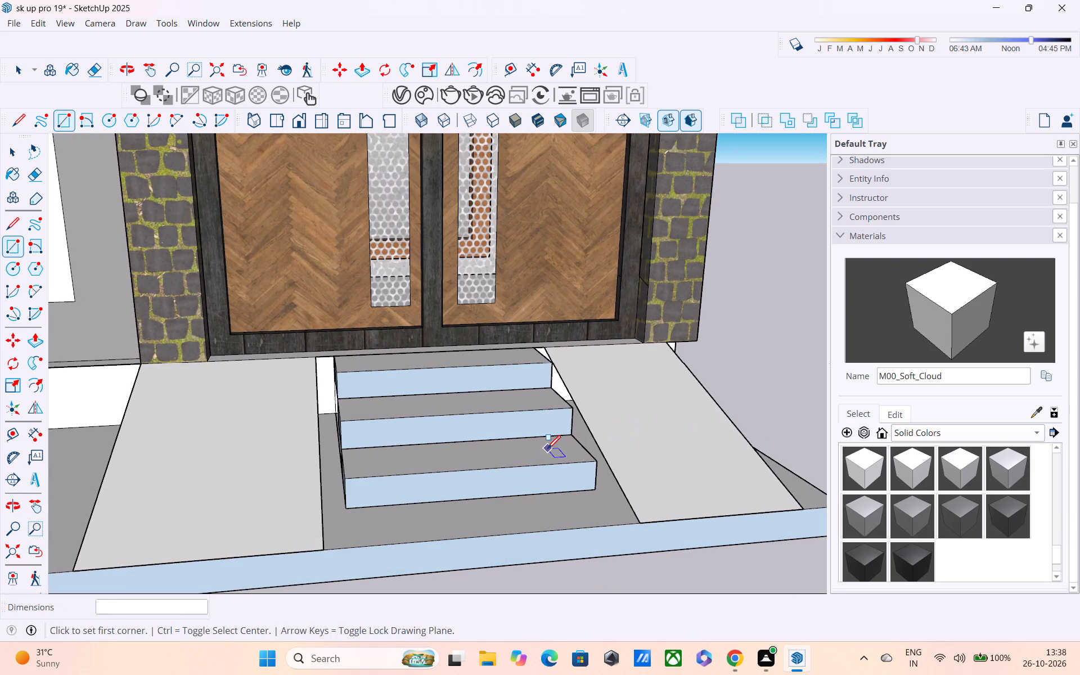
key(space)
click(595, 407)
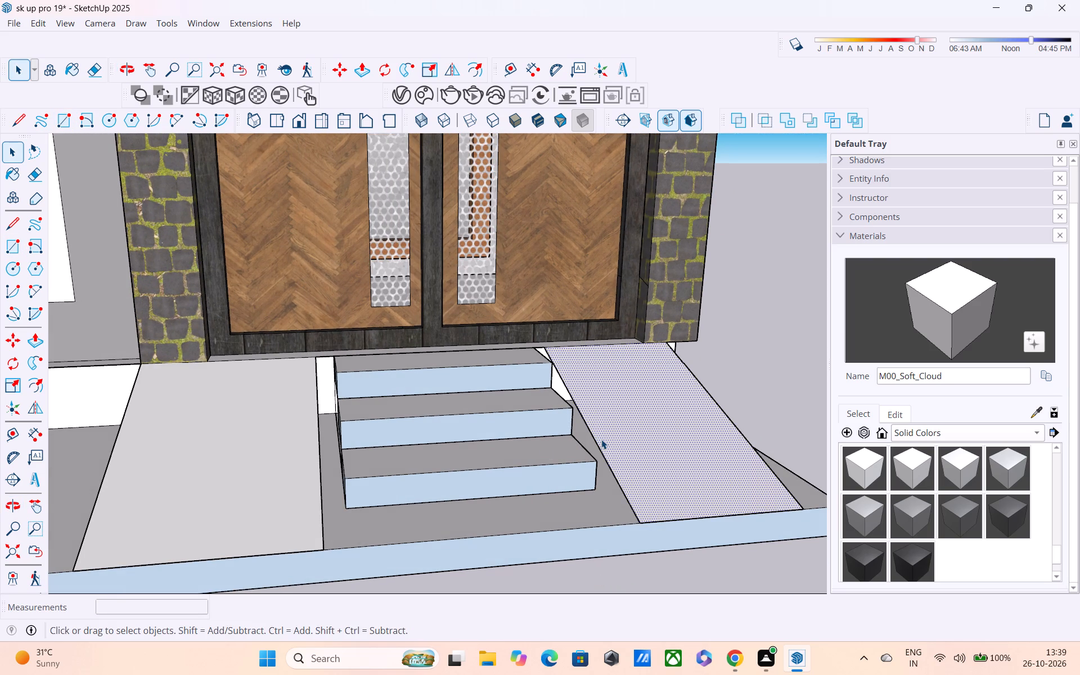
key(s)
click(590, 418)
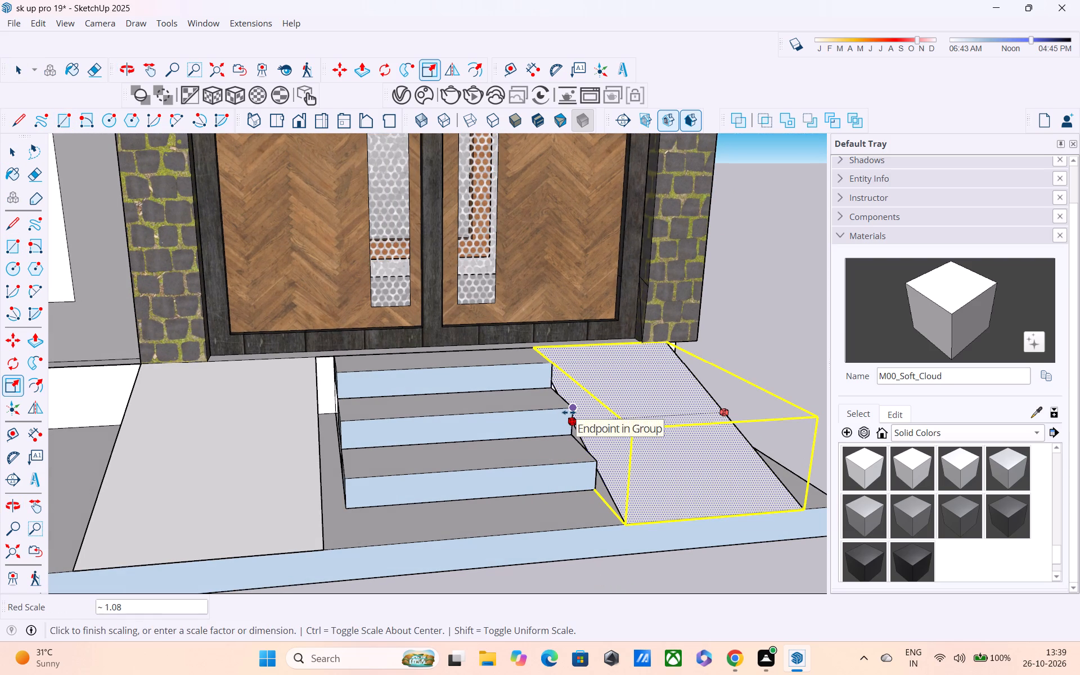
click(569, 412)
key(space)
Scale the sloped face by the middle gate pillar by about 1.11 in width so it meets the side of the steps.
click(313, 439)
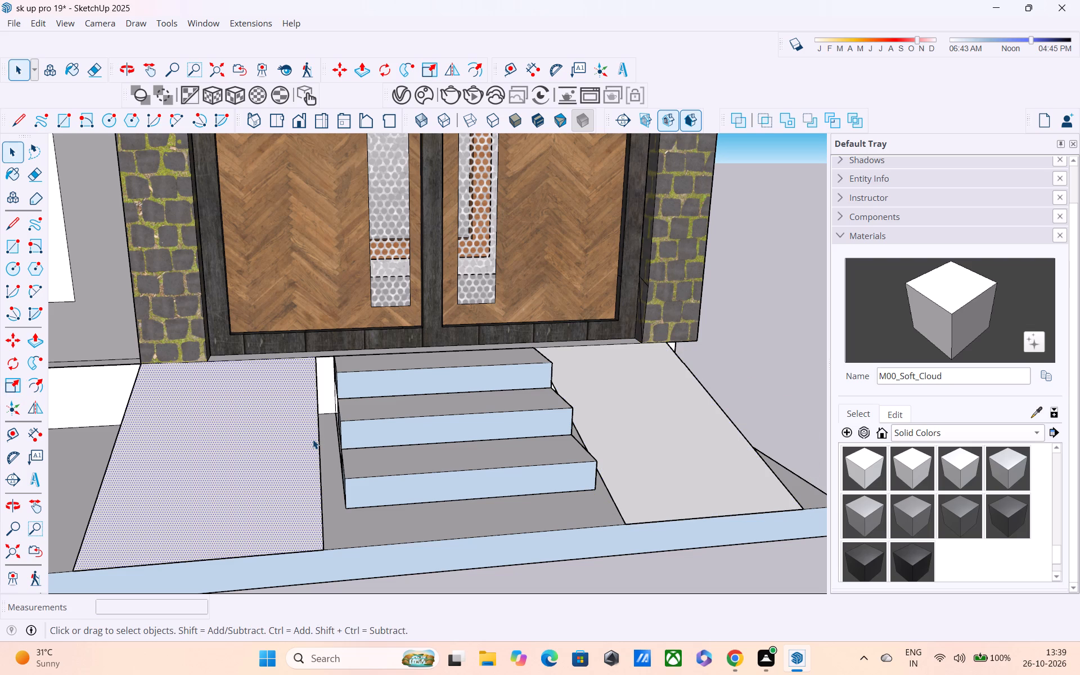
click(313, 439)
key(s)
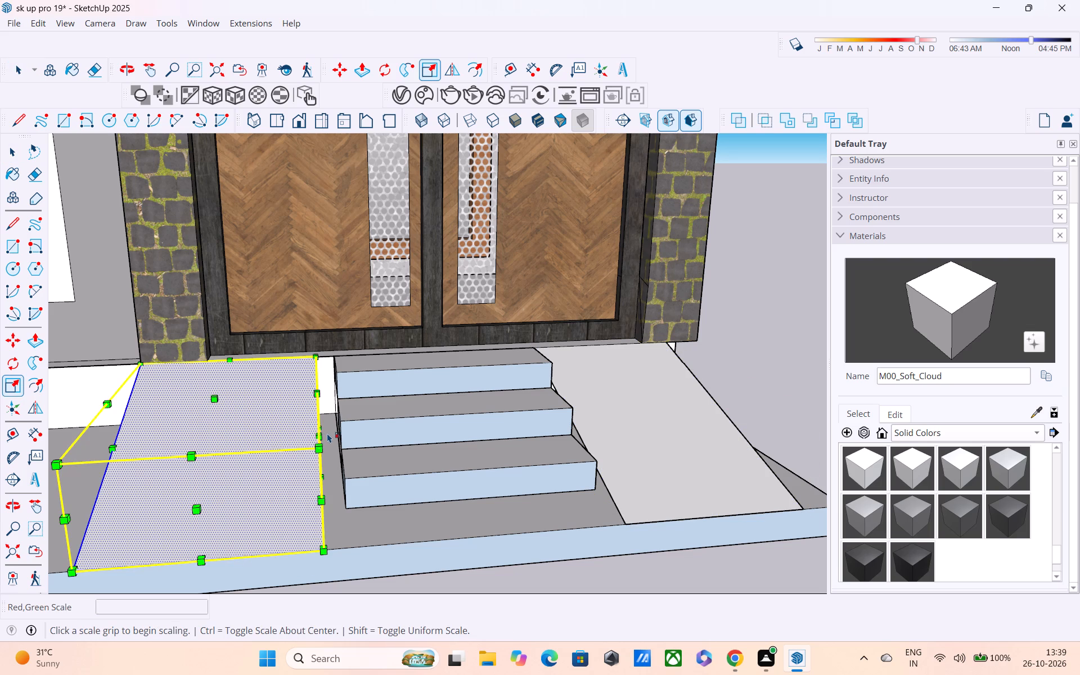
click(323, 433)
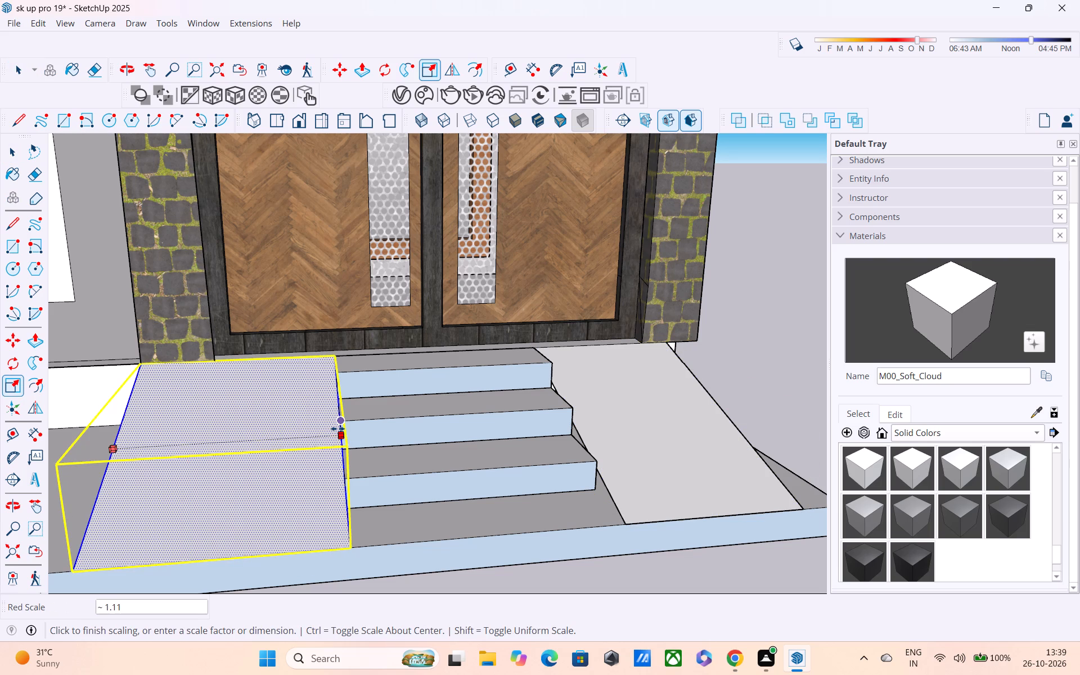
scroll(337, 425, up, 3)
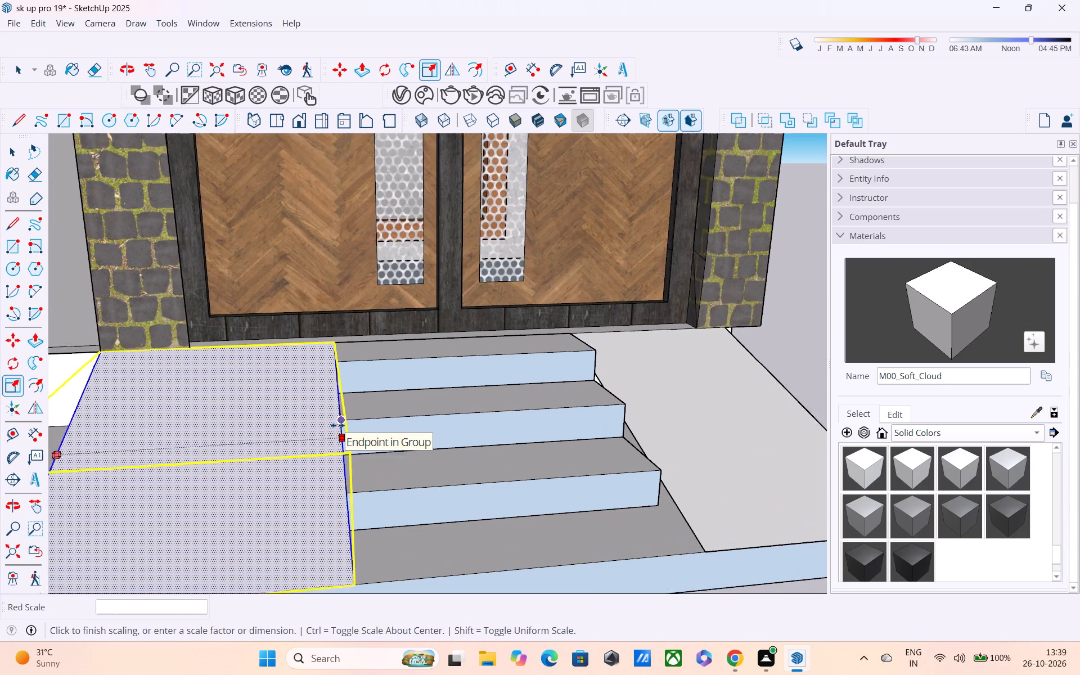
scroll(335, 426, up, 2)
middle_drag(323, 433, 291, 452)
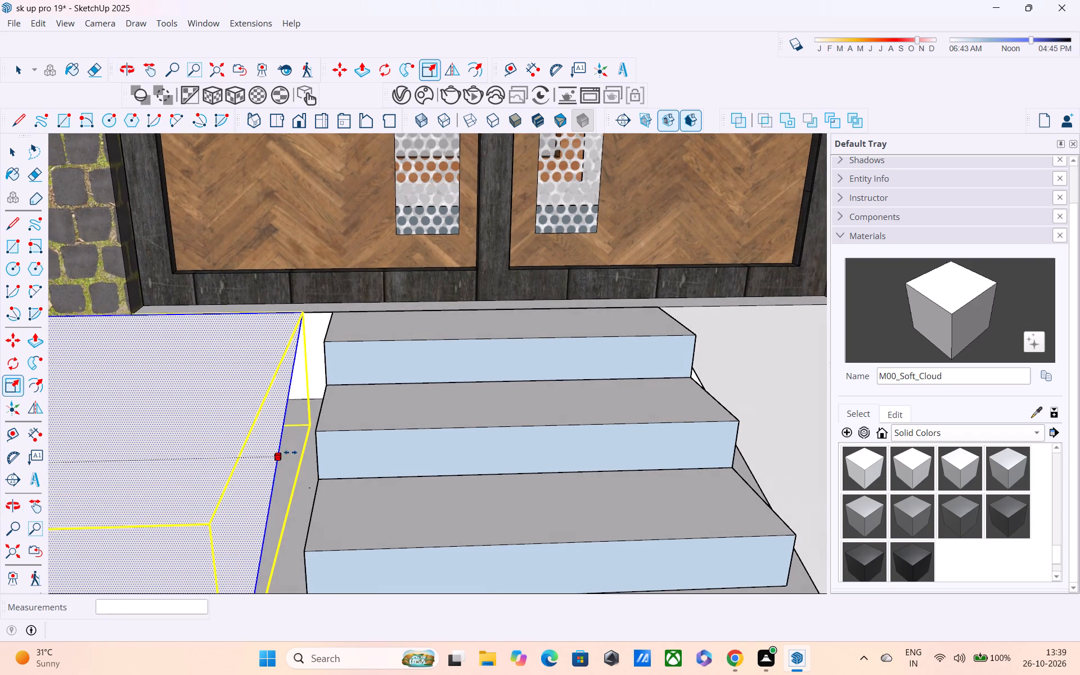
click(314, 437)
scroll(317, 445, down, 6)
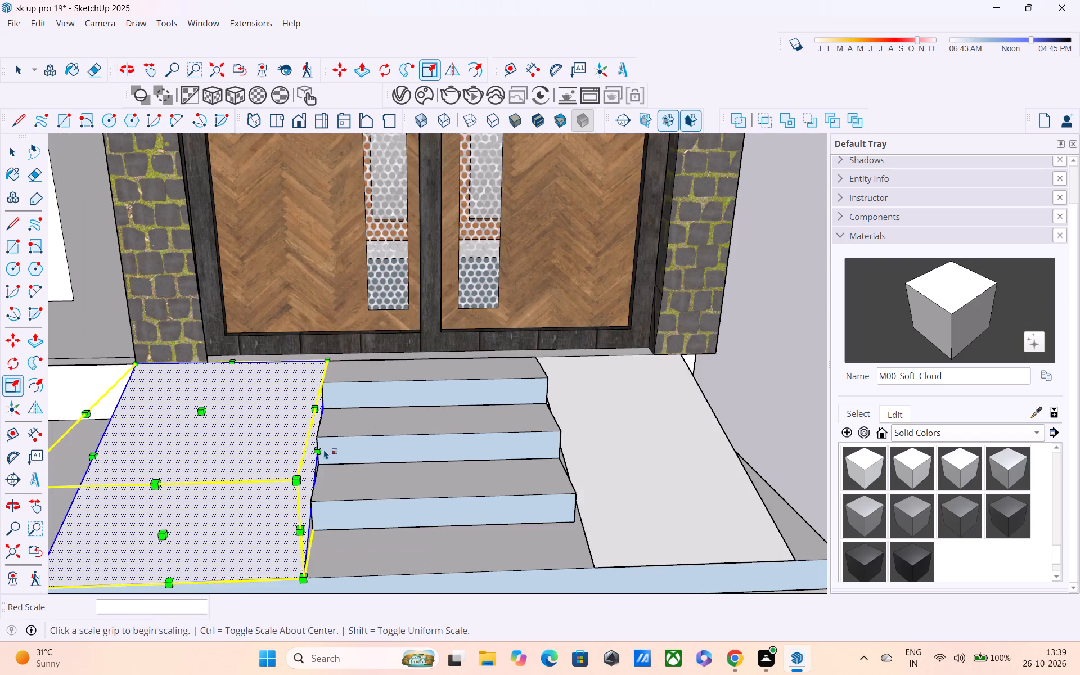
scroll(324, 449, down, 3)
middle_drag(337, 468, 480, 419)
scroll(481, 419, up, 1)
key(space)
click(760, 273)
Examine the two sloped faces beside the entry steps from the front, the side and underneath.
middle_drag(498, 445, 628, 354)
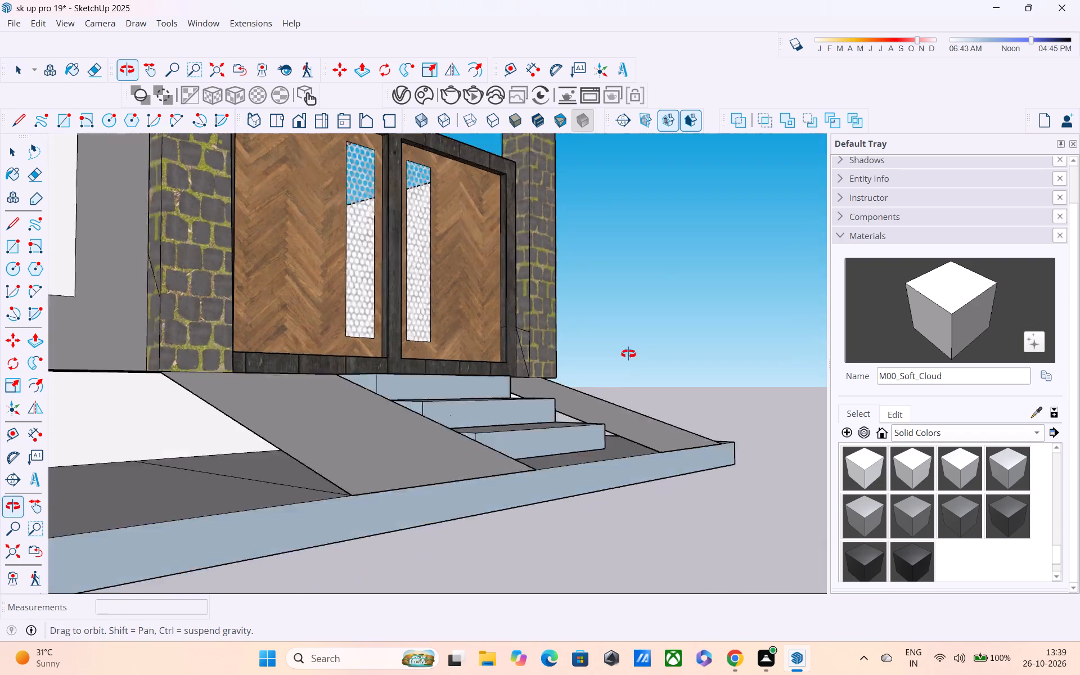
middle_drag(628, 354, 677, 327)
middle_drag(605, 351, 605, 417)
middle_drag(464, 420, 339, 453)
scroll(351, 425, down, 5)
scroll(354, 423, up, 1)
scroll(354, 423, down, 1)
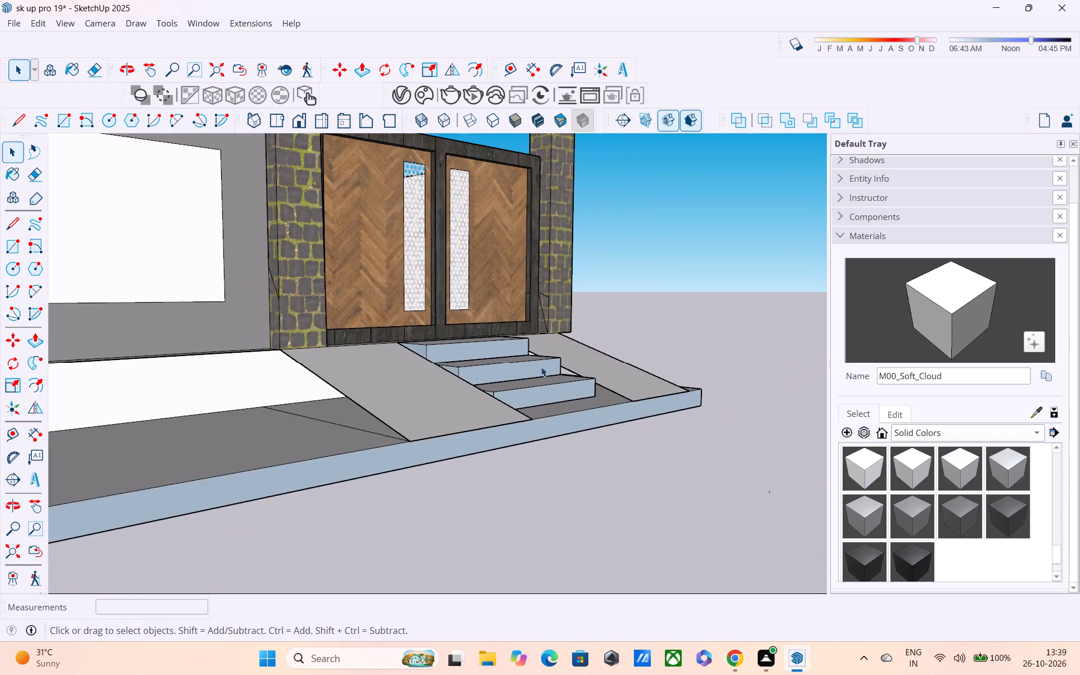
middle_drag(496, 392, 378, 415)
scroll(384, 399, down, 5)
middle_drag(472, 388, 394, 402)
scroll(429, 400, up, 4)
scroll(429, 400, down, 1)
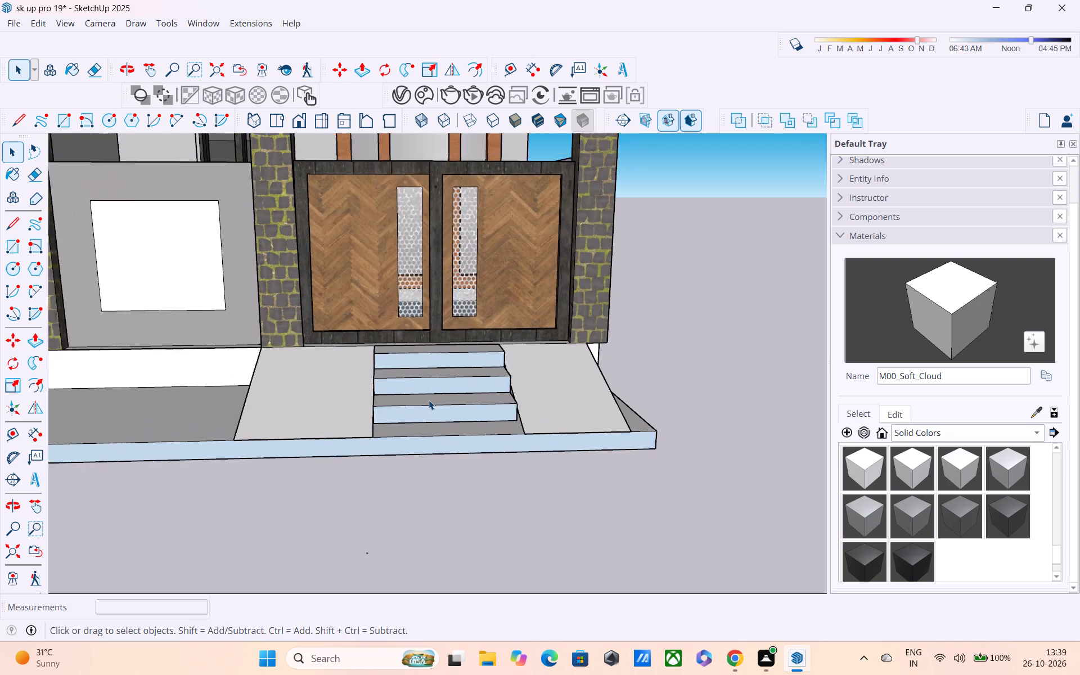
scroll(429, 400, down, 4)
middle_drag(424, 406, 227, 425)
middle_drag(277, 396, 664, 355)
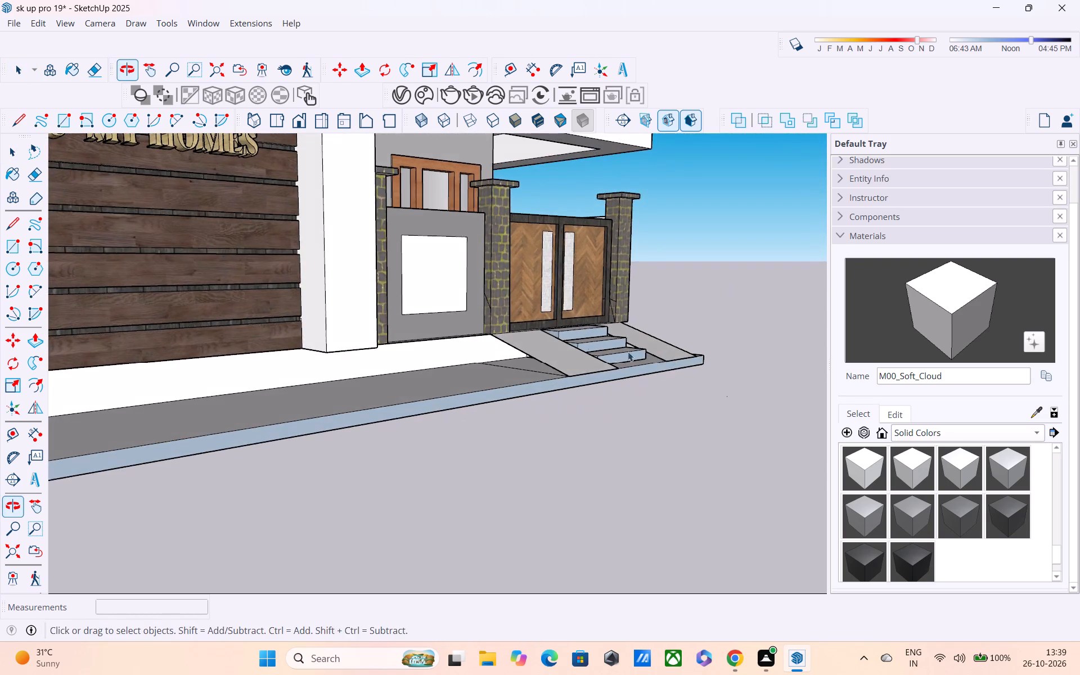
scroll(553, 364, up, 3)
middle_drag(541, 359, 646, 327)
scroll(542, 359, up, 4)
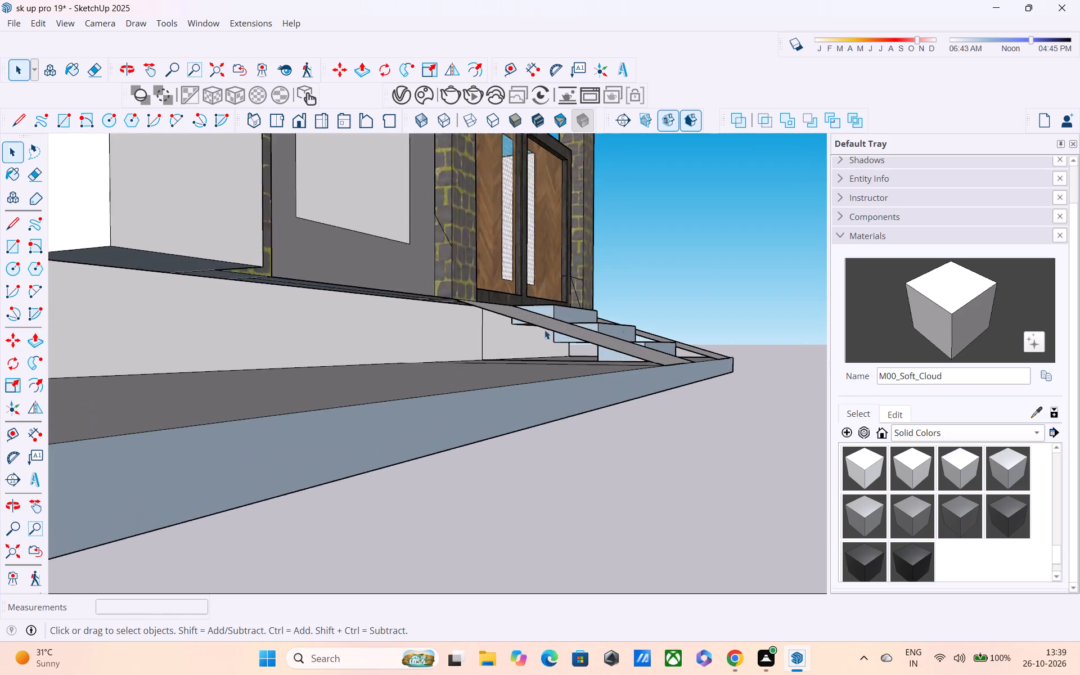
middle_drag(547, 328, 570, 336)
scroll(560, 342, up, 6)
middle_drag(557, 329, 583, 296)
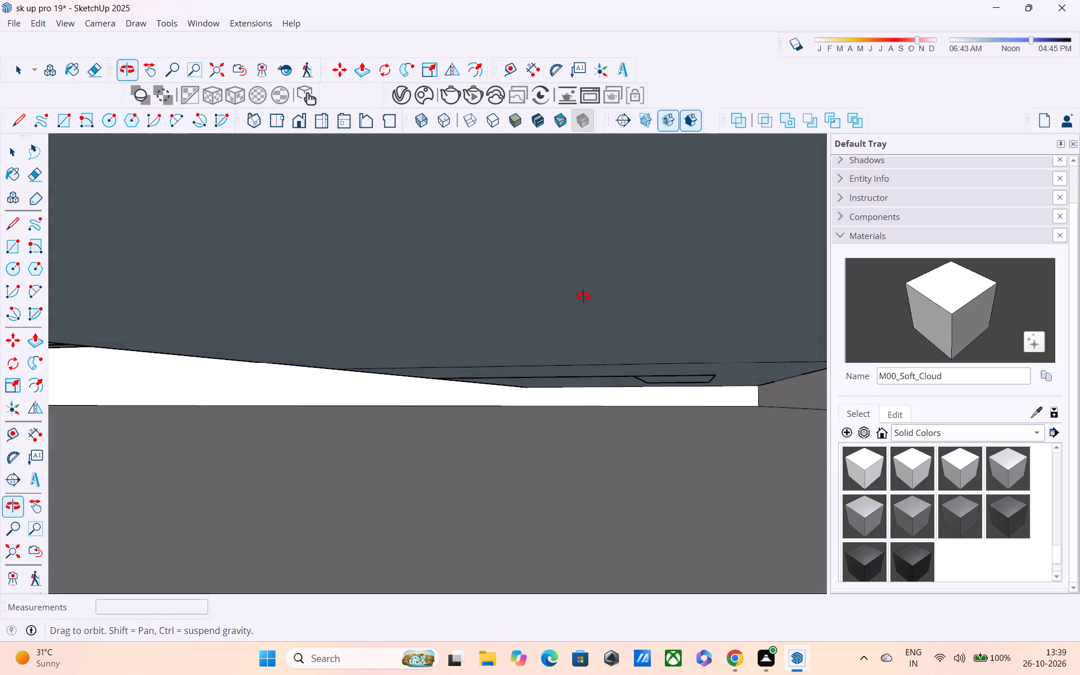
middle_drag(583, 296, 586, 321)
scroll(585, 322, up, 3)
middle_drag(584, 321, 591, 309)
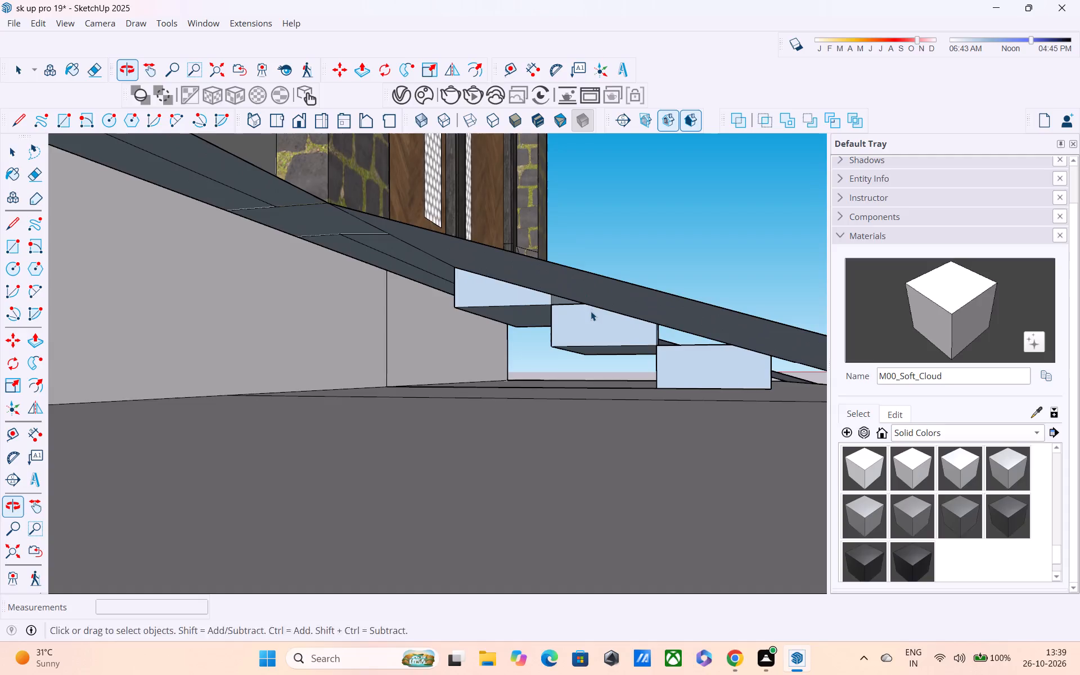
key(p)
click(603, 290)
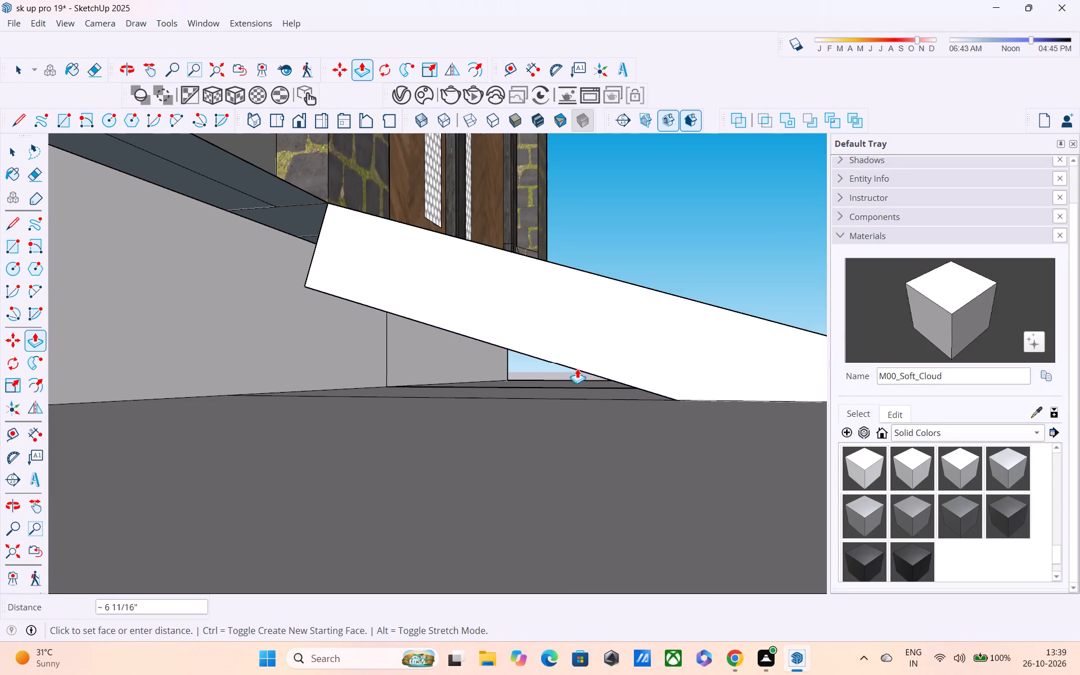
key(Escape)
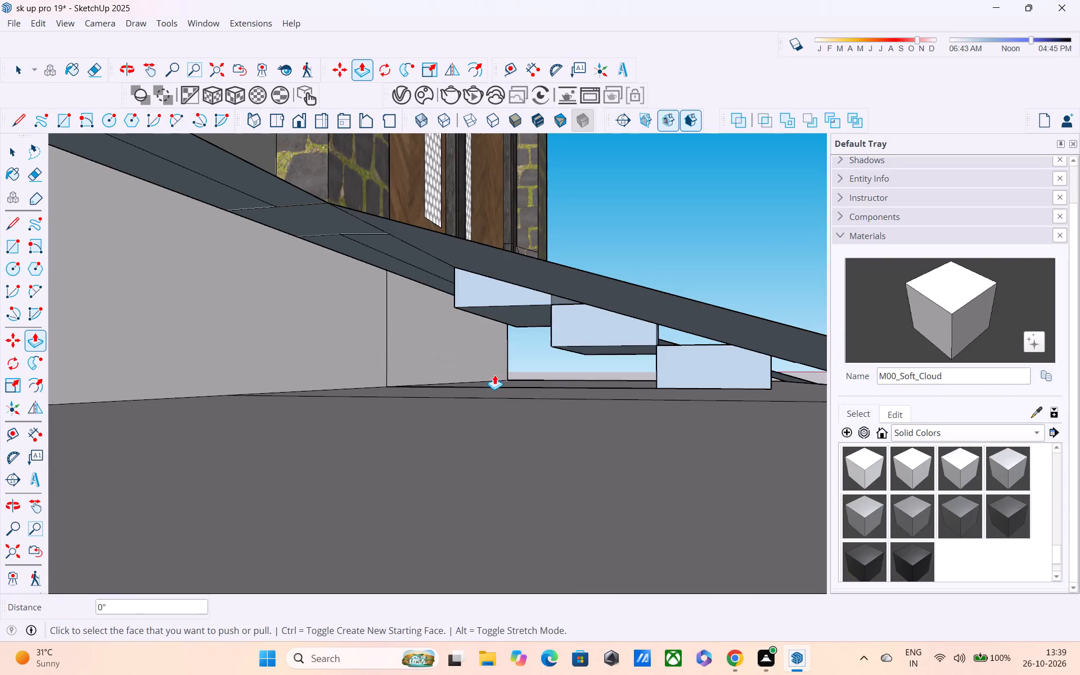
Examine the slab's front strip and the open side of the ramp by the middle gate pillar.
scroll(576, 334, down, 5)
middle_drag(644, 344, 526, 395)
scroll(525, 395, up, 1)
scroll(522, 375, down, 6)
scroll(600, 333, down, 6)
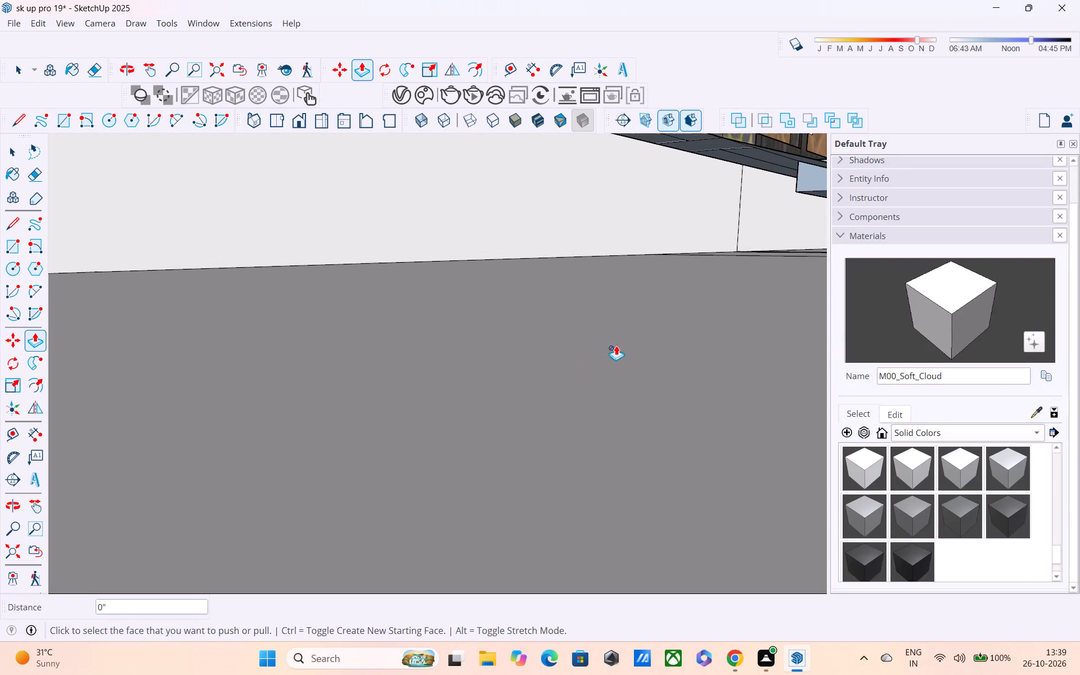
scroll(672, 326, down, 9)
scroll(692, 316, up, 1)
scroll(692, 316, down, 9)
middle_drag(700, 336, 551, 344)
scroll(601, 311, up, 1)
scroll(604, 310, down, 4)
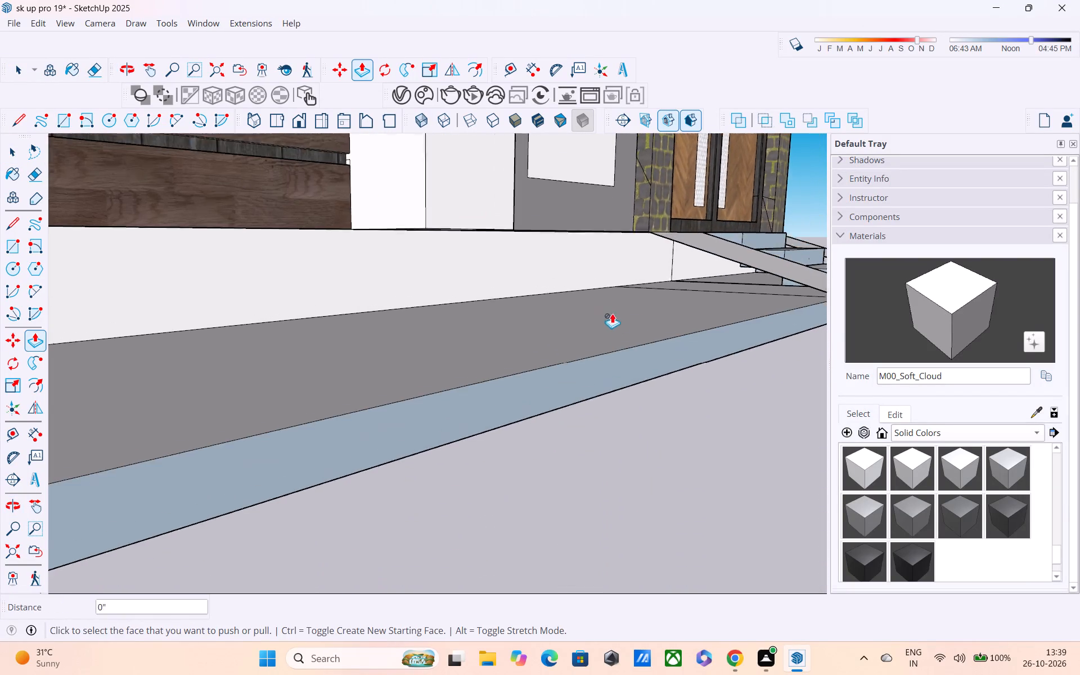
scroll(612, 313, down, 2)
middle_drag(701, 302, 569, 310)
scroll(600, 302, down, 3)
middle_drag(636, 298, 636, 318)
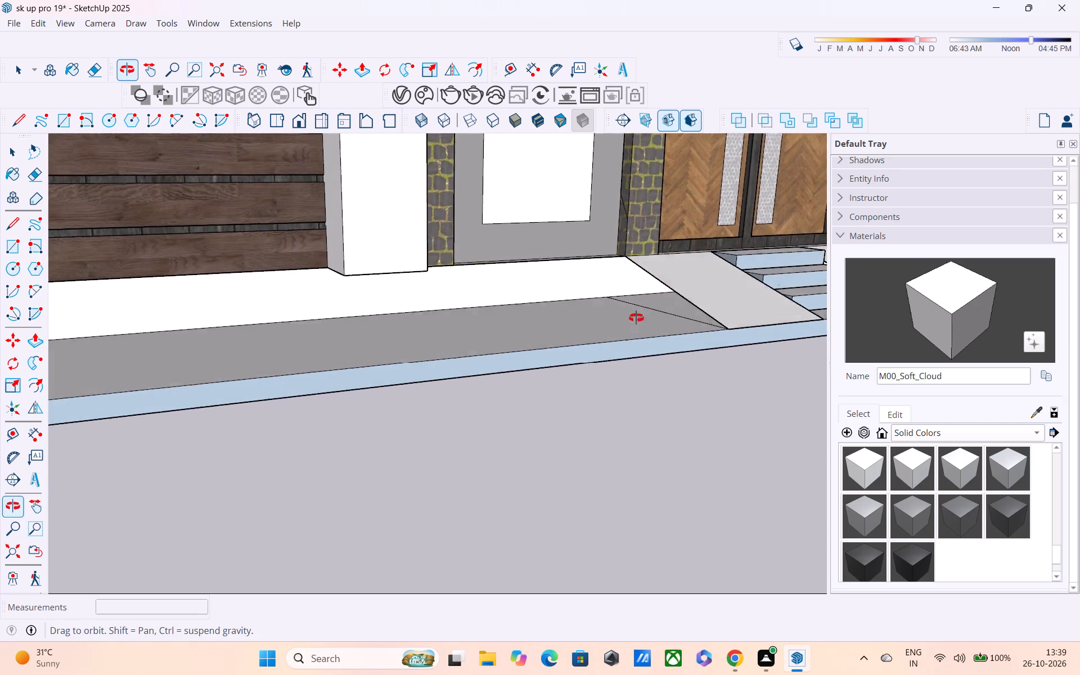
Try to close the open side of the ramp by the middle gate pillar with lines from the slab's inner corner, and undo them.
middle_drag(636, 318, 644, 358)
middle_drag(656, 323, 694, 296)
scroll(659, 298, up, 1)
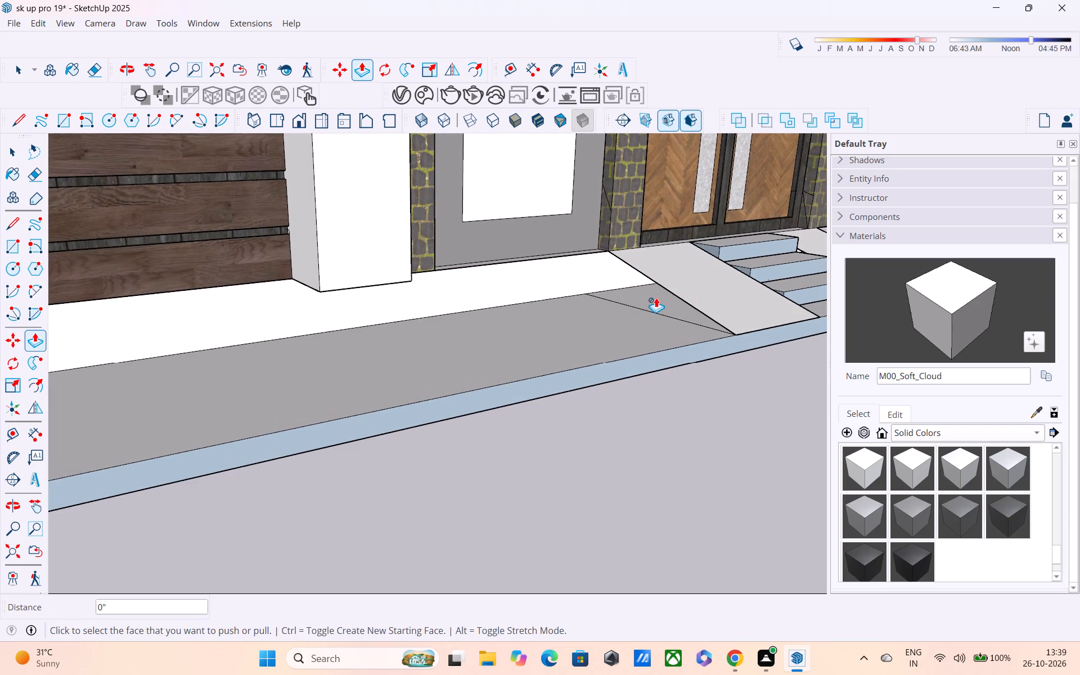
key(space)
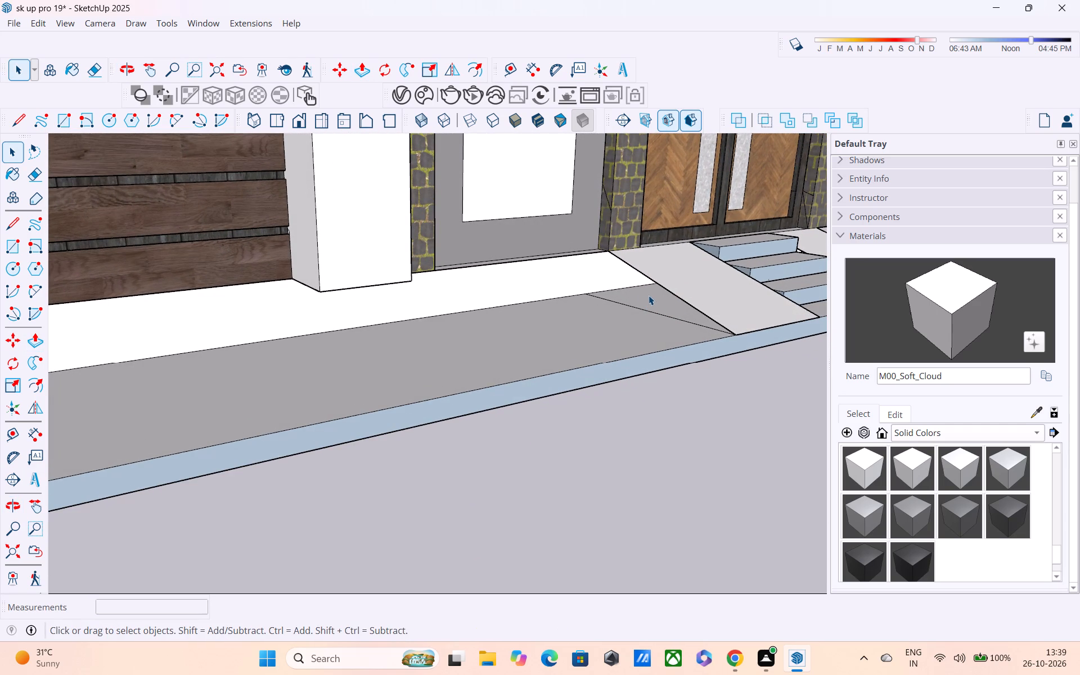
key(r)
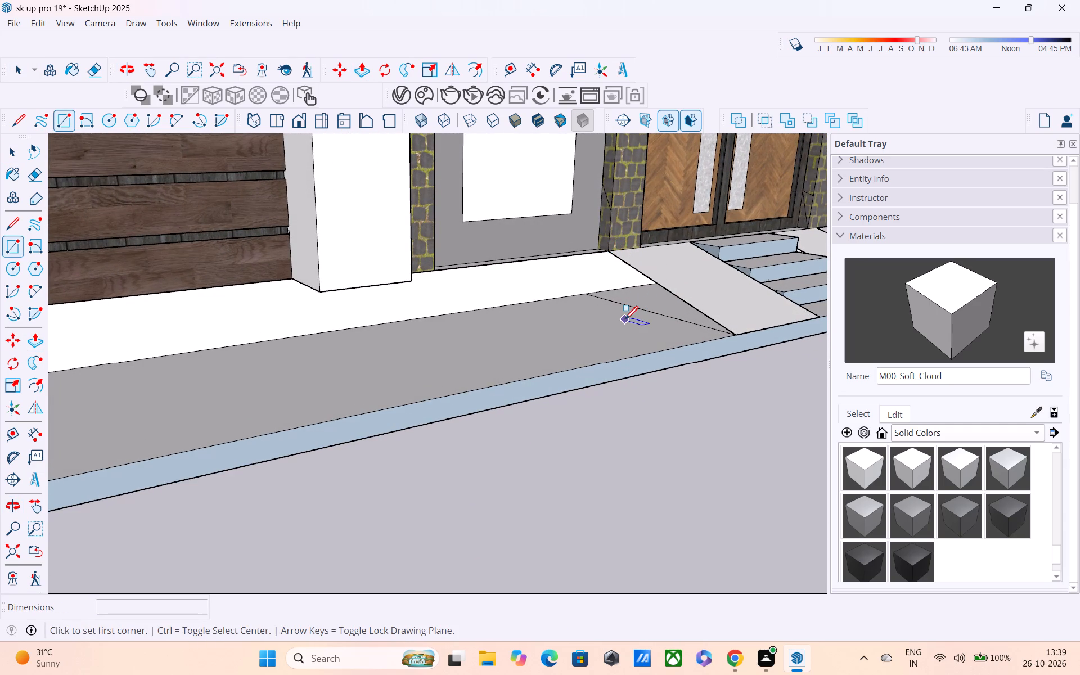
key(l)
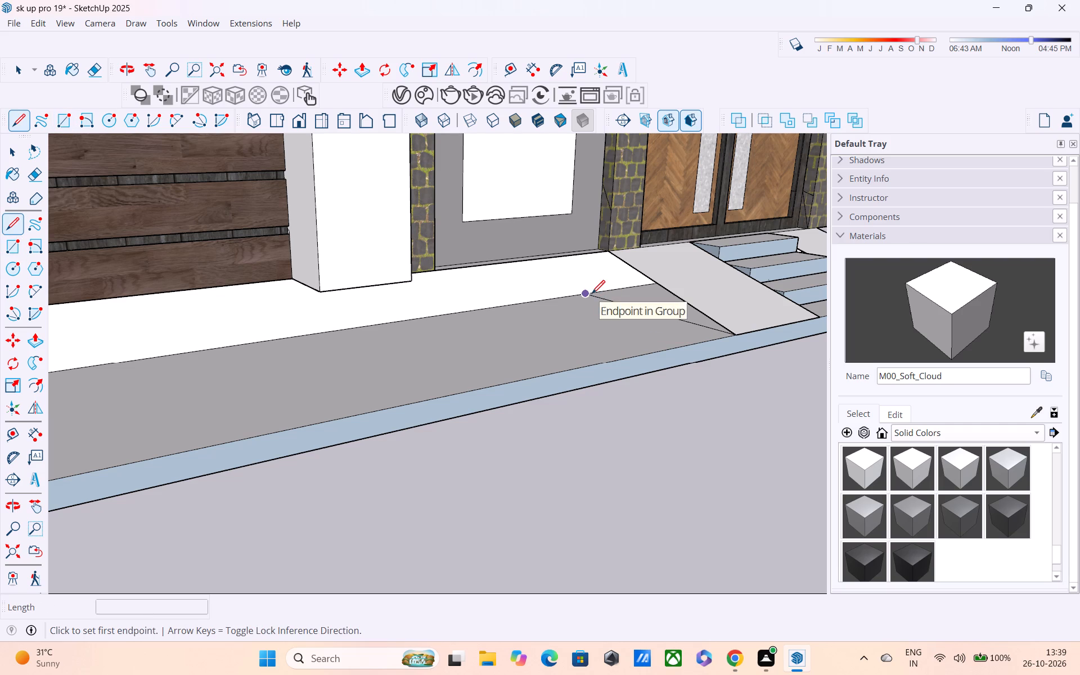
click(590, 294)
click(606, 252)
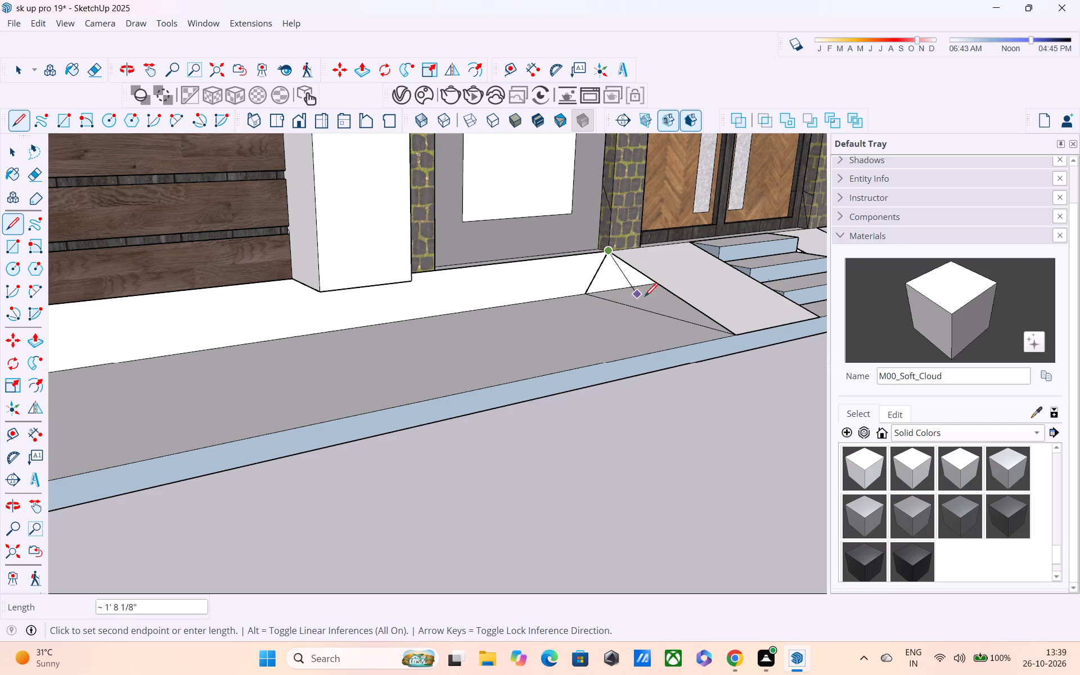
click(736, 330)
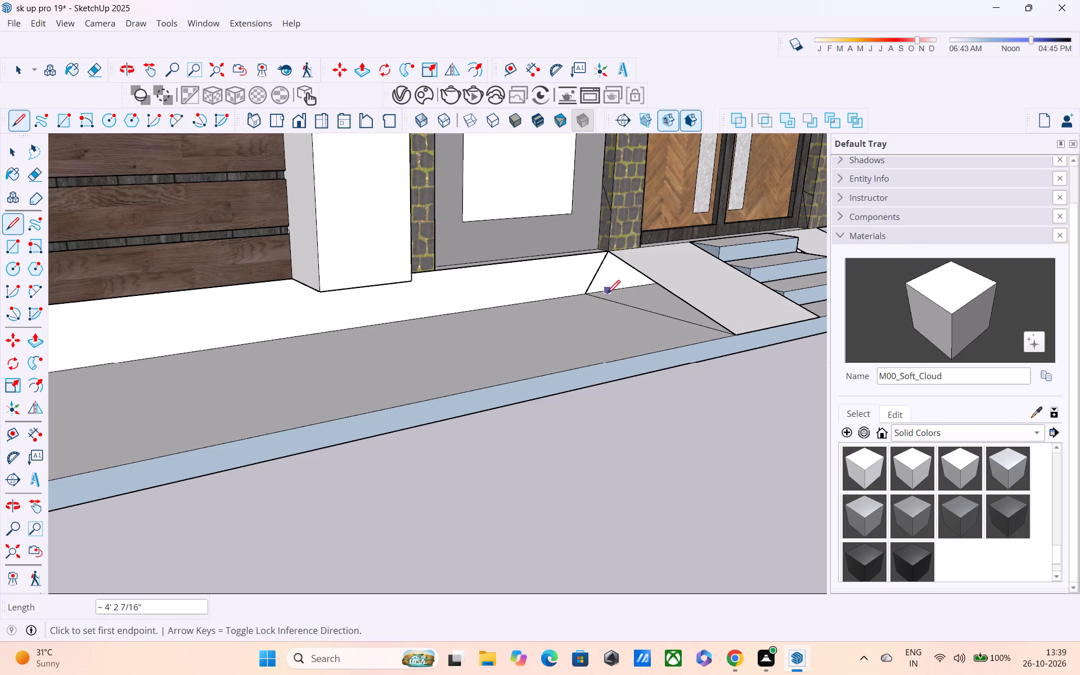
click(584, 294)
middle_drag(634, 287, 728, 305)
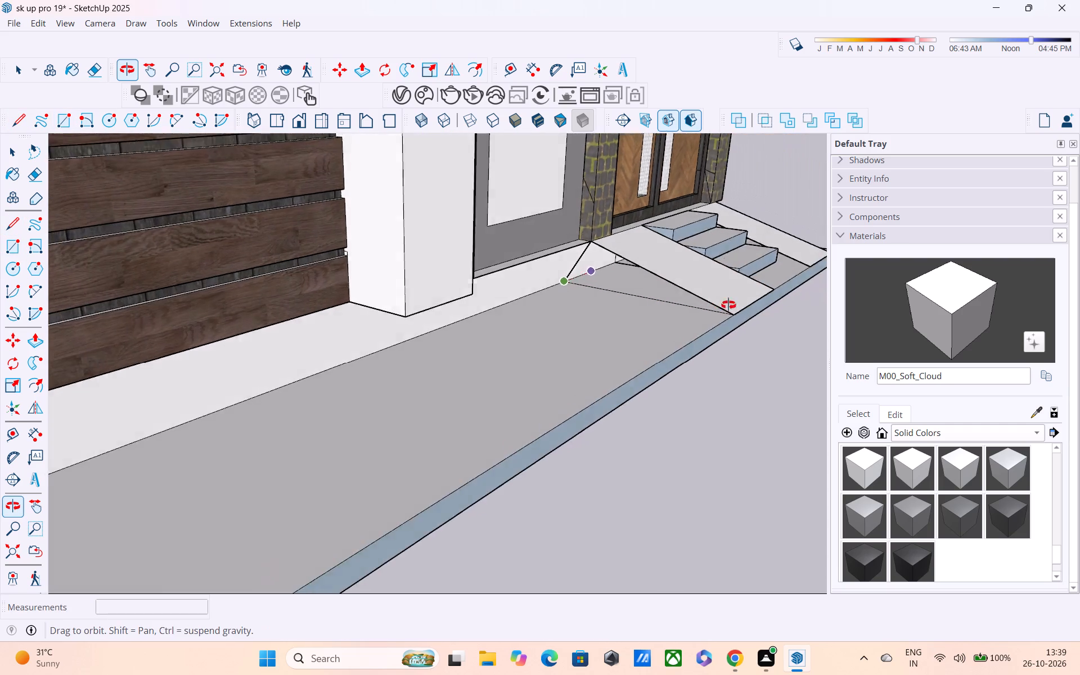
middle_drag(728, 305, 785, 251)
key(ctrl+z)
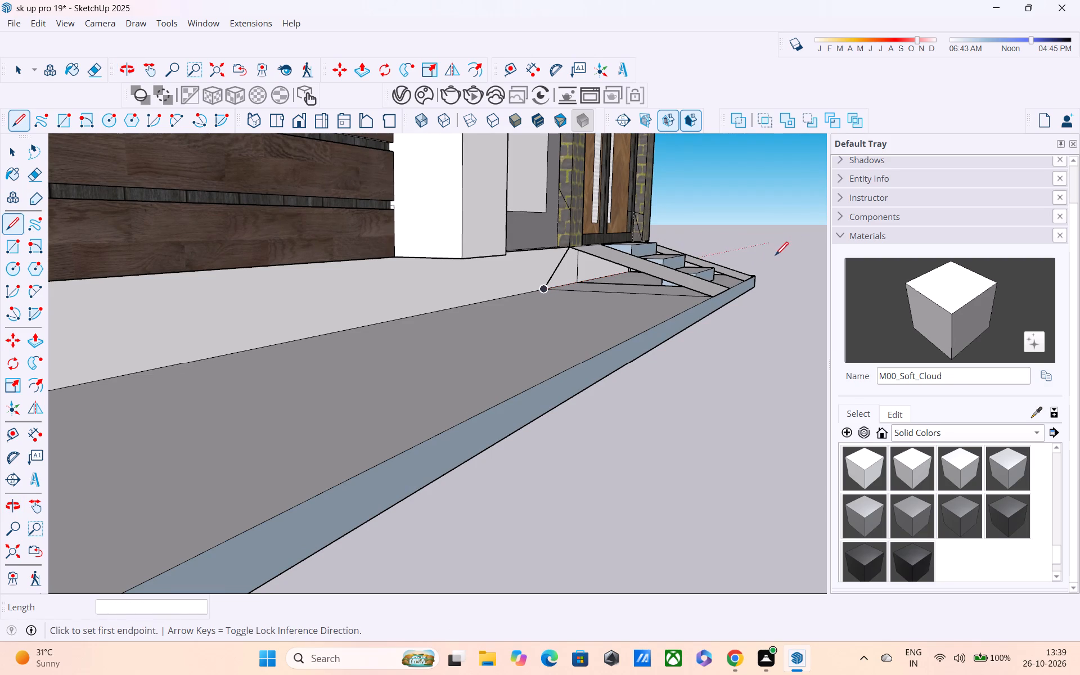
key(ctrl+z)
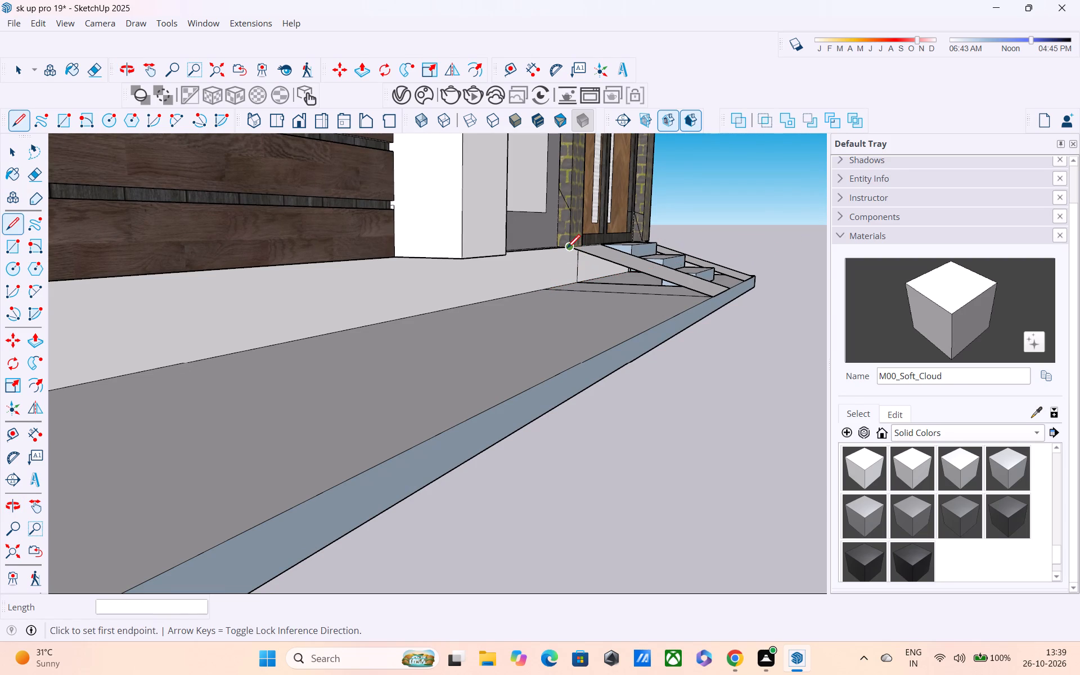
Close the side of the ramp by the middle gate pillar with a 1' 3" vertical line and a 4' 1/8" base line.
click(567, 249)
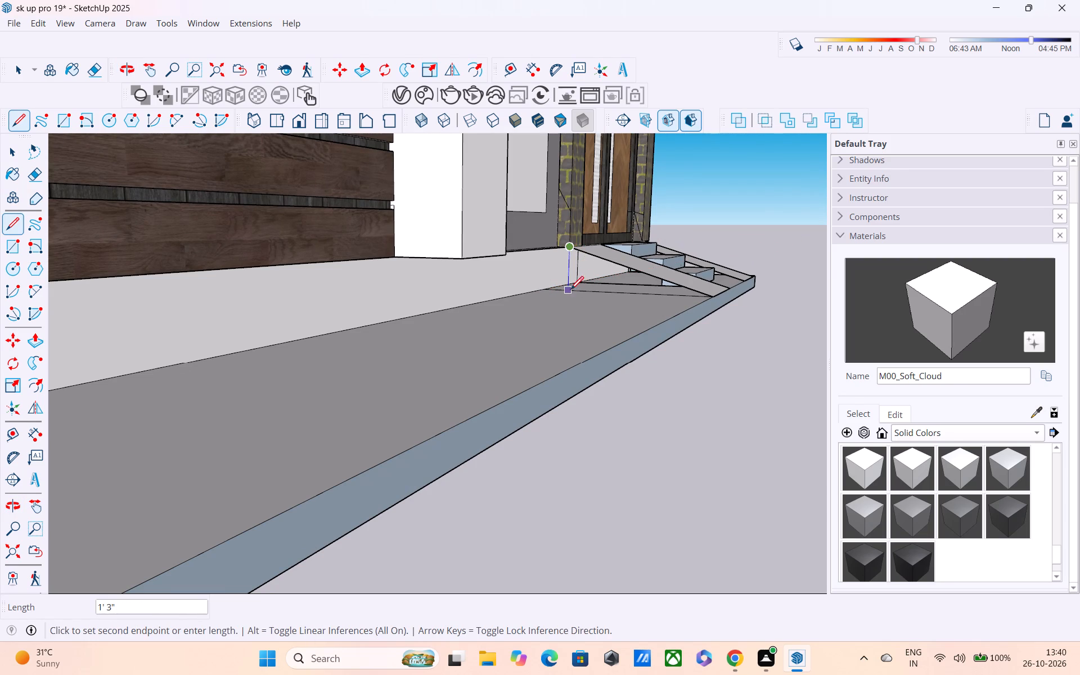
click(567, 291)
click(713, 298)
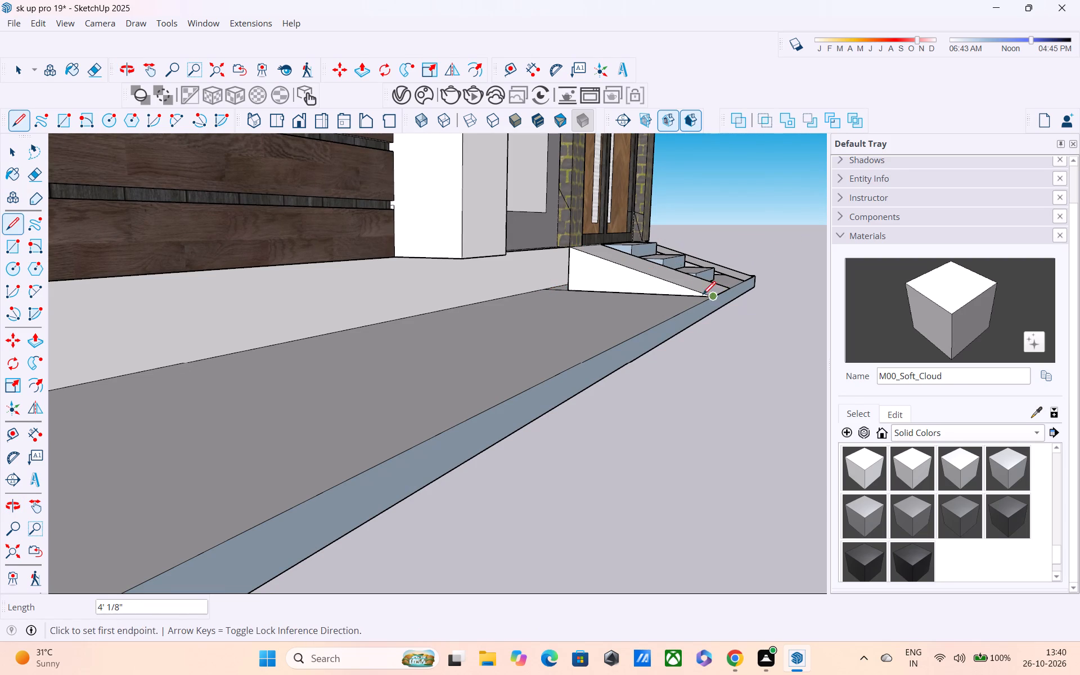
Close the outer side of the ramp at the house's corner with a triangular face on a base line of 4' 1/8".
middle_drag(594, 281, 473, 280)
scroll(606, 253, down, 3)
middle_drag(654, 260, 442, 280)
scroll(557, 284, down, 3)
middle_drag(683, 277, 481, 288)
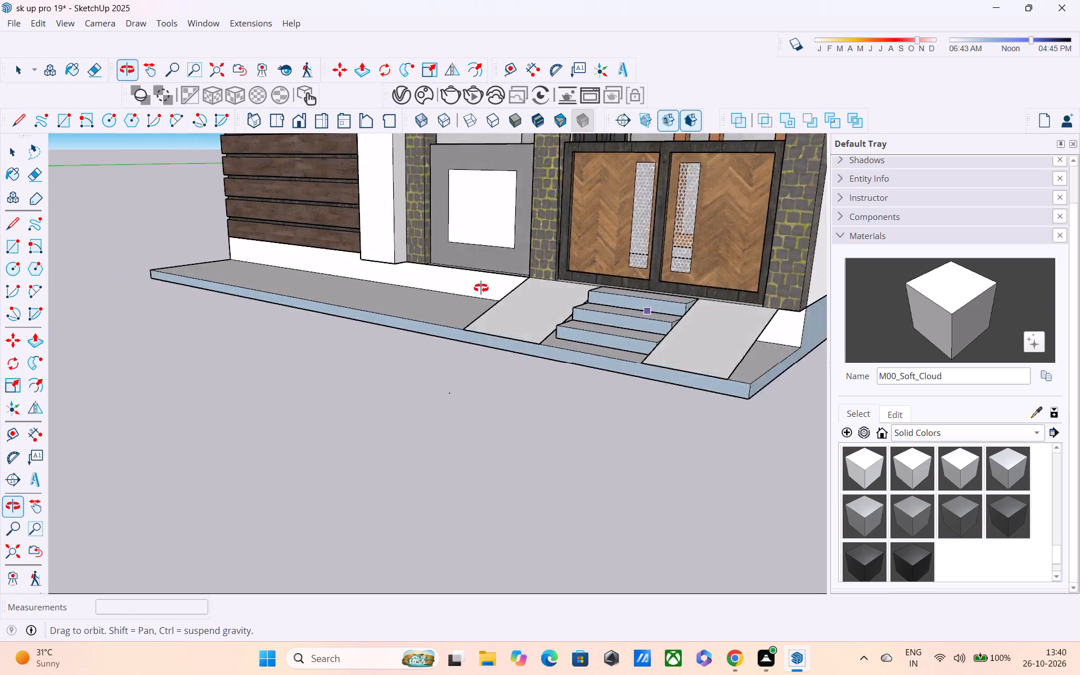
middle_drag(481, 288, 323, 269)
scroll(323, 269, up, 1)
click(445, 402)
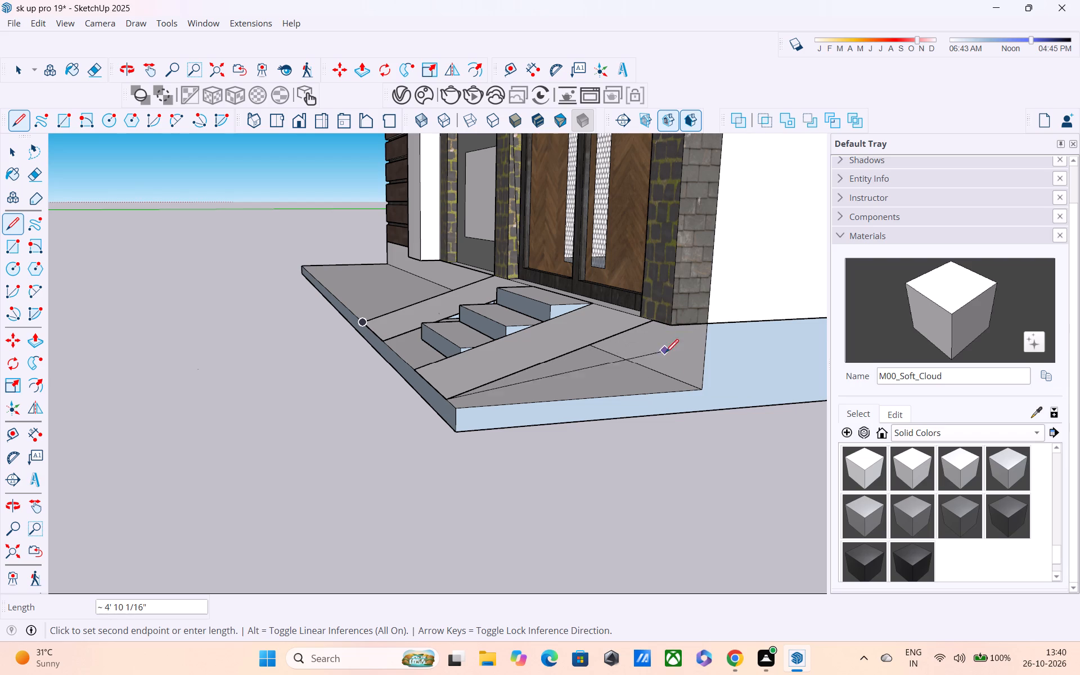
click(647, 390)
click(654, 325)
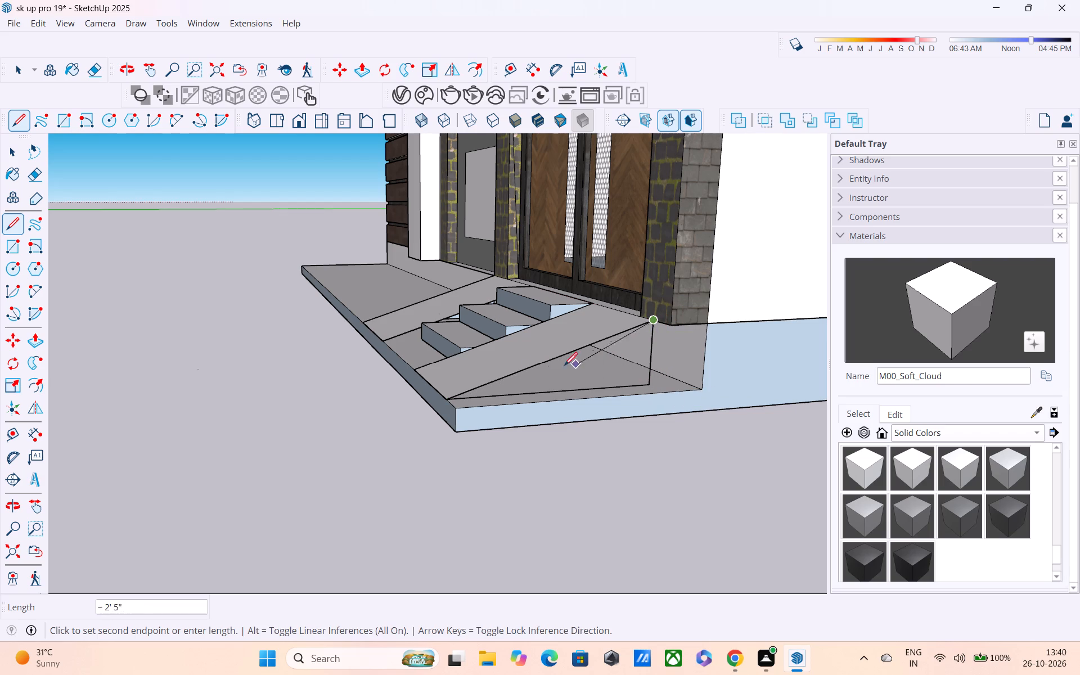
click(448, 396)
Examine the ramps' side faces and where the ramps meet the entry steps and the plinth.
middle_drag(544, 389, 718, 407)
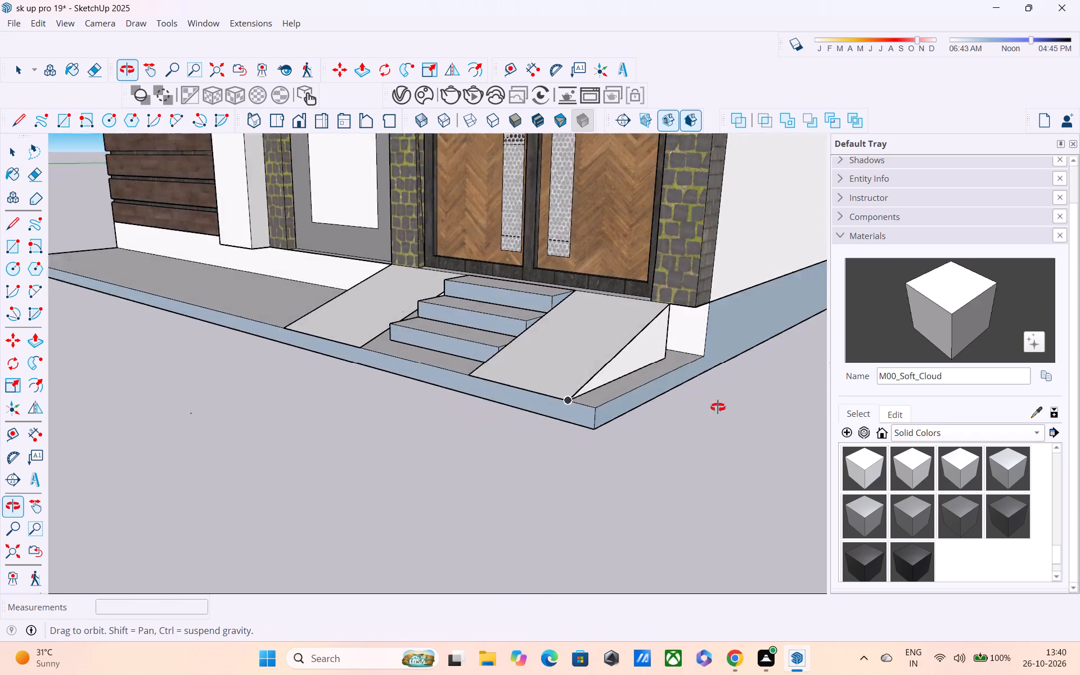
middle_drag(718, 407, 778, 447)
scroll(499, 380, up, 3)
middle_drag(472, 373, 571, 487)
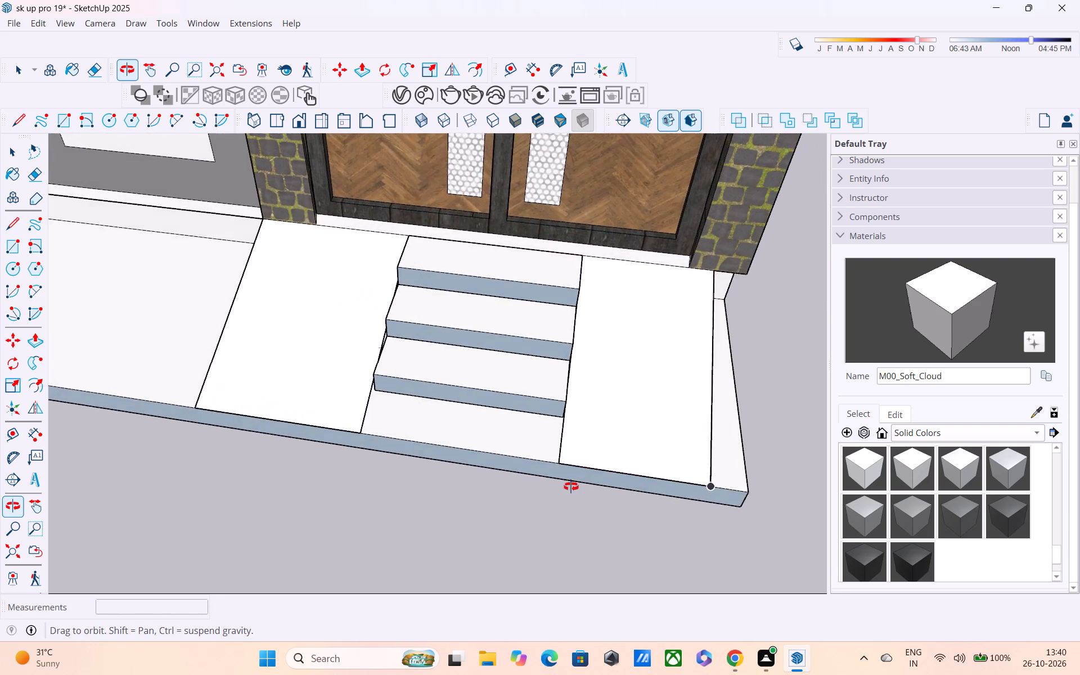
middle_drag(571, 487, 571, 480)
scroll(377, 367, up, 3)
middle_drag(397, 323, 253, 274)
scroll(411, 288, up, 4)
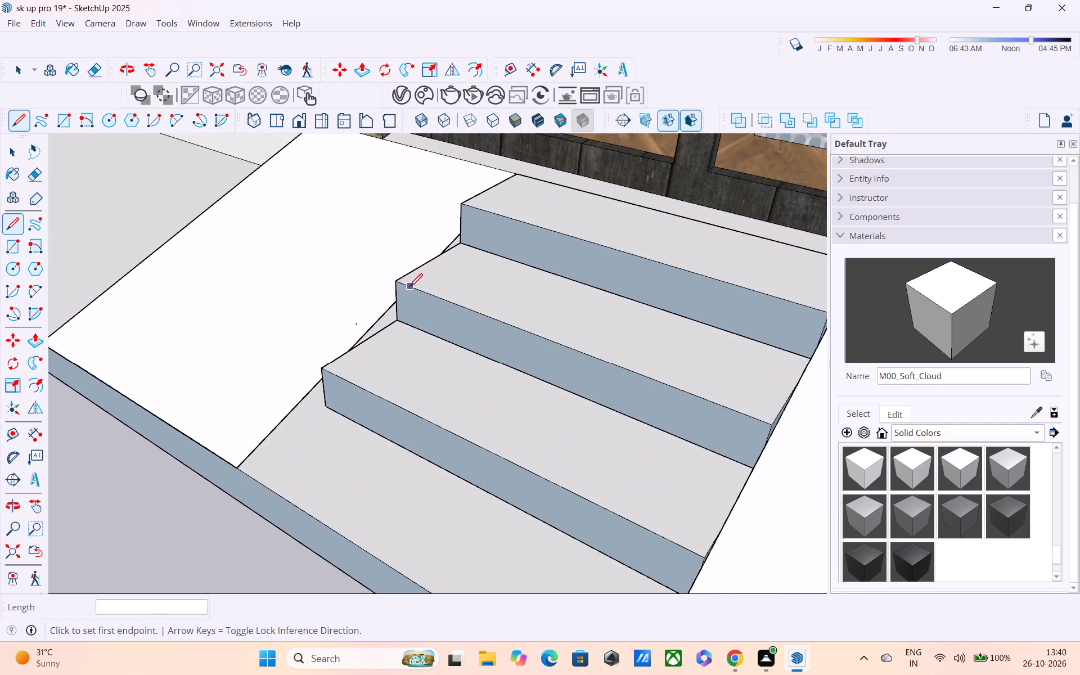
middle_drag(395, 301, 354, 251)
scroll(356, 258, up, 2)
scroll(375, 315, up, 2)
scroll(376, 326, down, 3)
scroll(414, 389, down, 2)
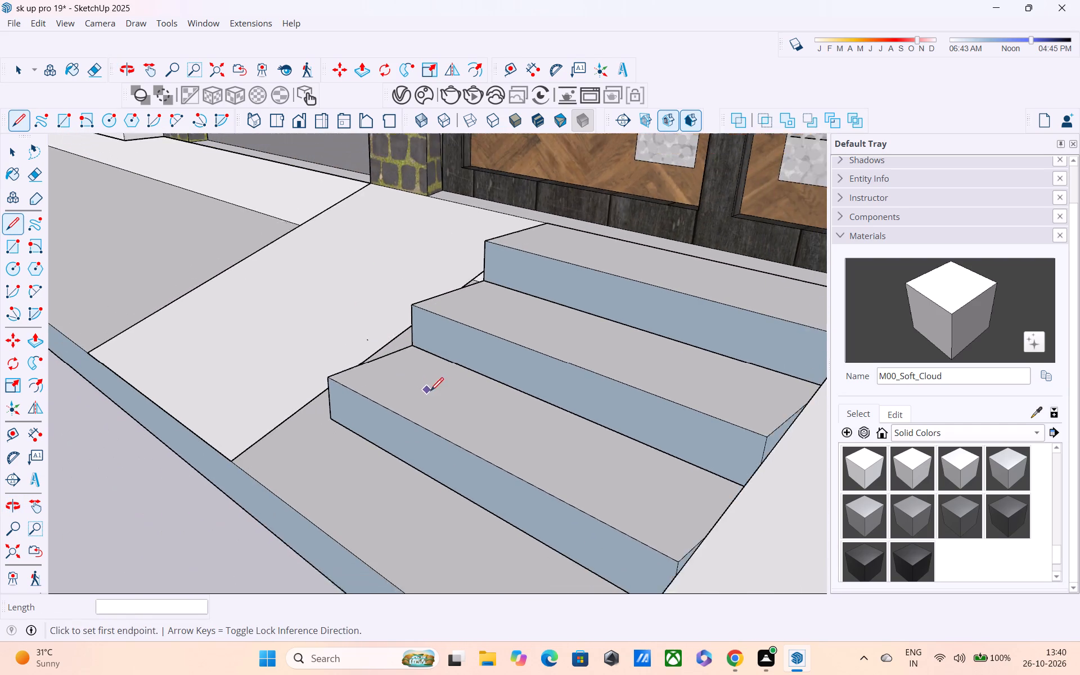
scroll(430, 392, down, 12)
key(space)
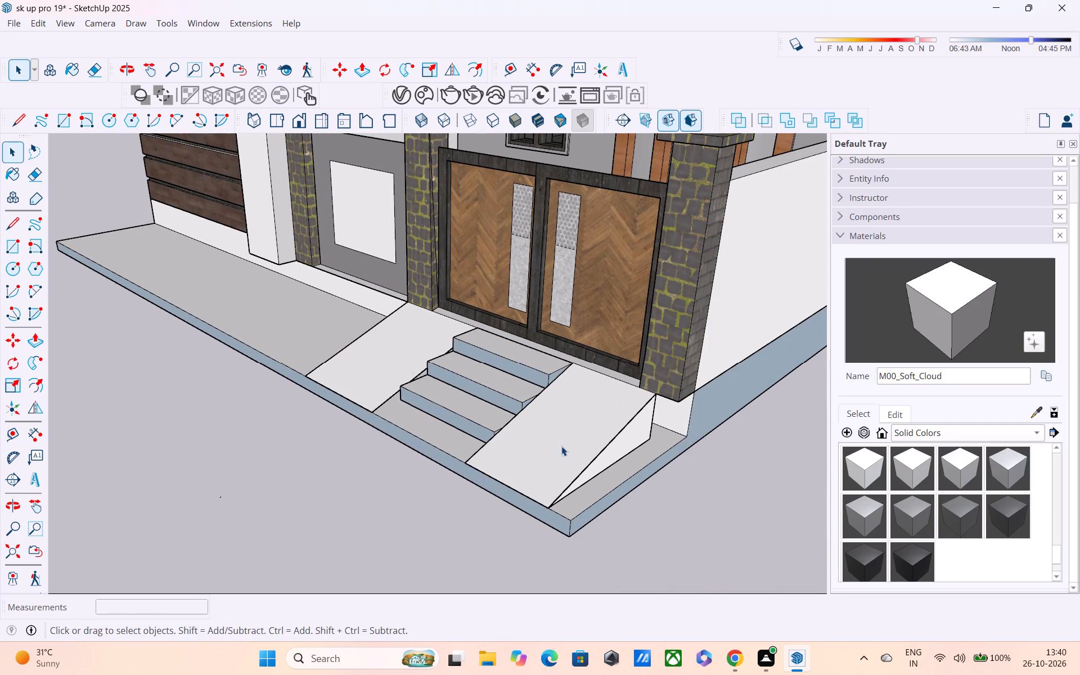
middle_drag(598, 438, 337, 330)
scroll(447, 371, up, 4)
middle_drag(467, 371, 409, 371)
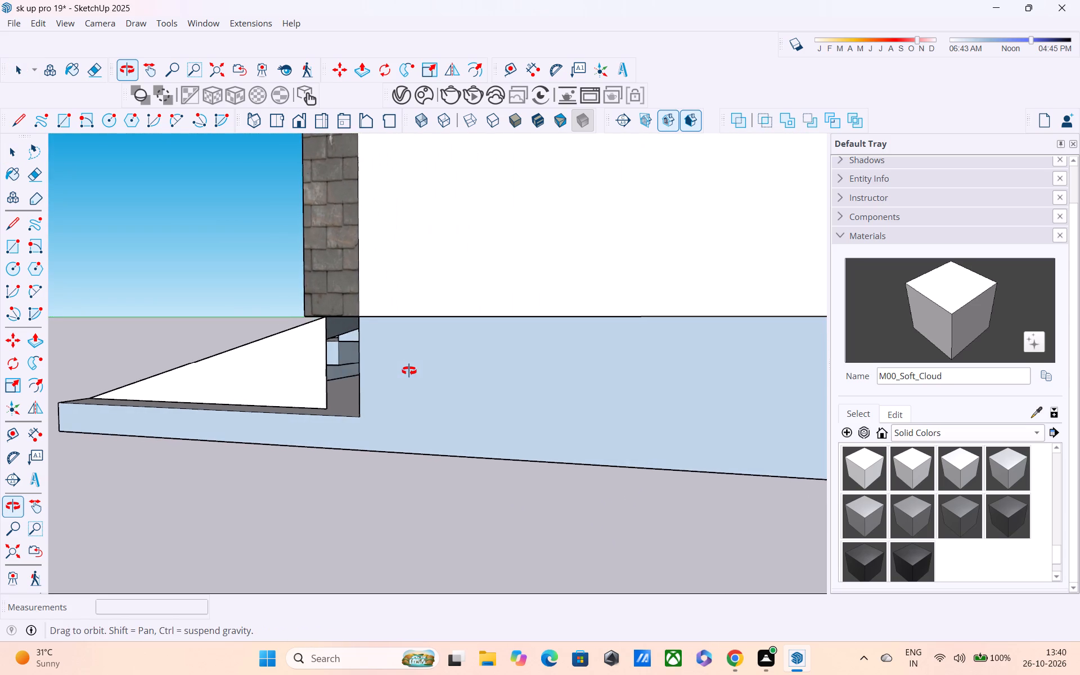
middle_drag(409, 371, 1053, 515)
Open the plinth group and pull its front face forward to the back edge of the ramp's side by the middle gate pillar.
middle_drag(559, 415, 798, 258)
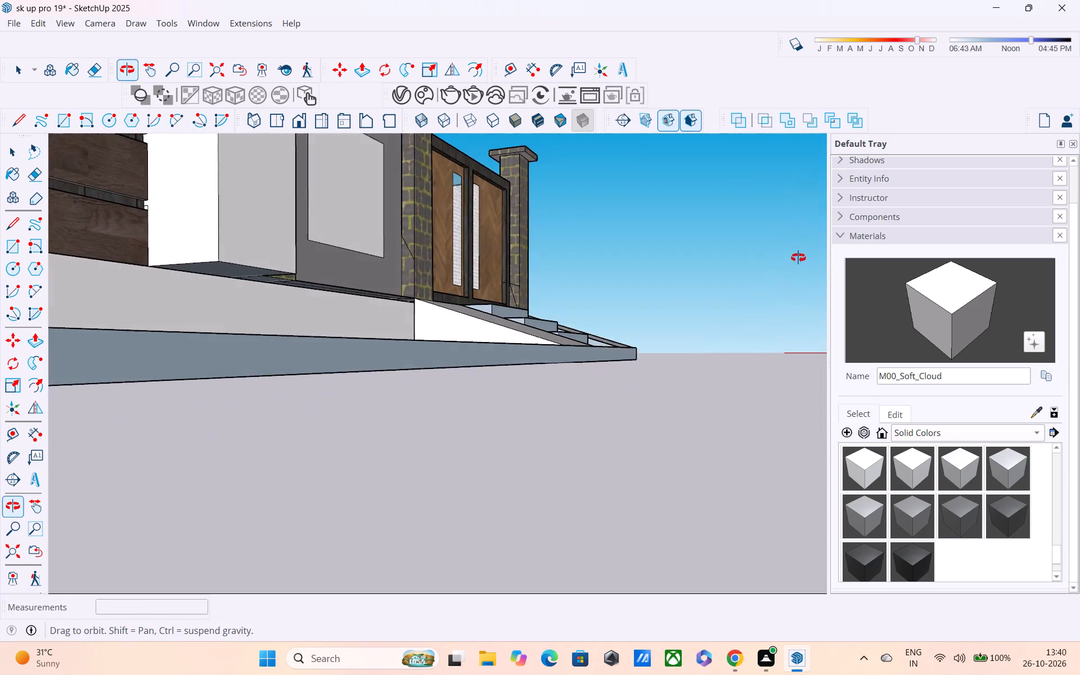
middle_drag(798, 258, 884, 269)
click(206, 341)
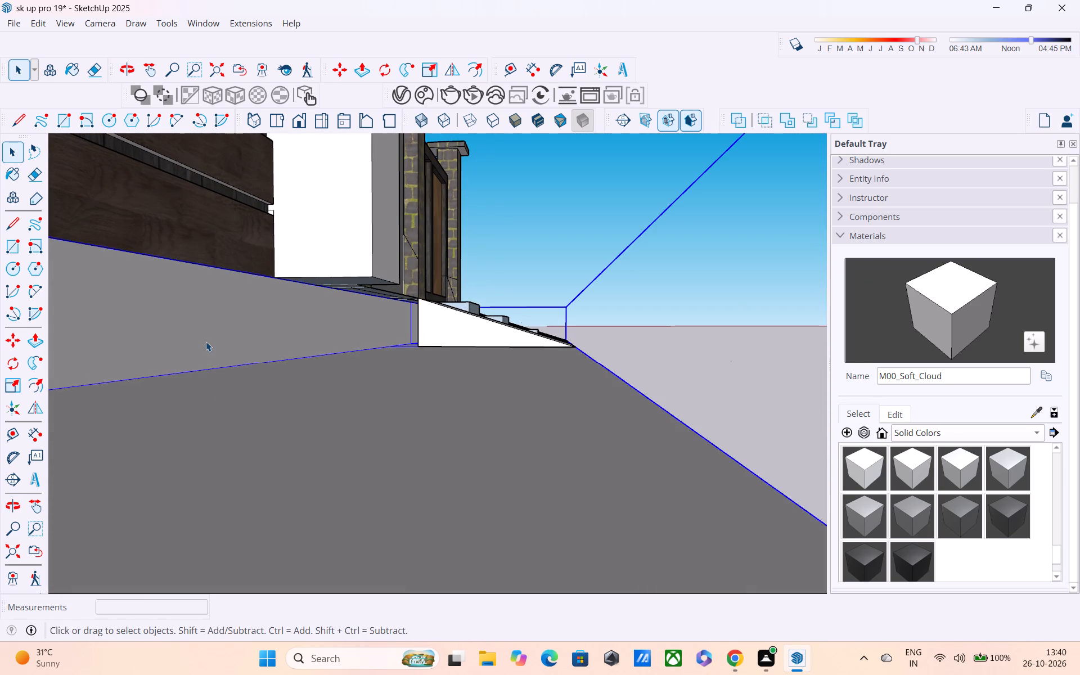
double_click(202, 340)
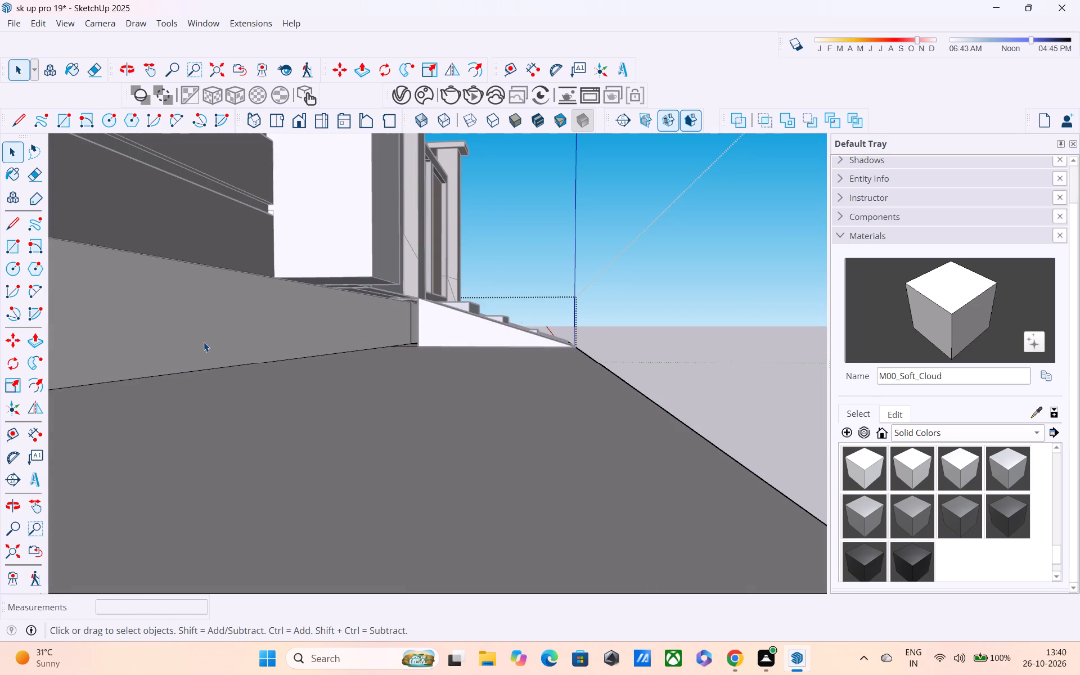
key(p)
click(197, 327)
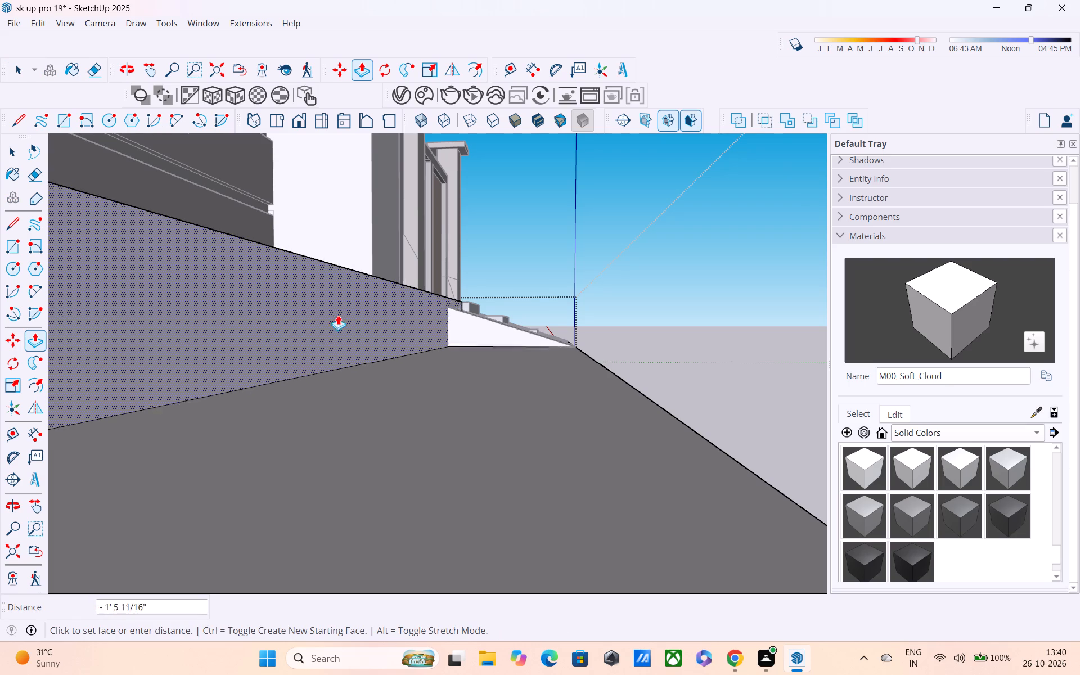
key(Escape)
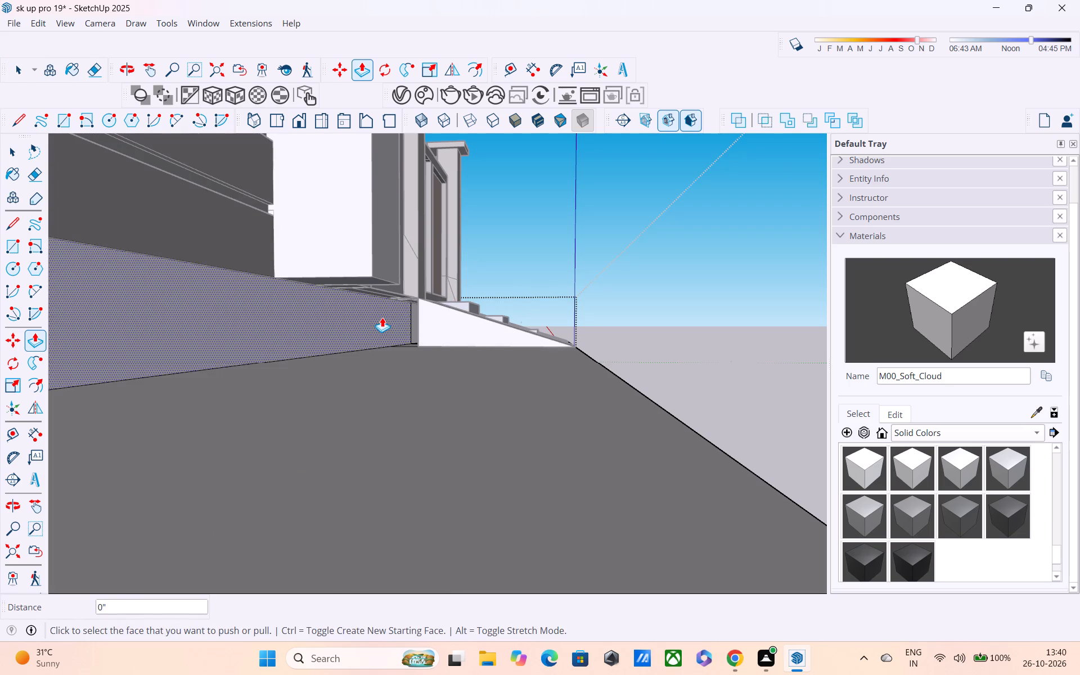
click(382, 317)
middle_drag(438, 314, 268, 321)
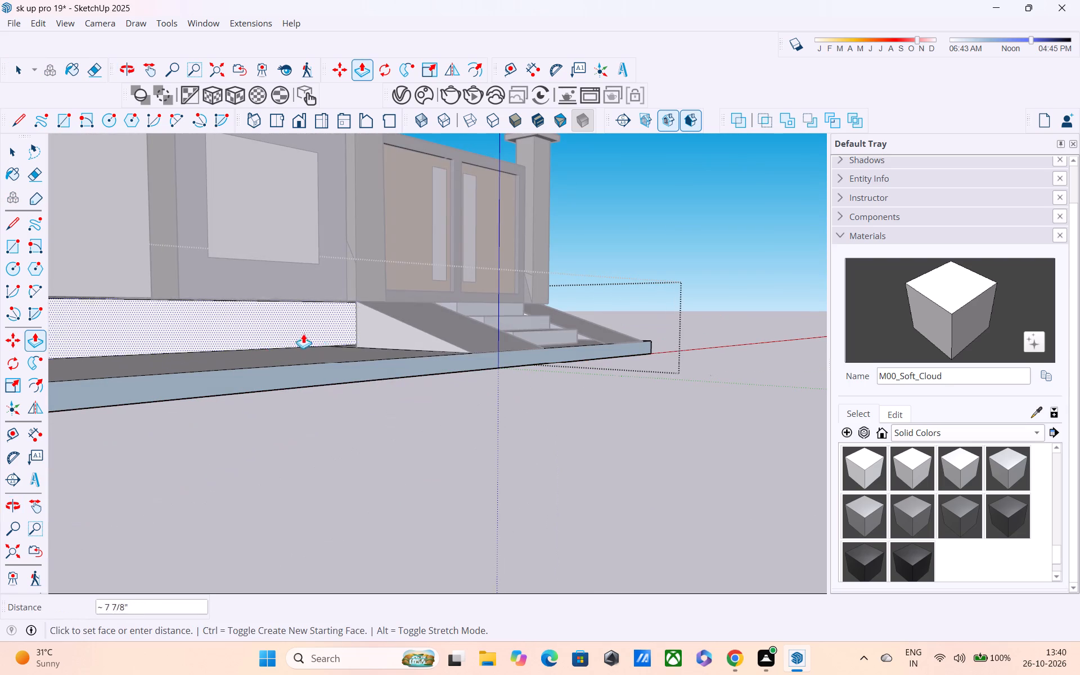
key(Escape)
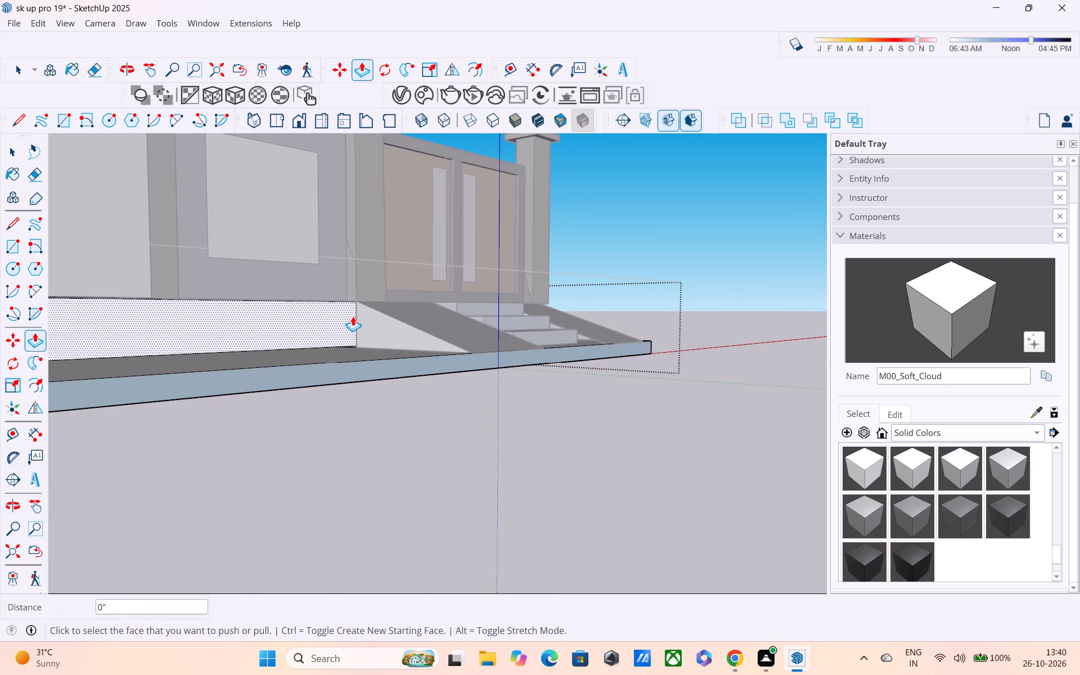
middle_drag(353, 318, 405, 362)
scroll(365, 358, up, 6)
click(355, 339)
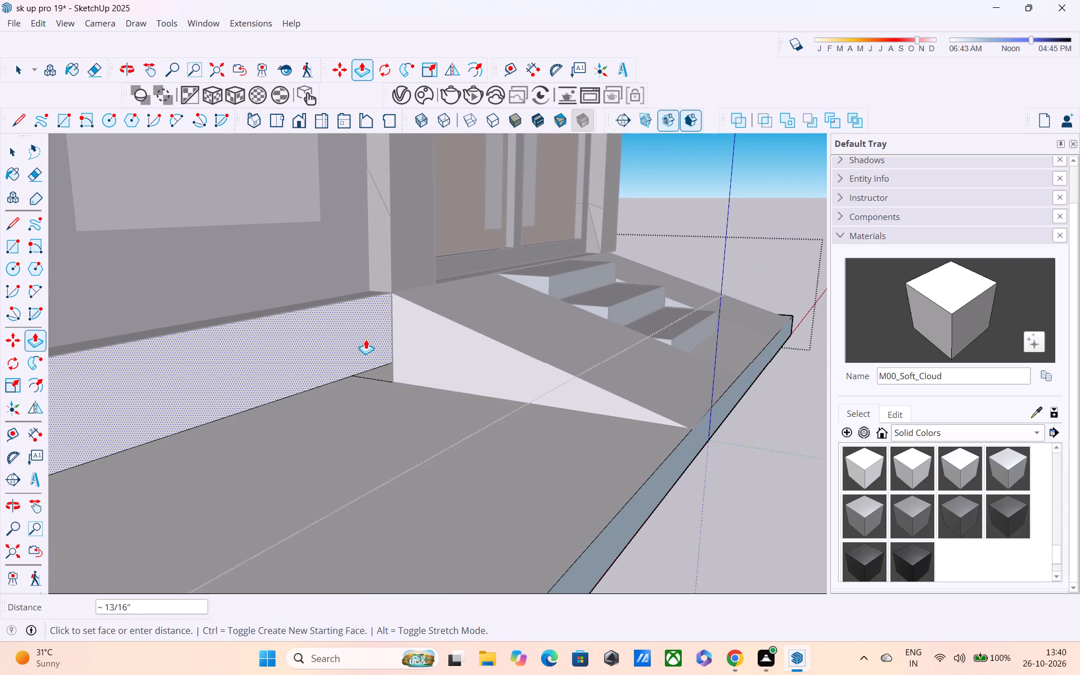
click(393, 337)
scroll(412, 337, down, 4)
middle_drag(546, 323, 397, 326)
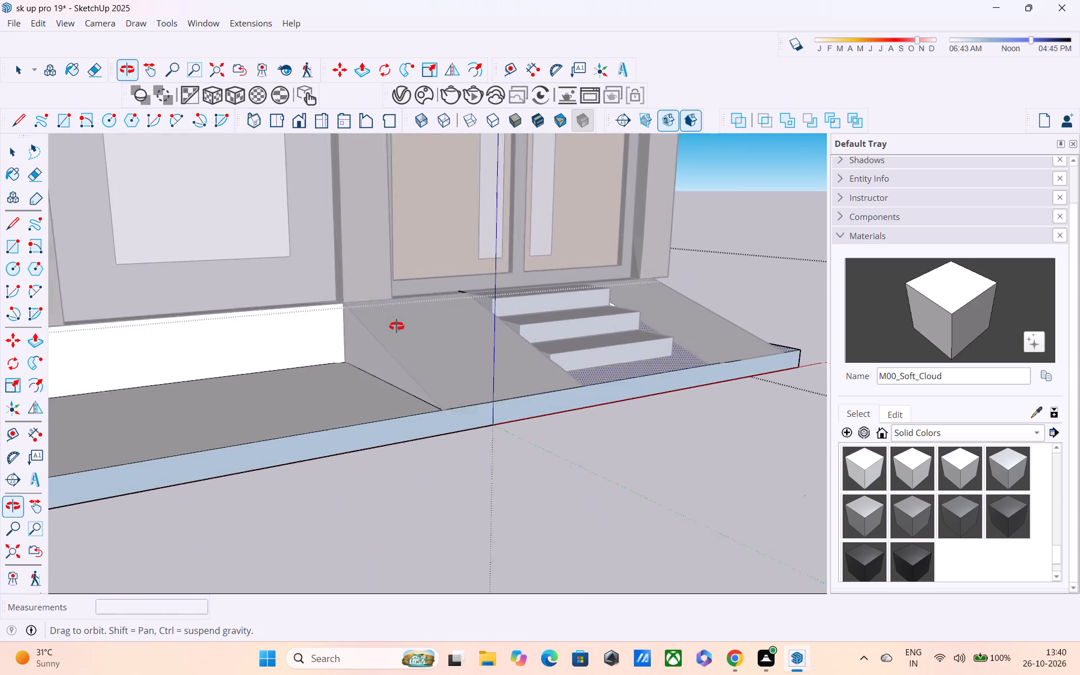
middle_drag(397, 326, 392, 326)
key(space)
click(748, 184)
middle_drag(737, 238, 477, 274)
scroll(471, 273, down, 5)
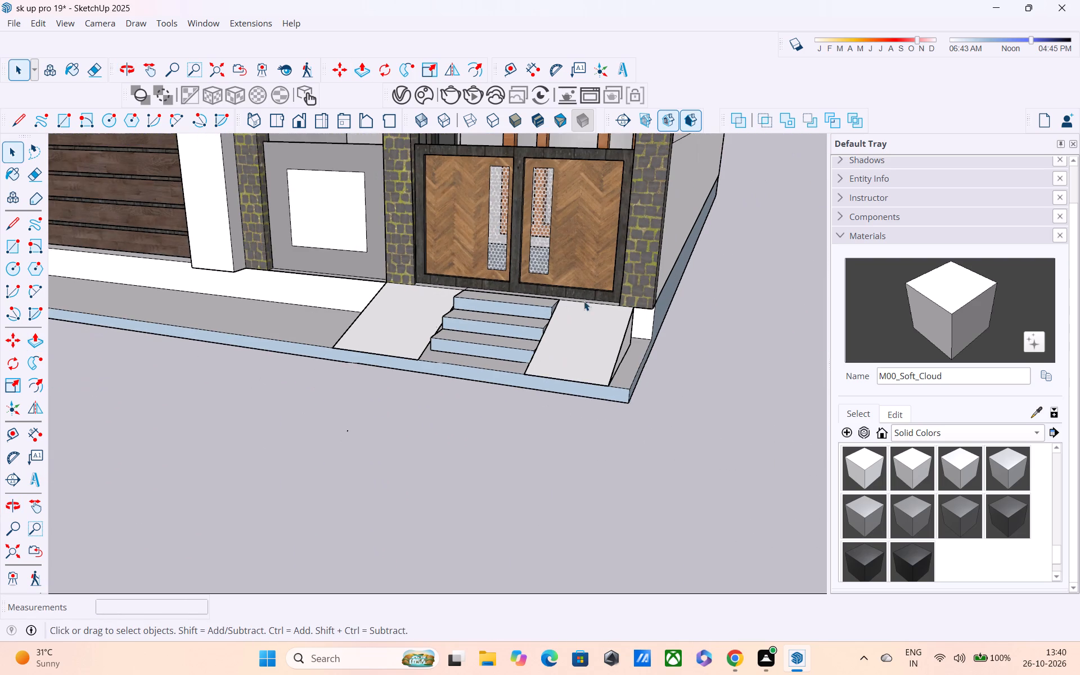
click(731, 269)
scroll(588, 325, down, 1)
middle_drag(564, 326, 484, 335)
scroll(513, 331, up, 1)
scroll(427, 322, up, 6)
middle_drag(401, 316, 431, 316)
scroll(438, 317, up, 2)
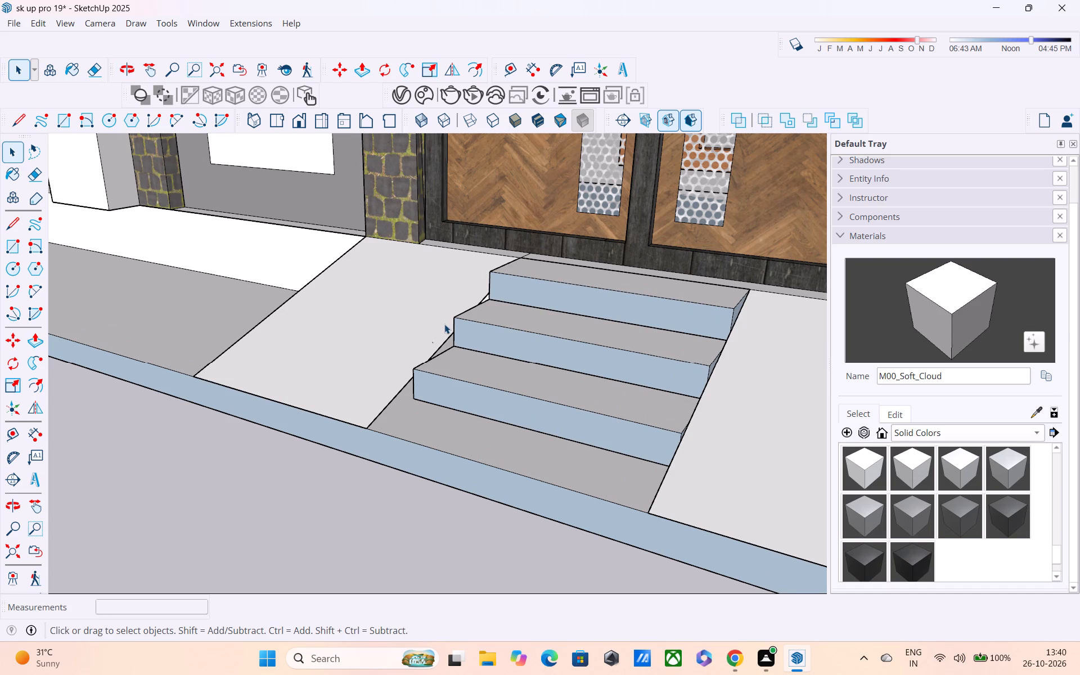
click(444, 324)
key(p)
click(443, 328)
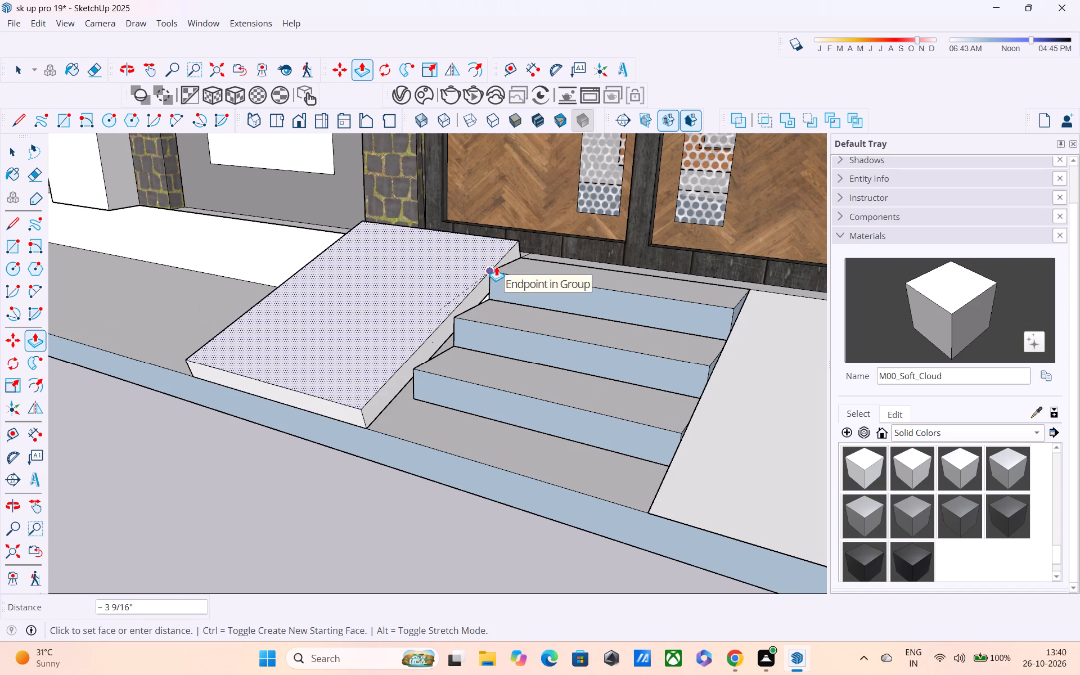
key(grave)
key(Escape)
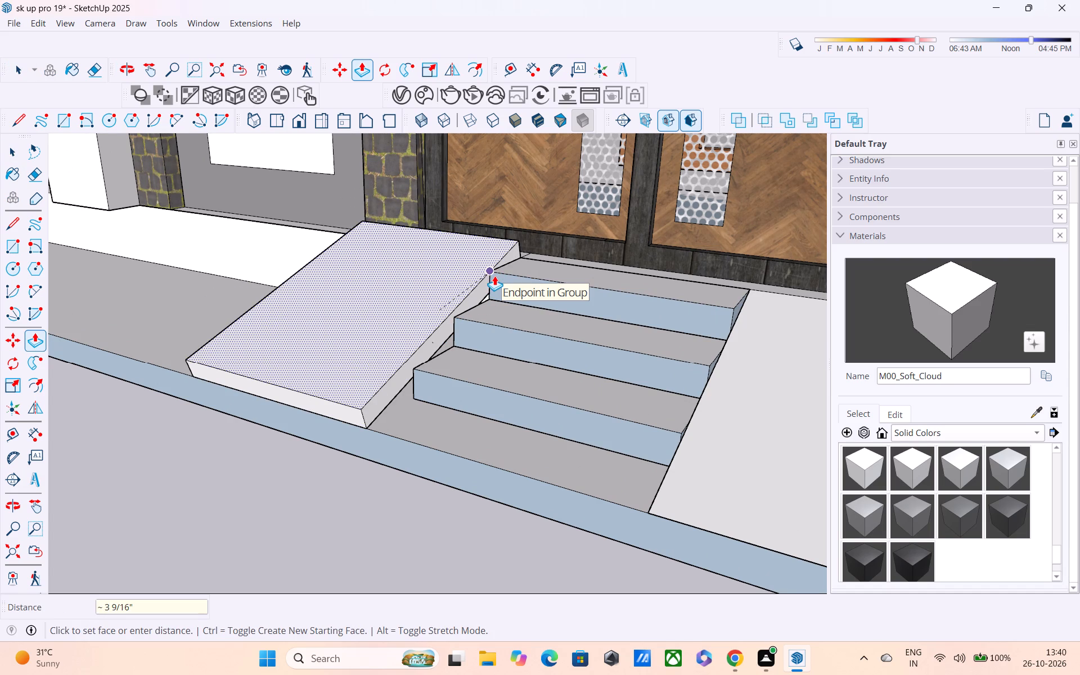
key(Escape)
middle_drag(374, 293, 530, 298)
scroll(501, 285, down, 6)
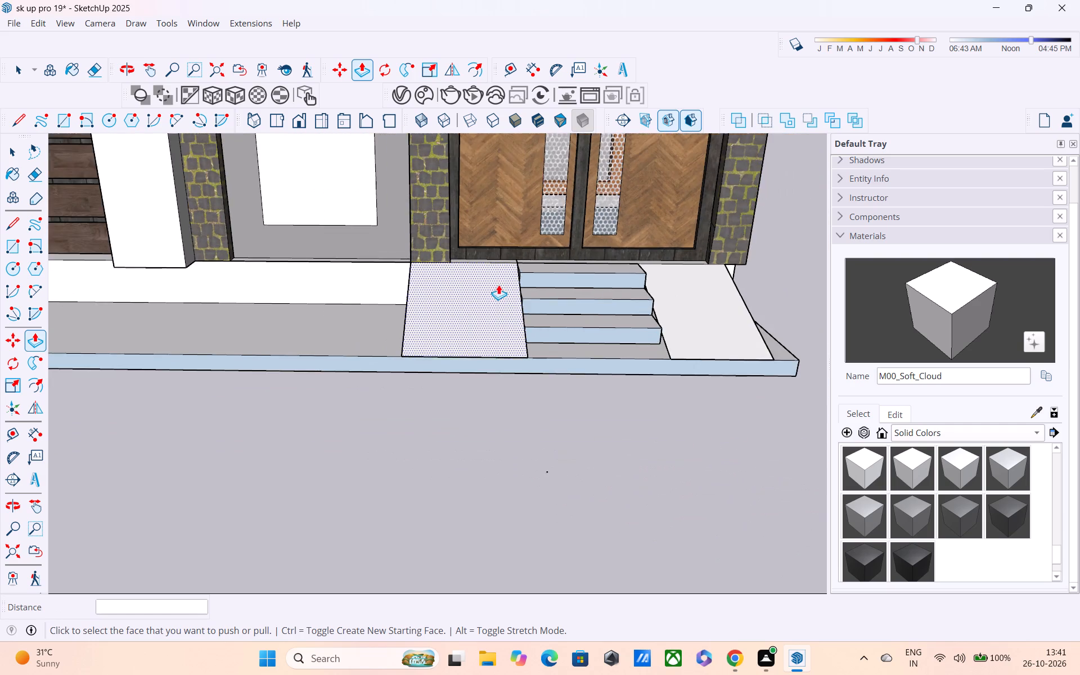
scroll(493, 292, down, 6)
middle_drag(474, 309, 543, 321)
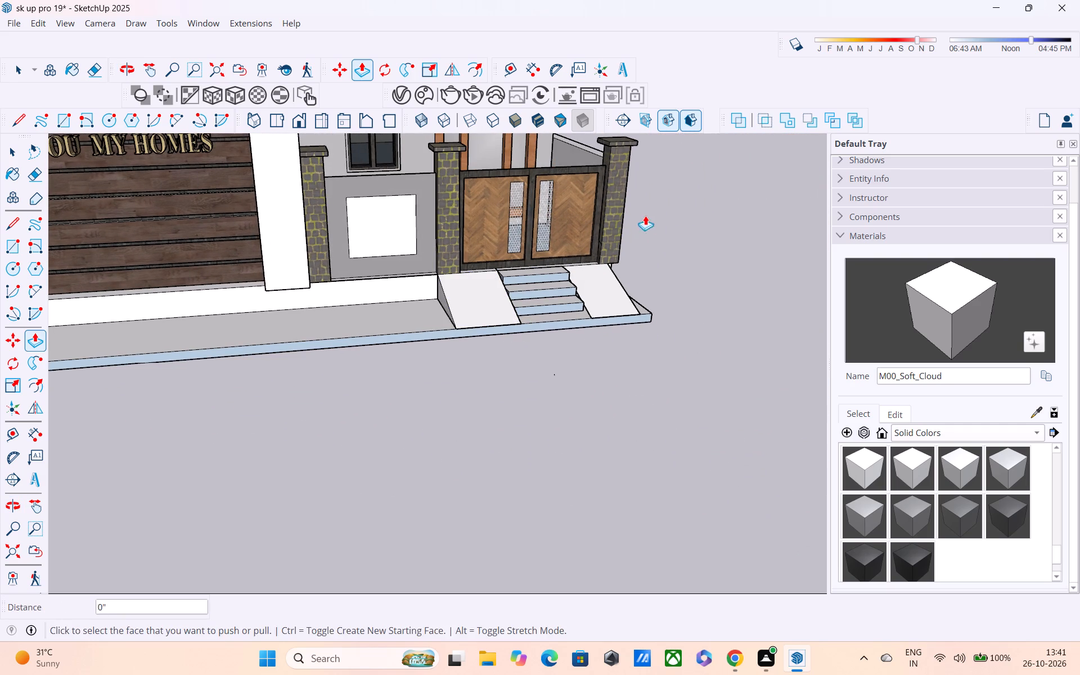
Paint the entry steps' risers and the slab's front edge with the M00_Soft_Cloud material.
key(space)
scroll(529, 279, up, 3)
click(525, 279)
double_click(525, 279)
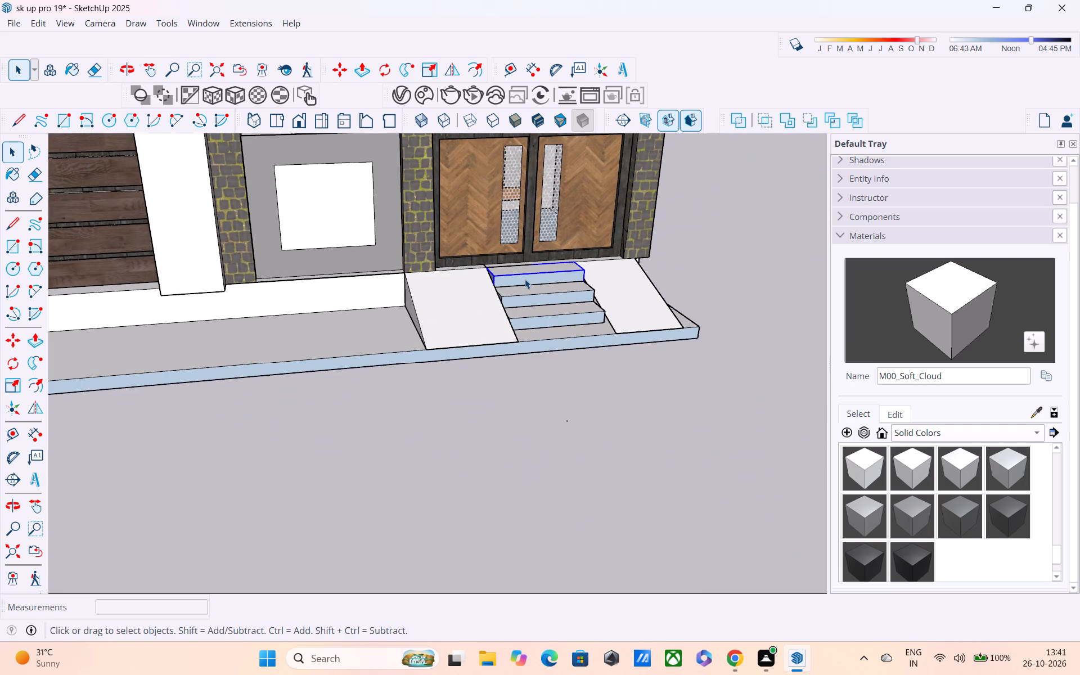
click(525, 279)
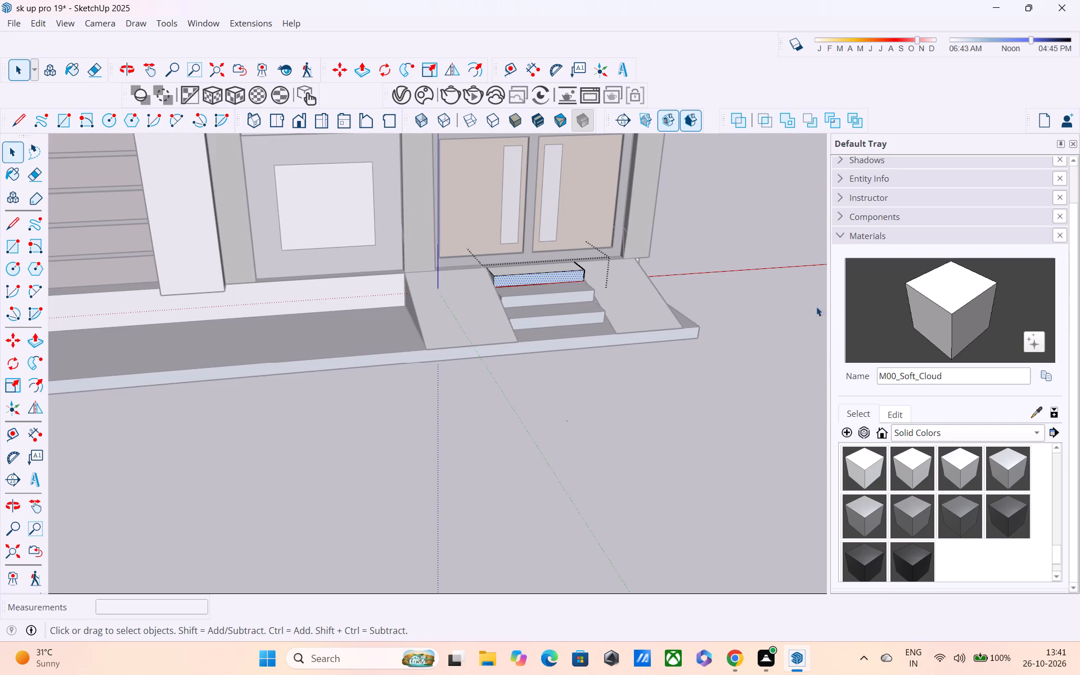
click(934, 311)
click(566, 275)
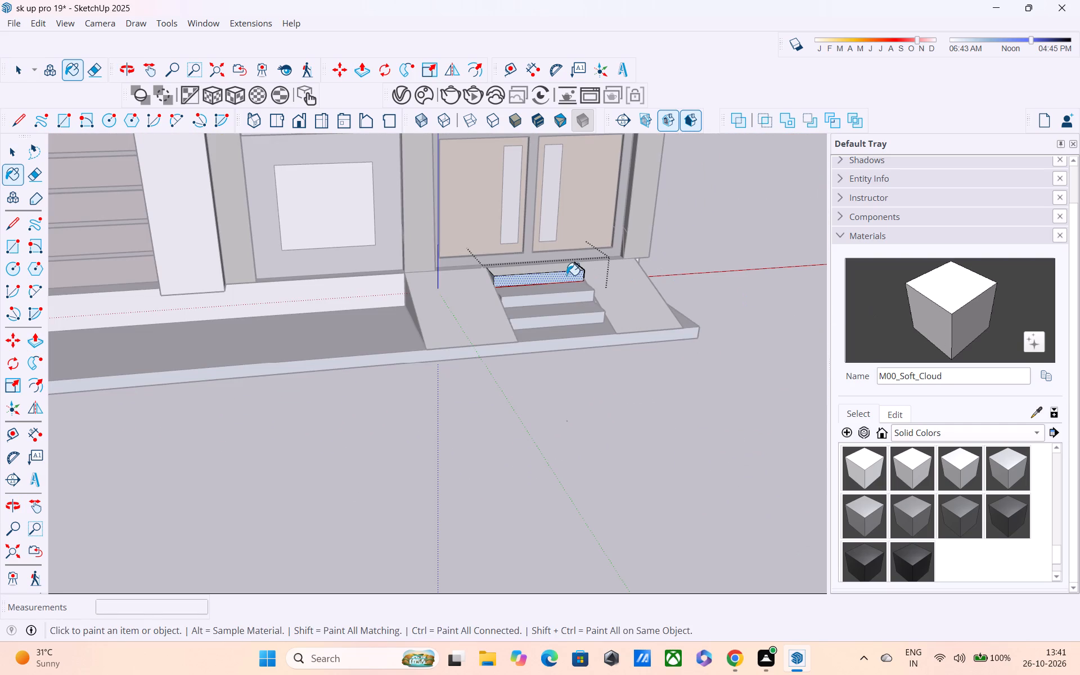
click(557, 294)
key(space)
click(714, 289)
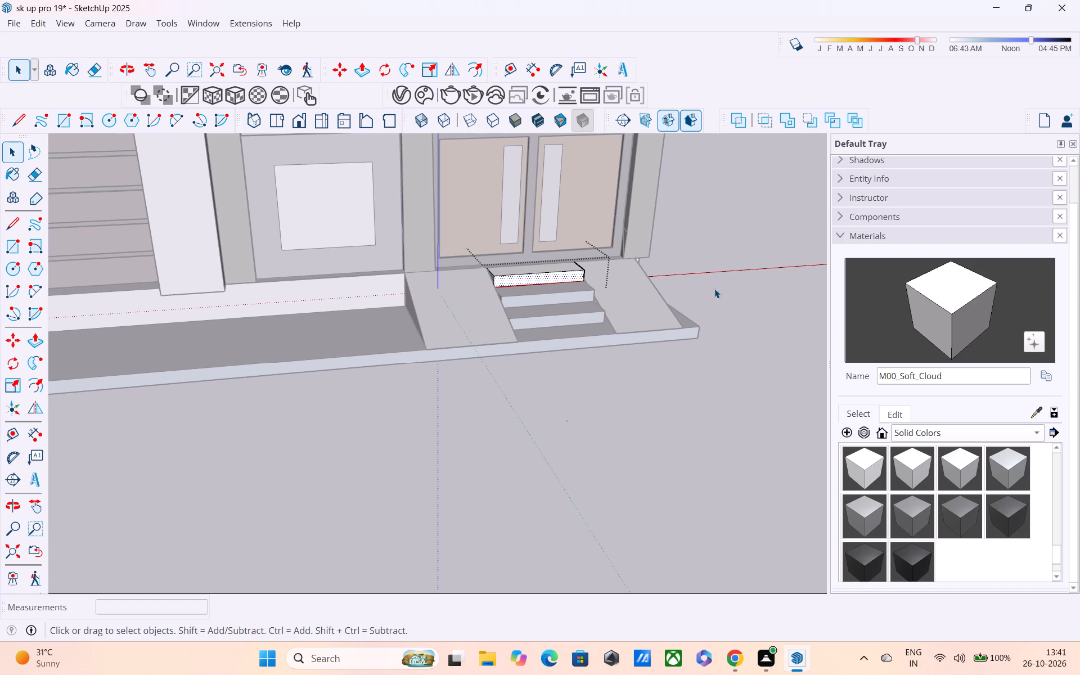
click(949, 326)
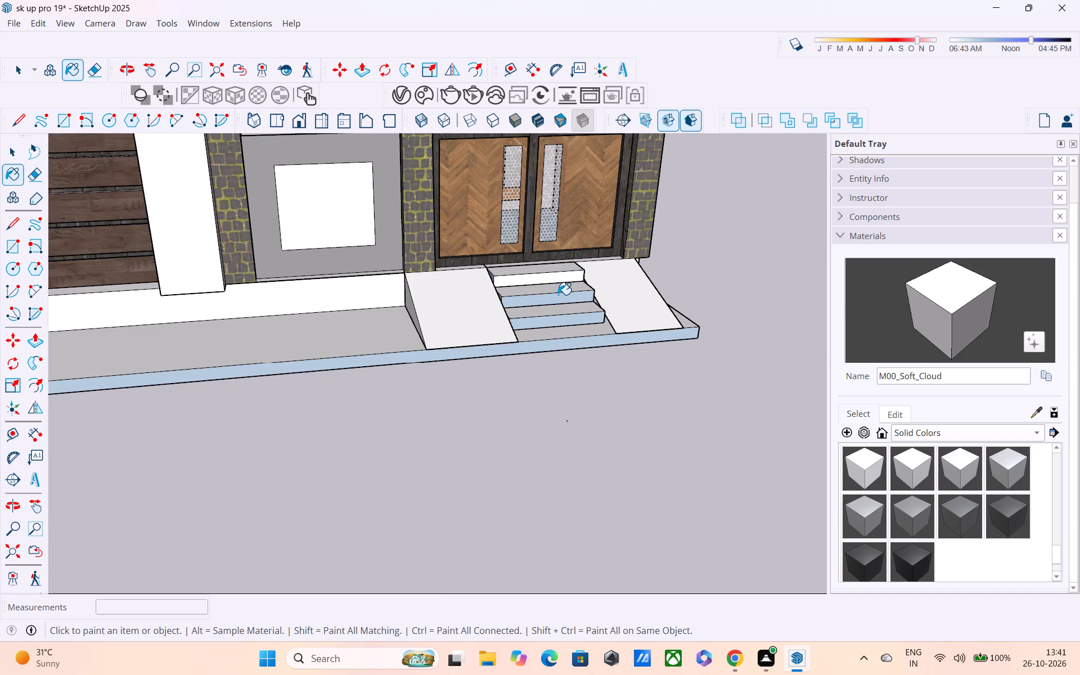
click(558, 295)
click(553, 318)
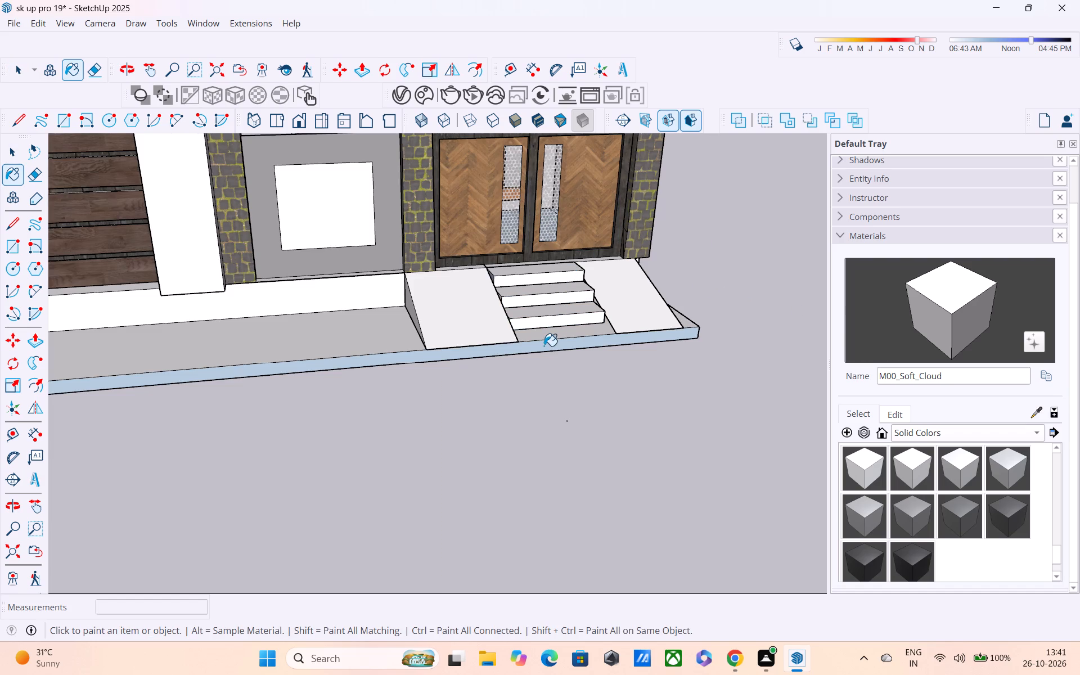
click(544, 346)
middle_drag(427, 318, 551, 315)
scroll(543, 303, down, 3)
scroll(492, 279, up, 3)
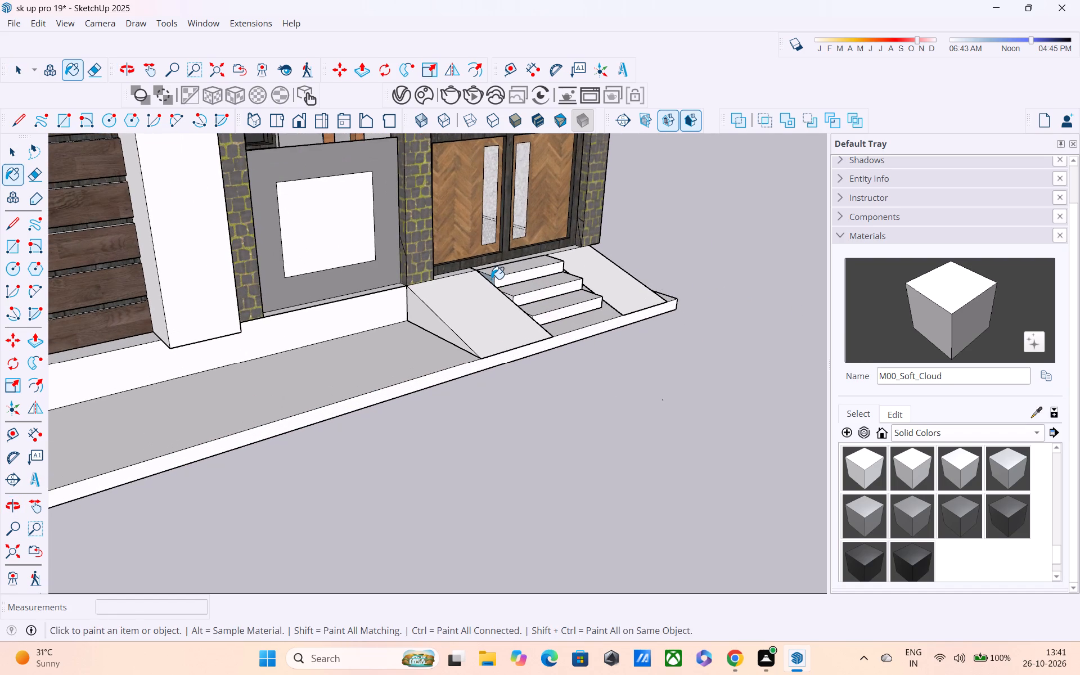
click(491, 279)
middle_drag(560, 296, 117, 255)
scroll(118, 258, down, 1)
scroll(426, 331, up, 2)
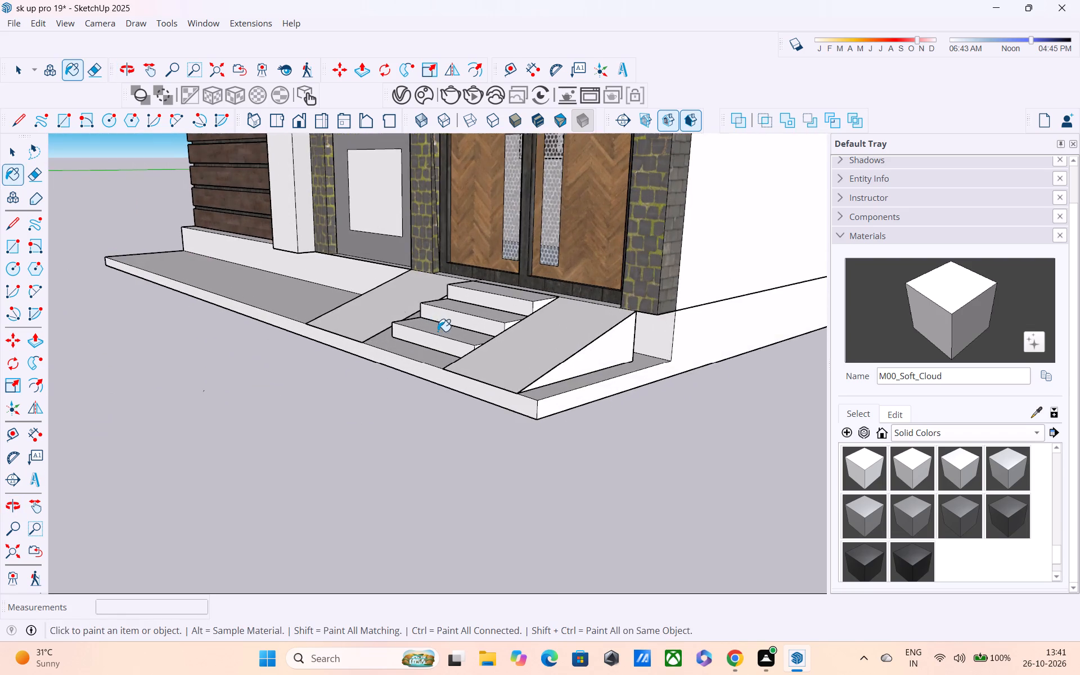
scroll(440, 333, down, 4)
key(space)
Open the plinth group and offset the outline of the front slab's top face beside the ramp inward by about 7 11/16".
middle_drag(308, 390, 381, 391)
scroll(377, 386, down, 4)
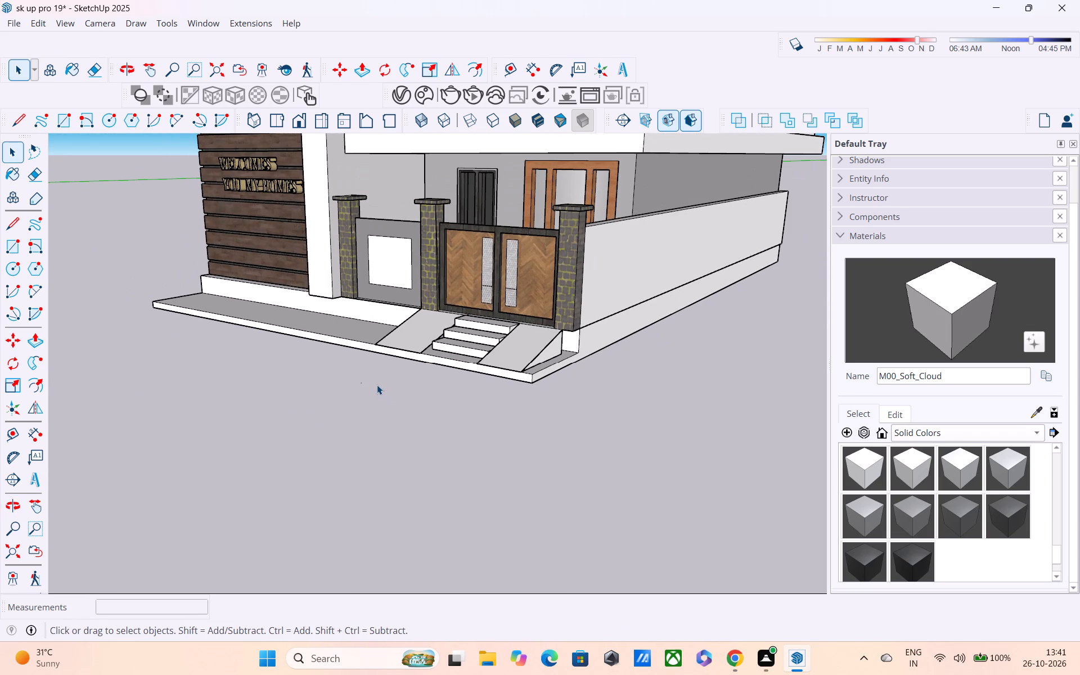
scroll(378, 390, down, 1)
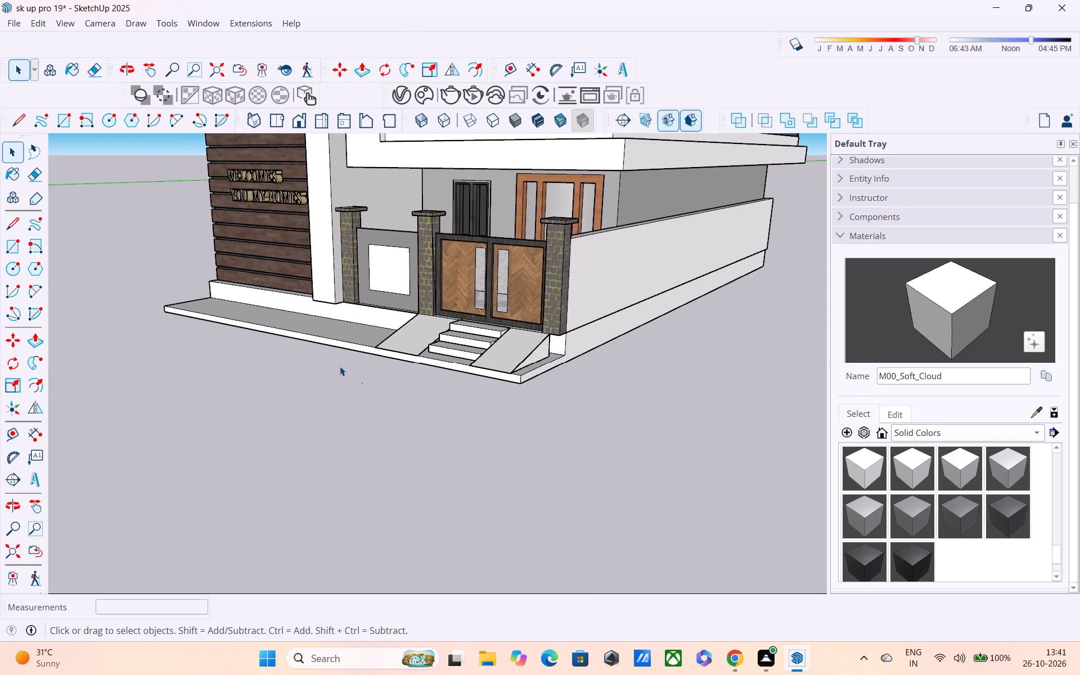
middle_drag(355, 373, 512, 466)
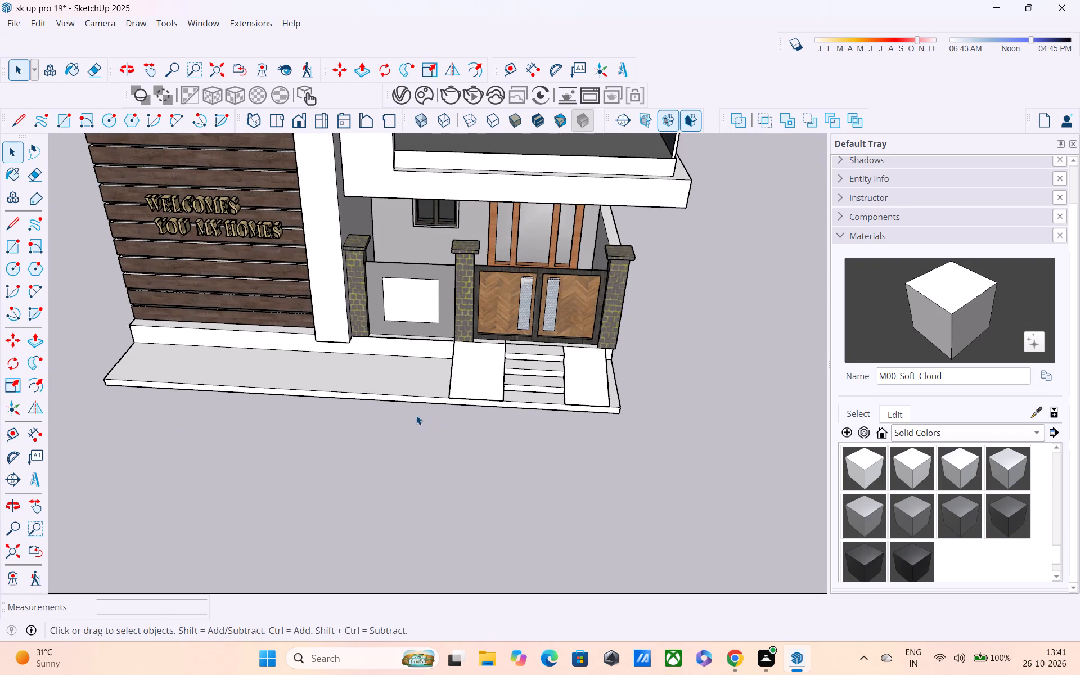
key(r)
key(f)
key(space)
double_click(389, 393)
key(f)
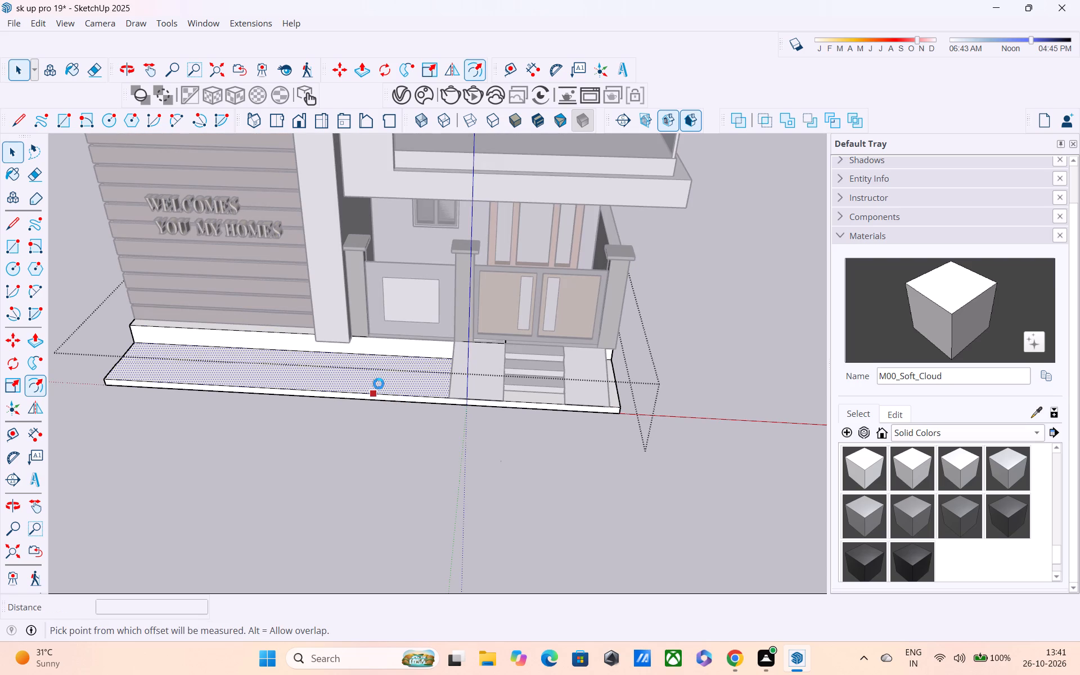
click(379, 390)
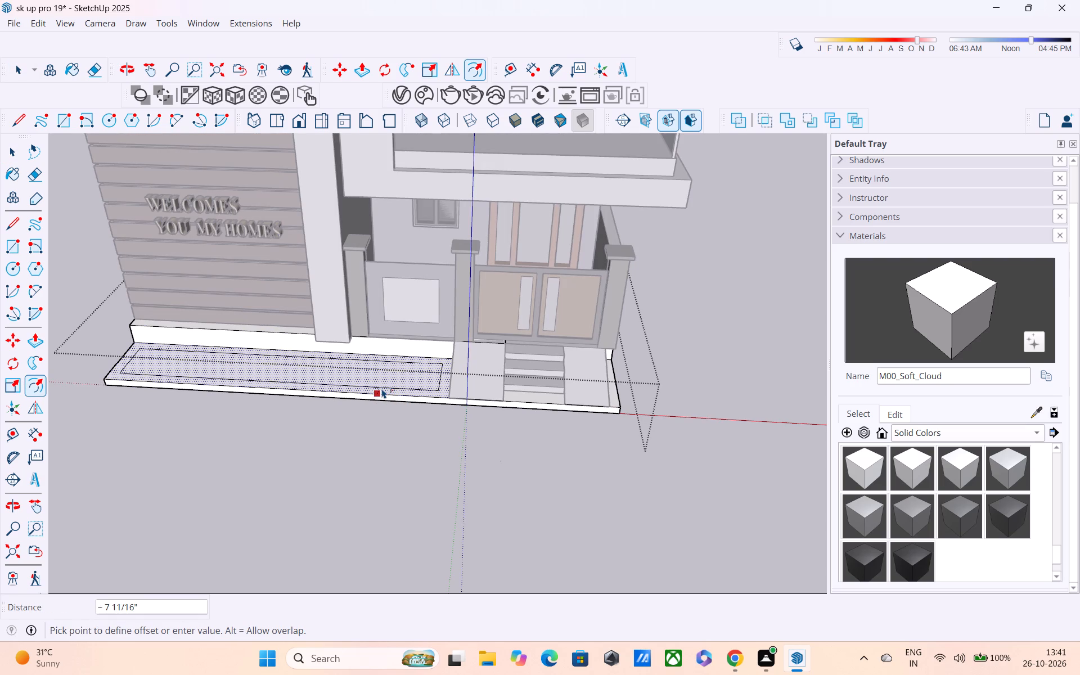
click(382, 389)
key(space)
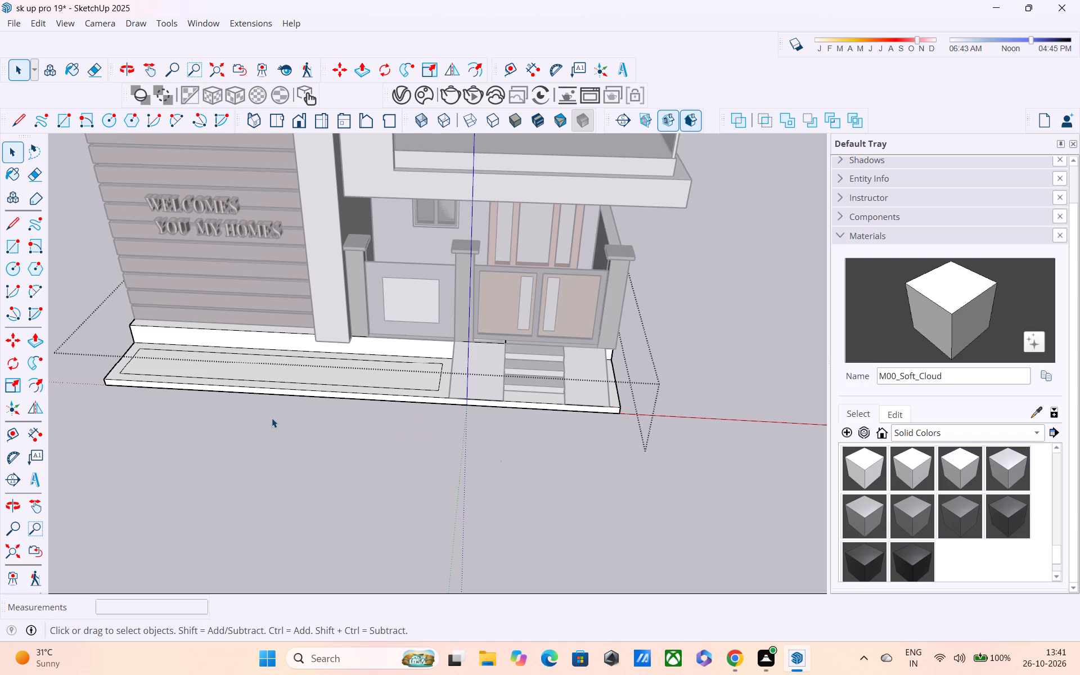
click(272, 418)
click(130, 434)
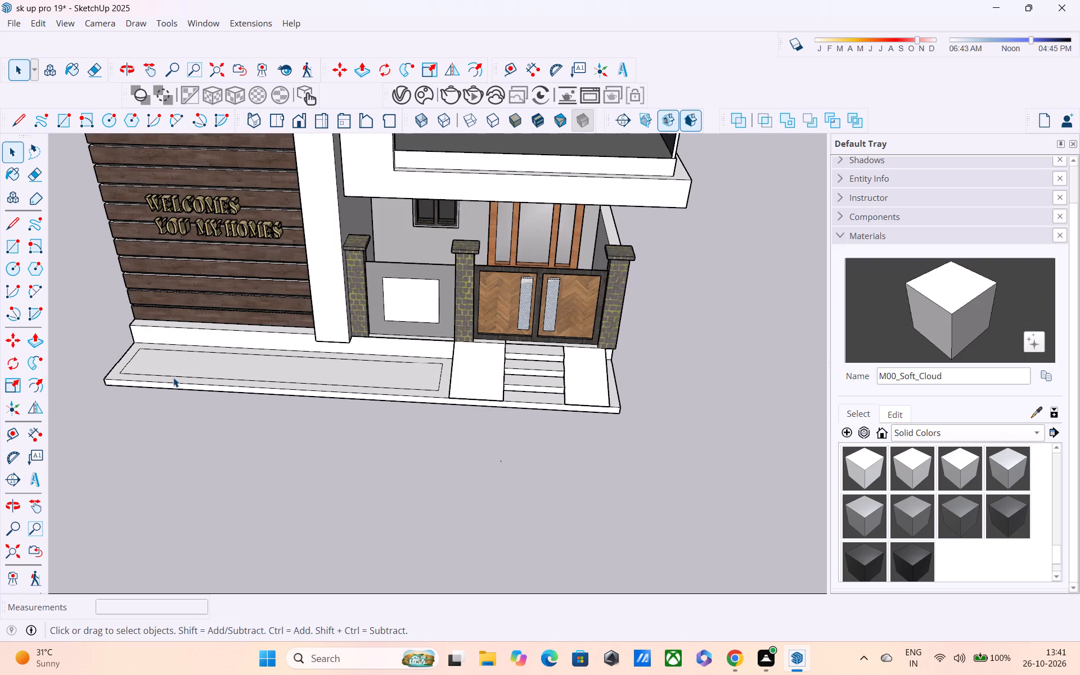
Raise the border strip around the offset rectangle on the front slab by 5 1/2" to form a recessed bed.
scroll(174, 377, up, 2)
key(p)
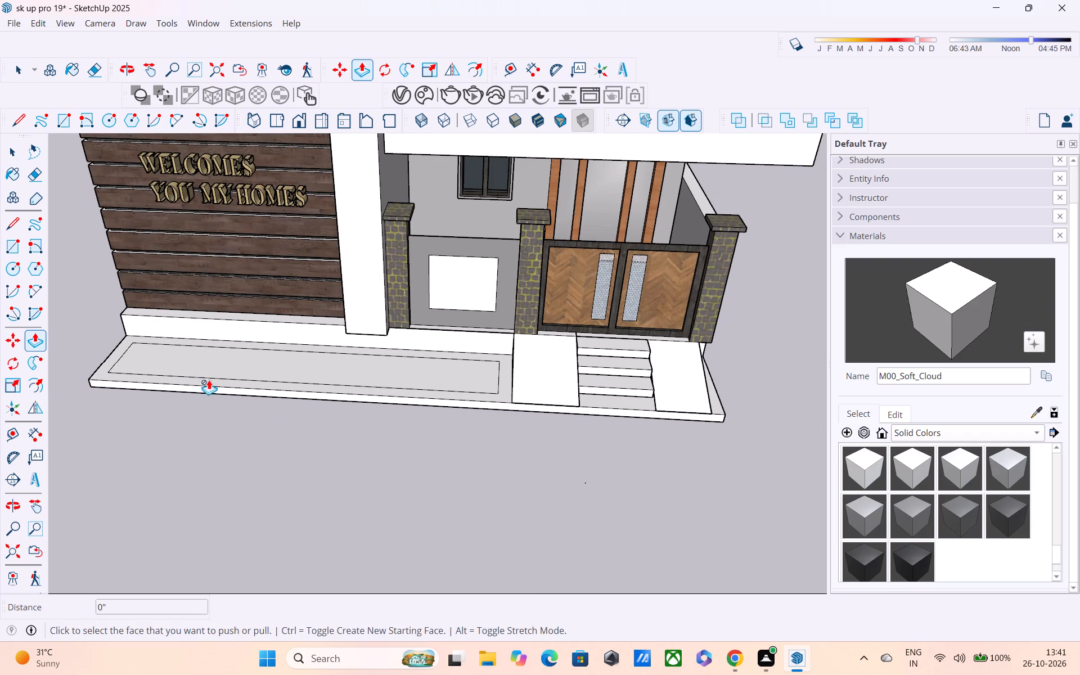
key(space)
double_click(209, 380)
key(p)
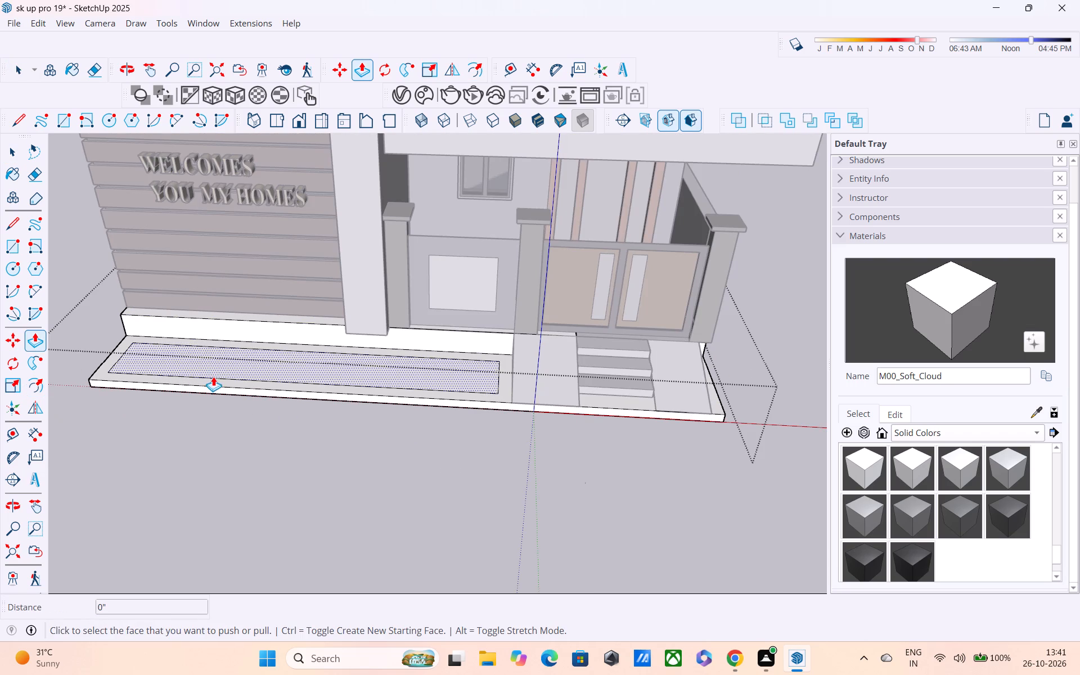
click(221, 381)
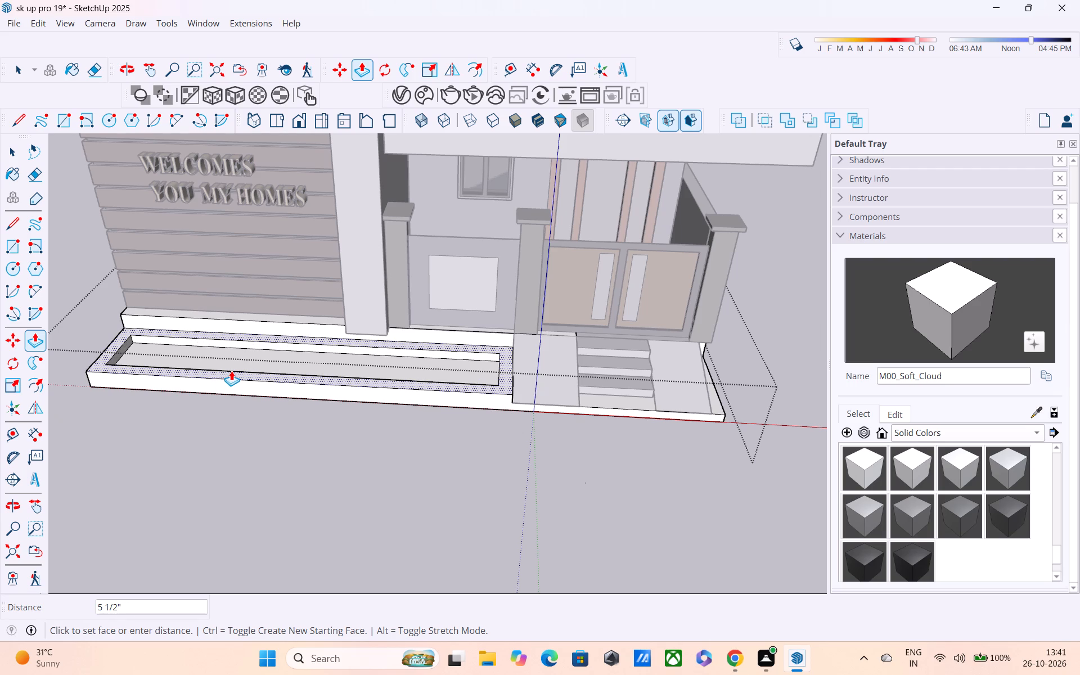
click(231, 371)
key(space)
click(248, 414)
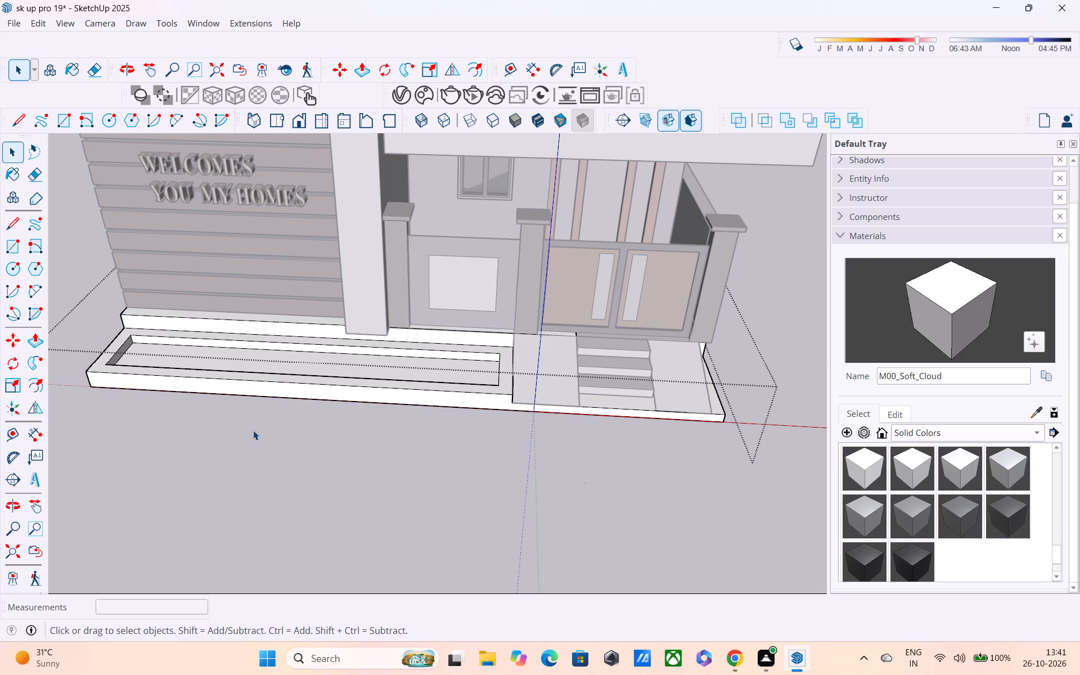
key(Escape)
click(250, 445)
Examine the raised border, the plinth, the ramps and the whole front facade from several angles.
middle_drag(346, 451, 392, 446)
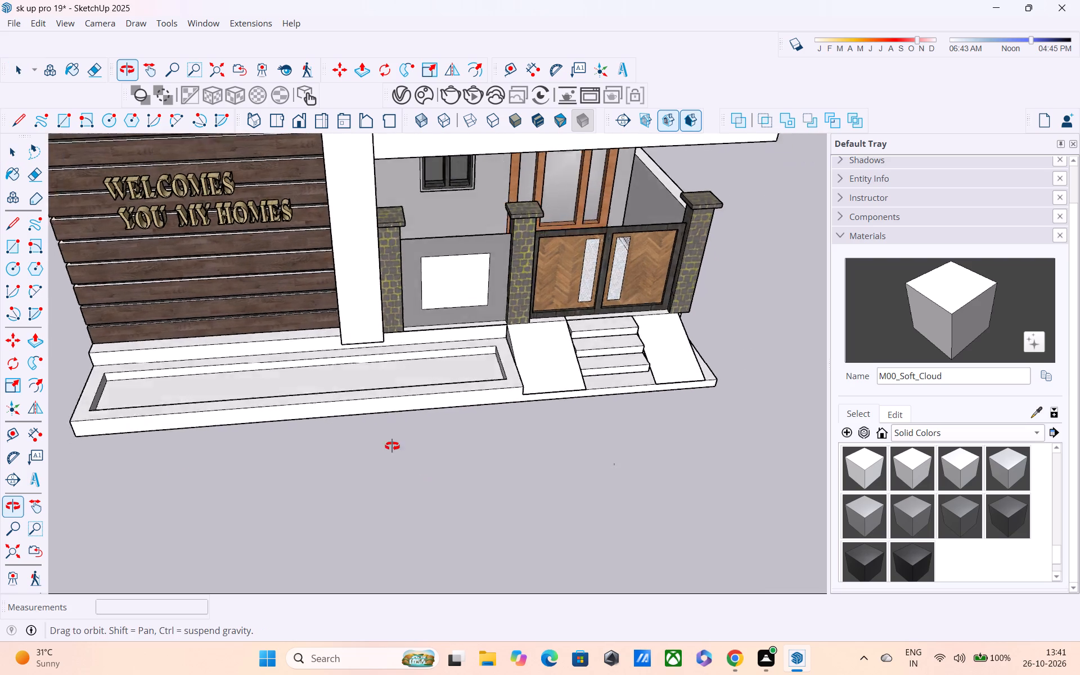
middle_drag(392, 446, 336, 345)
scroll(332, 343, down, 3)
middle_drag(329, 399, 224, 426)
scroll(218, 424, down, 2)
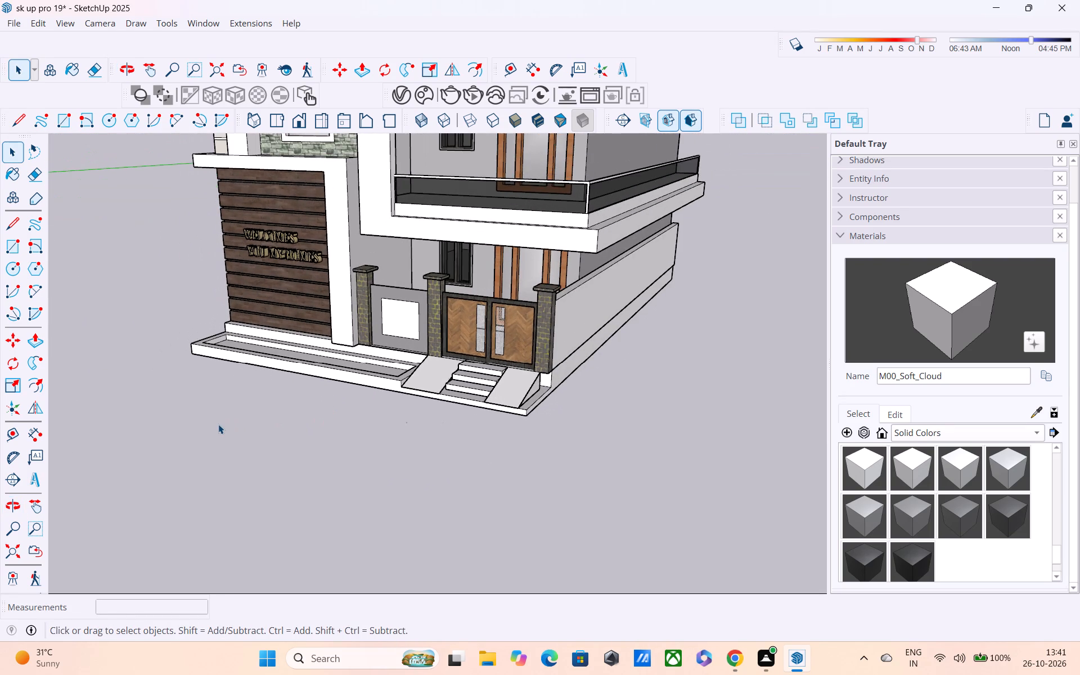
scroll(218, 424, down, 1)
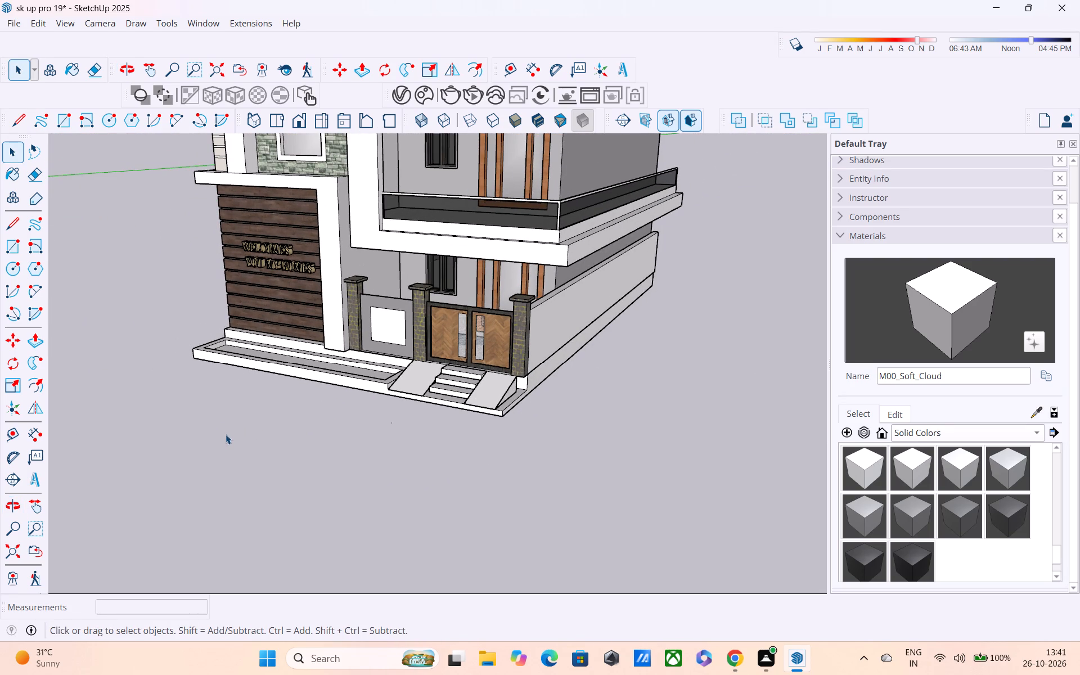
middle_drag(456, 424, 562, 585)
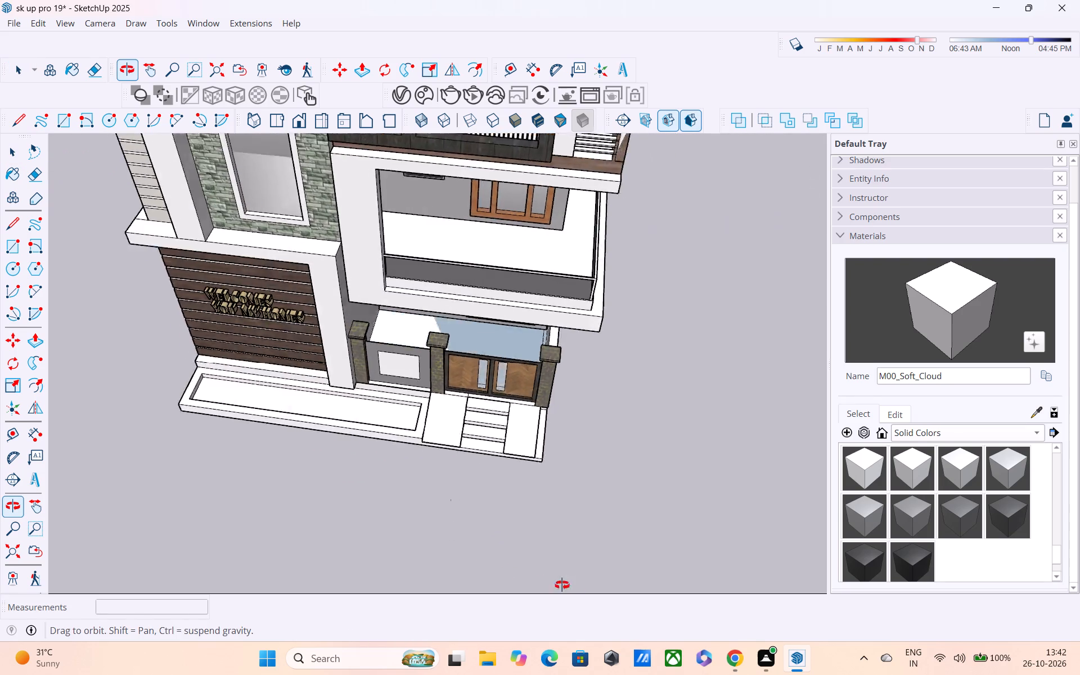
middle_drag(562, 585, 578, 551)
middle_drag(493, 382, 491, 281)
scroll(376, 386, up, 3)
middle_drag(348, 403, 355, 354)
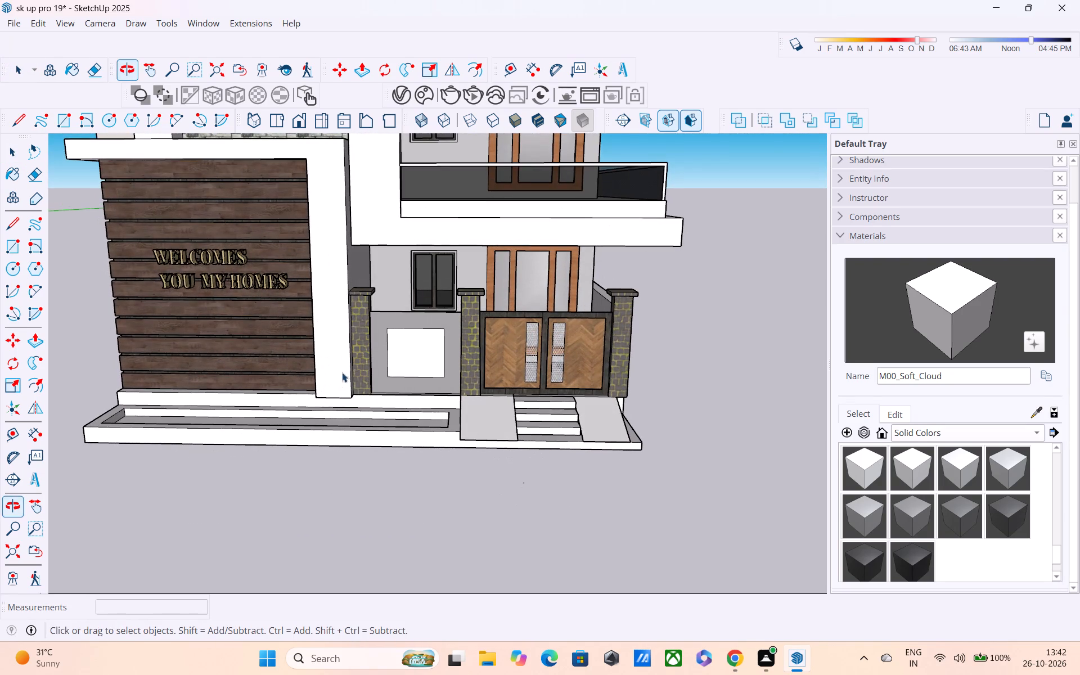
scroll(307, 416, up, 2)
middle_drag(312, 416, 553, 322)
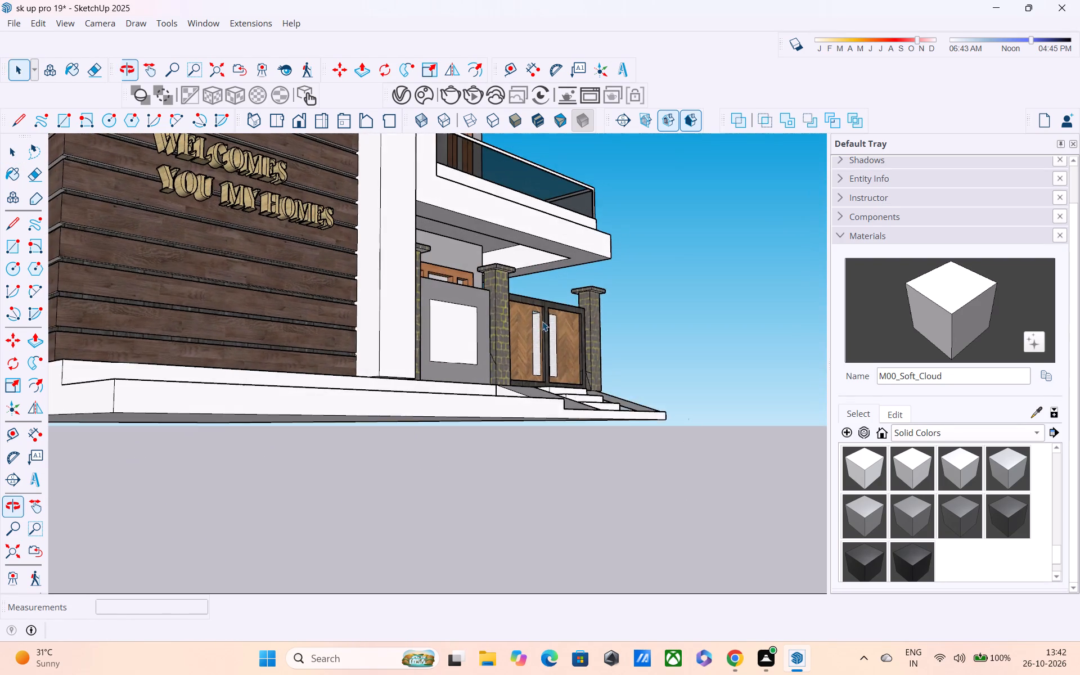
scroll(447, 350, up, 3)
middle_drag(397, 400, 494, 473)
scroll(456, 461, up, 3)
middle_drag(445, 452, 433, 444)
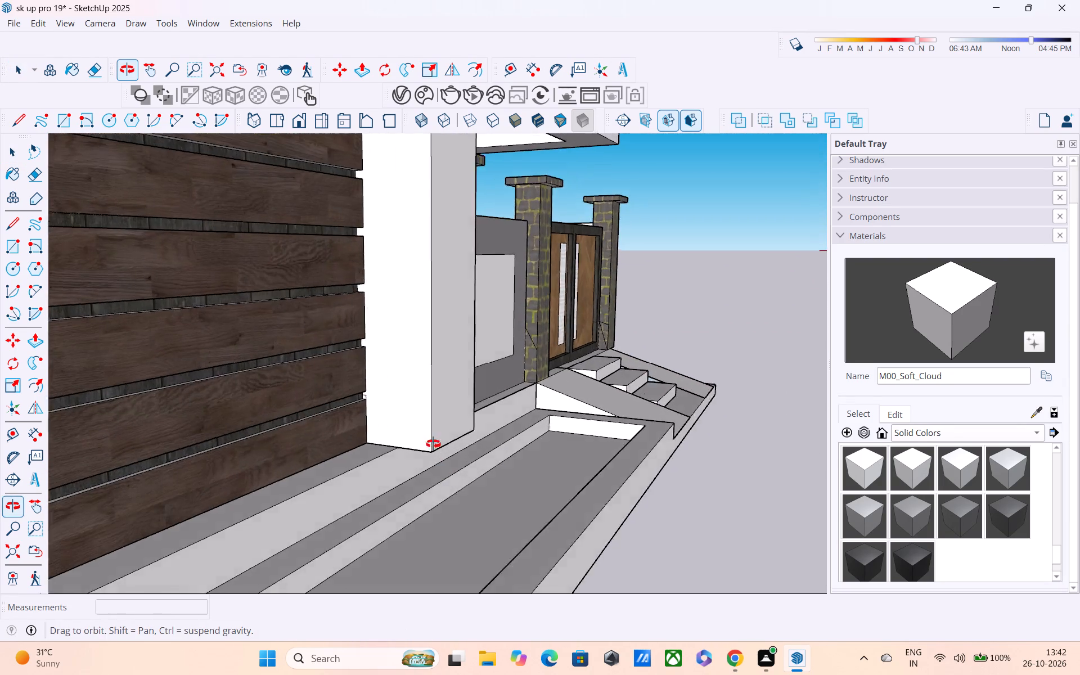
middle_drag(433, 444, 469, 437)
scroll(474, 429, down, 7)
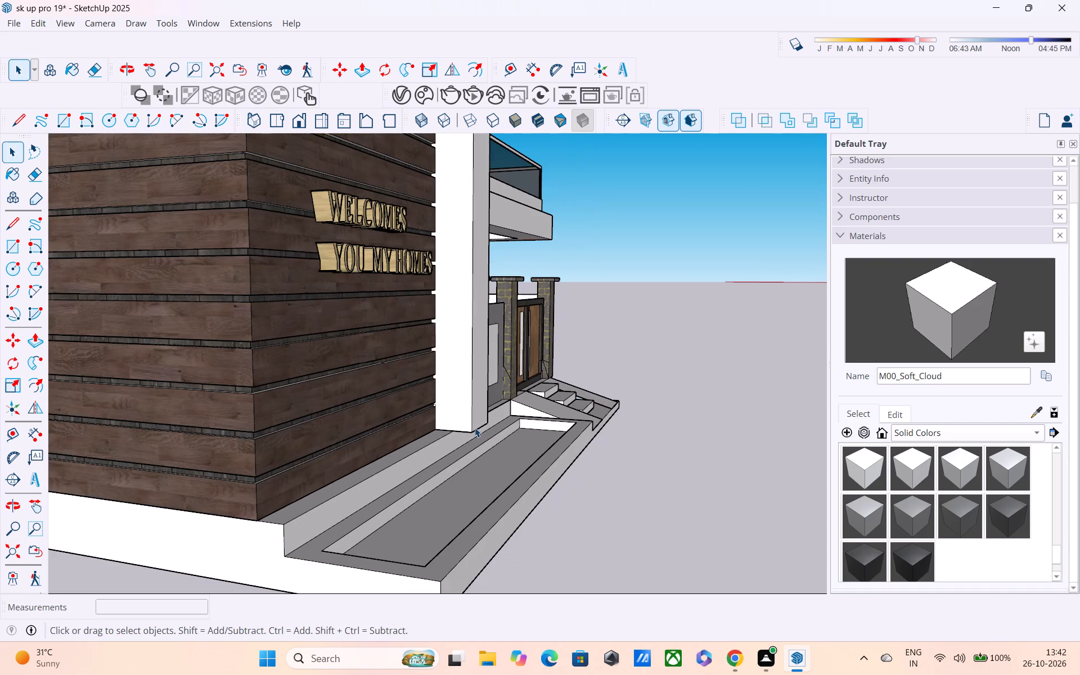
middle_drag(475, 427, 370, 438)
scroll(375, 429, down, 4)
middle_drag(432, 429, 335, 398)
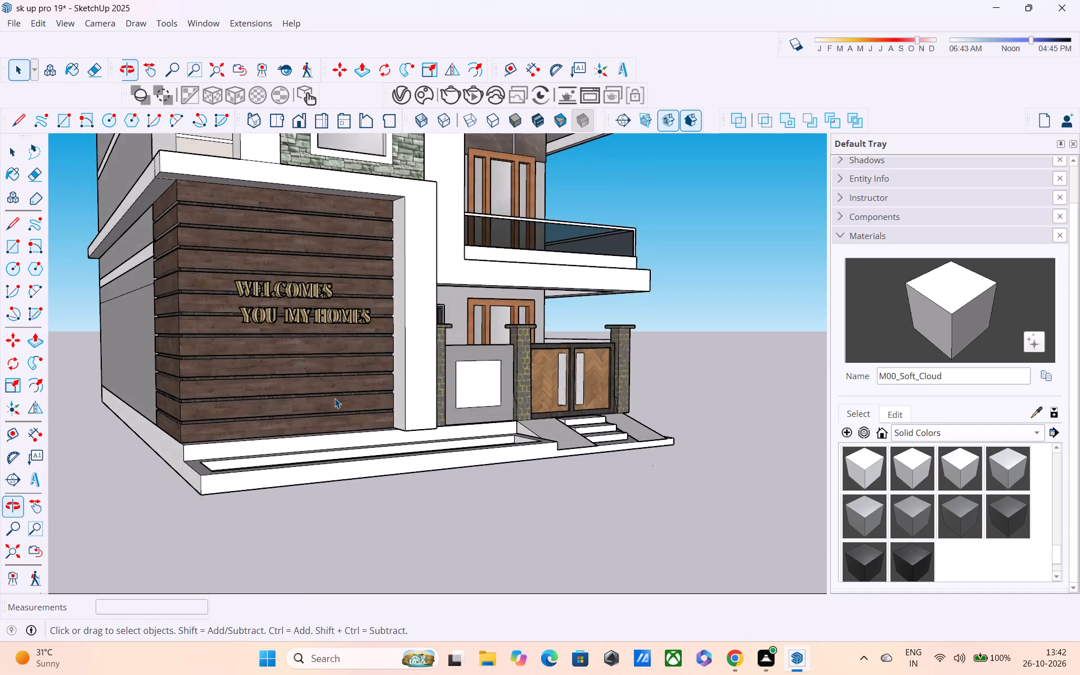
scroll(376, 393, down, 4)
middle_drag(412, 398, 318, 394)
scroll(336, 391, down, 3)
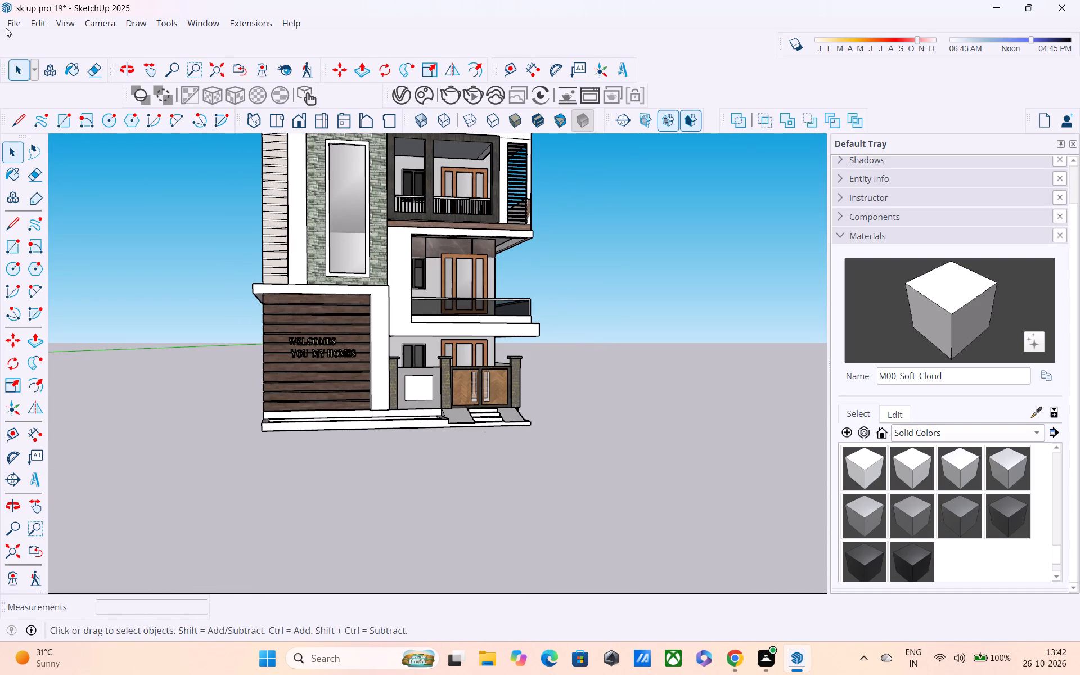
Import the Untitled SketchUp file from Downloads and place it on the ground in front of the house.
click(16, 27)
click(40, 220)
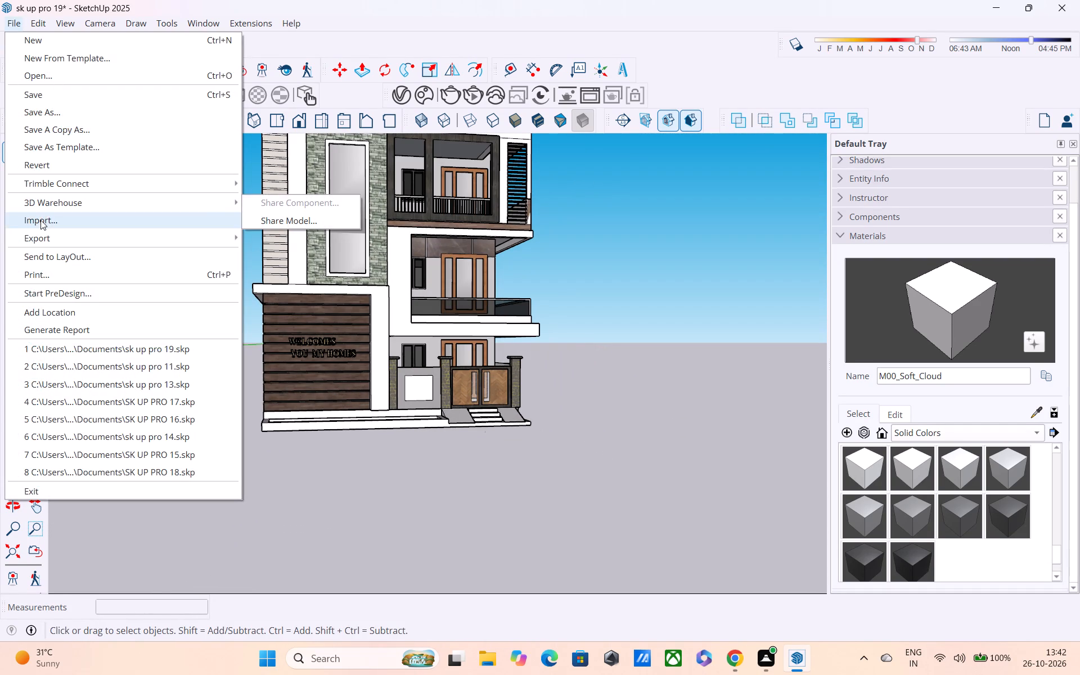
click(82, 228)
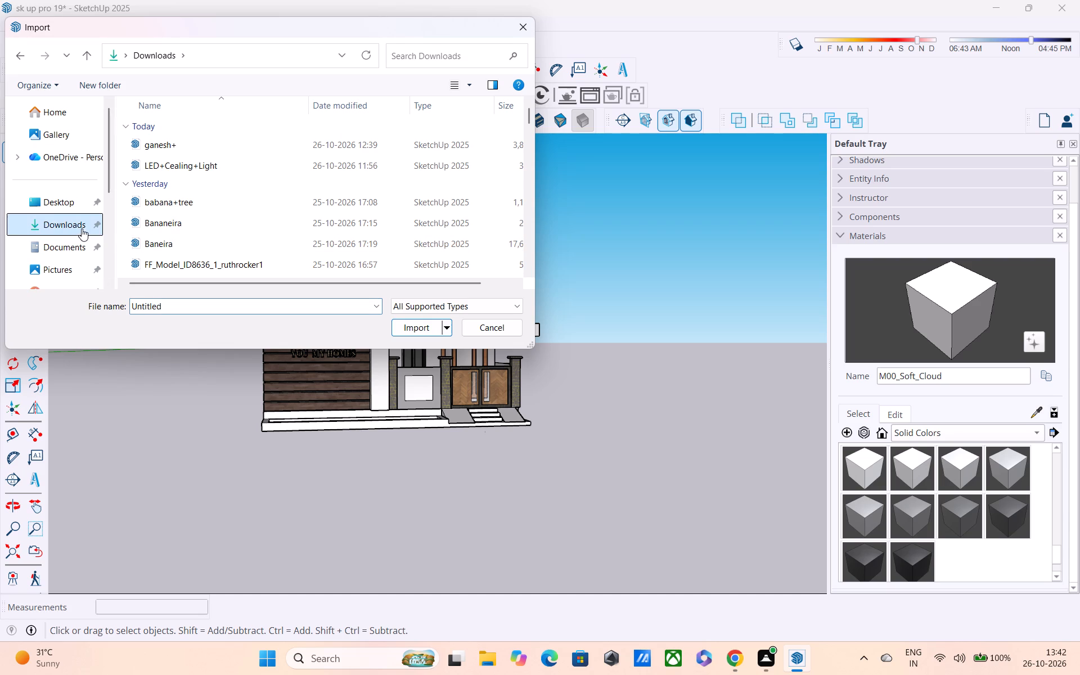
click(87, 222)
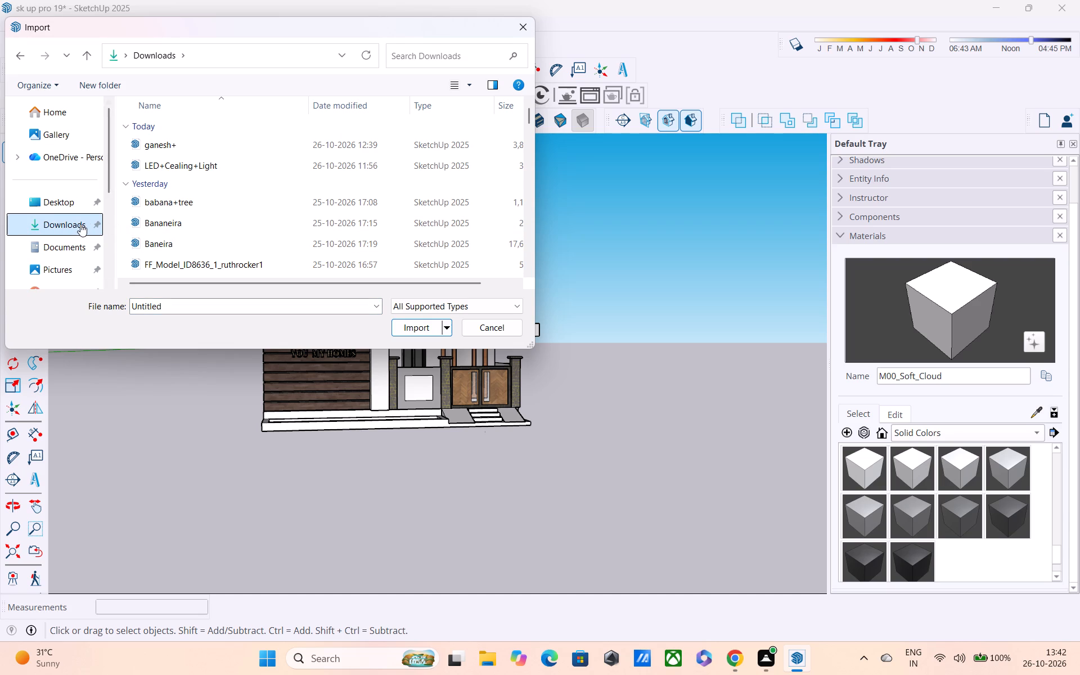
click(76, 224)
scroll(213, 208, down, 1)
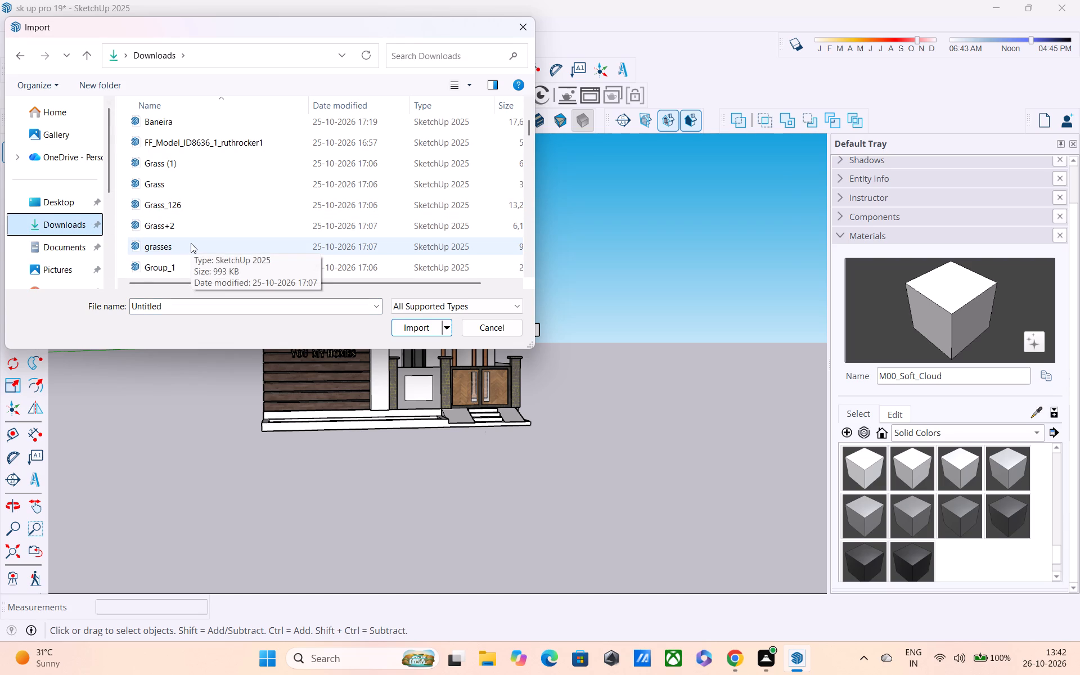
scroll(168, 253, down, 2)
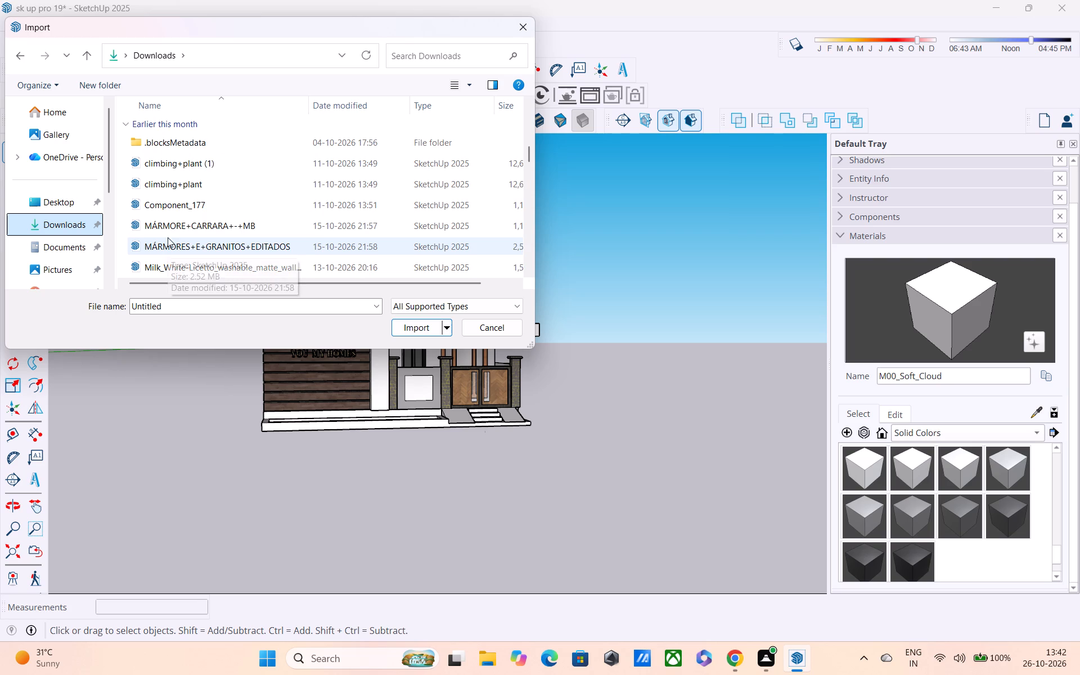
scroll(176, 208, down, 1)
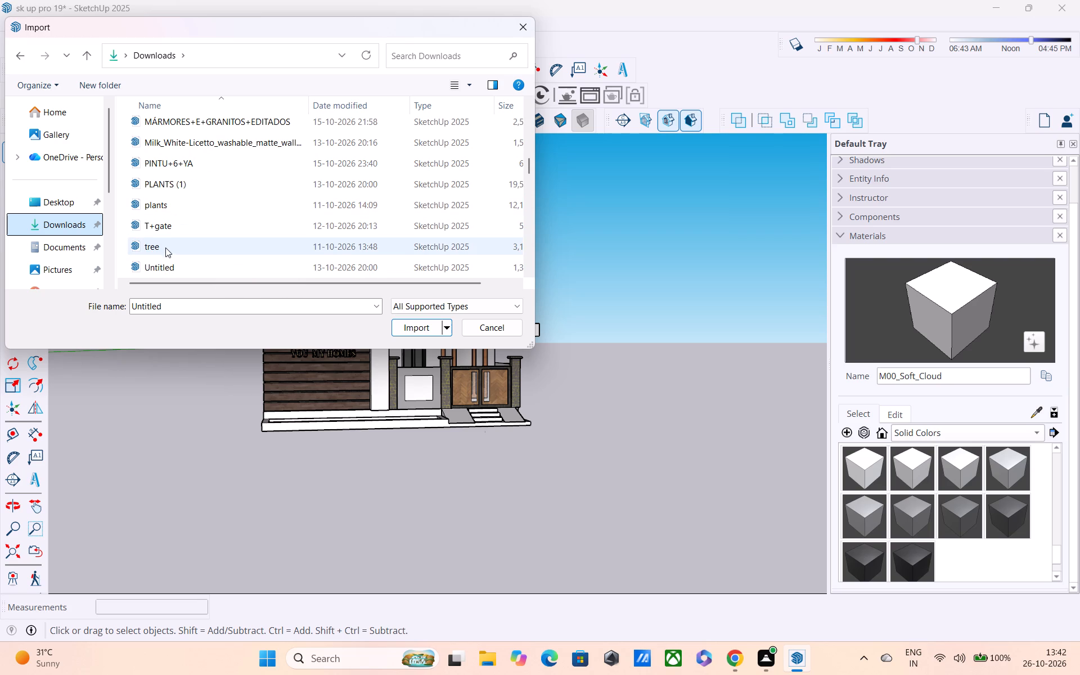
click(167, 265)
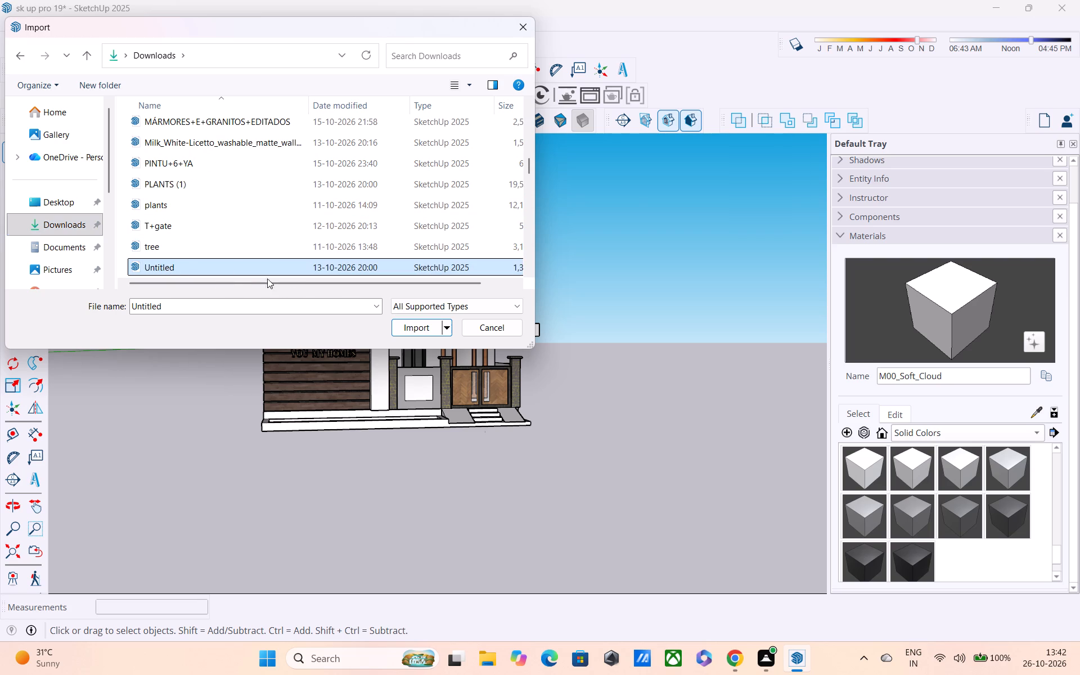
click(404, 326)
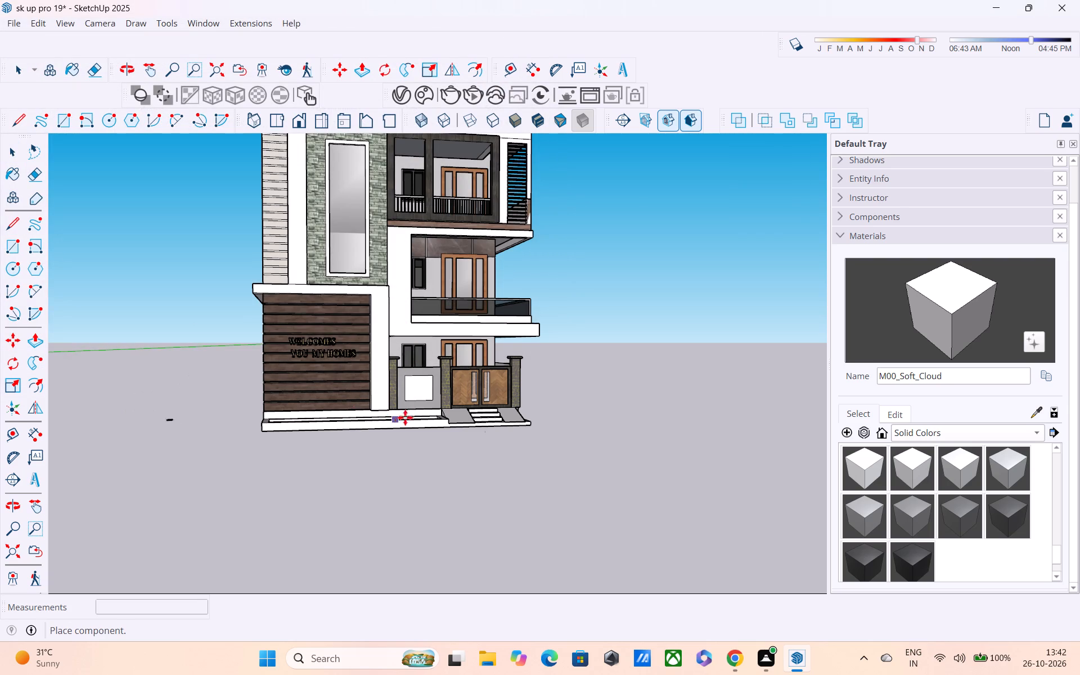
middle_drag(418, 420, 419, 523)
scroll(398, 447, up, 2)
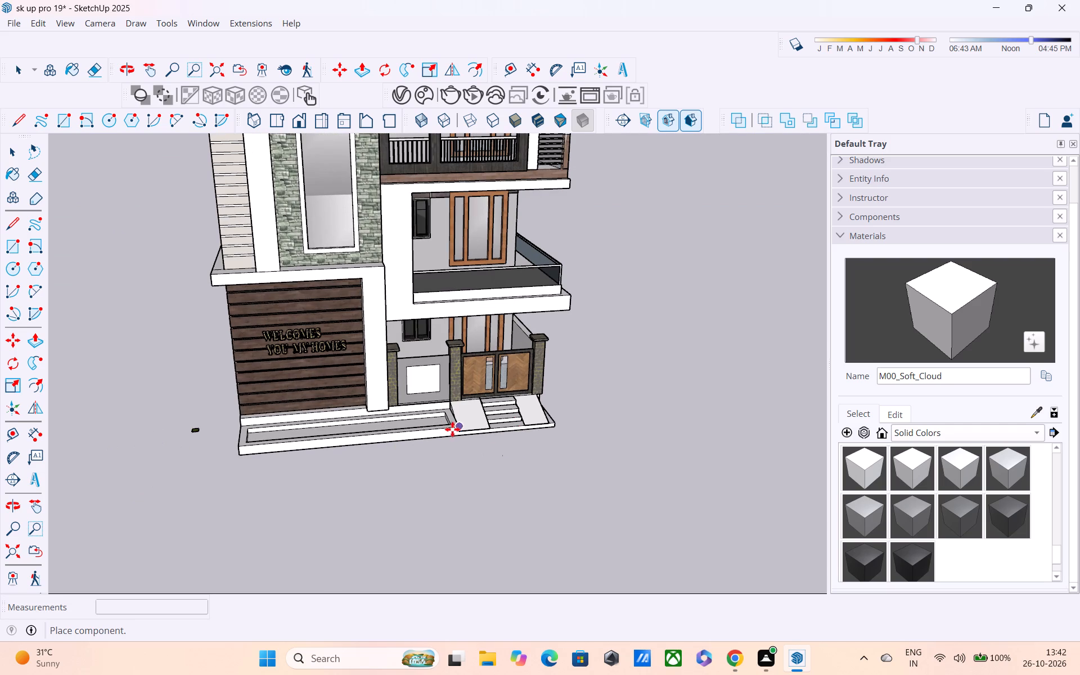
click(425, 472)
Move the imported grass patch onto the floor of the recessed bed, near the bed's end away from the ramp.
scroll(145, 473, up, 3)
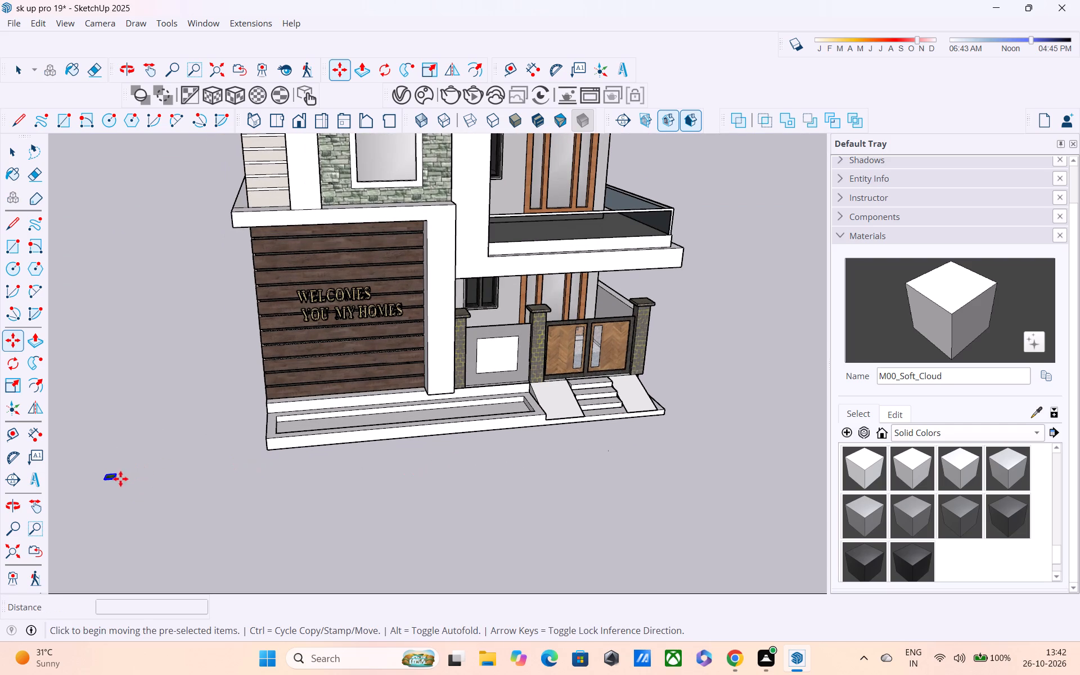
click(119, 480)
middle_drag(325, 428, 306, 478)
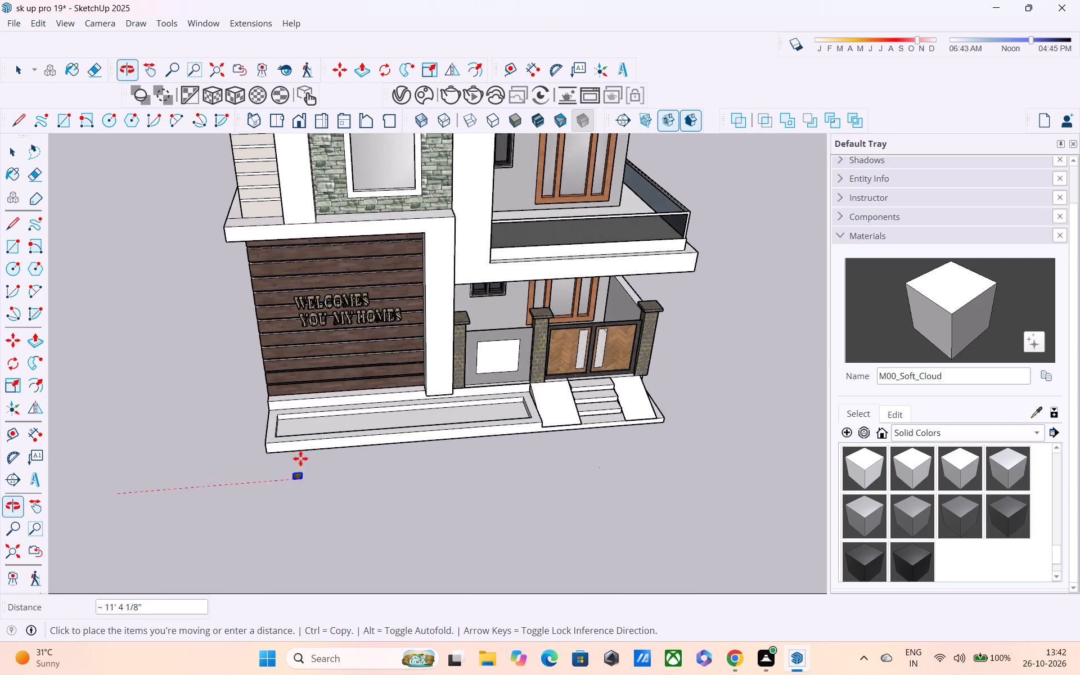
scroll(315, 436, up, 9)
middle_drag(326, 417, 287, 453)
scroll(288, 453, up, 8)
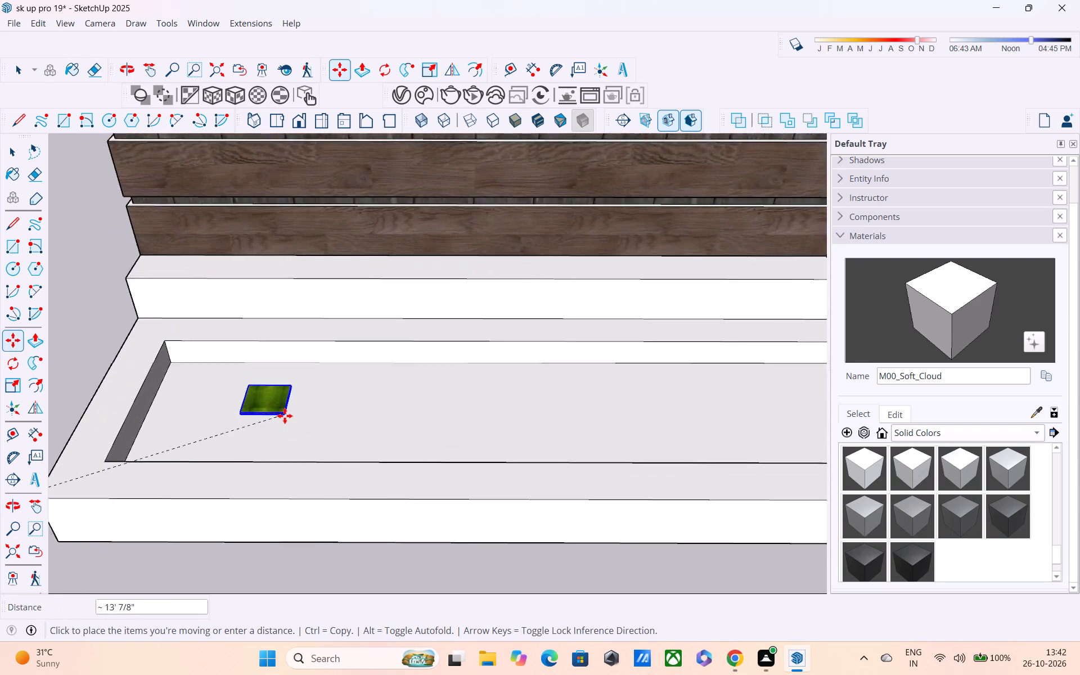
scroll(285, 416, up, 1)
middle_drag(283, 415, 105, 422)
scroll(251, 369, up, 3)
middle_drag(327, 388, 134, 364)
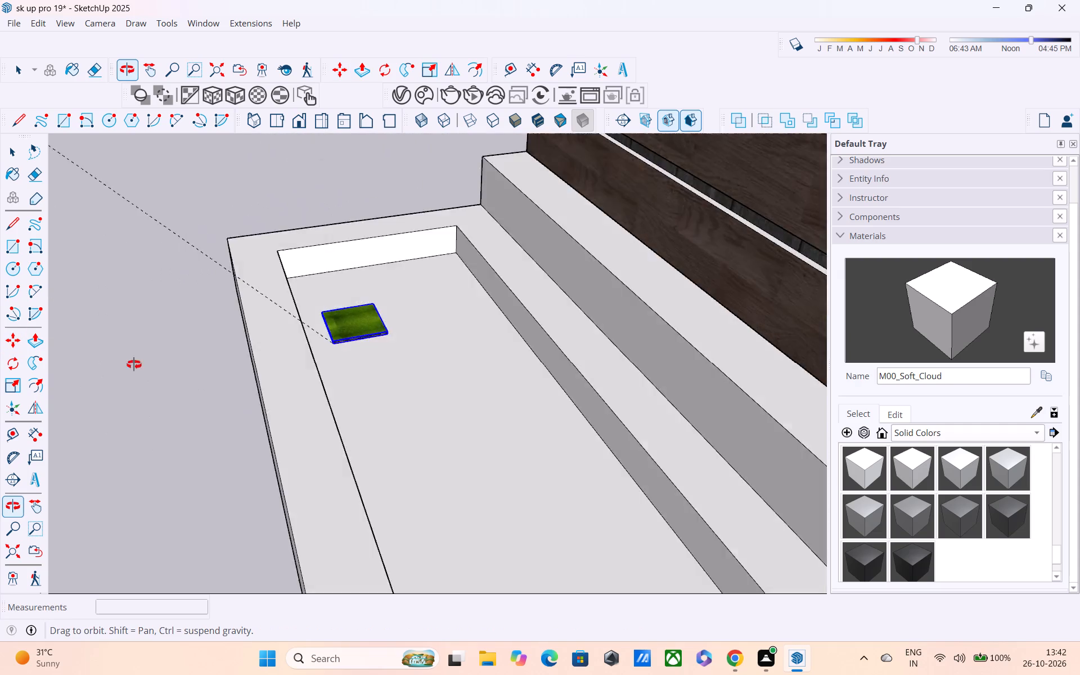
middle_drag(134, 364, 88, 316)
middle_drag(419, 529, 411, 420)
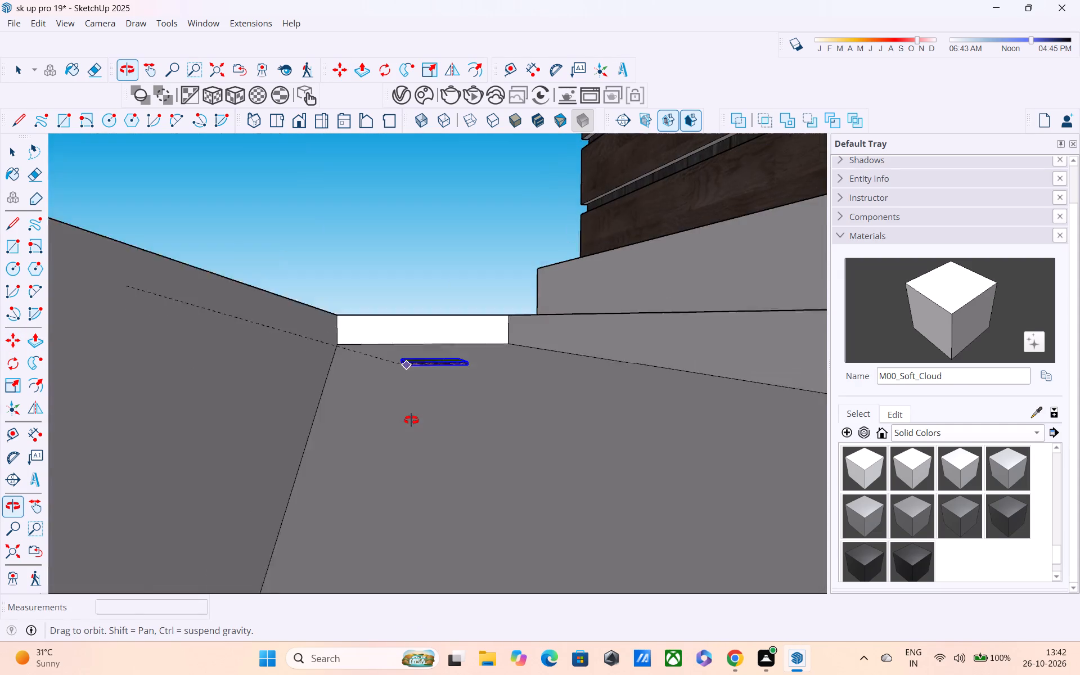
middle_drag(411, 420, 411, 425)
click(407, 402)
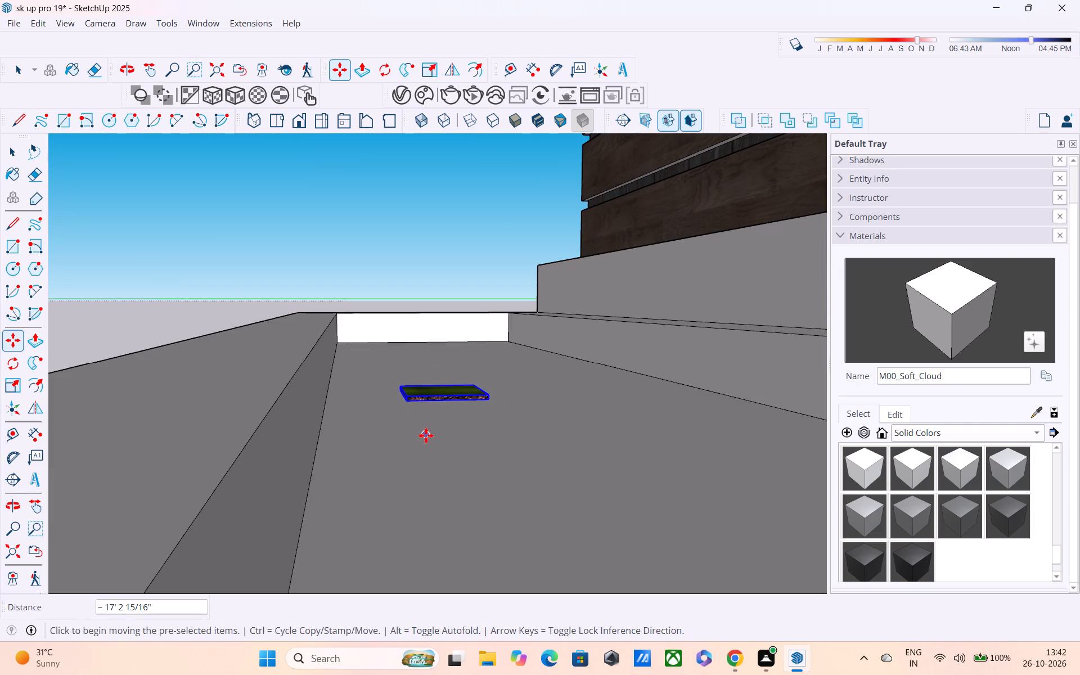
Scale the grass patch along the recessed bed's length to form a long strip extending toward the ramp.
key(s)
scroll(460, 408, up, 6)
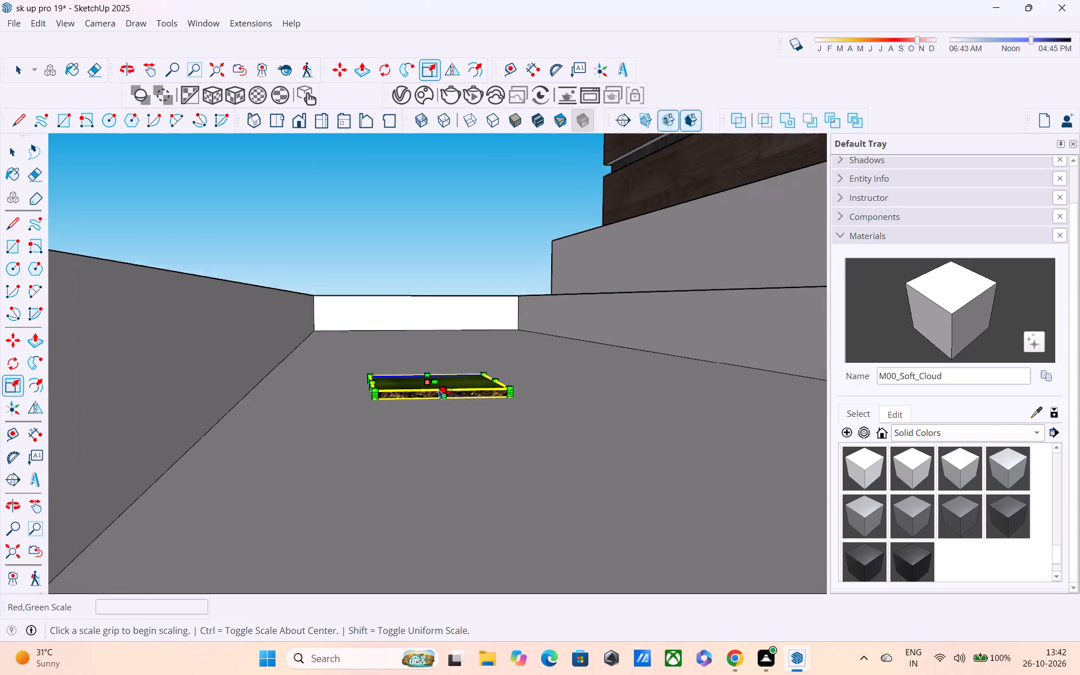
scroll(439, 389, up, 2)
click(450, 400)
scroll(486, 461, down, 4)
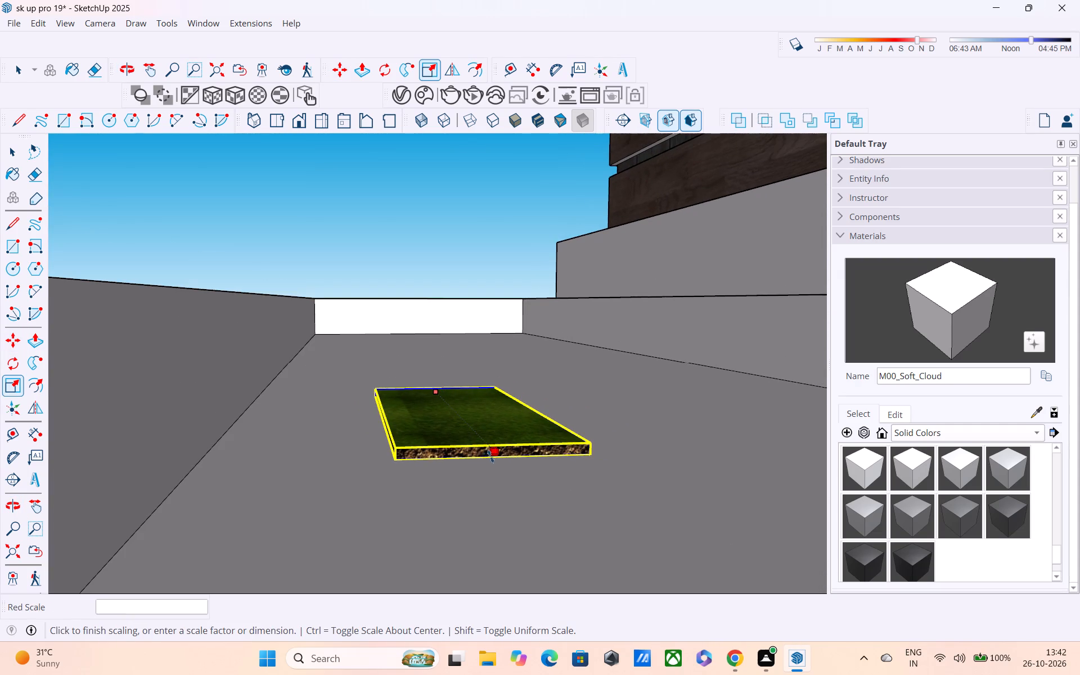
shift+middle_drag(492, 456, 458, 352)
scroll(494, 406, down, 2)
shift+middle_drag(502, 414, 427, 312)
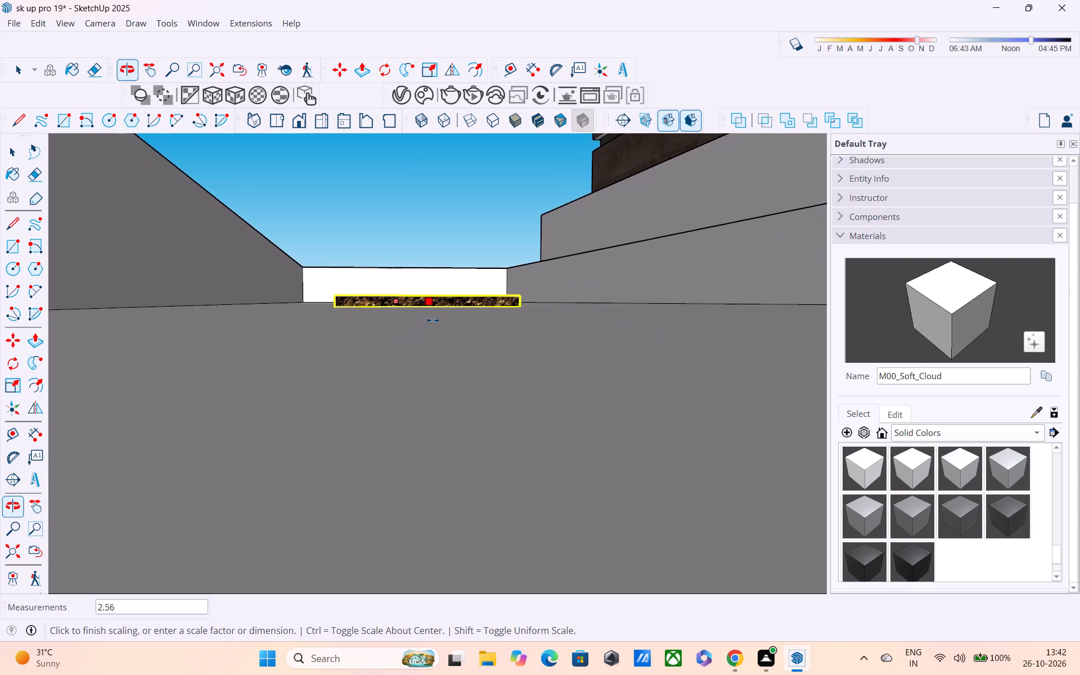
scroll(457, 332, down, 10)
middle_drag(528, 368, 345, 303)
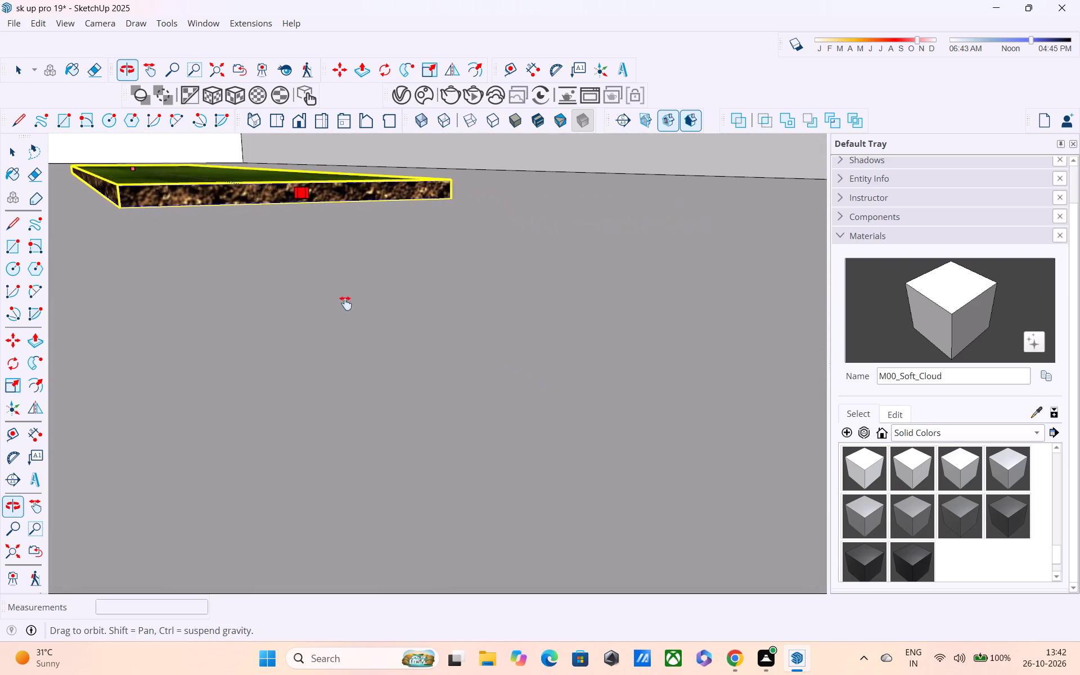
middle_drag(345, 303, 340, 303)
scroll(341, 303, down, 5)
scroll(440, 313, down, 5)
shift+middle_drag(485, 318, 291, 224)
scroll(312, 238, down, 6)
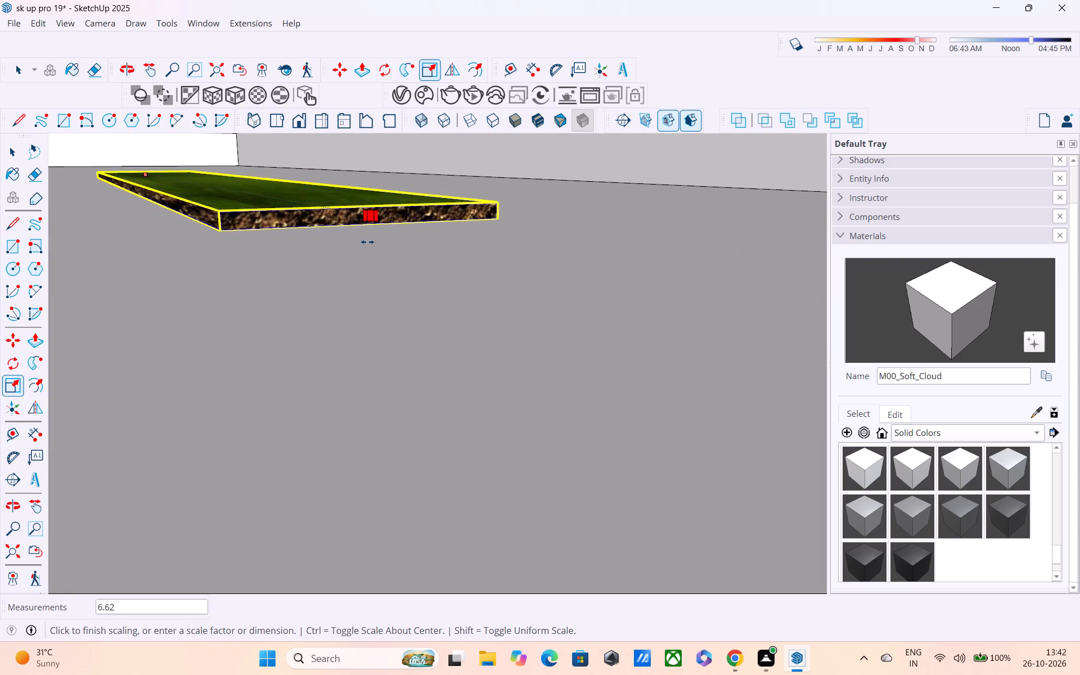
scroll(367, 242, down, 10)
middle_drag(439, 255, 479, 307)
scroll(445, 281, down, 4)
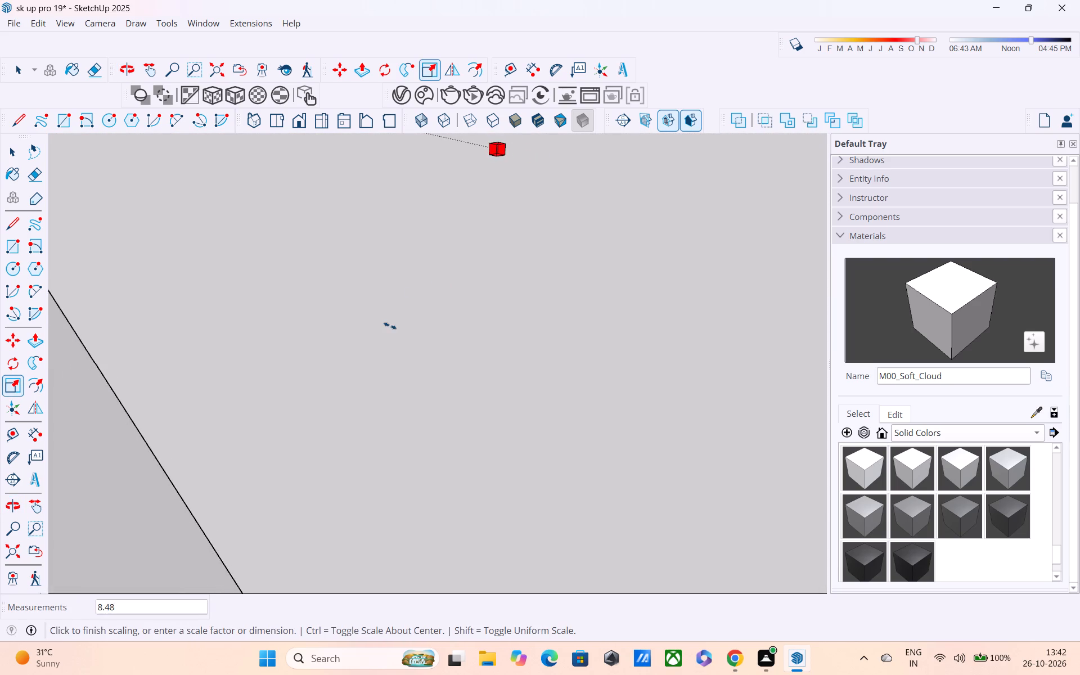
scroll(390, 326, down, 10)
scroll(412, 283, down, 16)
scroll(415, 278, down, 6)
click(17, 550)
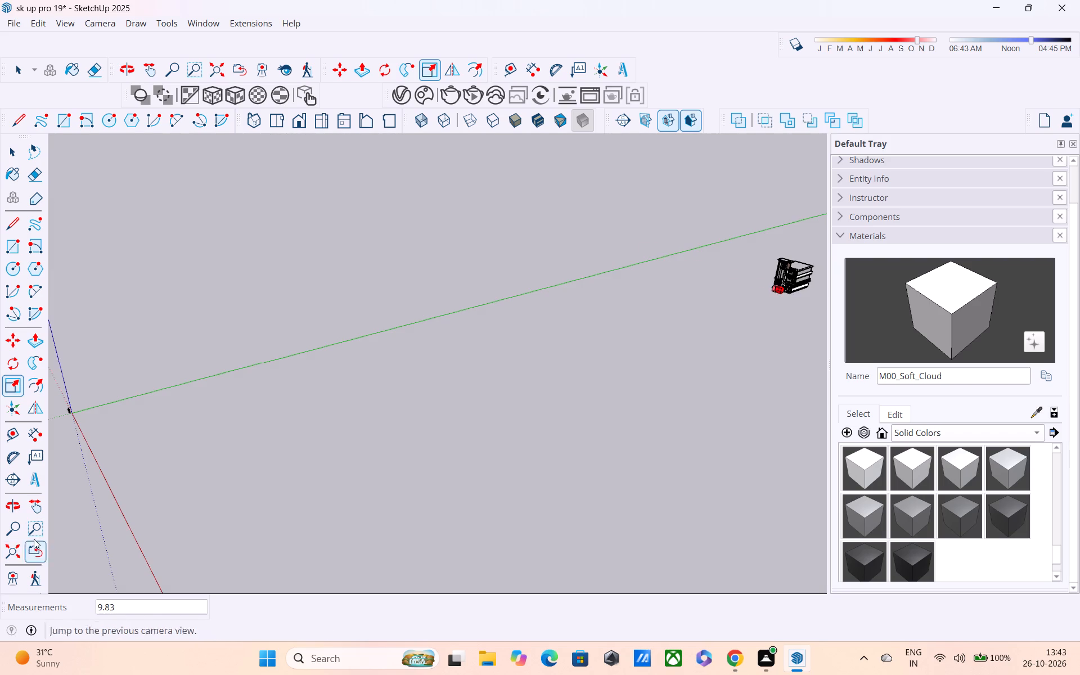
shift+middle_drag(416, 382, 192, 434)
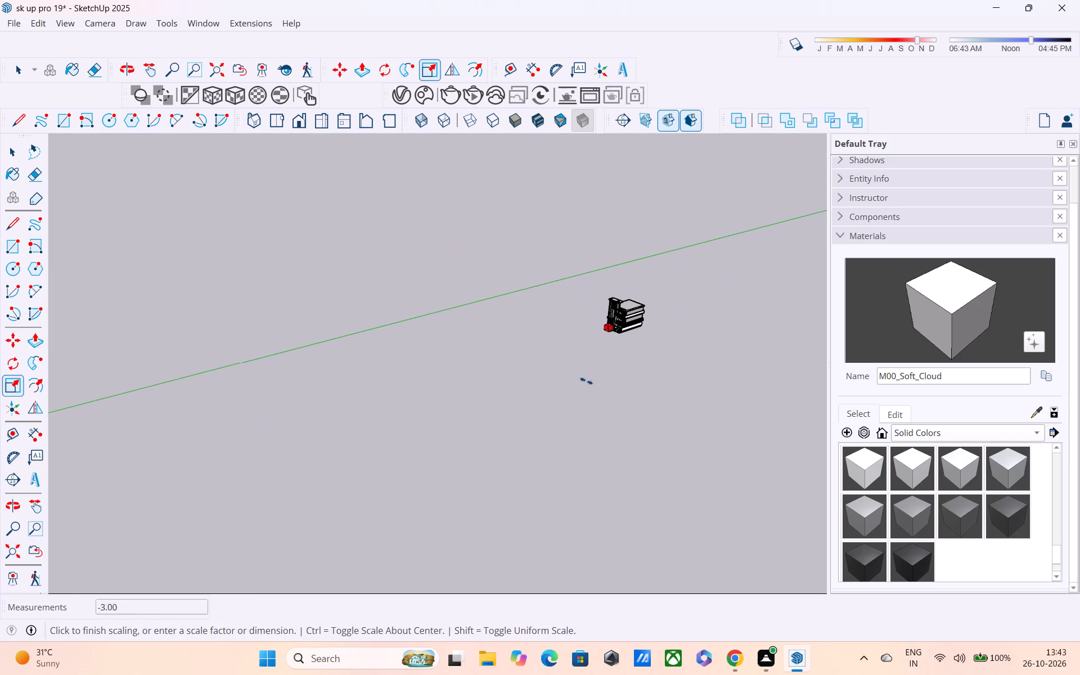
scroll(591, 375, up, 3)
scroll(631, 315, up, 18)
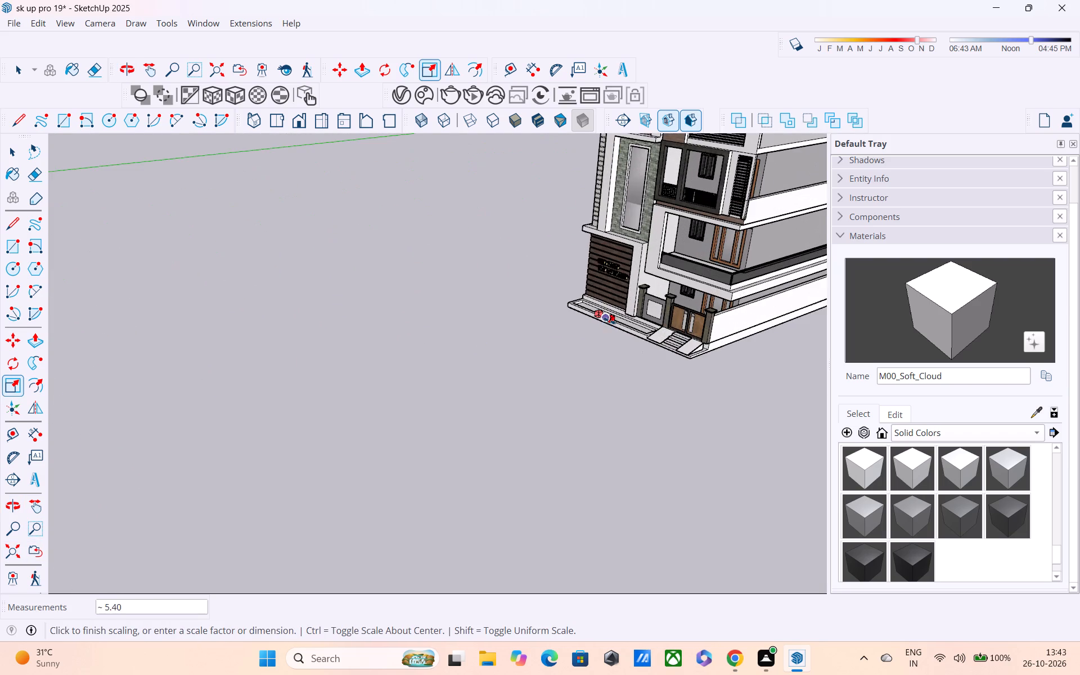
middle_drag(609, 321, 624, 371)
scroll(624, 371, up, 16)
scroll(615, 325, up, 1)
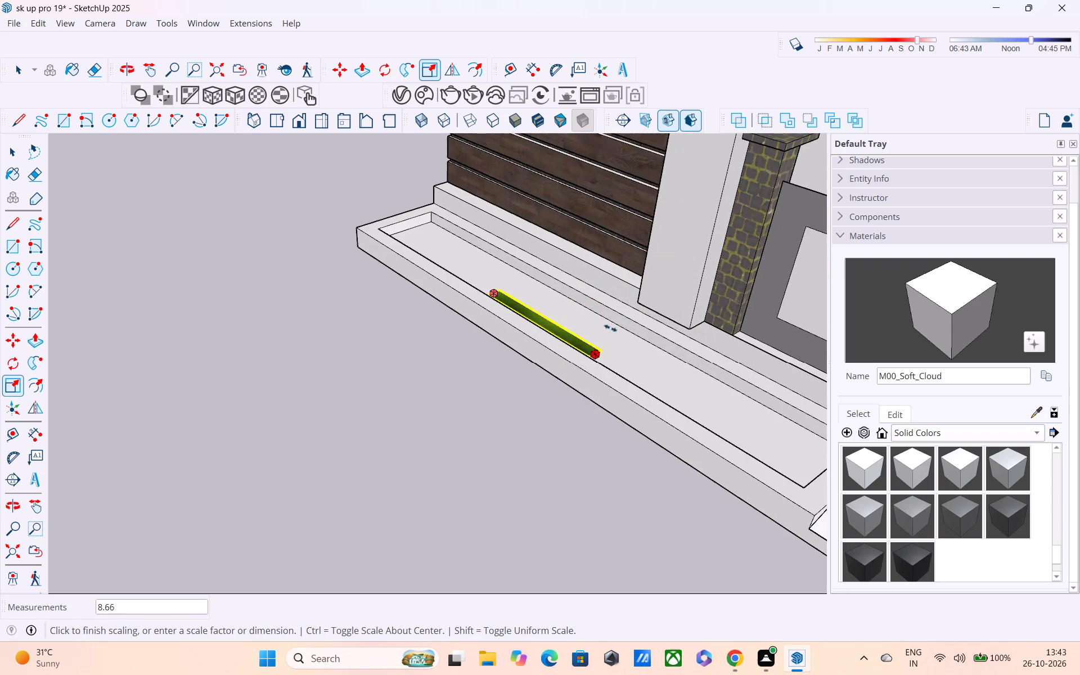
middle_drag(607, 329, 498, 336)
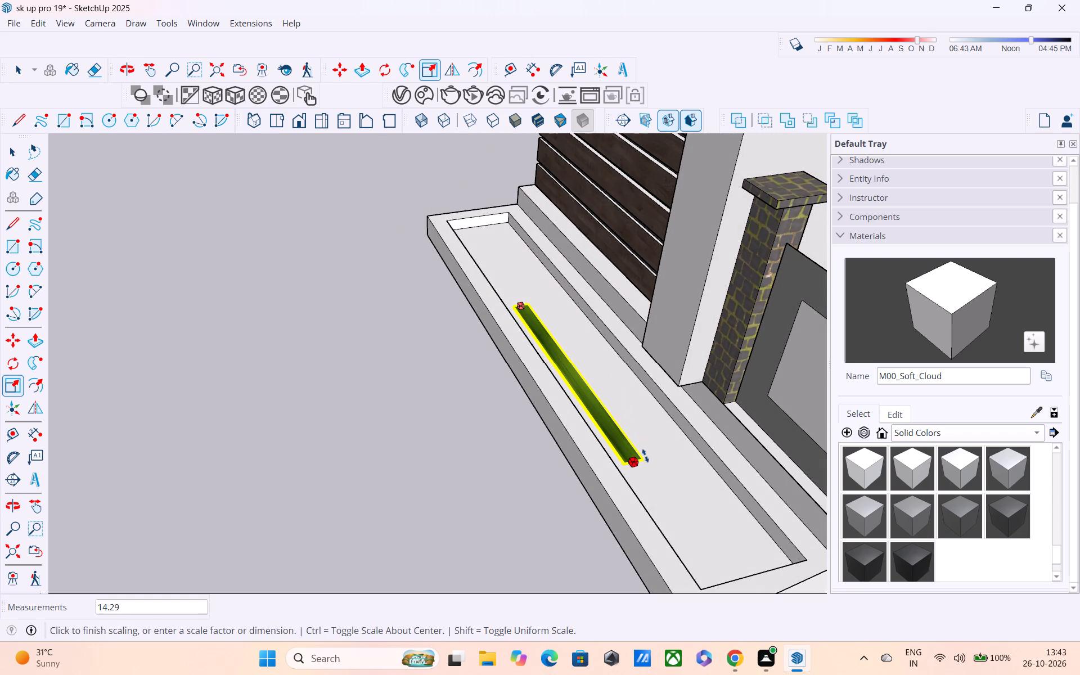
click(665, 510)
Scale the grass patch vertically to thicken it so it rises from the floor of the recessed bed.
scroll(673, 492, up, 5)
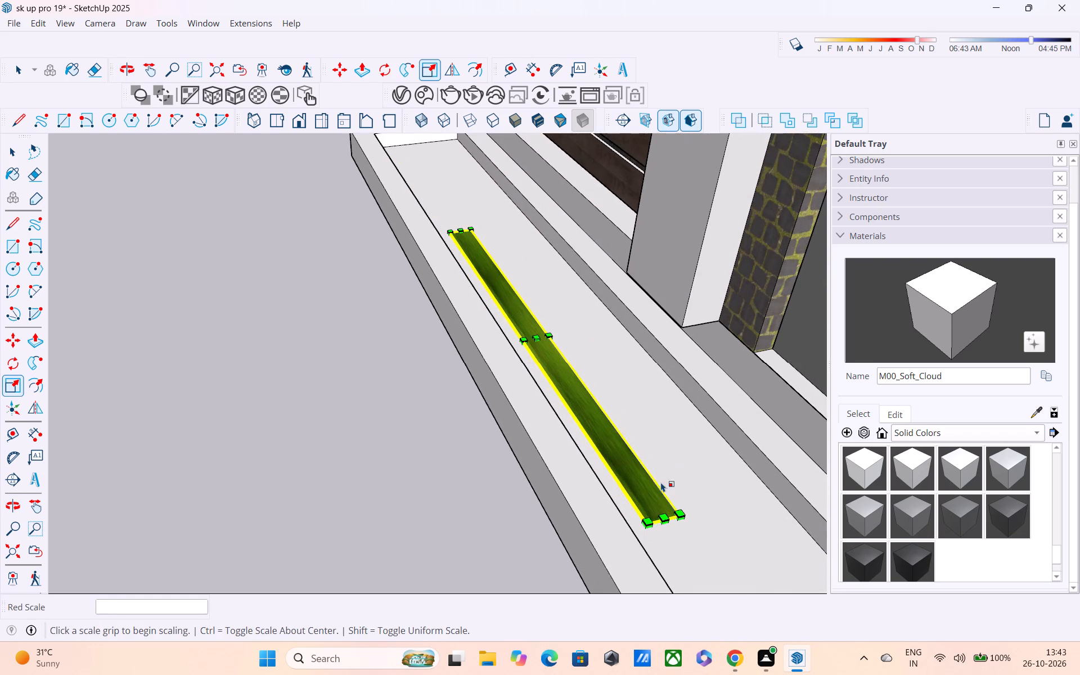
scroll(657, 502, up, 1)
middle_drag(651, 502, 604, 390)
scroll(678, 475, up, 4)
scroll(628, 452, up, 6)
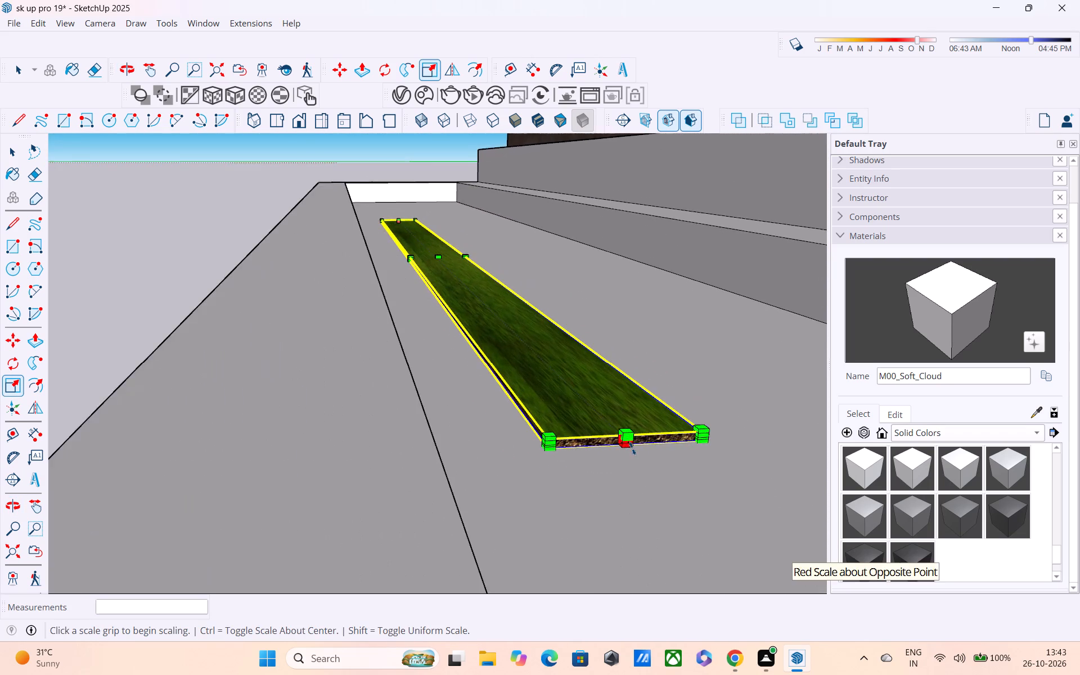
scroll(632, 448, up, 7)
middle_drag(499, 421, 534, 461)
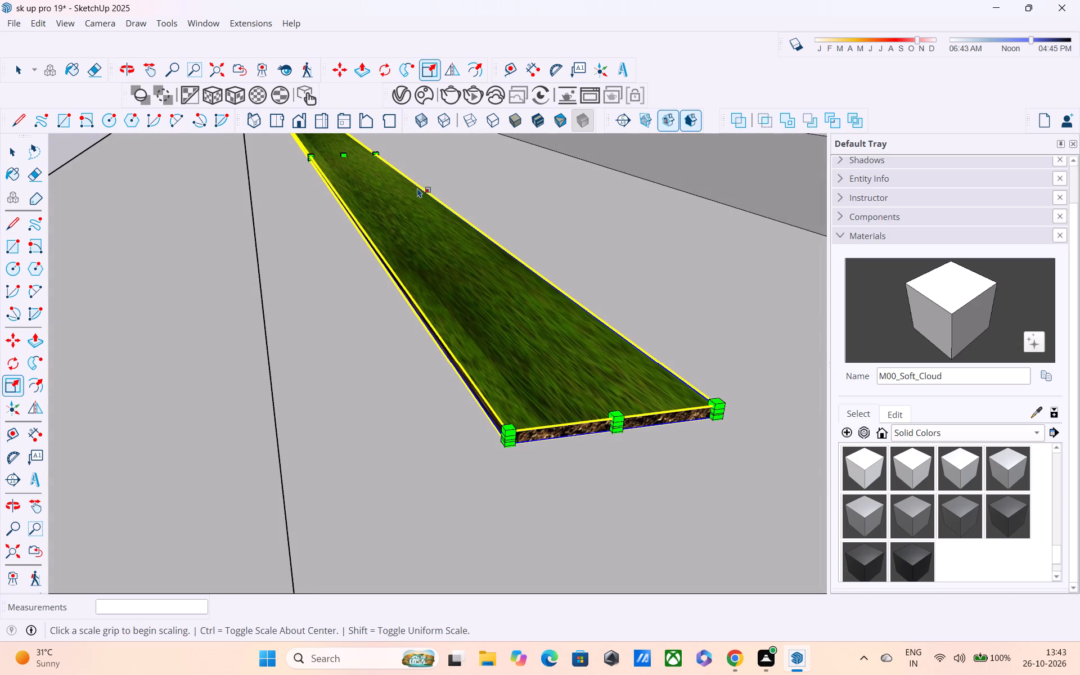
shift+middle_drag(425, 206, 498, 435)
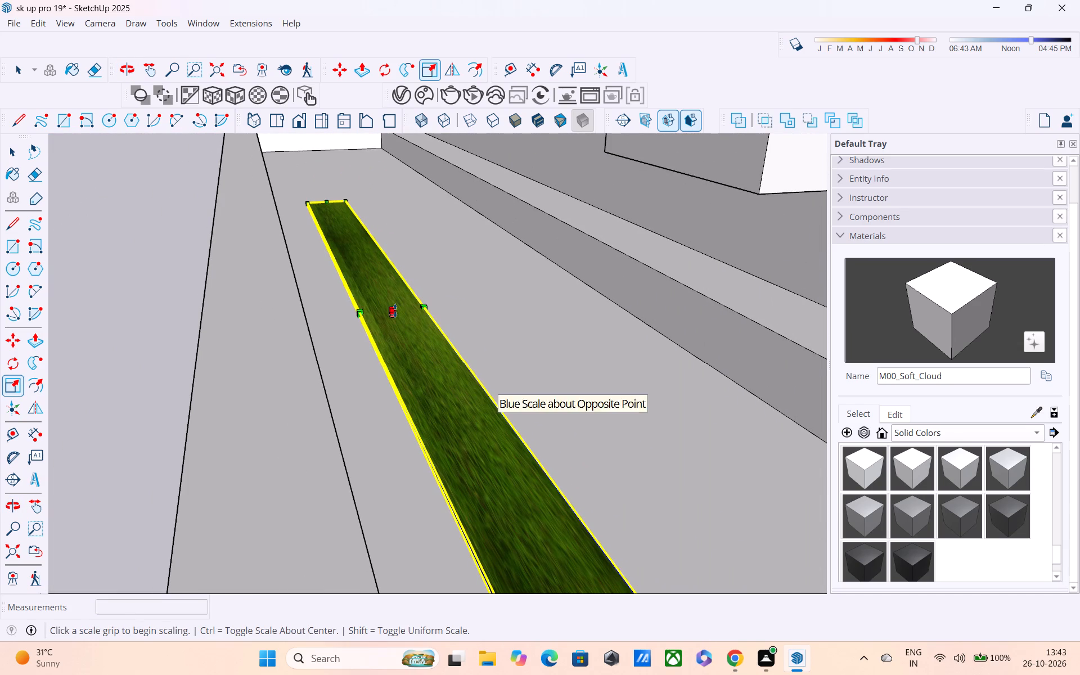
click(395, 310)
drag(393, 308, 395, 285)
scroll(375, 309, up, 20)
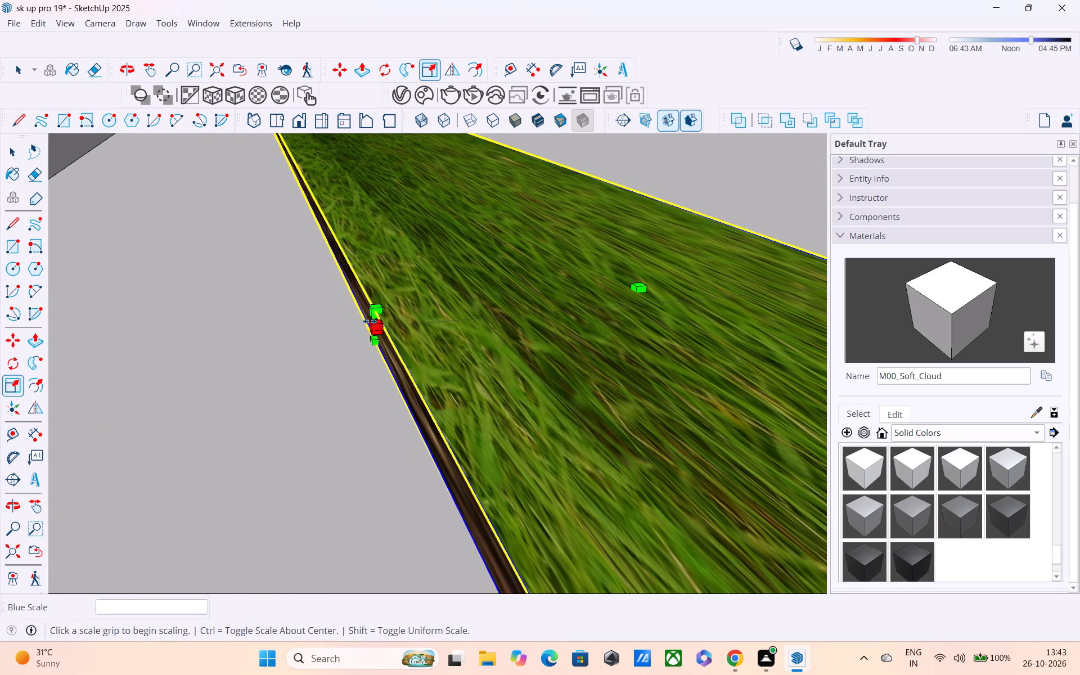
drag(372, 327, 381, 314)
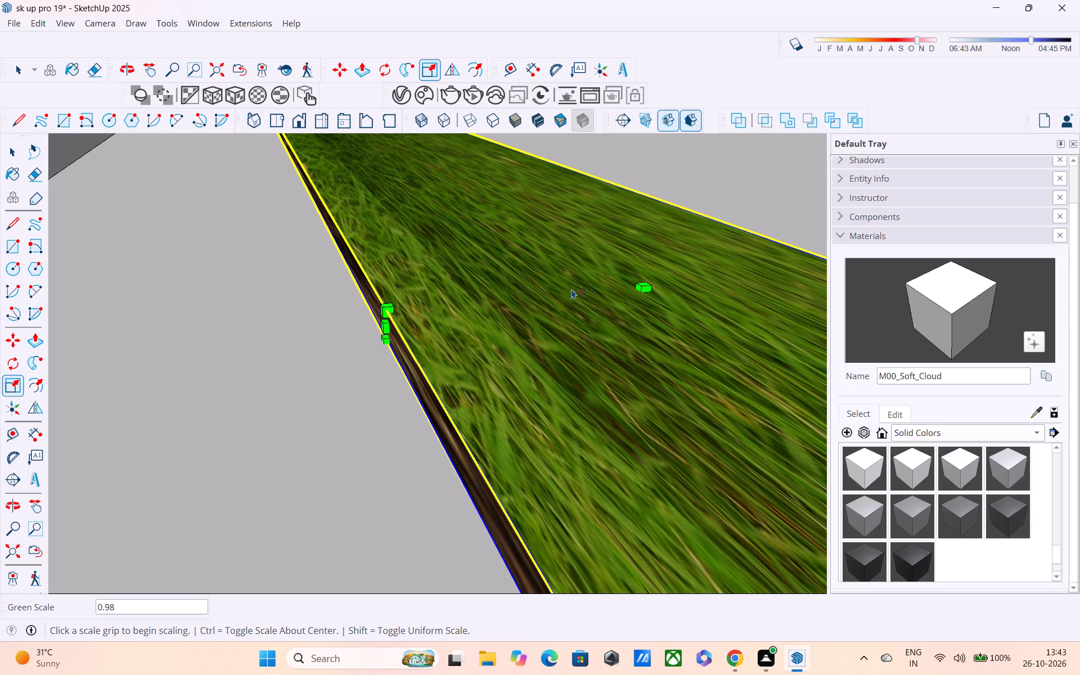
drag(644, 291, 655, 252)
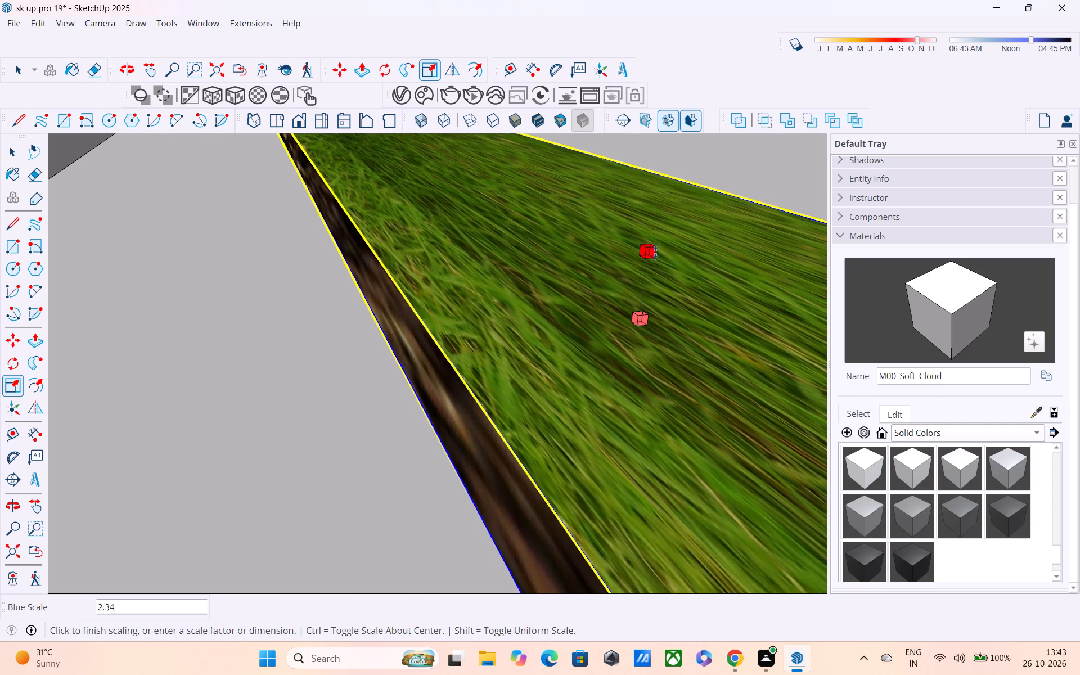
drag(655, 252, 658, 147)
scroll(658, 149, down, 4)
scroll(631, 200, down, 5)
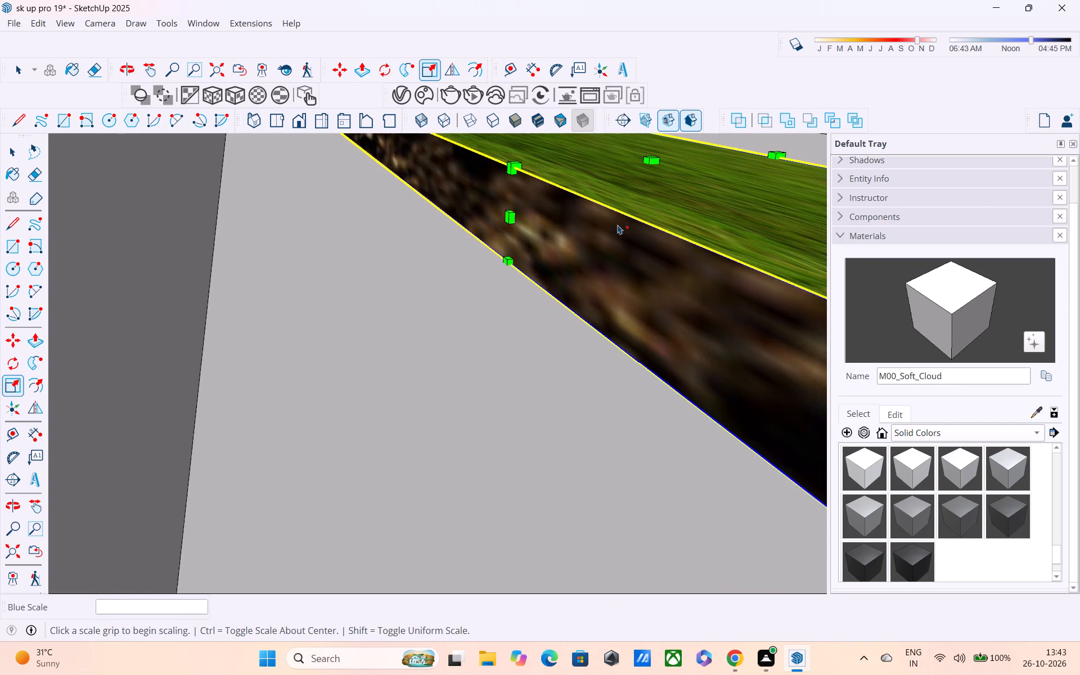
shift+middle_drag(611, 231, 301, 318)
scroll(312, 292, up, 1)
drag(439, 218, 461, 156)
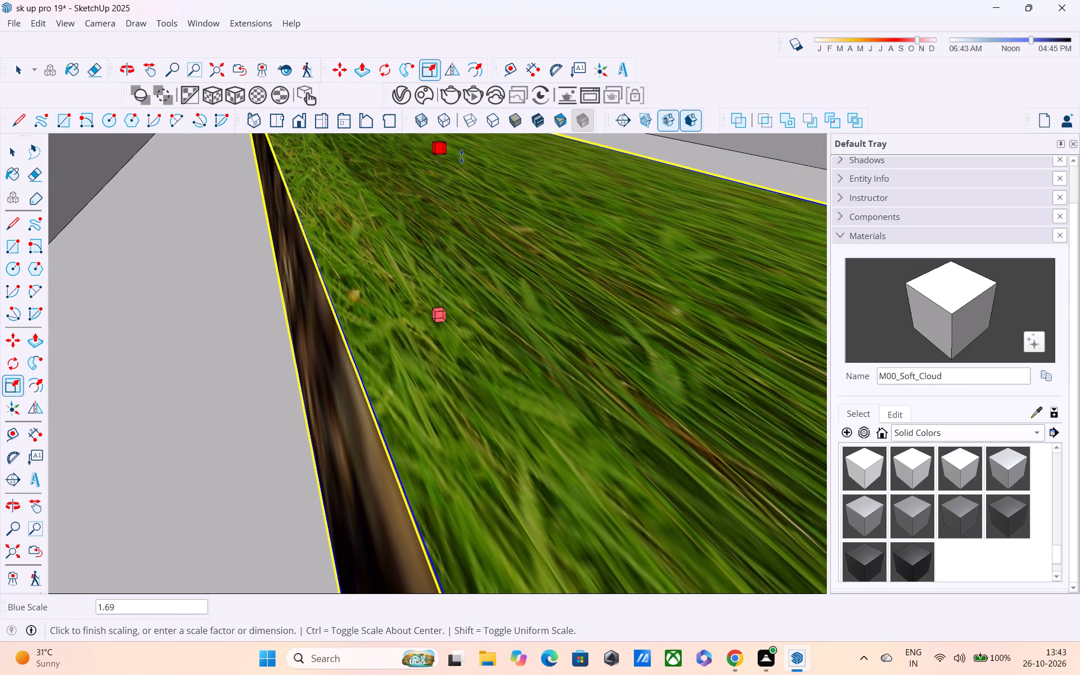
drag(461, 156, 461, 156)
Scale the grass patch across the bed's width until it reaches the outer border.
drag(281, 244, 148, 259)
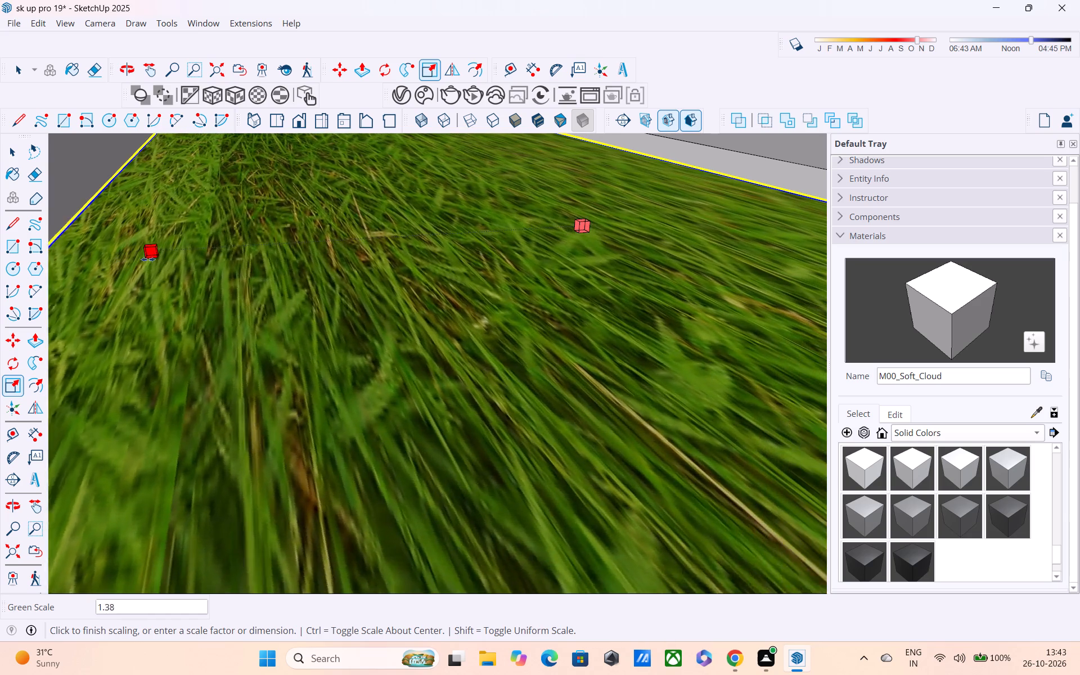
drag(148, 259, 181, 262)
scroll(181, 262, down, 4)
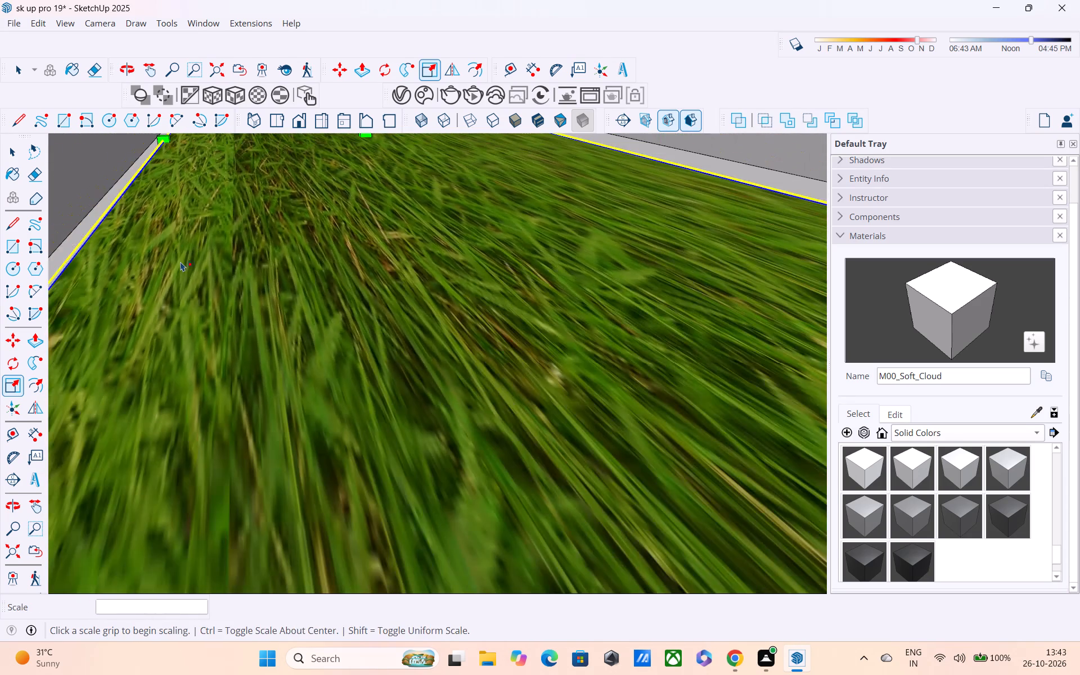
shift+middle_drag(180, 262, 413, 259)
drag(267, 247, 226, 247)
drag(269, 247, 129, 248)
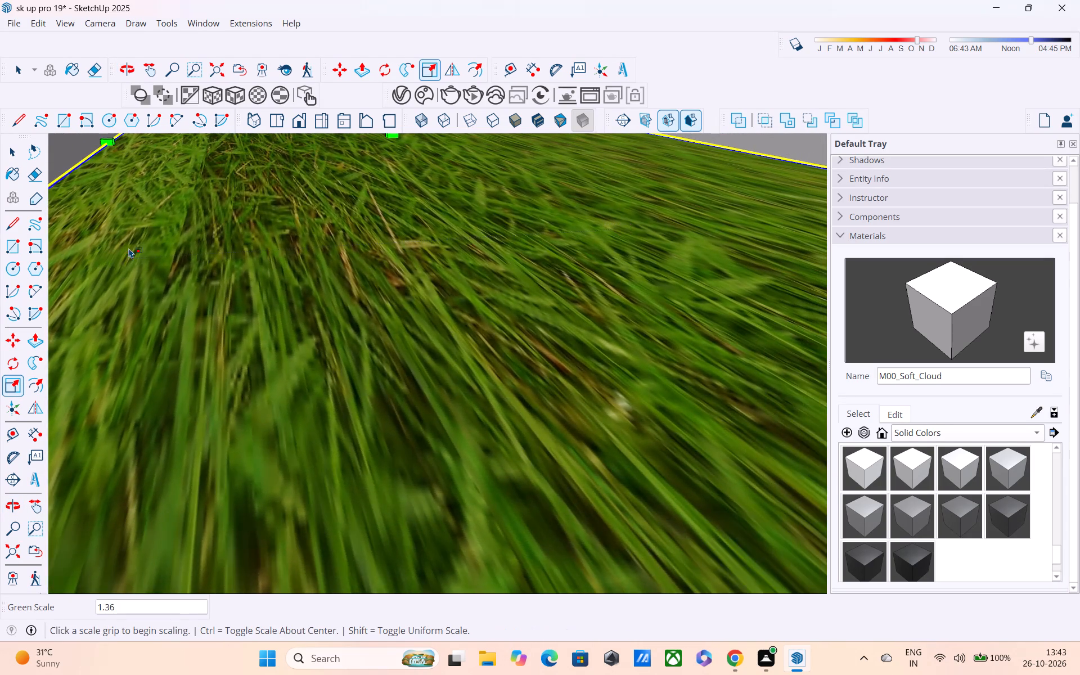
scroll(141, 247, down, 8)
shift+middle_drag(193, 260, 574, 266)
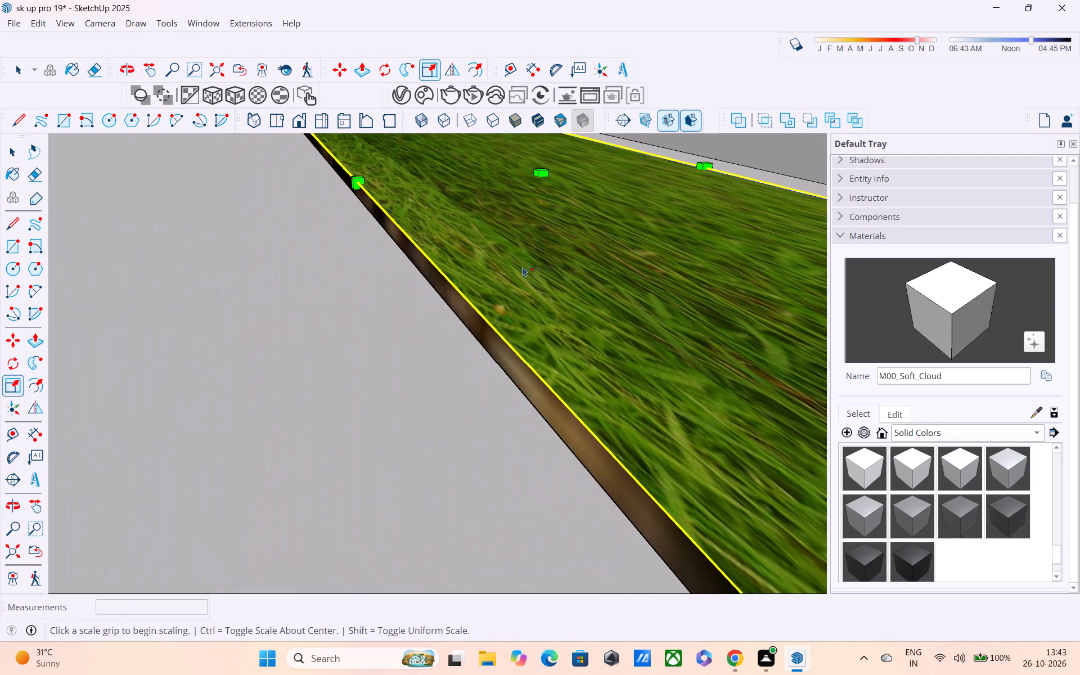
middle_drag(498, 276, 452, 290)
drag(410, 241, 356, 245)
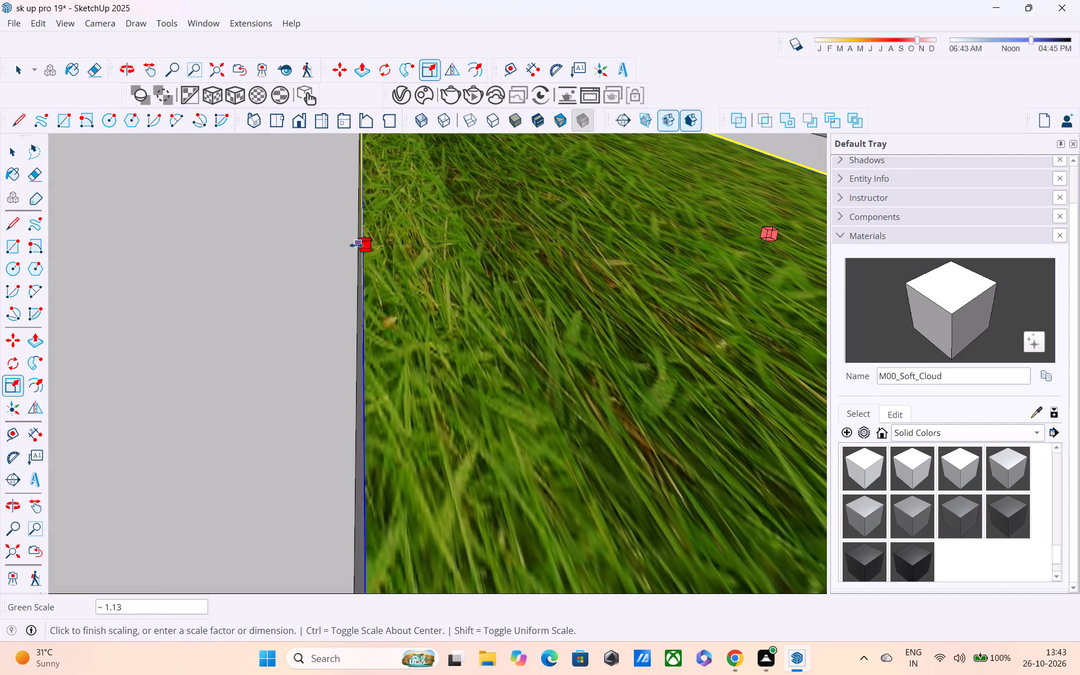
drag(356, 245, 353, 245)
Scale the grass patch's opposite long side across the bed to reach the inner wall on the house side.
scroll(378, 245, down, 4)
shift+middle_drag(551, 242, 319, 247)
middle_drag(619, 245, 441, 254)
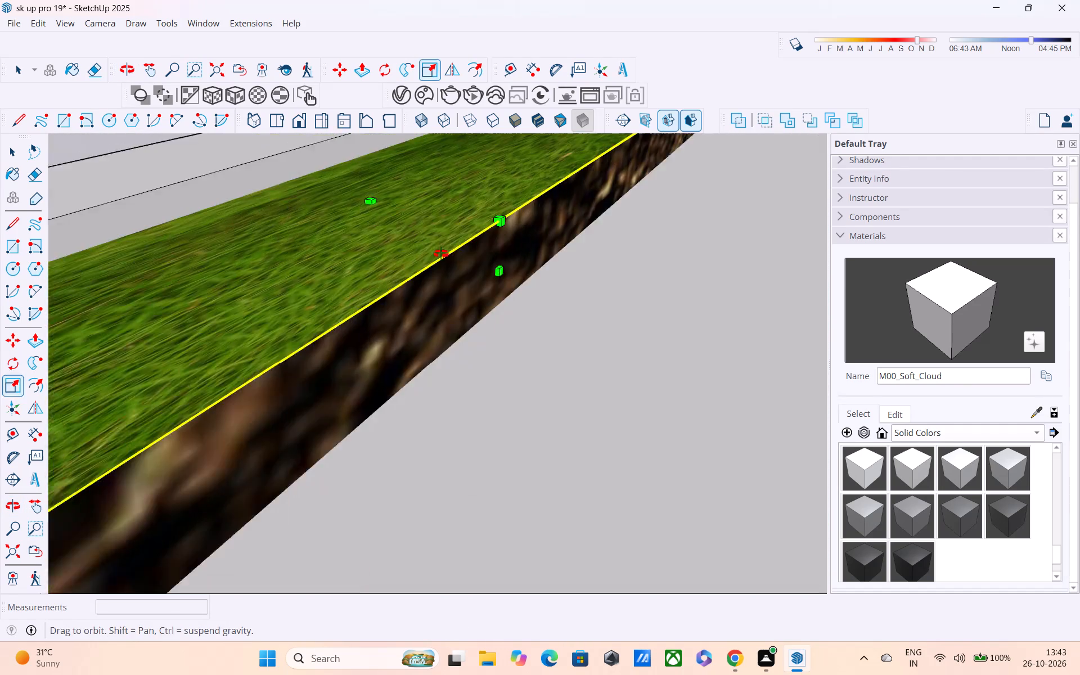
middle_drag(441, 254, 421, 238)
drag(502, 272, 780, 362)
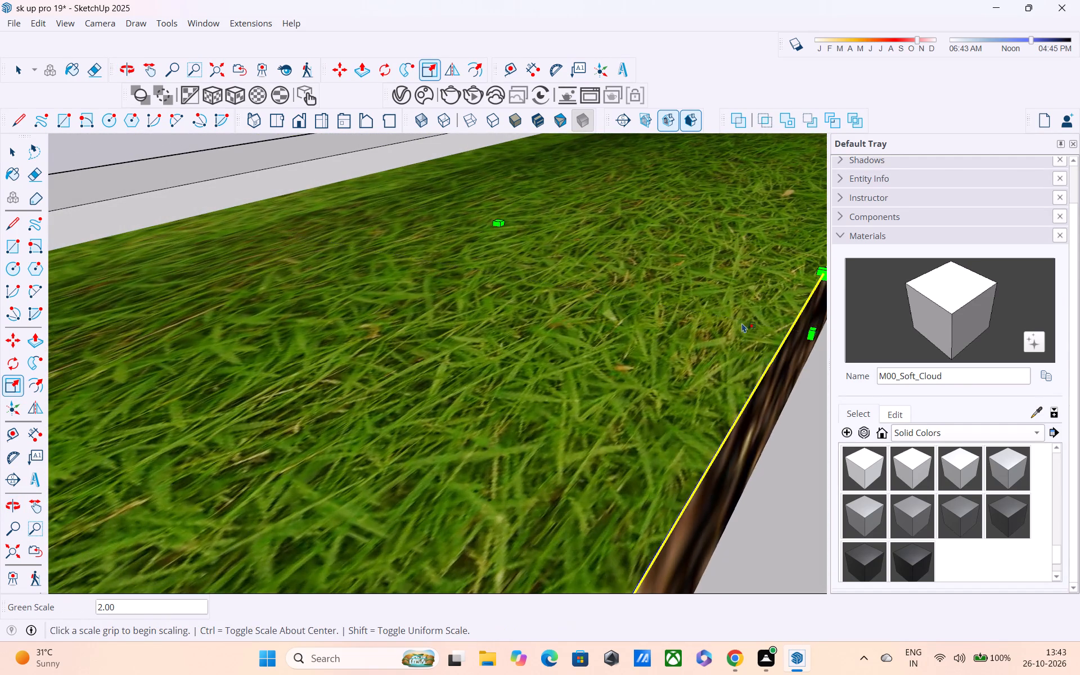
scroll(728, 307, down, 4)
shift+middle_drag(724, 317, 525, 249)
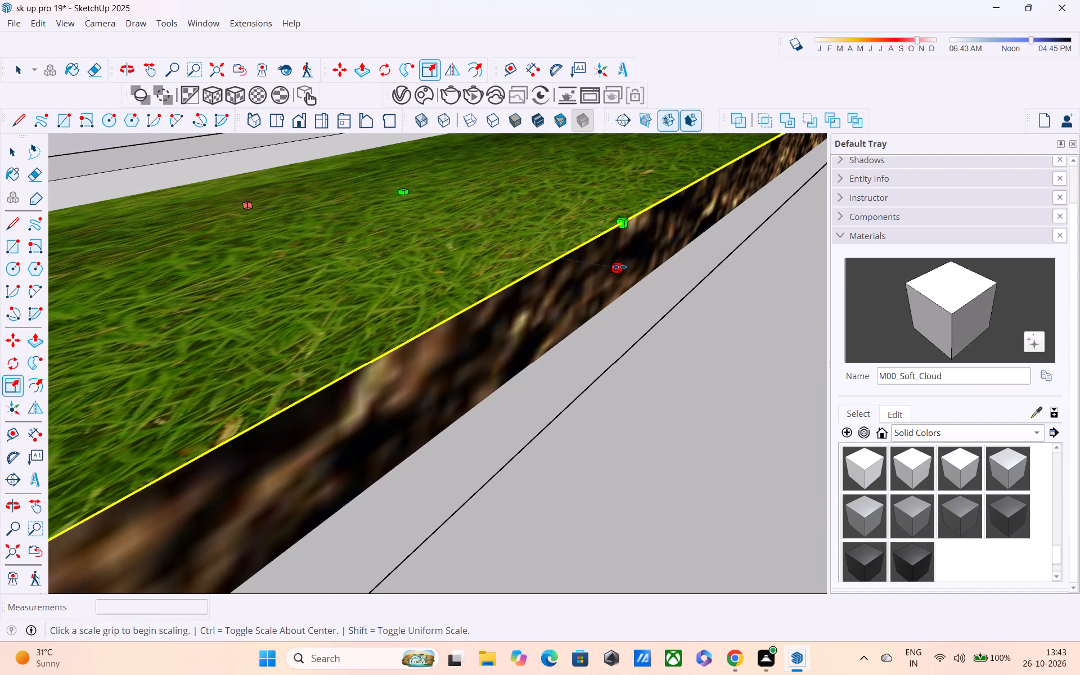
drag(619, 267, 717, 317)
scroll(677, 286, down, 4)
middle_drag(678, 292, 749, 350)
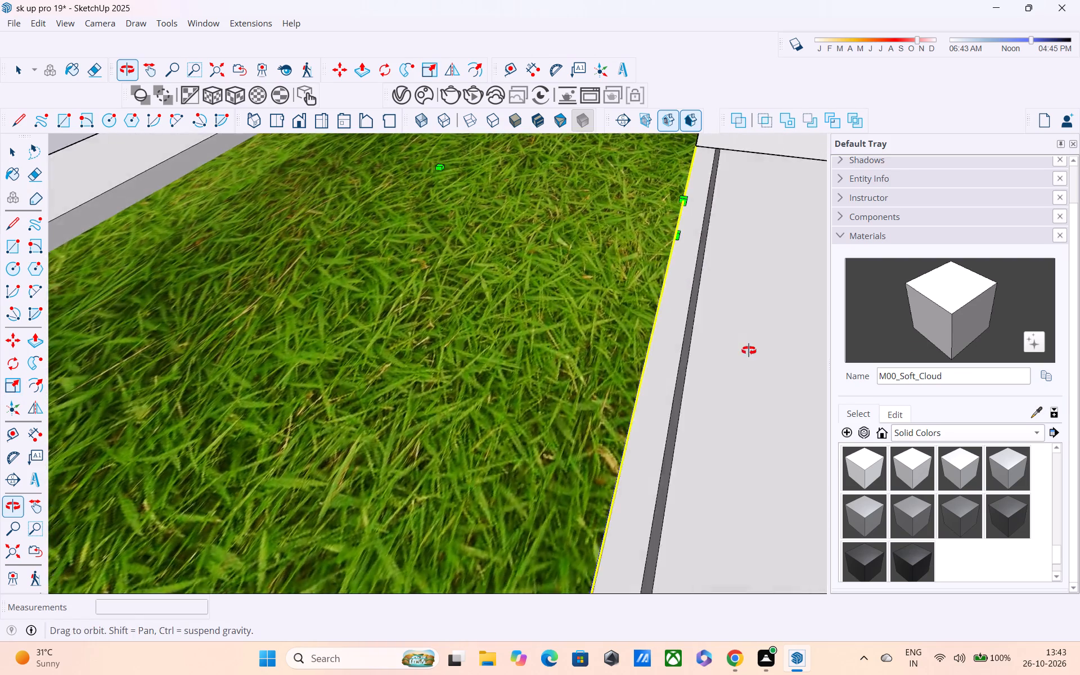
middle_drag(749, 350, 758, 351)
scroll(696, 257, up, 3)
middle_drag(681, 240, 655, 183)
scroll(670, 218, up, 4)
middle_drag(655, 215, 654, 215)
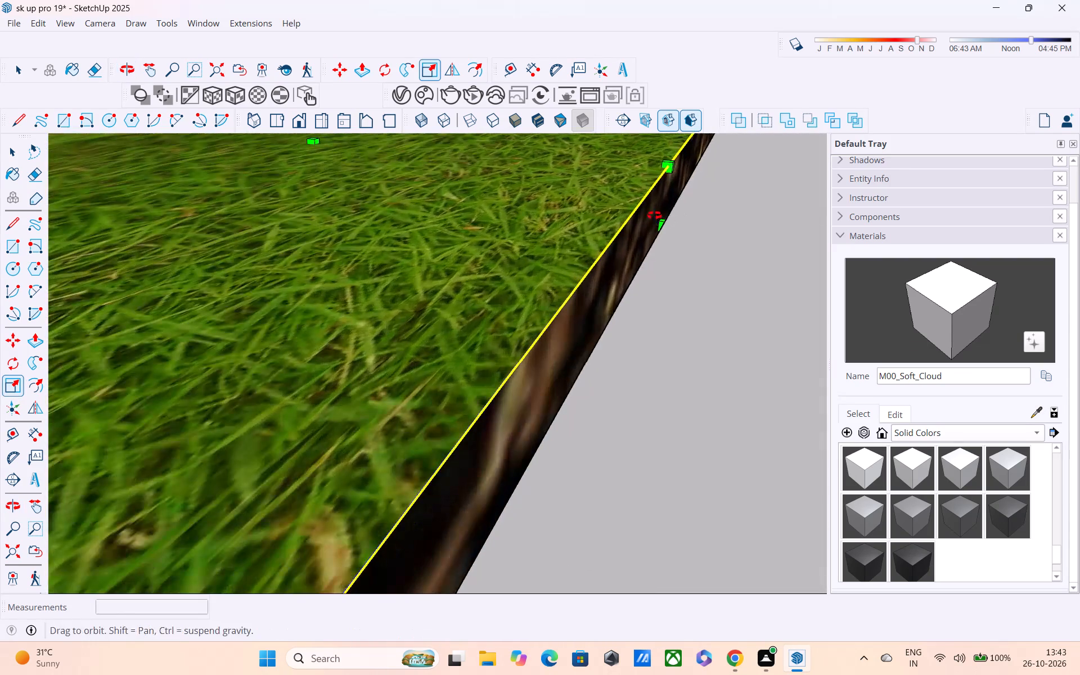
middle_drag(654, 215, 683, 227)
scroll(669, 217, up, 4)
drag(639, 210, 672, 236)
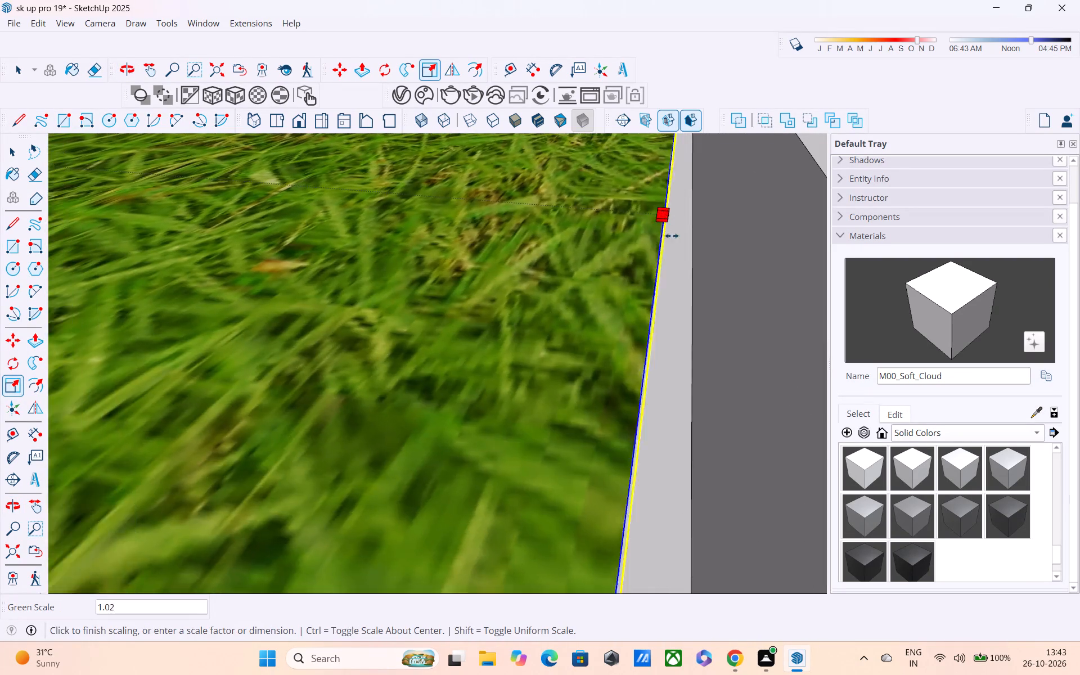
drag(672, 236, 741, 261)
scroll(733, 238, down, 5)
scroll(570, 223, down, 9)
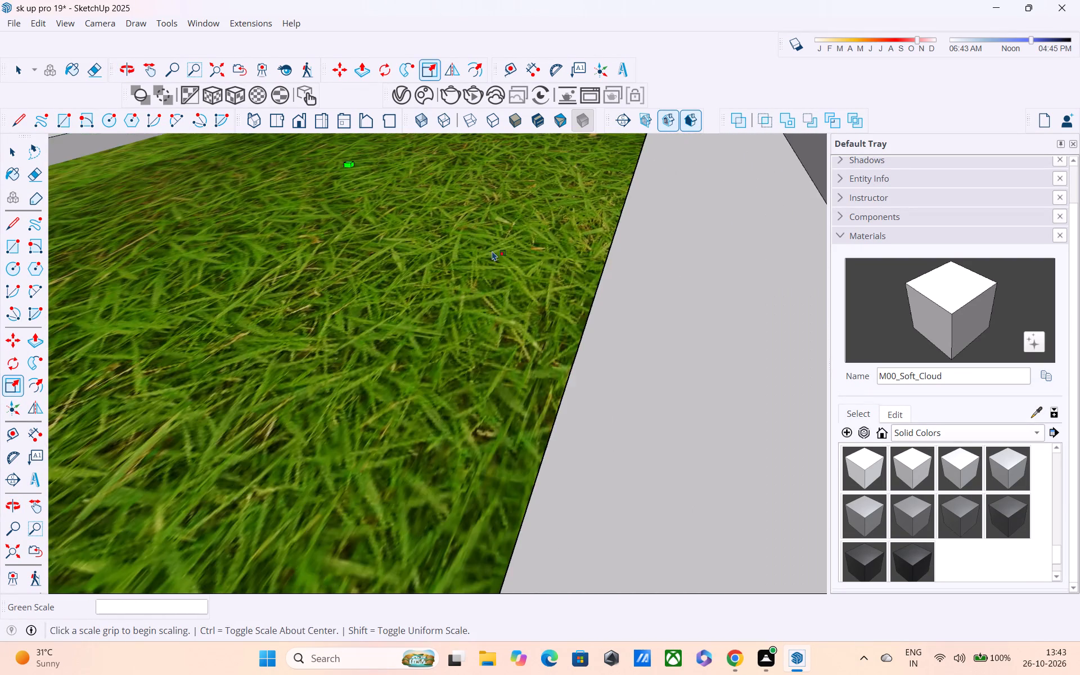
Scale the grass patch lengthwise to reach the end of the recessed bed beside the ramp.
scroll(408, 243, down, 5)
middle_drag(380, 279, 524, 294)
scroll(521, 280, down, 8)
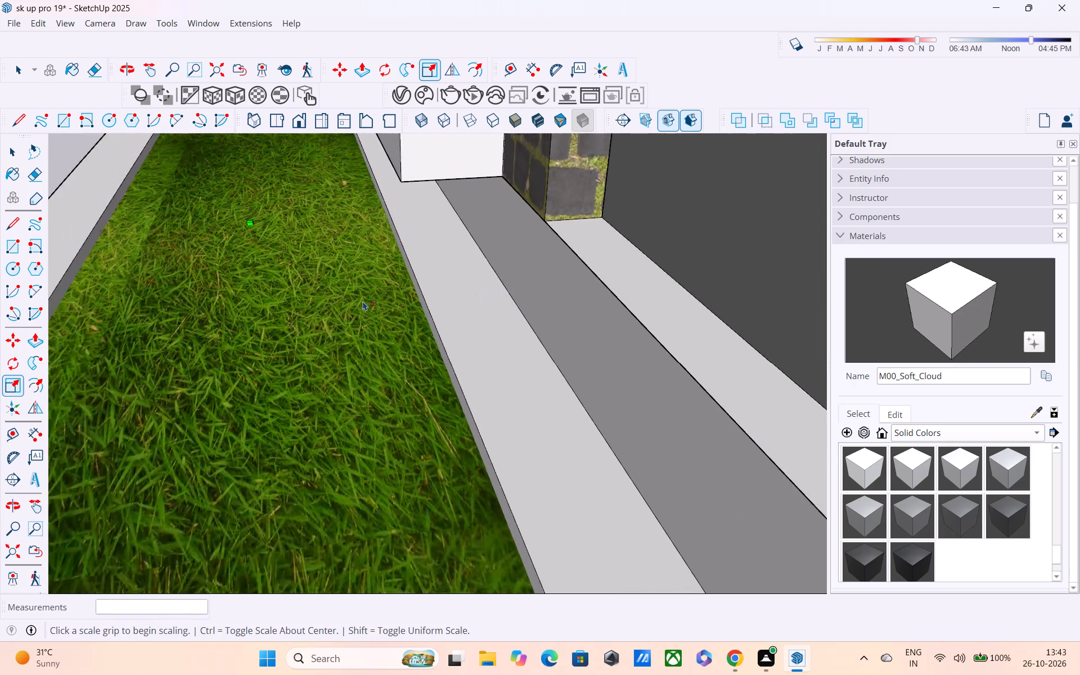
middle_drag(363, 301, 474, 224)
scroll(475, 222, down, 6)
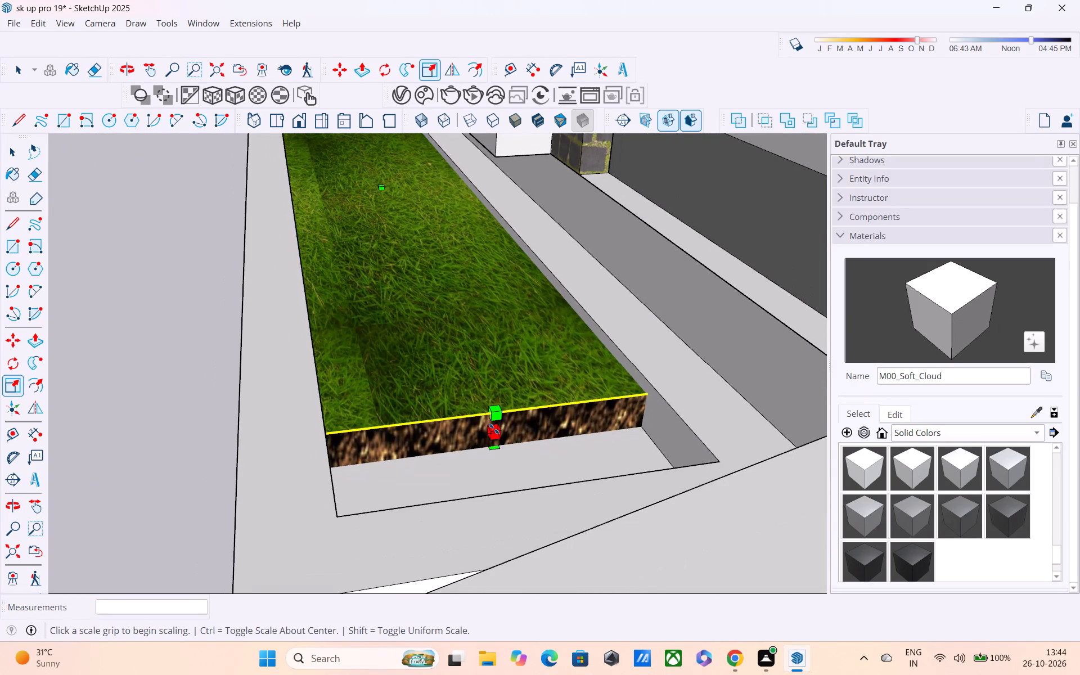
drag(494, 432, 519, 502)
scroll(504, 461, down, 5)
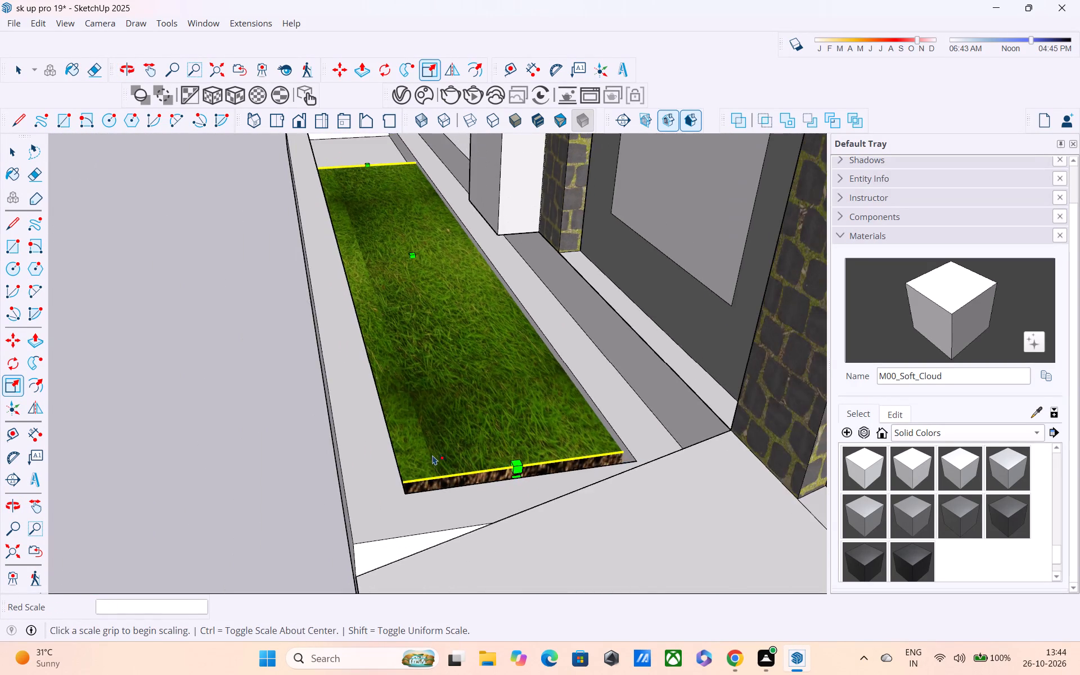
middle_drag(433, 455, 667, 426)
scroll(611, 406, up, 4)
drag(601, 415, 619, 436)
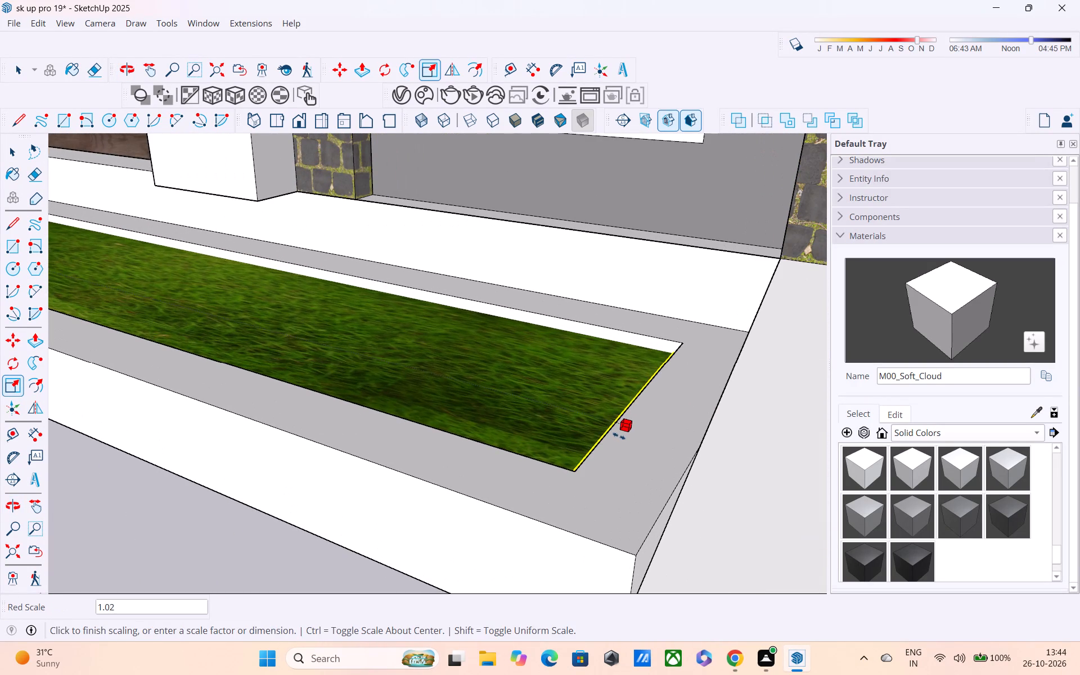
drag(619, 436, 622, 439)
Scale the grass patch lengthwise to the bed's far end away from the ramp, and finish scaling.
scroll(613, 415, down, 6)
middle_drag(537, 404, 635, 407)
scroll(580, 385, down, 4)
shift+middle_drag(451, 386, 458, 400)
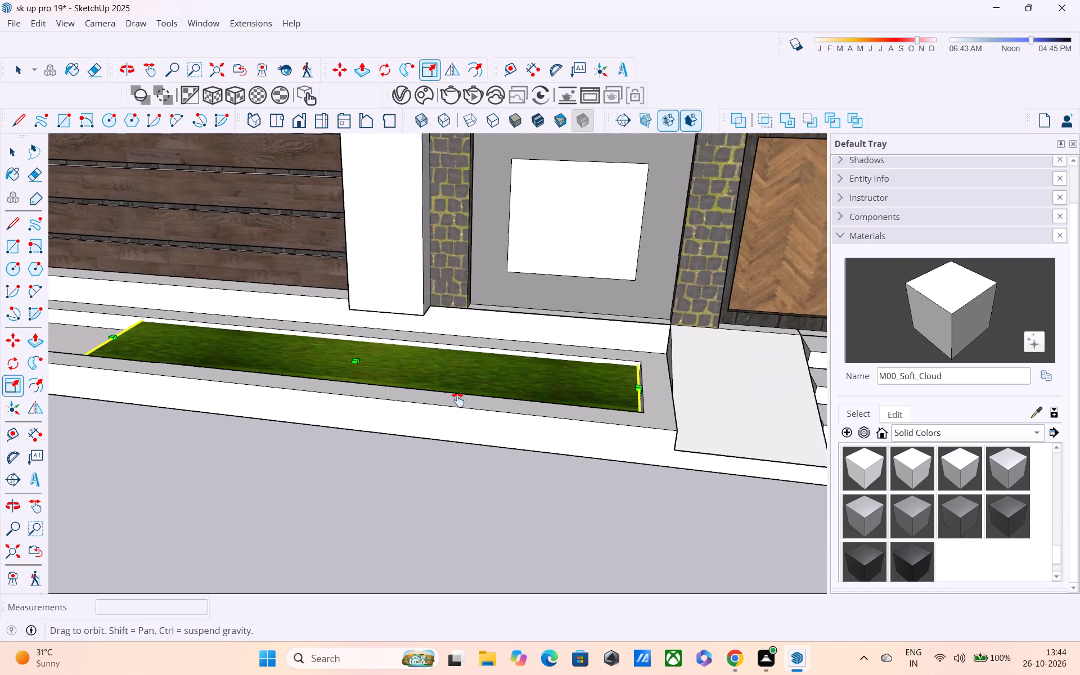
shift+middle_drag(458, 400, 693, 474)
middle_drag(443, 370, 751, 427)
scroll(463, 452, up, 2)
shift+middle_drag(473, 443, 546, 345)
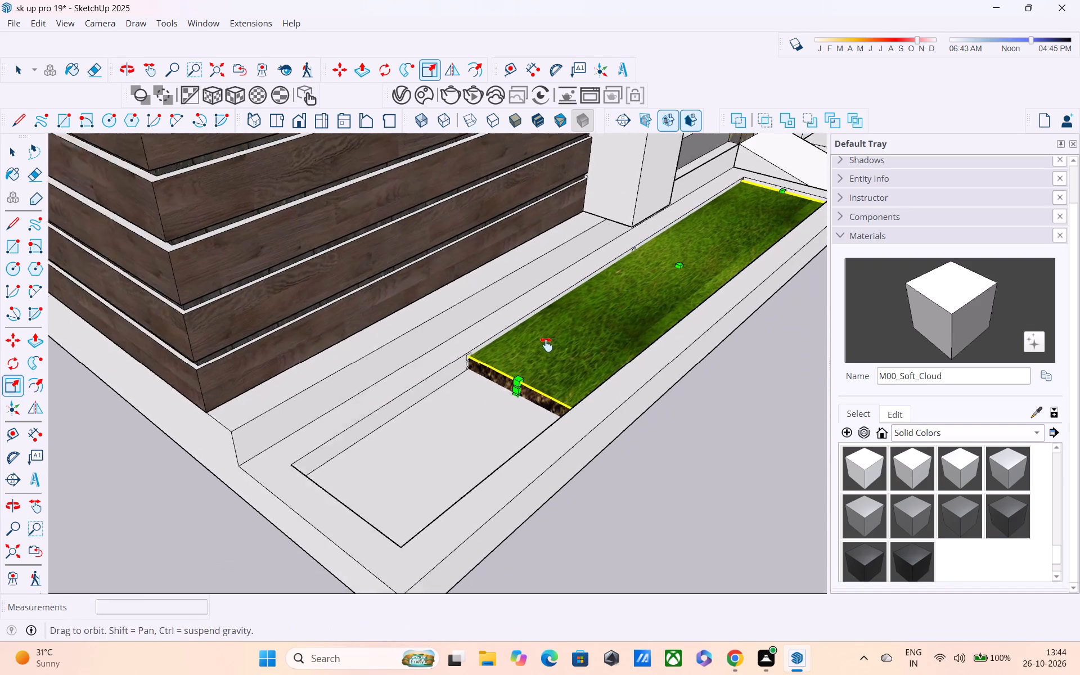
shift+middle_drag(546, 345, 551, 334)
scroll(527, 363, up, 4)
drag(535, 354, 508, 377)
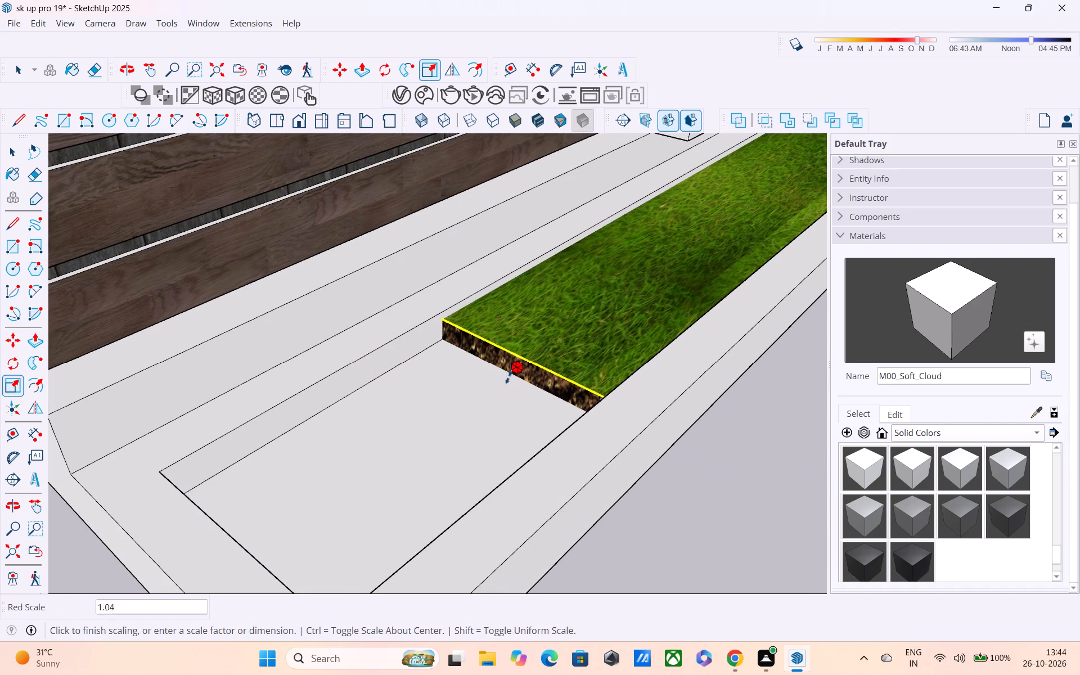
drag(508, 377, 172, 435)
scroll(187, 430, down, 5)
middle_drag(434, 430, 391, 342)
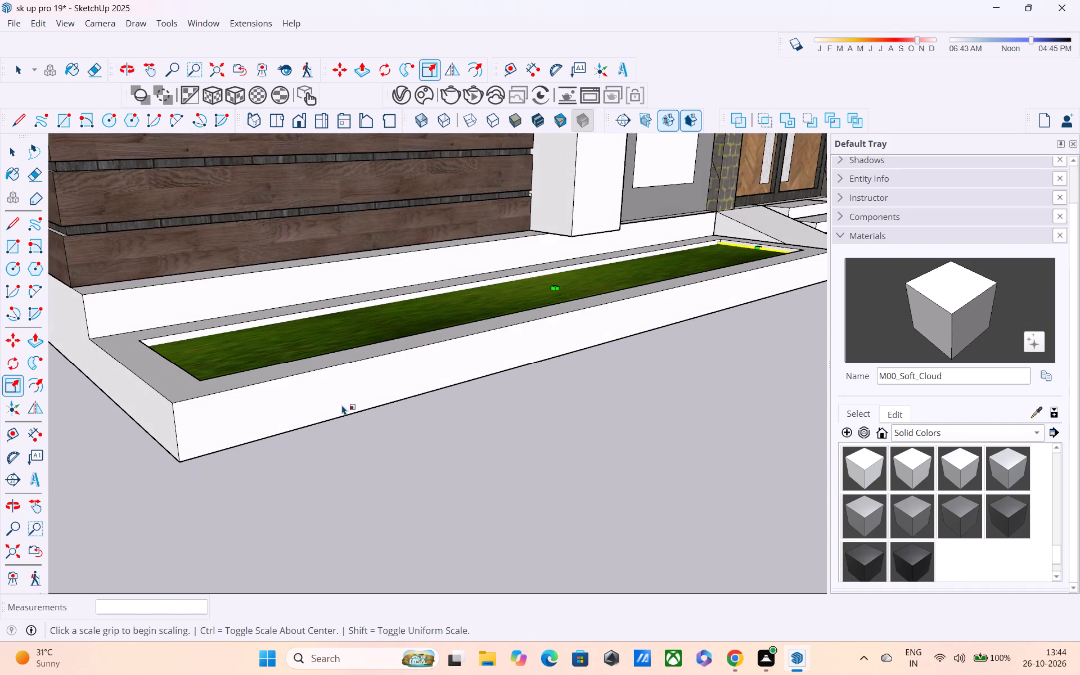
click(332, 456)
key(space)
click(334, 457)
scroll(376, 389, down, 3)
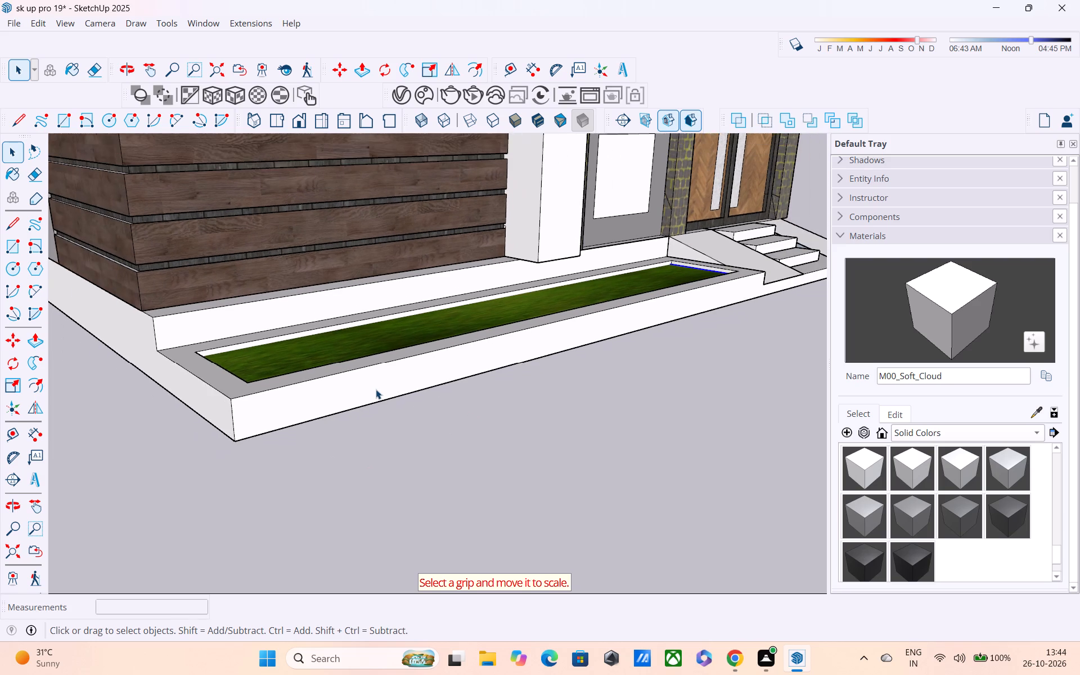
Examine the grass-filled bed along the wood-clad wall and the adjoining front facade.
middle_drag(388, 390, 255, 393)
scroll(426, 342, up, 2)
middle_drag(424, 341, 433, 387)
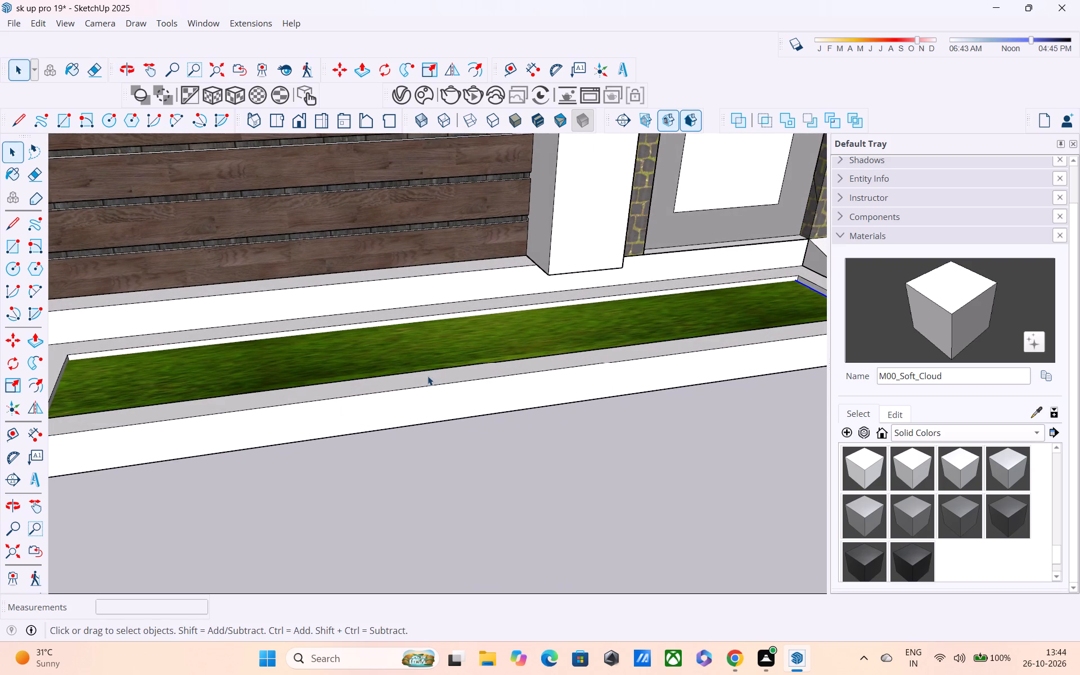
key(l)
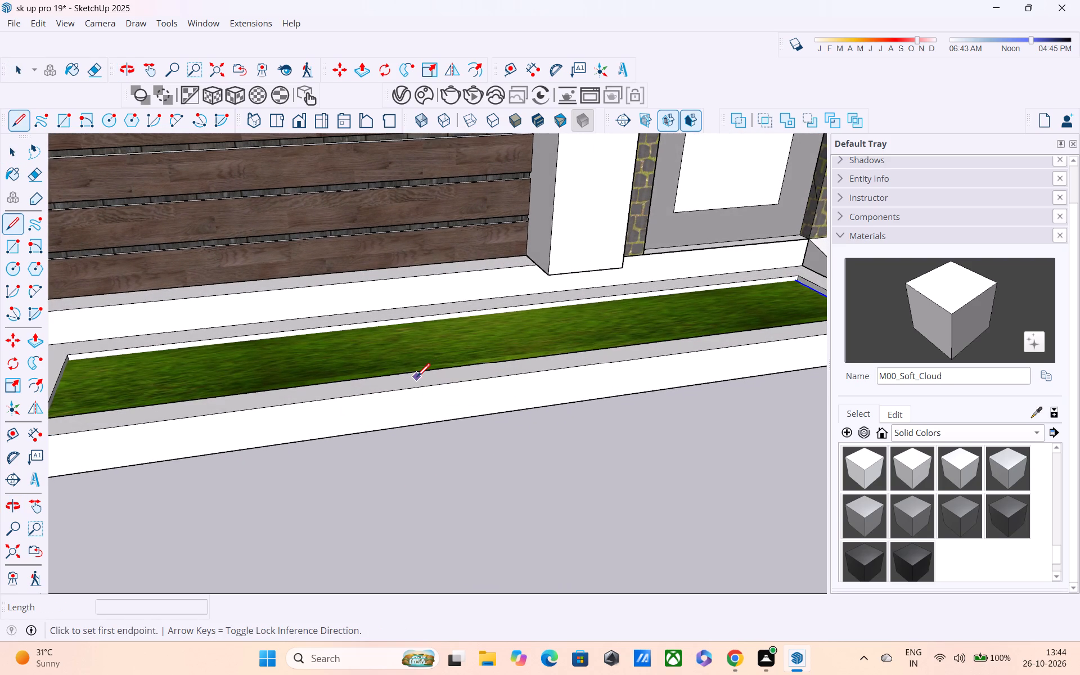
middle_drag(413, 382, 273, 440)
scroll(291, 412, down, 5)
middle_drag(377, 427, 395, 325)
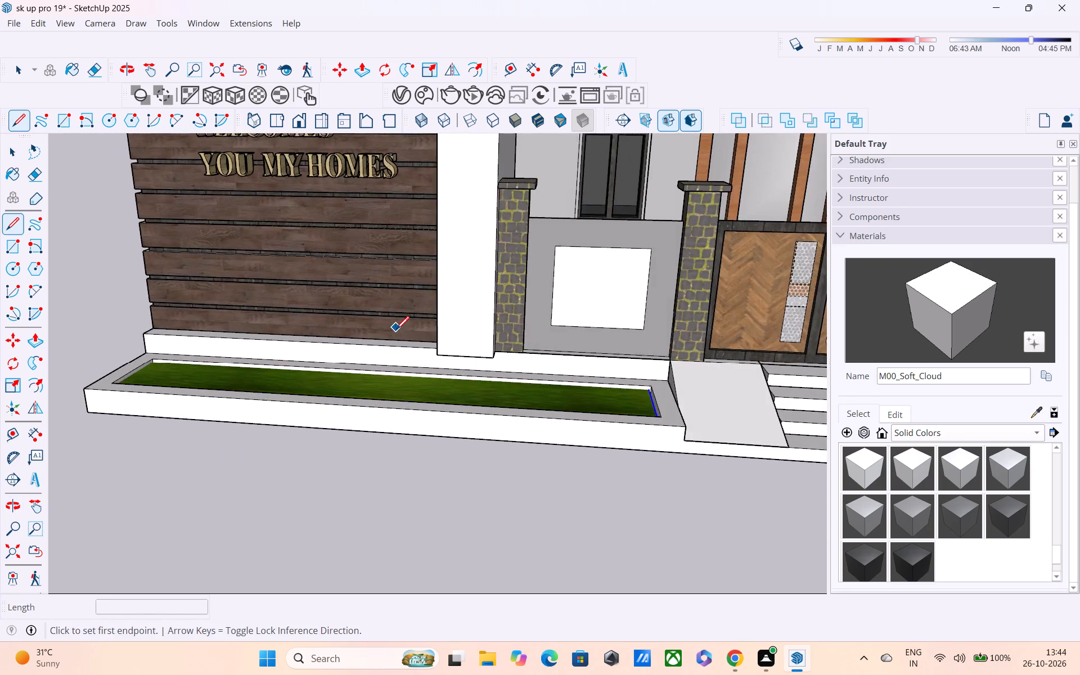
scroll(396, 332, down, 4)
shift+middle_drag(412, 350, 515, 330)
key(space)
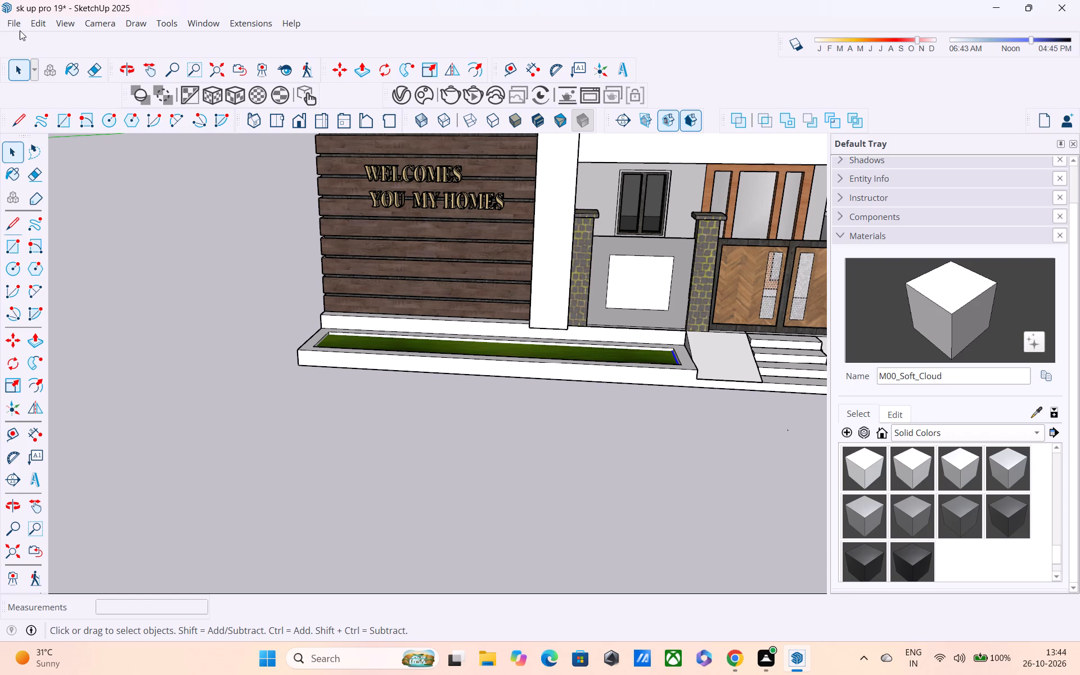
Import the "plants" model from Downloads and place the potted plant on the grass bed near its end away from the ramp.
drag(16, 25, 10, 20)
click(43, 222)
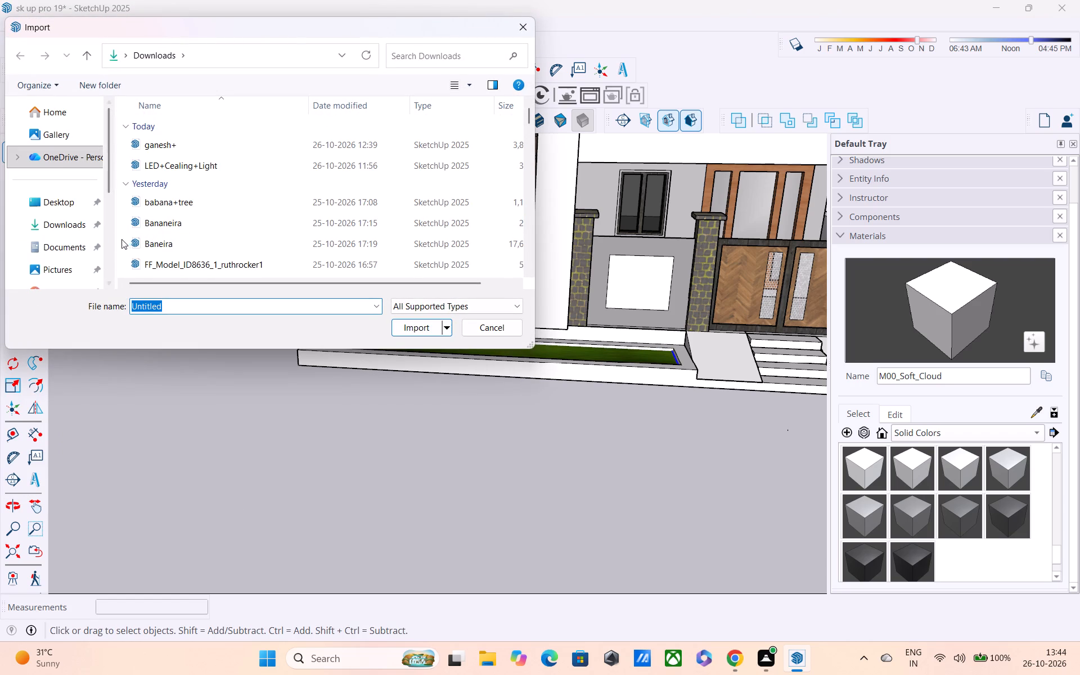
scroll(175, 223, down, 3)
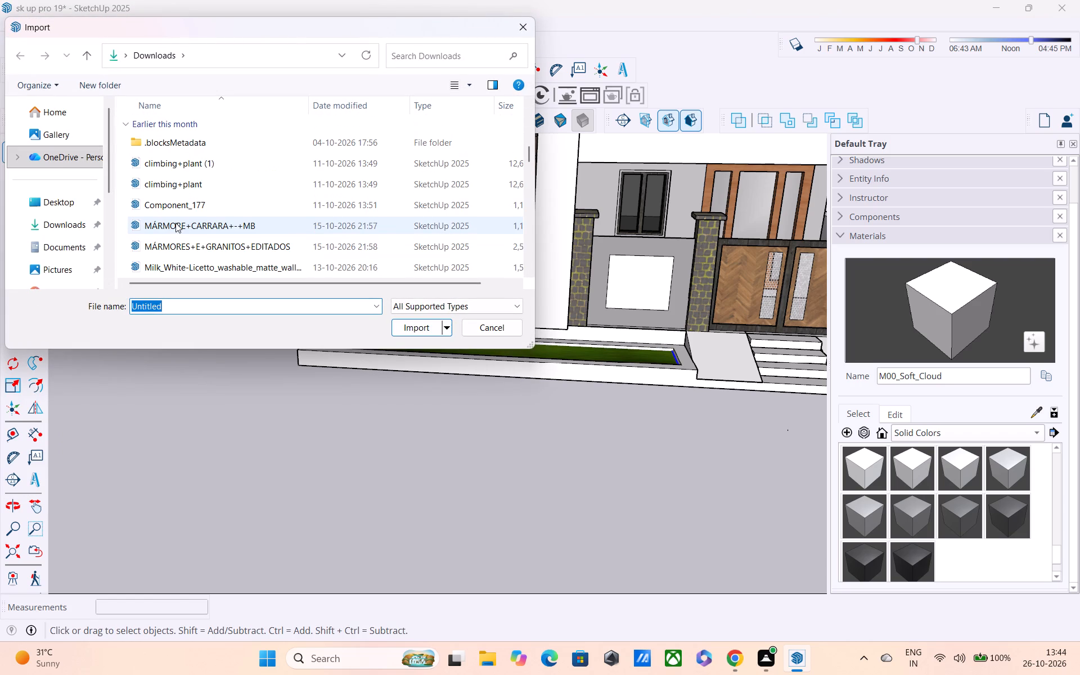
scroll(175, 223, down, 3)
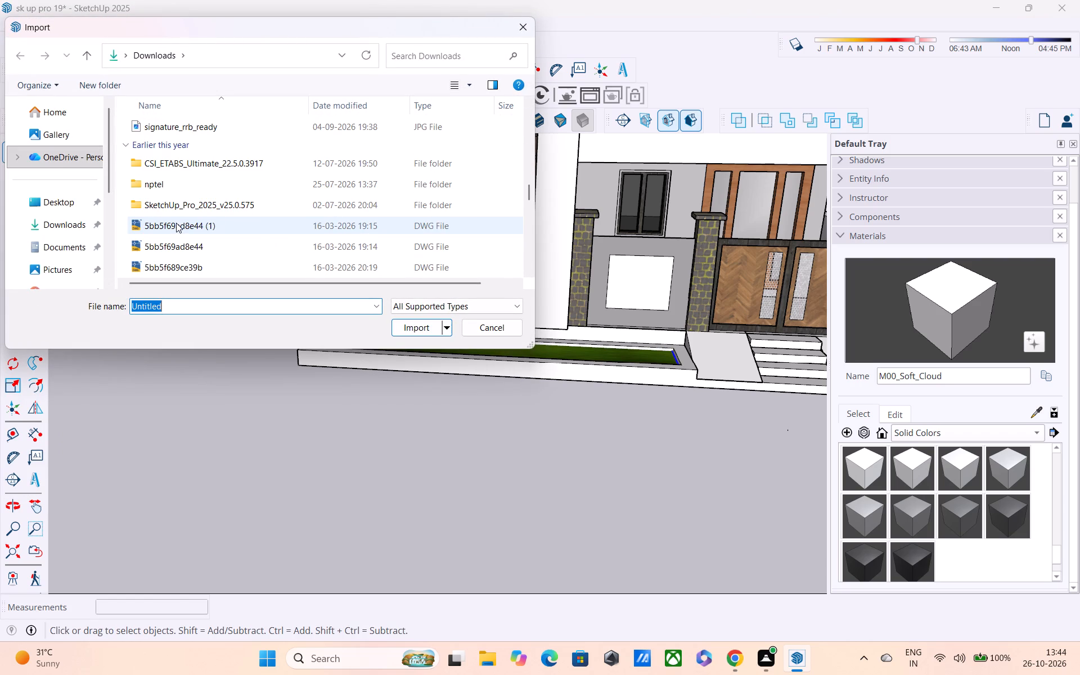
scroll(176, 223, down, 1)
scroll(176, 223, up, 1)
click(89, 232)
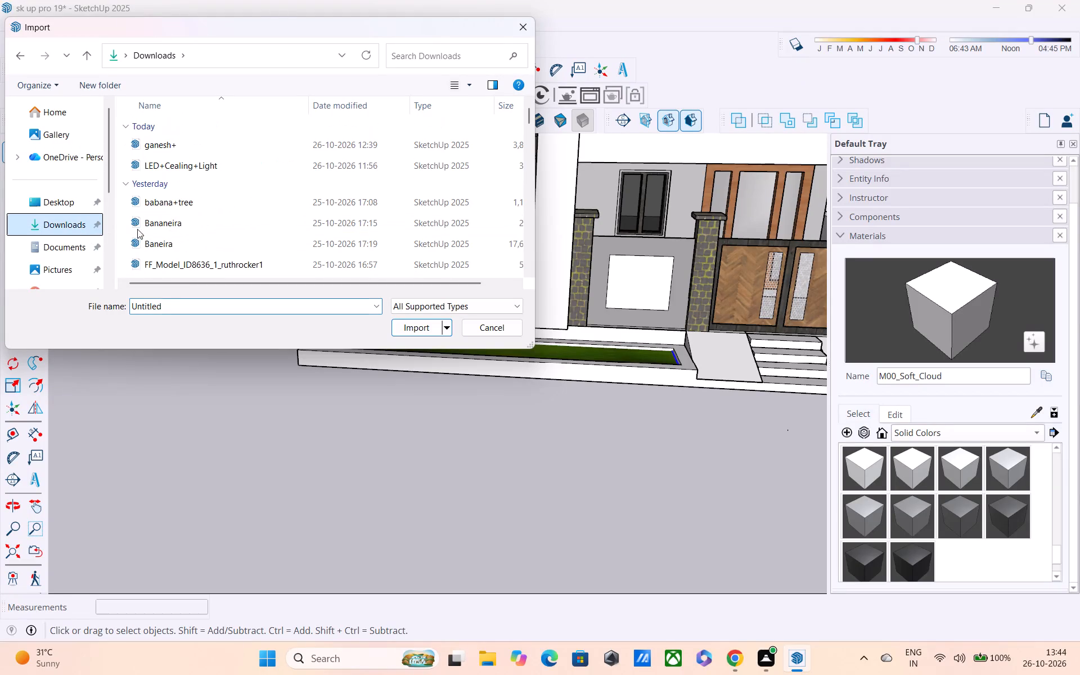
scroll(223, 220, down, 2)
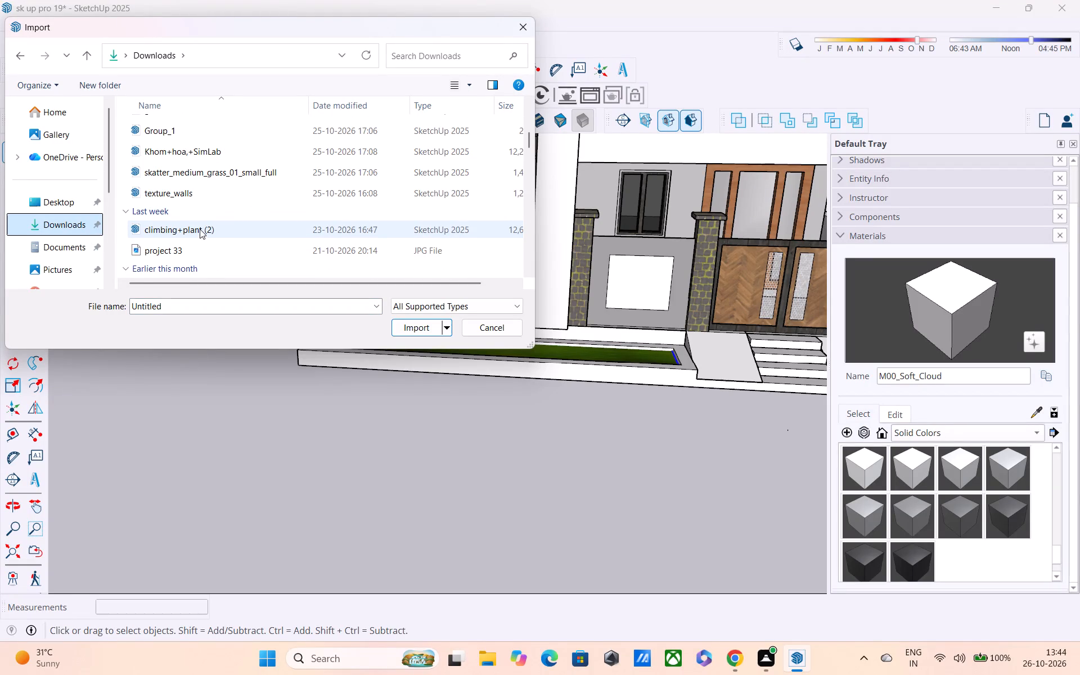
scroll(200, 198, up, 1)
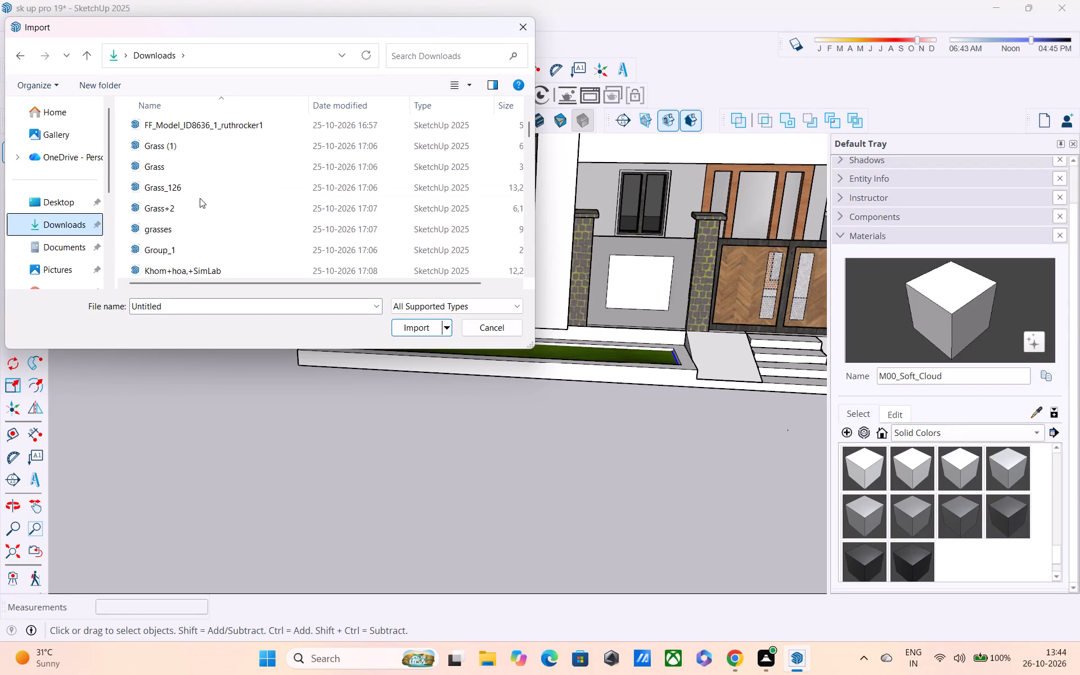
scroll(192, 207, down, 3)
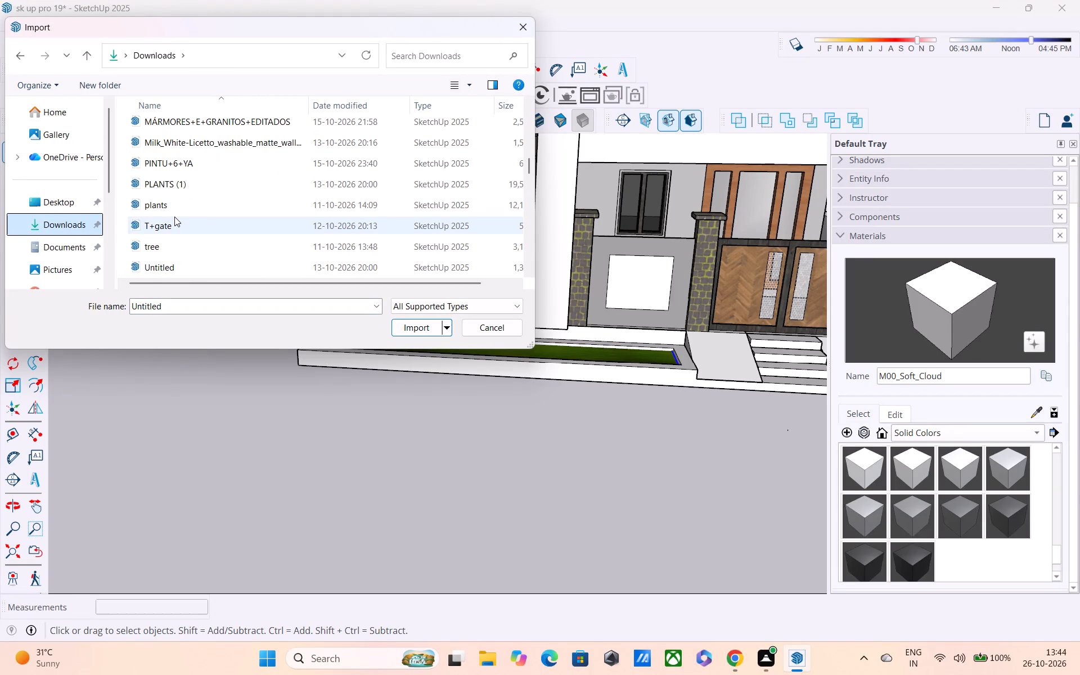
click(174, 213)
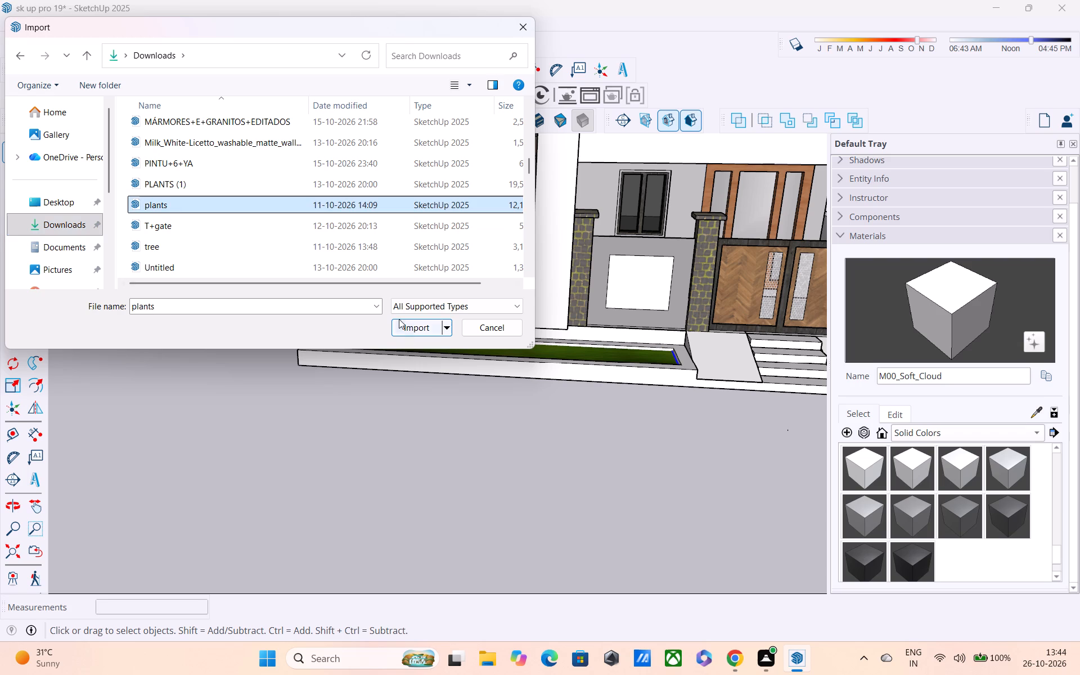
click(399, 319)
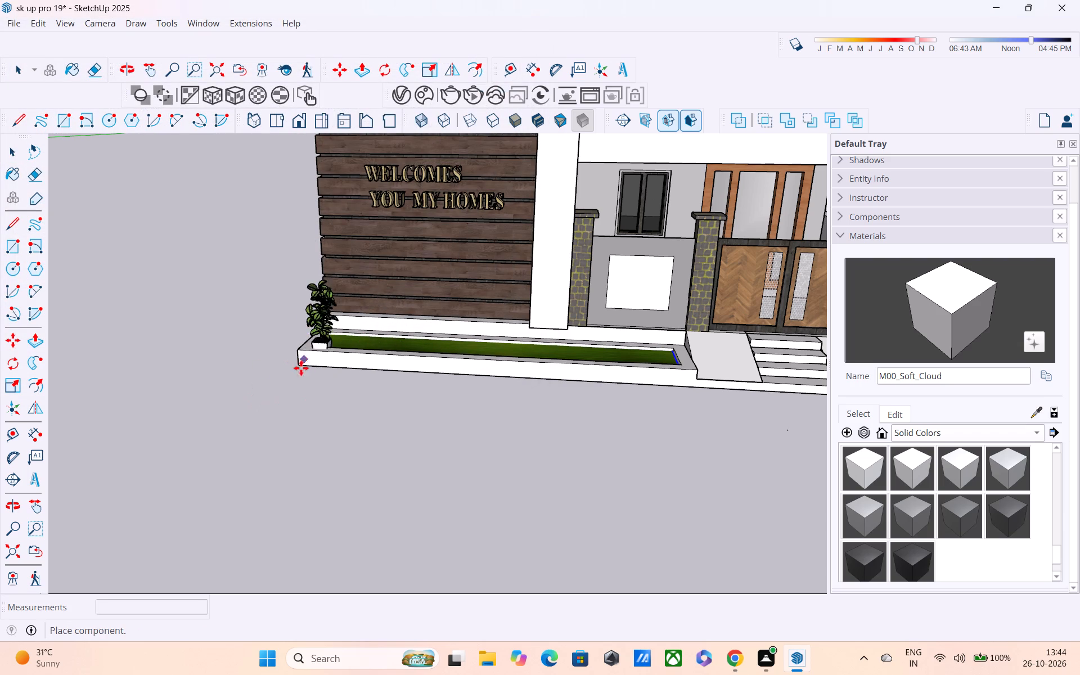
click(350, 347)
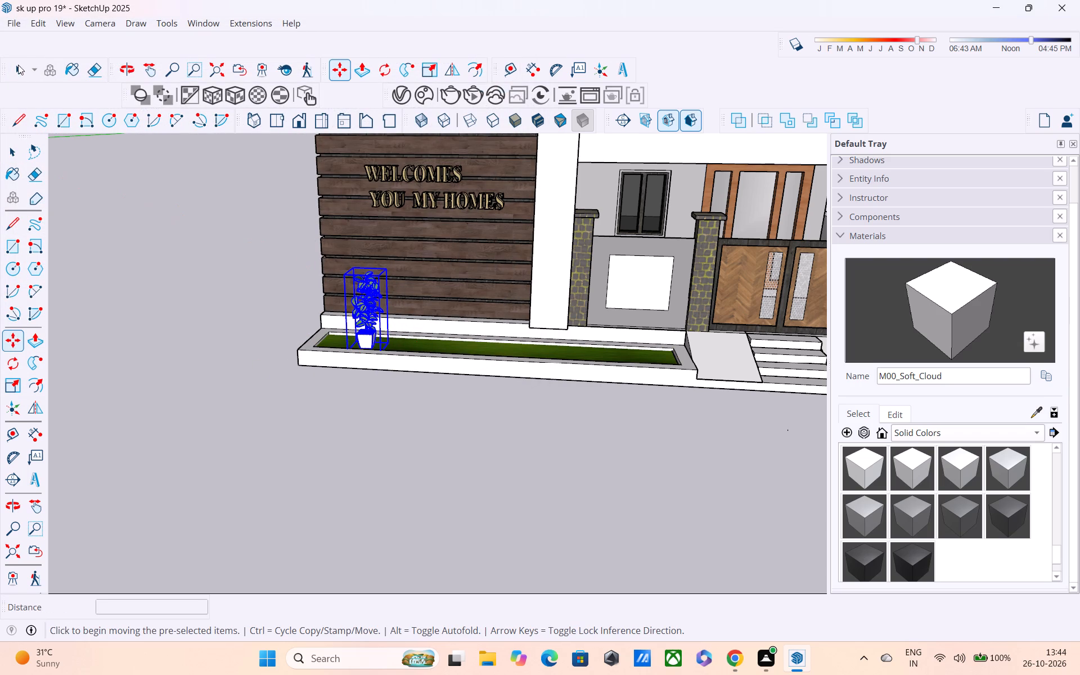
Import the "tree" model from the Downloads folder.
click(20, 33)
click(20, 28)
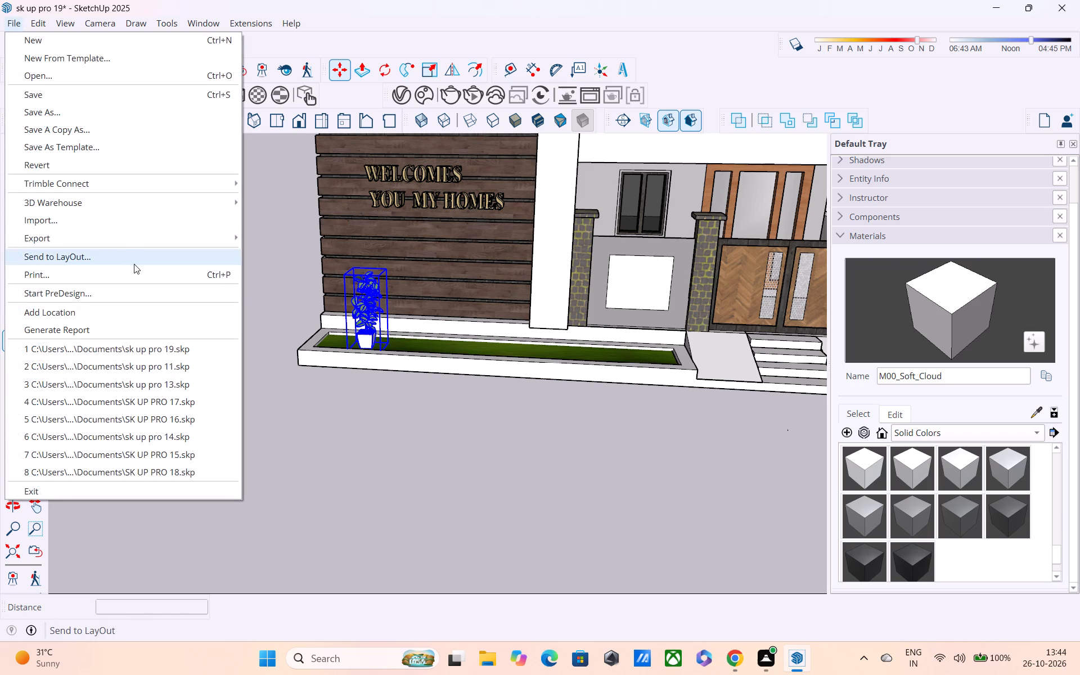
click(136, 226)
scroll(242, 268, down, 1)
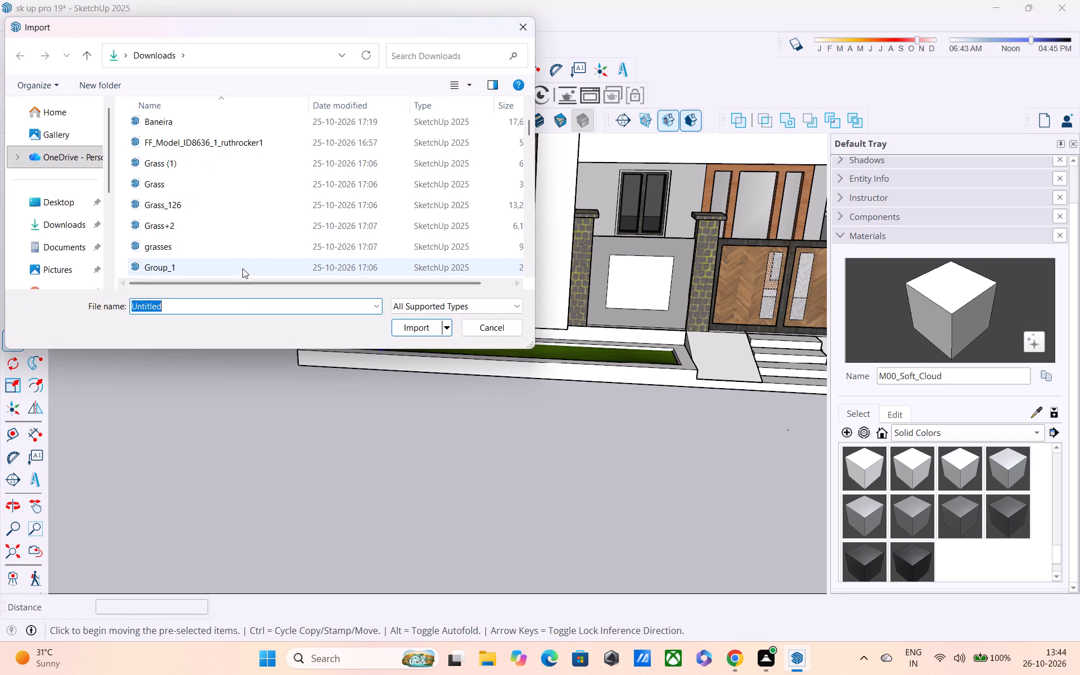
scroll(237, 259, down, 3)
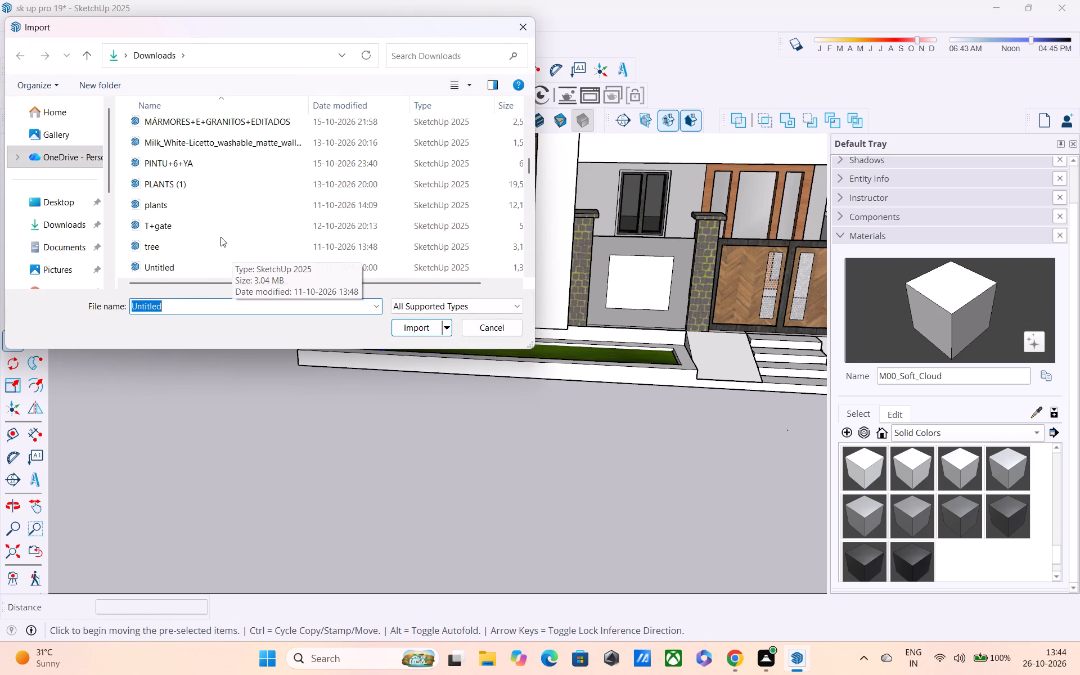
click(205, 245)
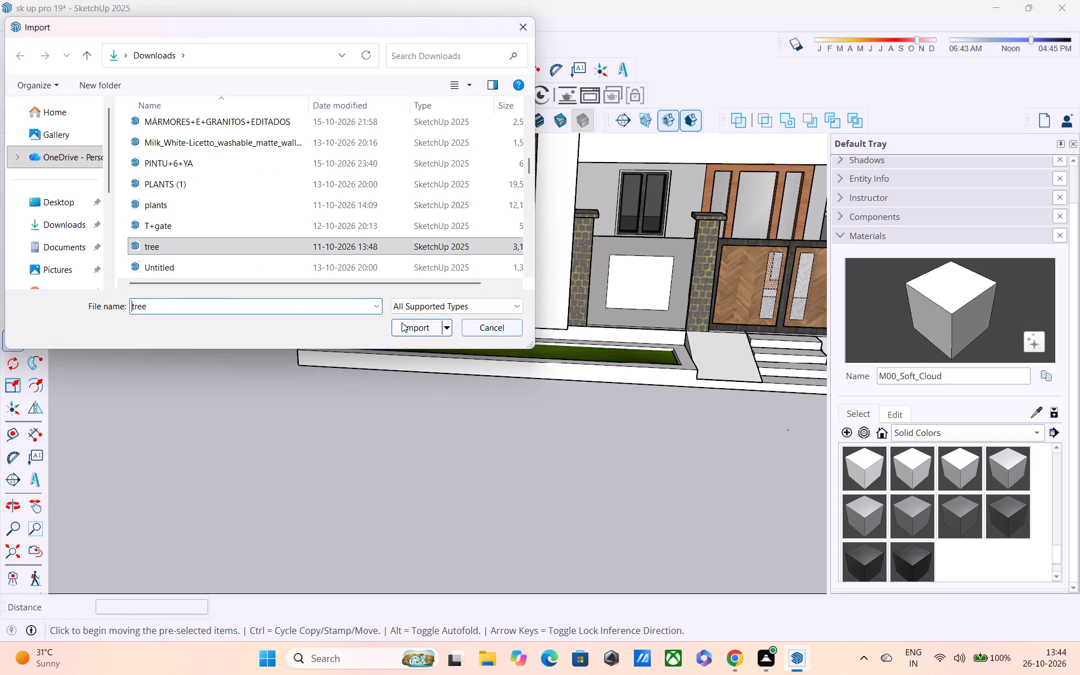
click(403, 325)
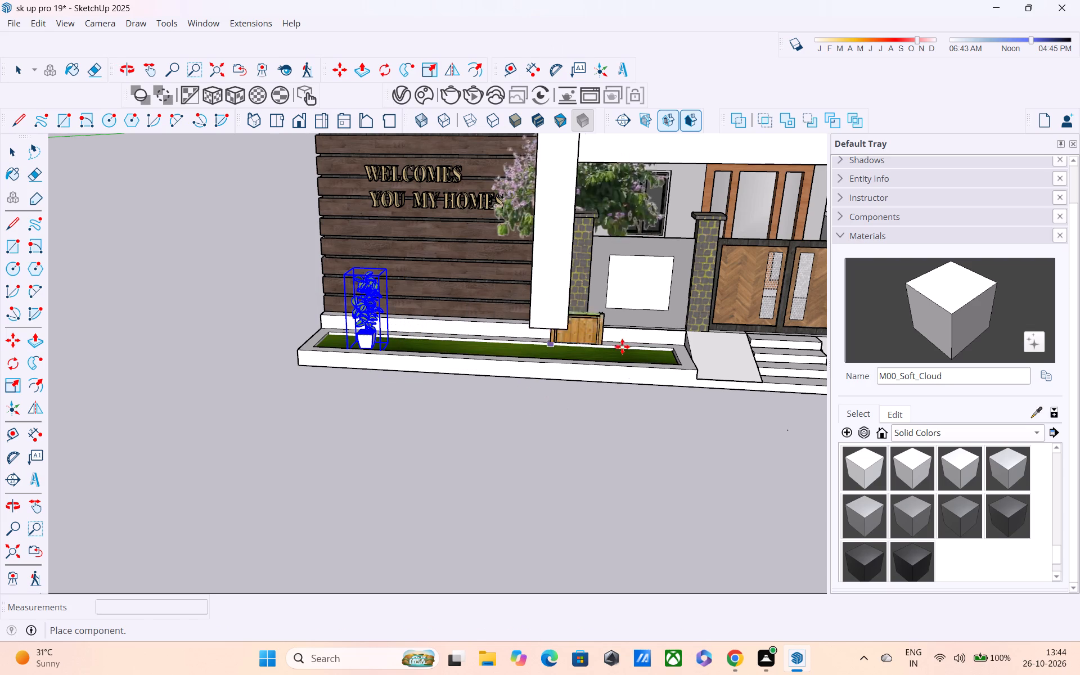
Place the imported tree planter on the first-floor balcony floor, in the outer front corner behind the railing.
scroll(635, 318, down, 2)
scroll(409, 334, up, 1)
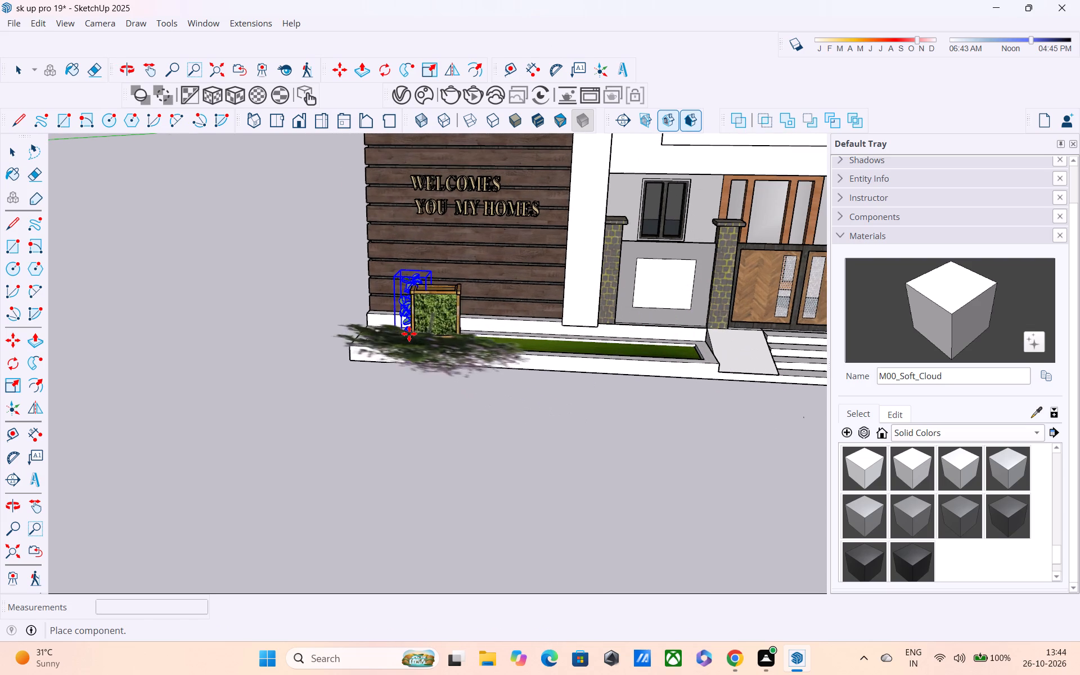
shift+middle_drag(601, 366, 585, 373)
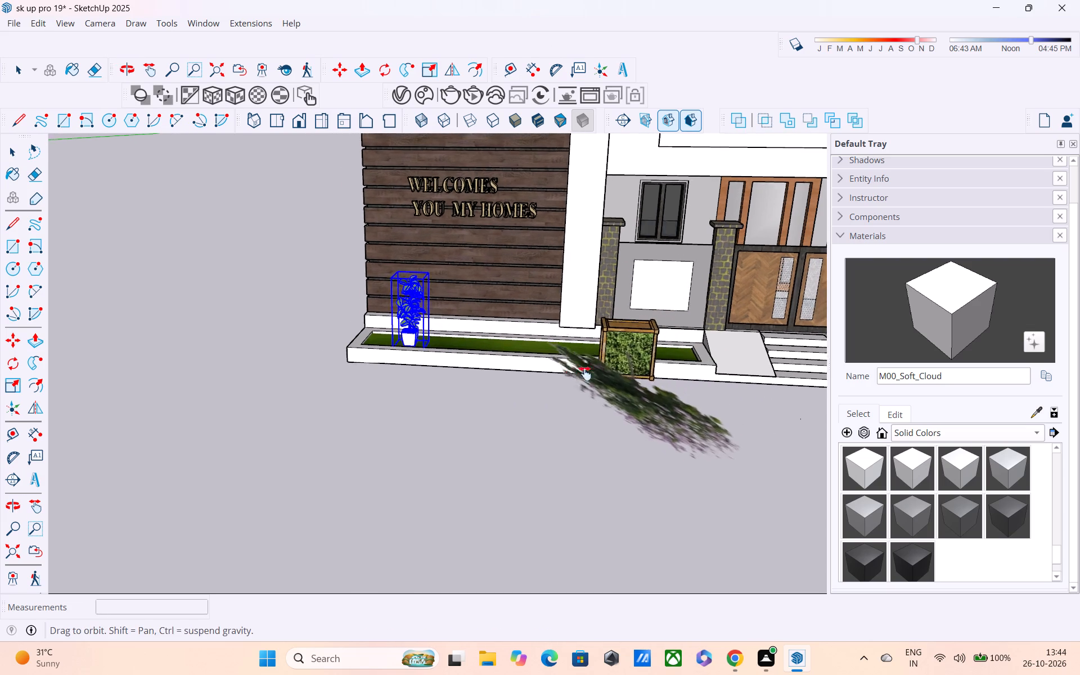
shift+middle_drag(585, 373, 242, 406)
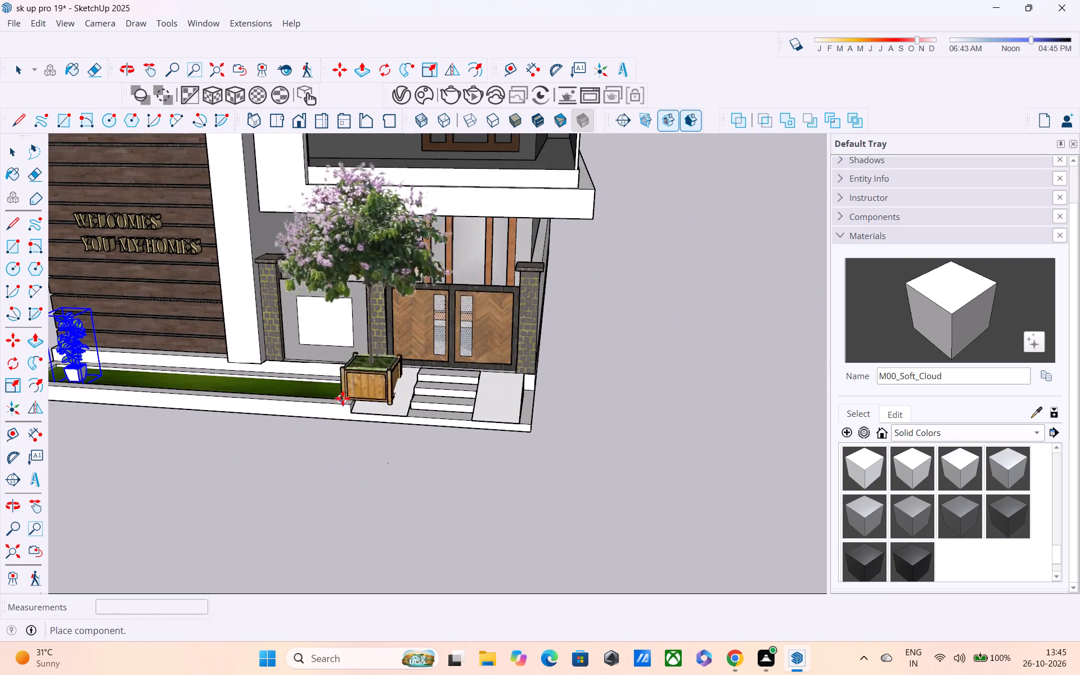
scroll(321, 394, down, 3)
shift+middle_drag(411, 422, 341, 534)
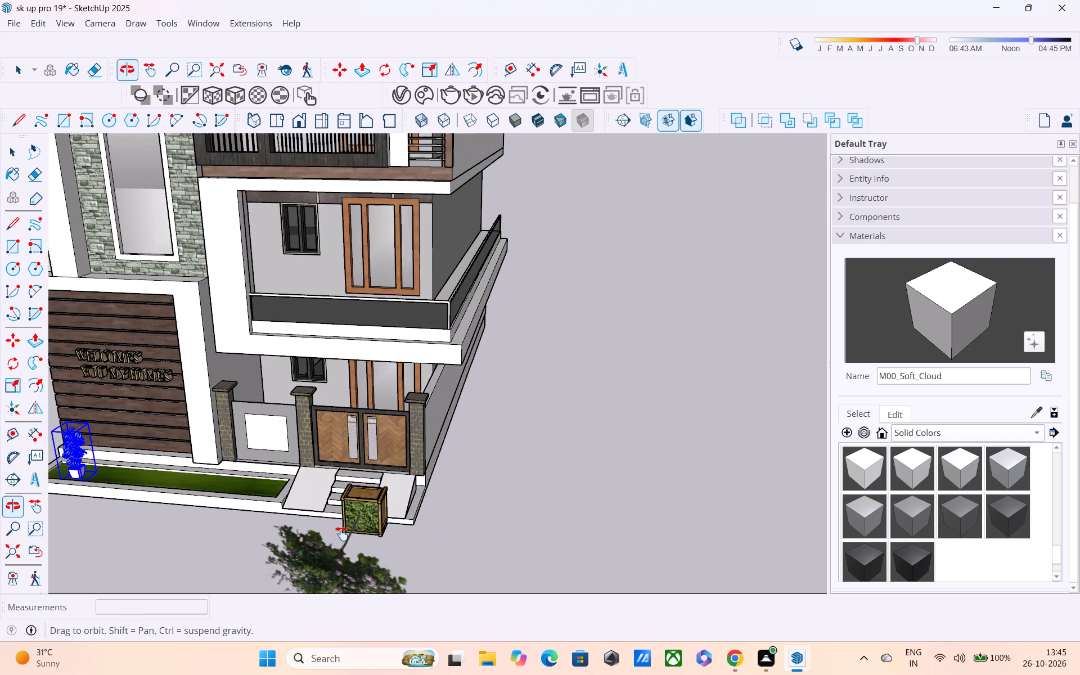
shift+middle_drag(341, 534, 284, 576)
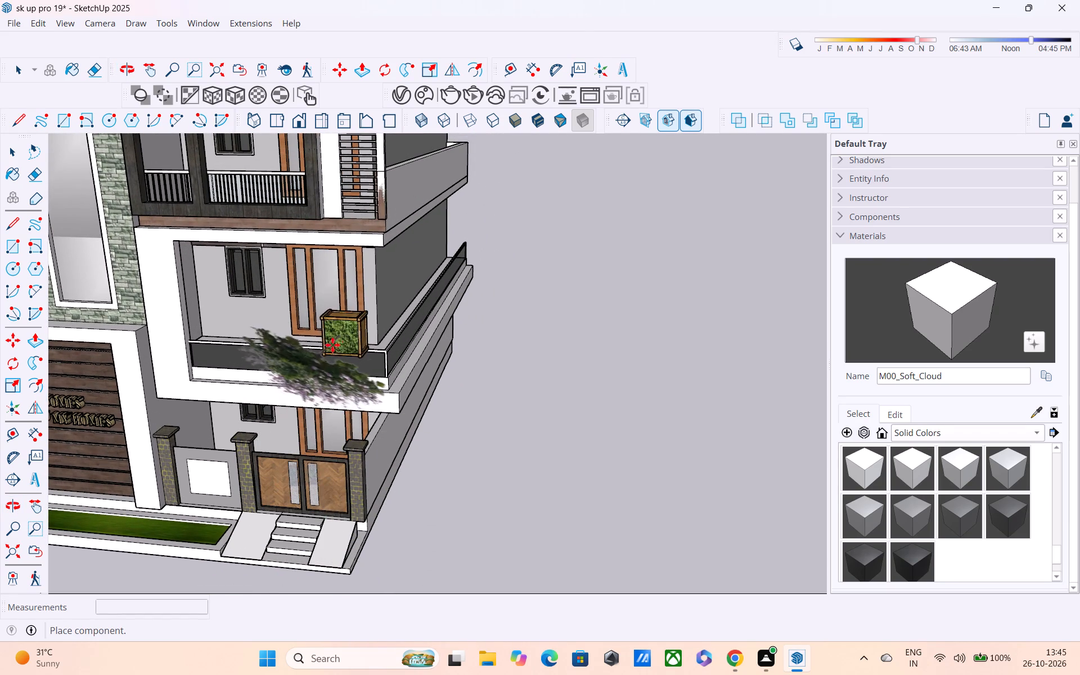
middle_drag(339, 340, 11, 494)
scroll(344, 370, up, 1)
scroll(395, 307, up, 3)
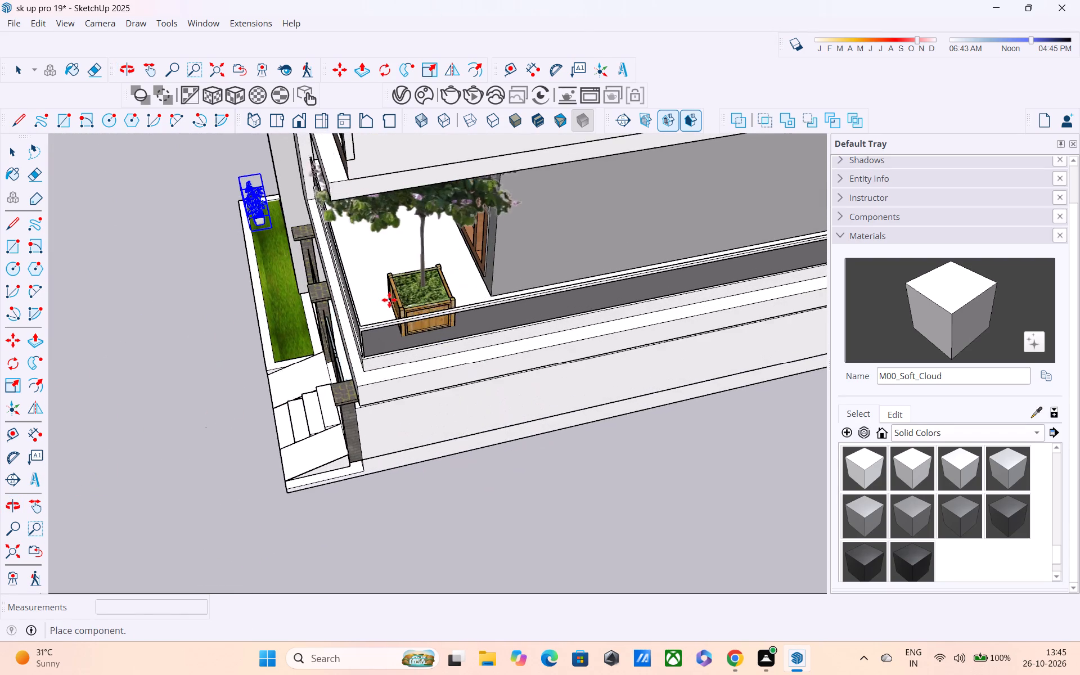
scroll(372, 293, up, 3)
middle_drag(354, 294, 203, 290)
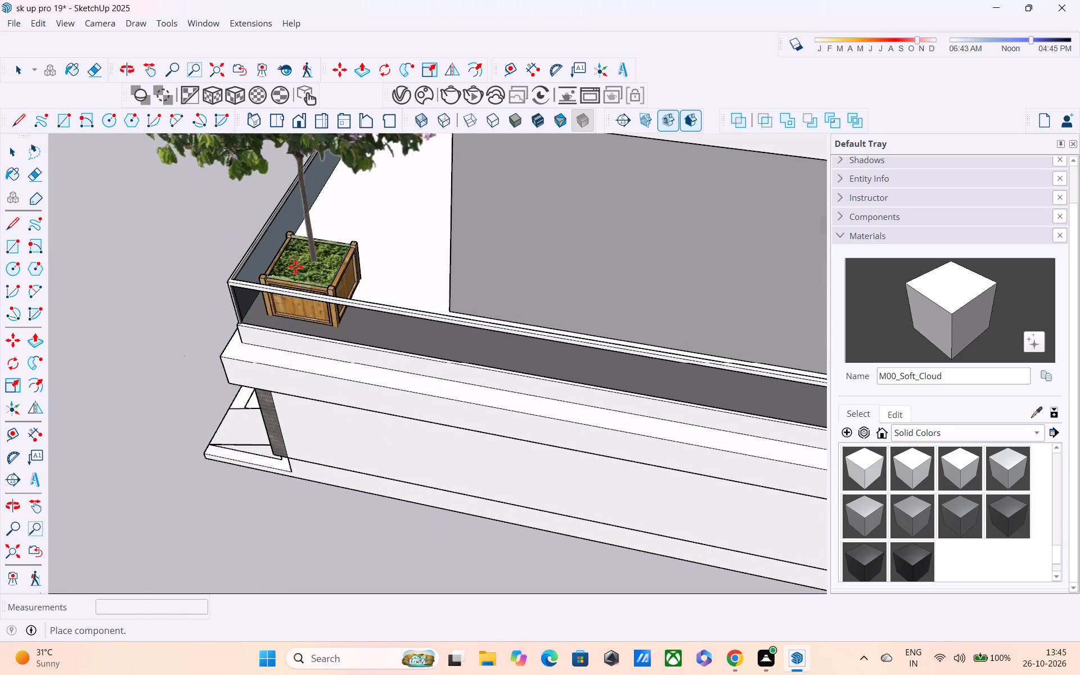
scroll(295, 264, up, 7)
middle_drag(306, 265, 328, 311)
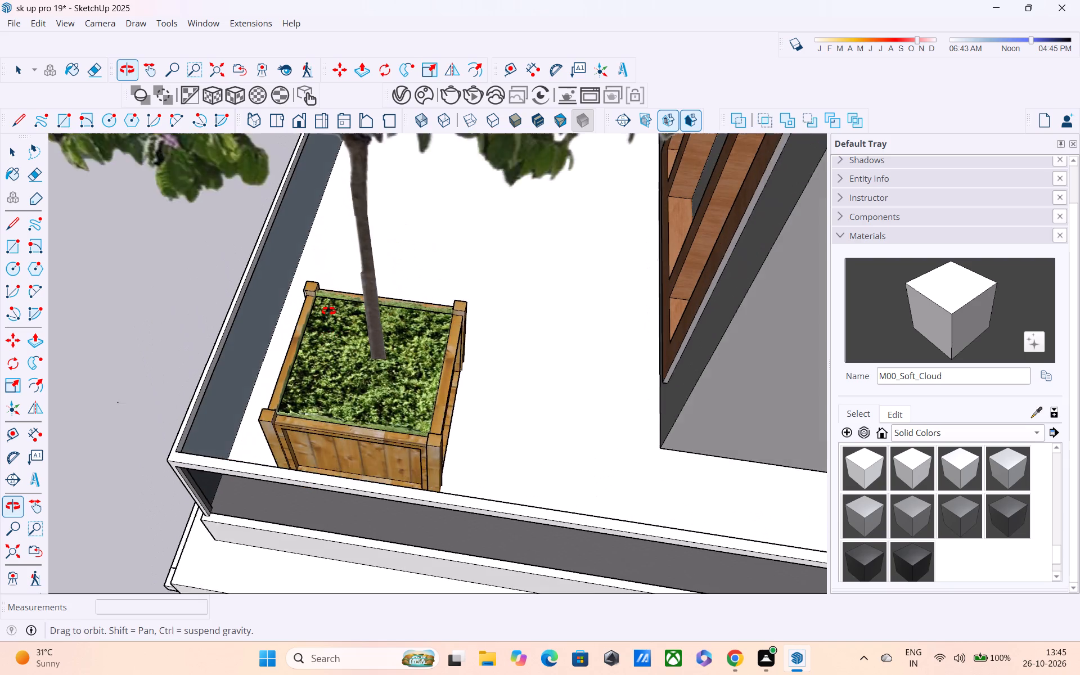
middle_drag(328, 311, 332, 316)
middle_drag(357, 345, 375, 330)
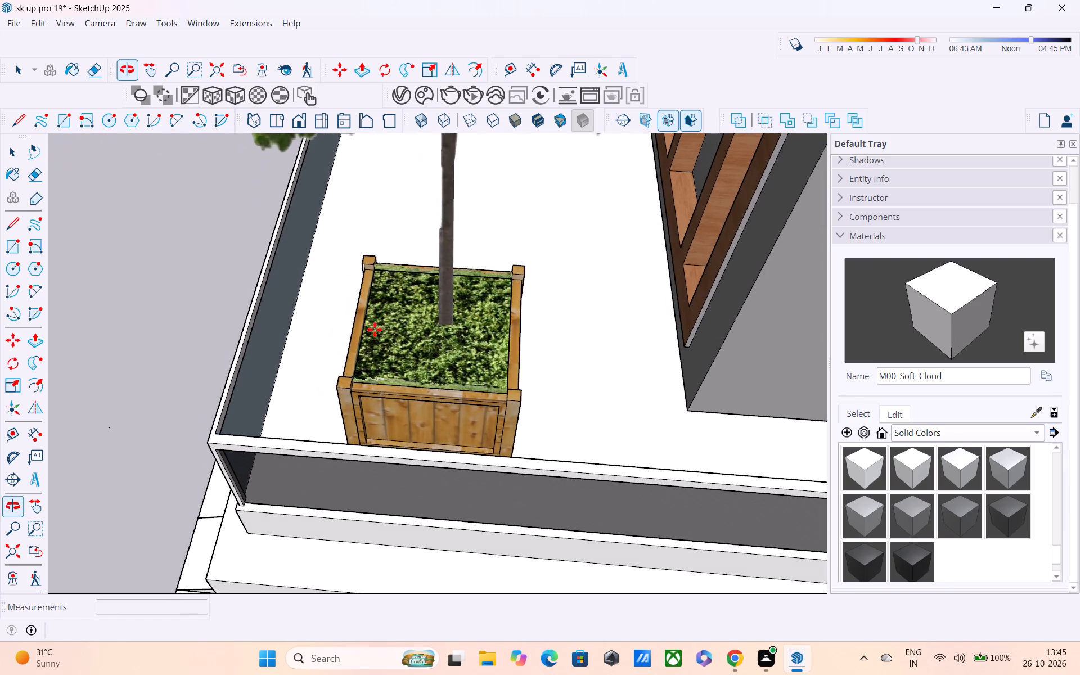
click(354, 318)
Scale the balcony tree vertically from its top down to about 0.3 of its height.
scroll(367, 349, down, 3)
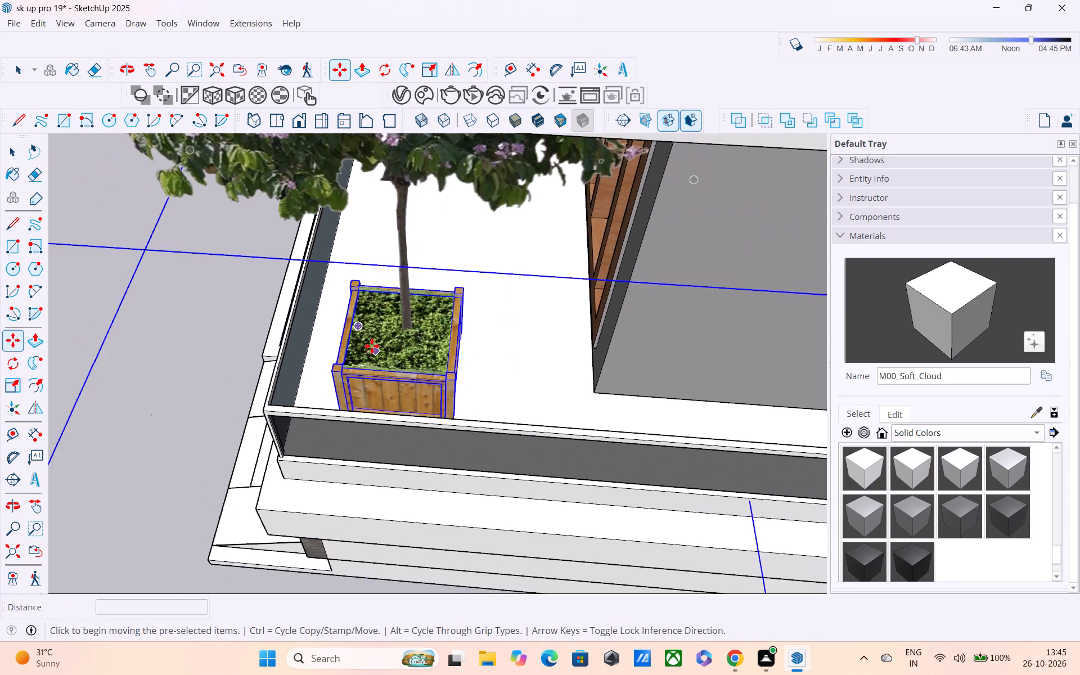
scroll(372, 346, down, 6)
middle_drag(355, 338, 338, 374)
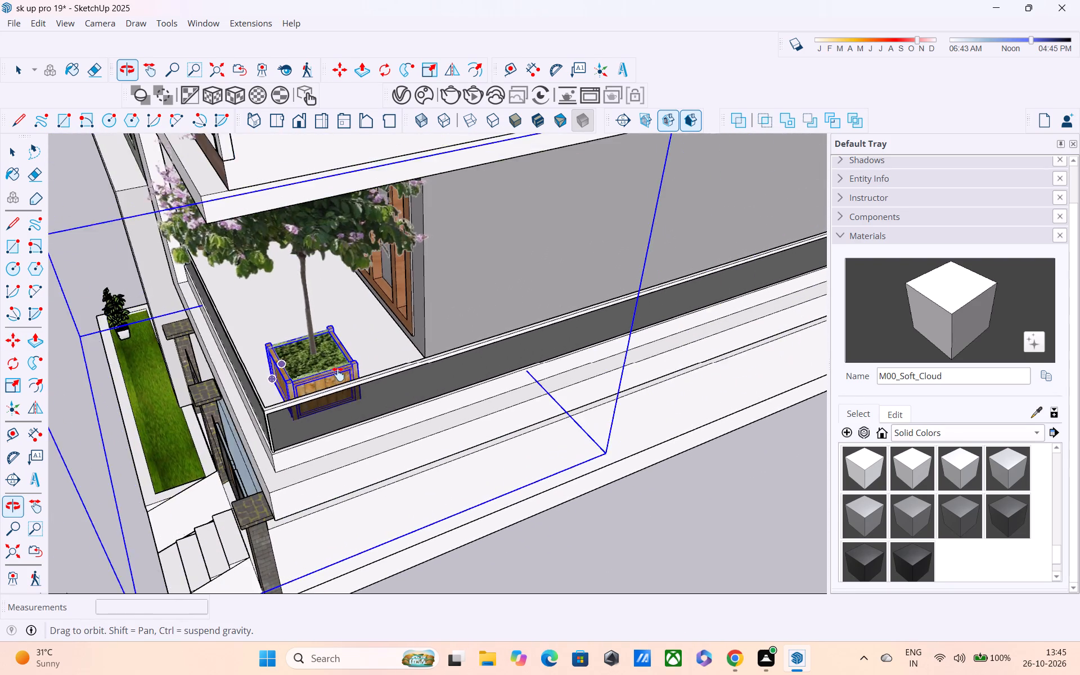
middle_drag(338, 374, 337, 375)
scroll(337, 375, down, 2)
middle_drag(381, 358, 541, 274)
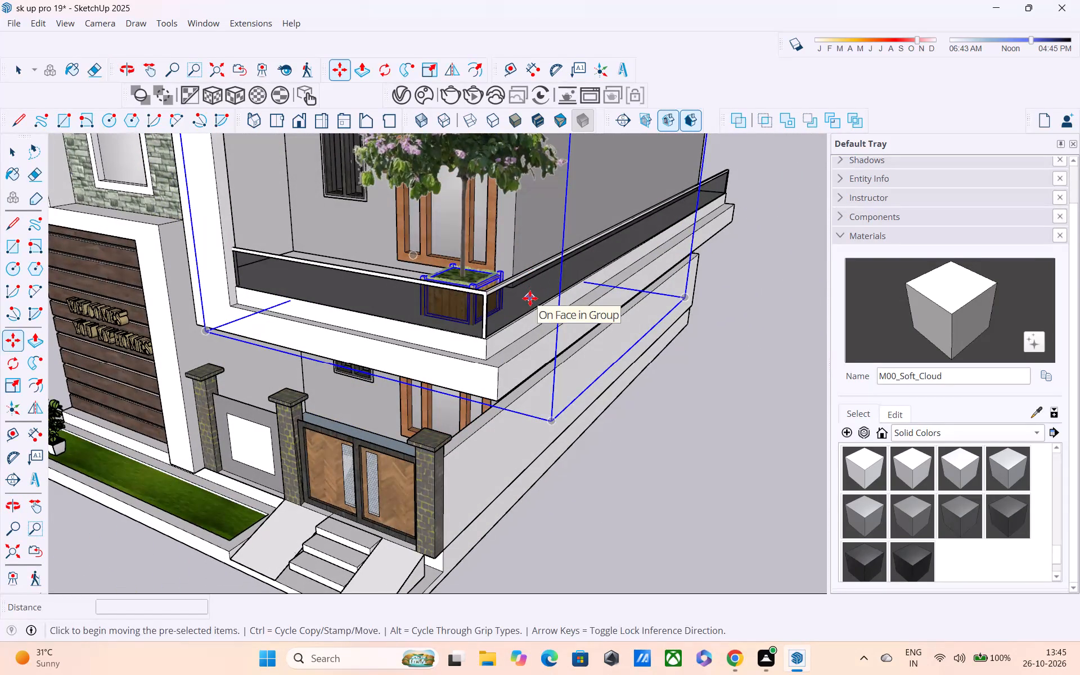
key(s)
scroll(514, 277, down, 1)
shift+middle_drag(512, 285, 479, 474)
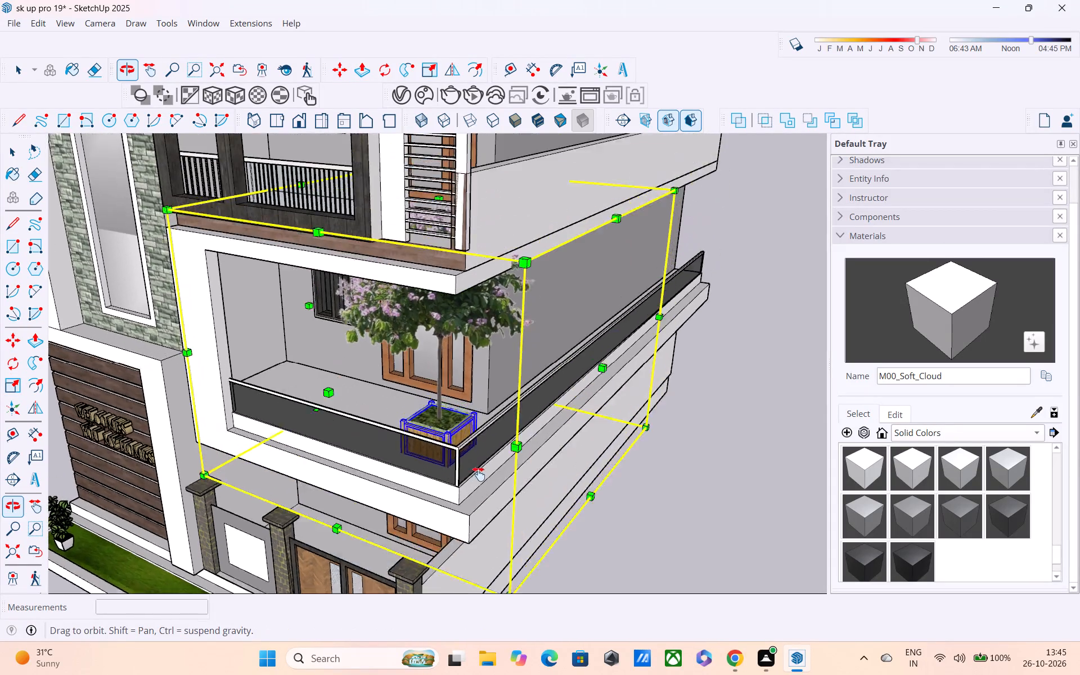
shift+middle_drag(479, 474, 471, 548)
middle_drag(463, 415, 259, 561)
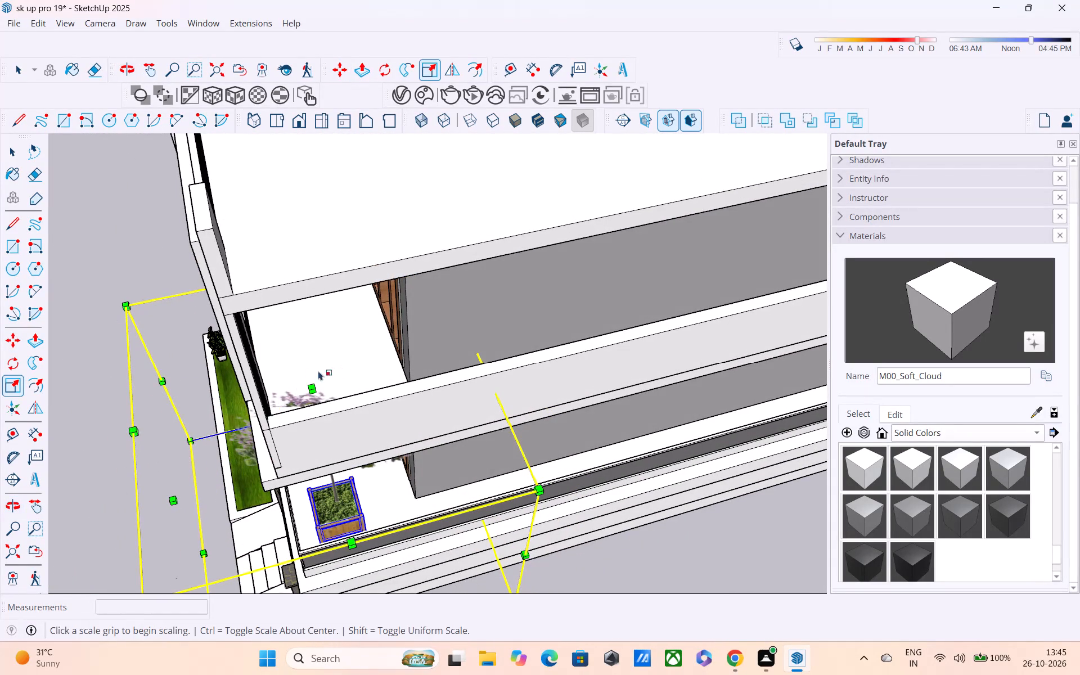
drag(309, 384, 334, 466)
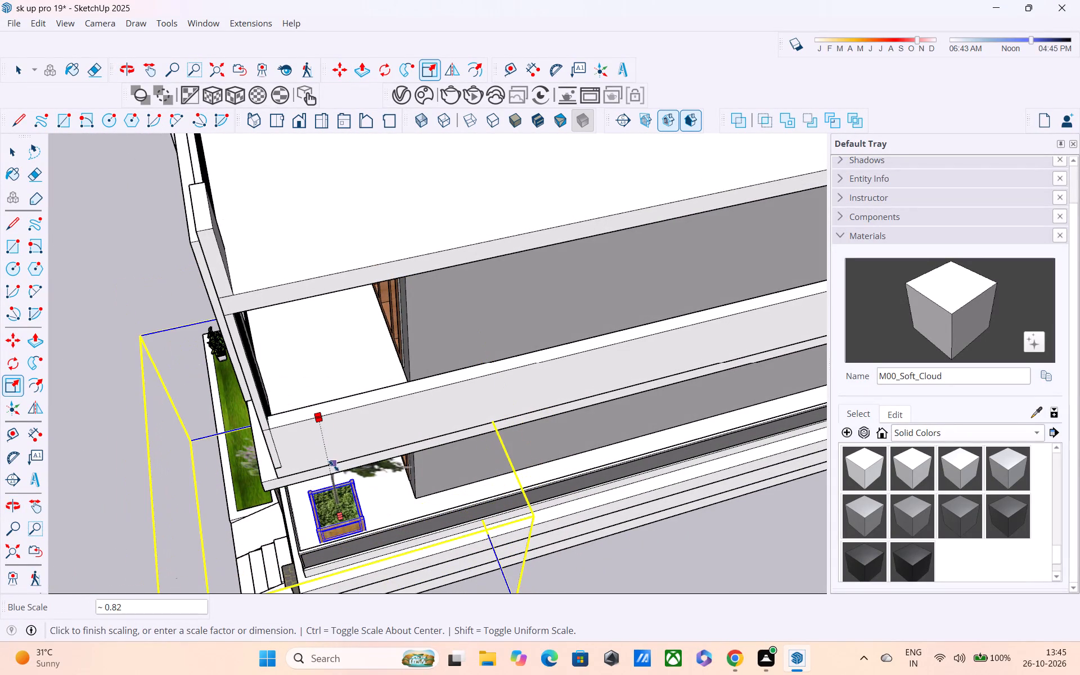
drag(334, 466, 338, 485)
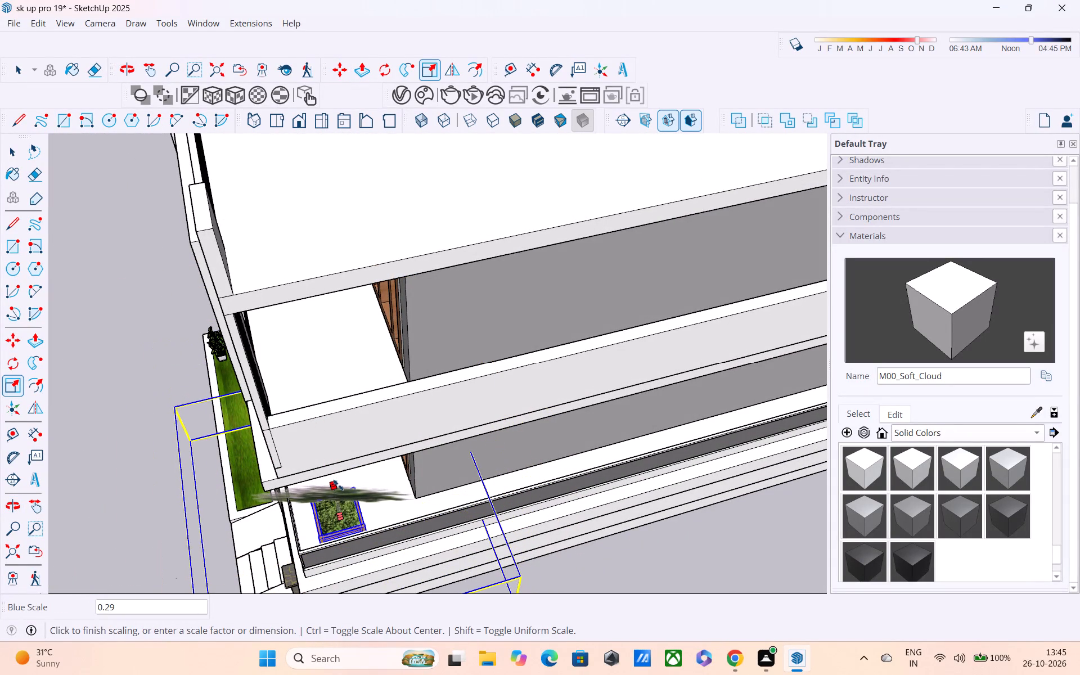
drag(338, 485, 339, 481)
Scale the flattened balcony tree's height up by a factor of about 1.90, keeping its crown below the balcony ceiling.
middle_drag(345, 485, 516, 286)
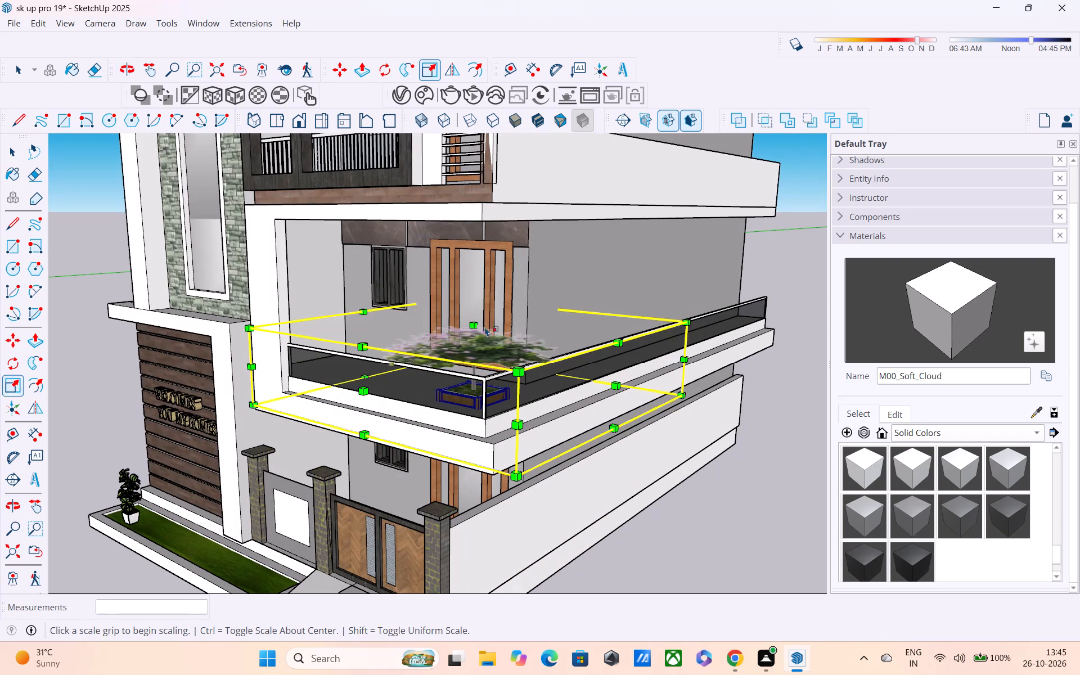
drag(476, 321, 490, 257)
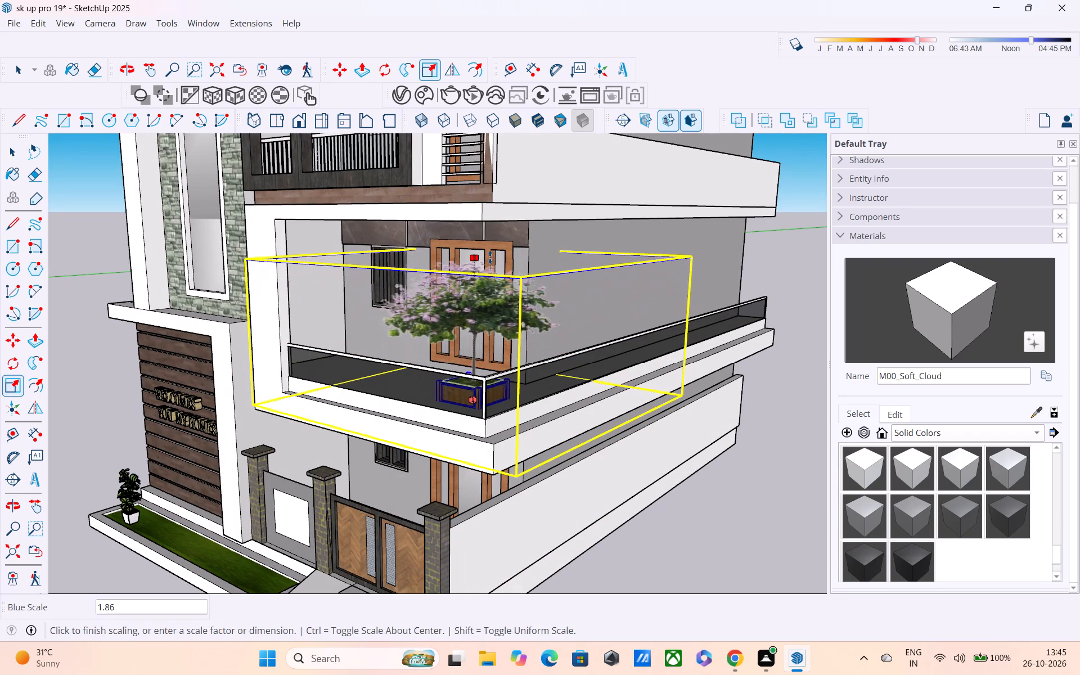
drag(490, 257, 492, 247)
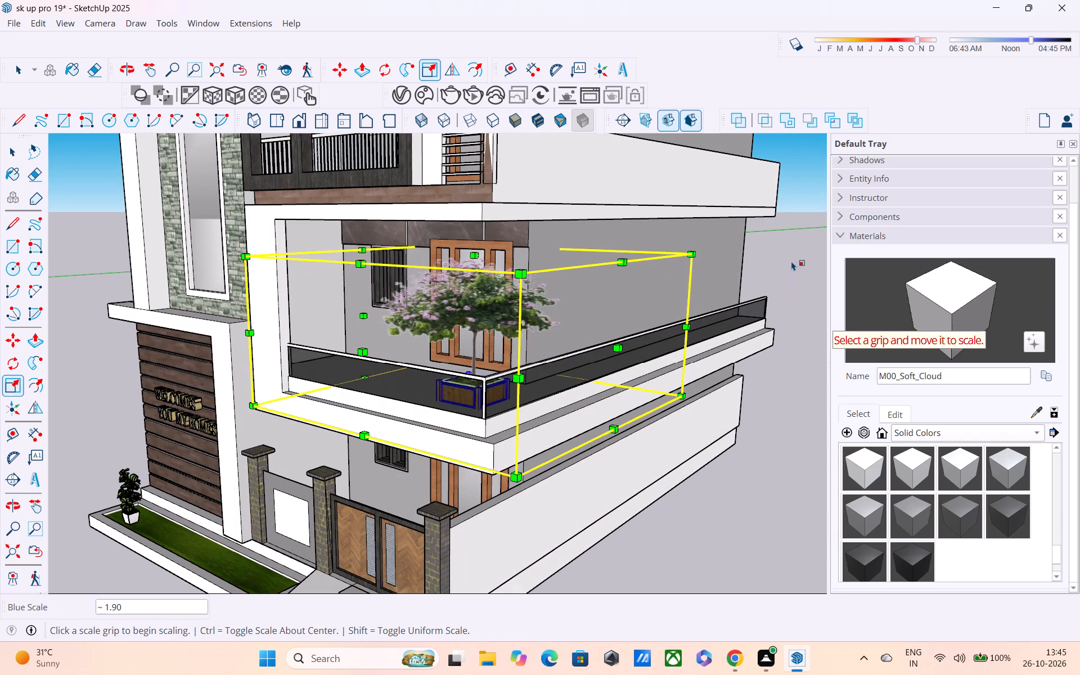
click(791, 261)
middle_drag(595, 358, 703, 346)
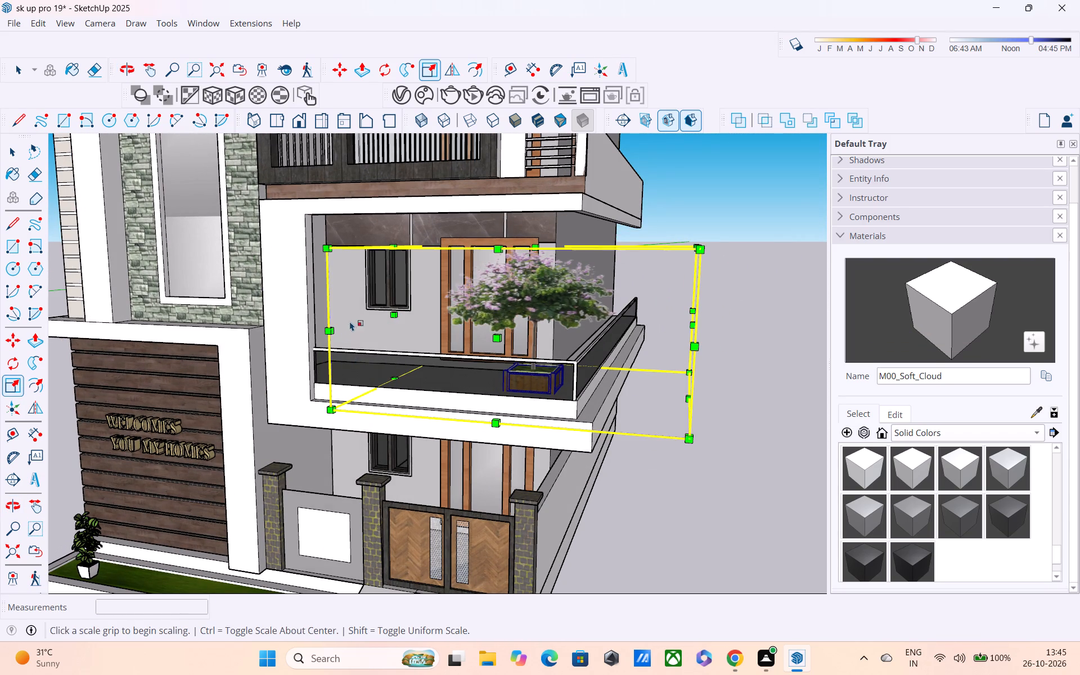
Scale the balcony tree's width along the red axis to 0.87.
drag(393, 314, 430, 324)
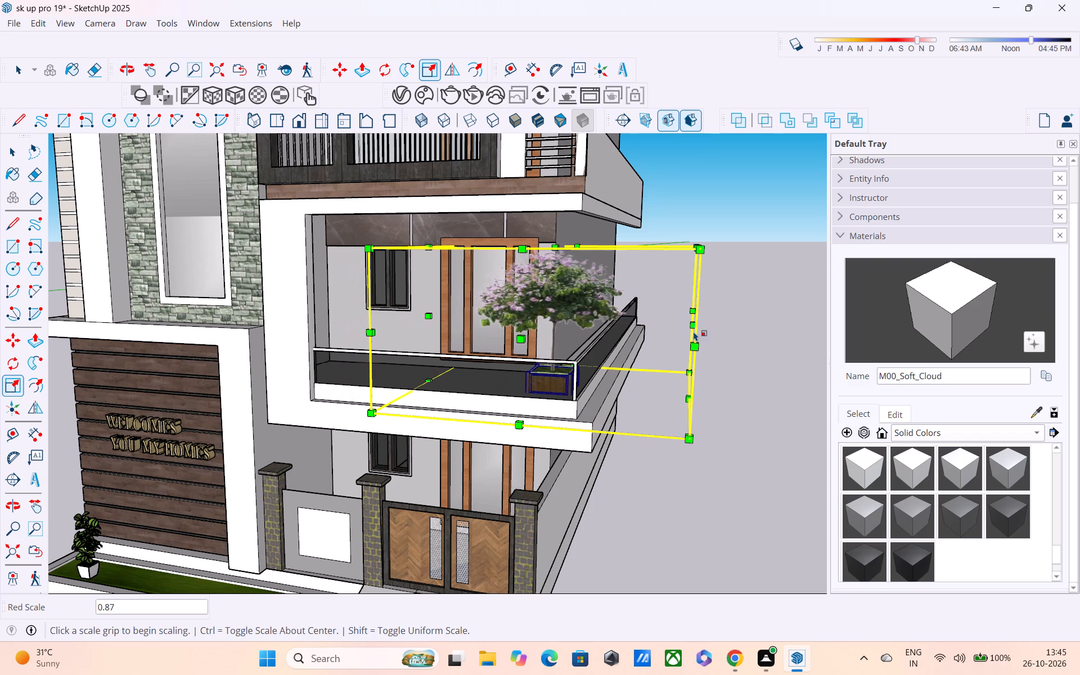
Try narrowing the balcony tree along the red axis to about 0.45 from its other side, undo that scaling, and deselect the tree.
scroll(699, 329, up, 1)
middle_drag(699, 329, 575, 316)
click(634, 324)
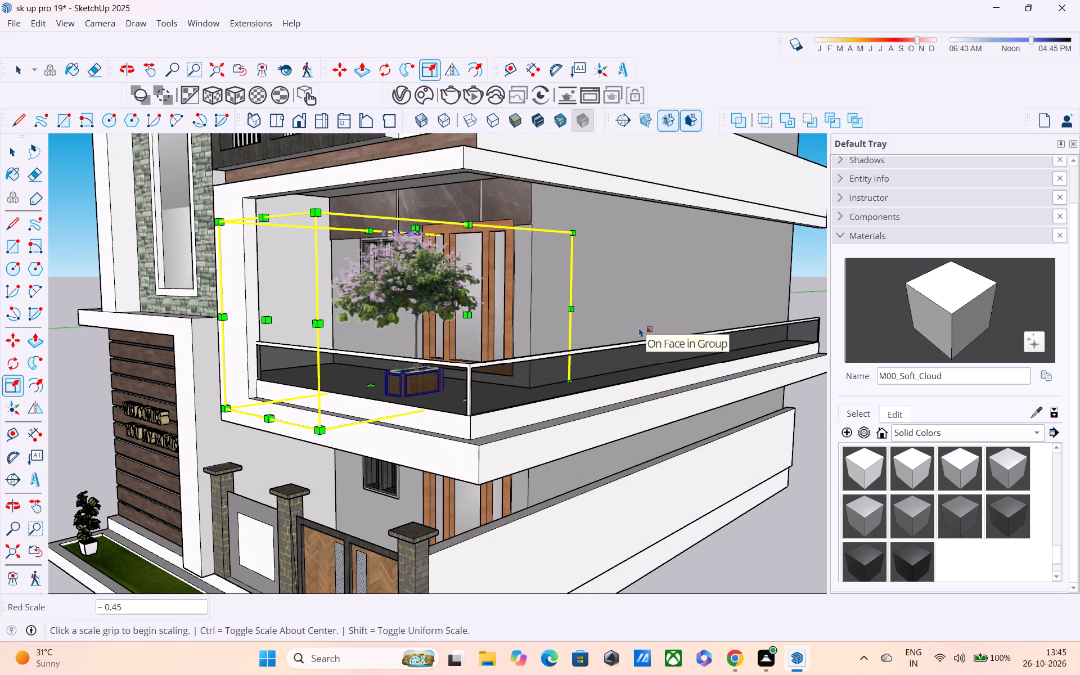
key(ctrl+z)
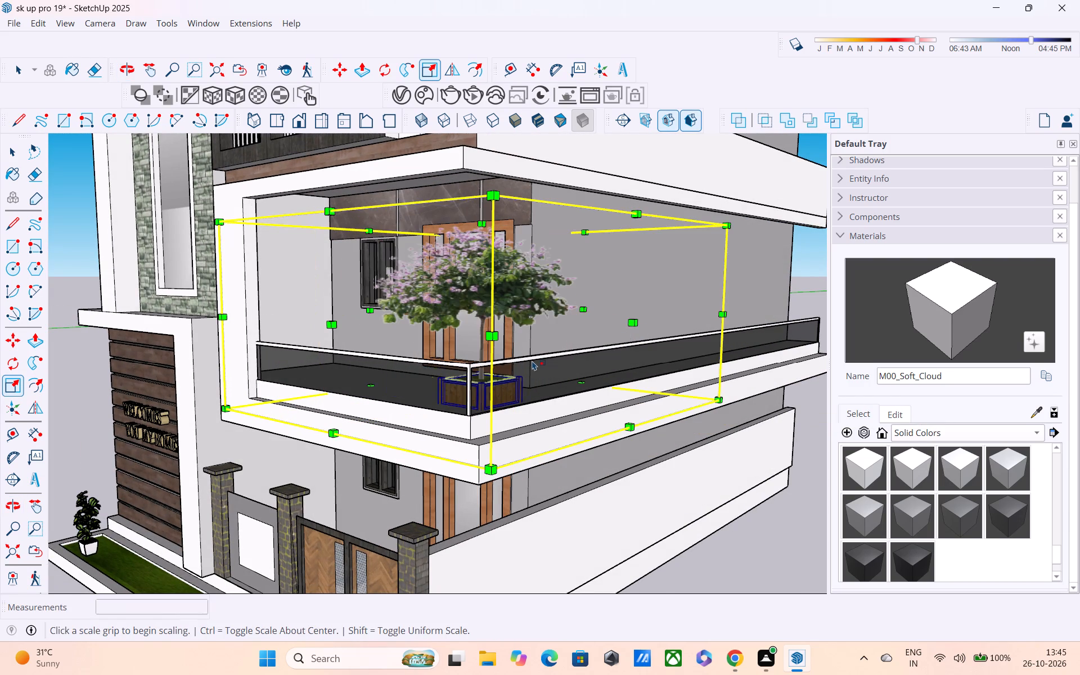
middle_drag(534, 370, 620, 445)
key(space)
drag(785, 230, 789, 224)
Examine the balcony tree and the whole front facade from several angles and distances.
middle_drag(585, 451, 679, 319)
scroll(570, 321, down, 6)
middle_drag(566, 395, 584, 457)
scroll(580, 429, down, 3)
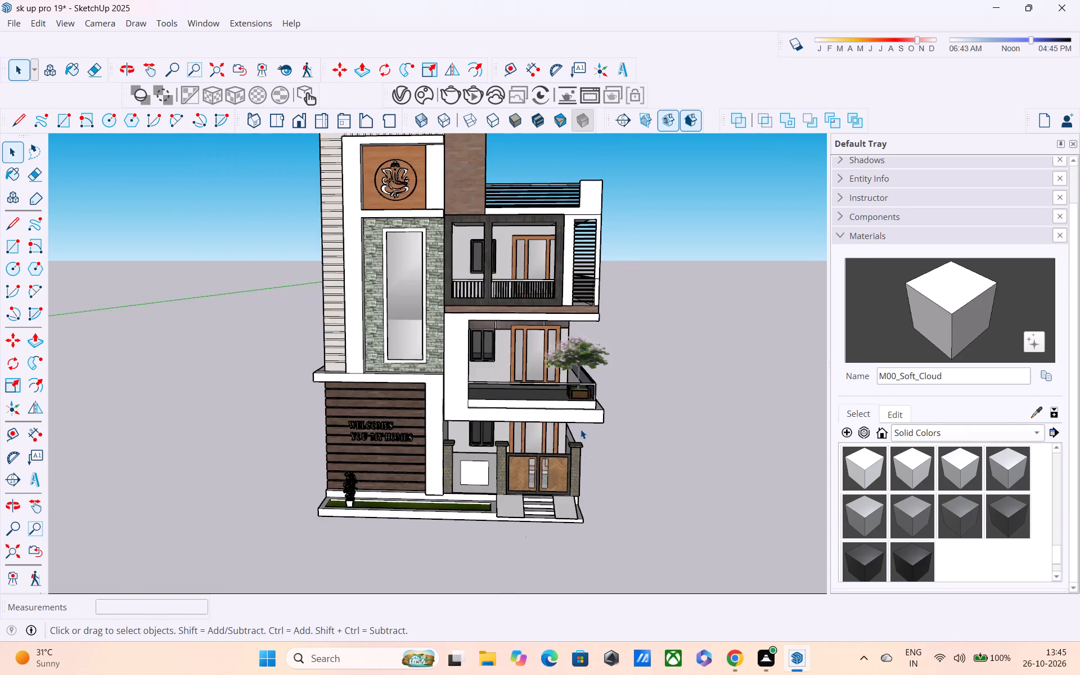
middle_drag(580, 430, 542, 400)
scroll(546, 402, up, 3)
middle_drag(547, 406, 564, 453)
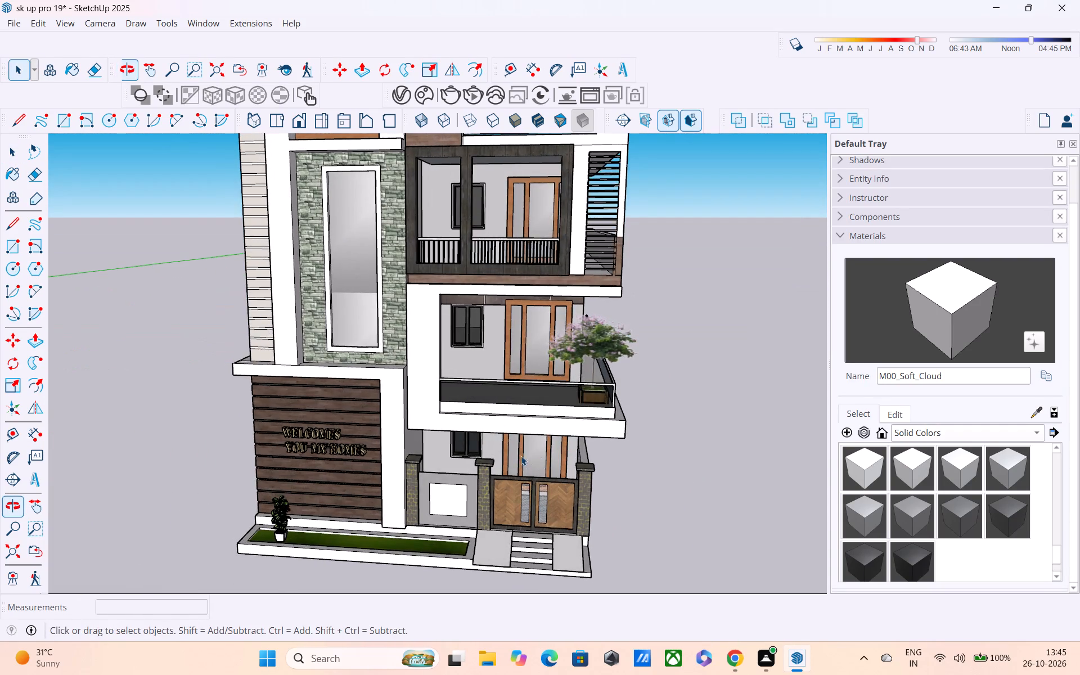
scroll(521, 456, down, 2)
middle_drag(511, 452, 508, 401)
scroll(366, 501, up, 3)
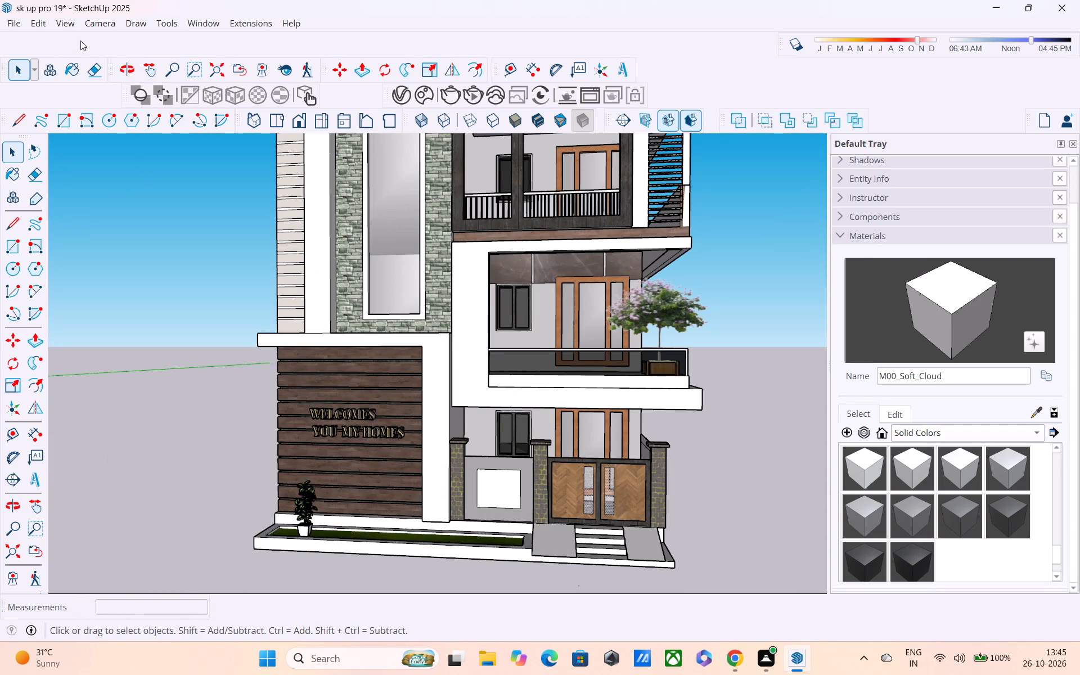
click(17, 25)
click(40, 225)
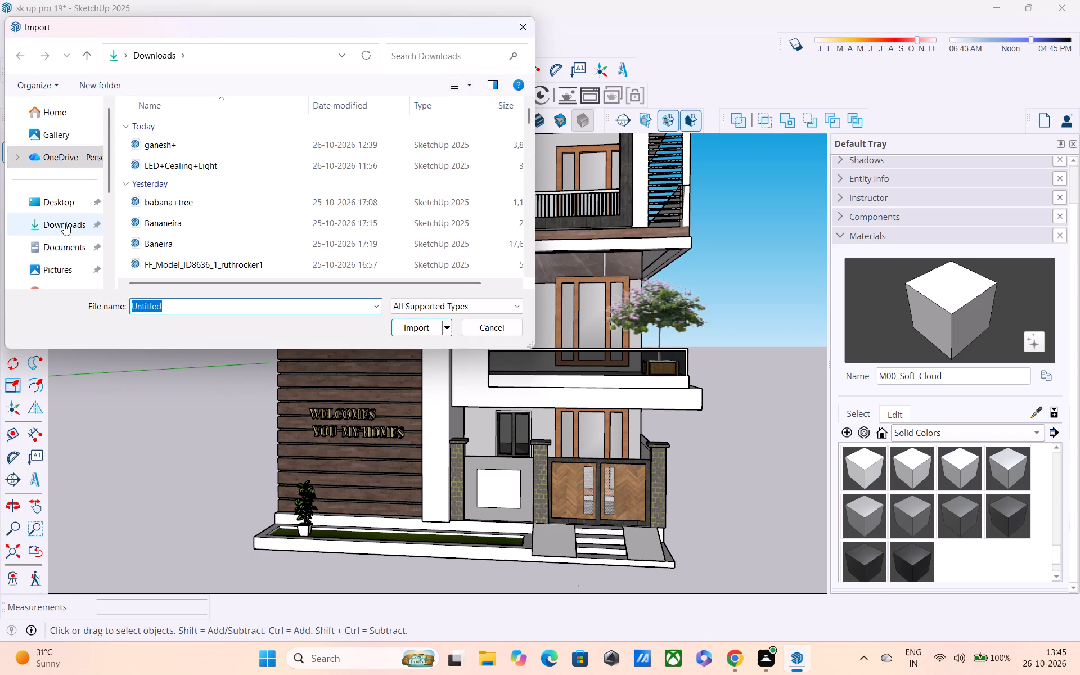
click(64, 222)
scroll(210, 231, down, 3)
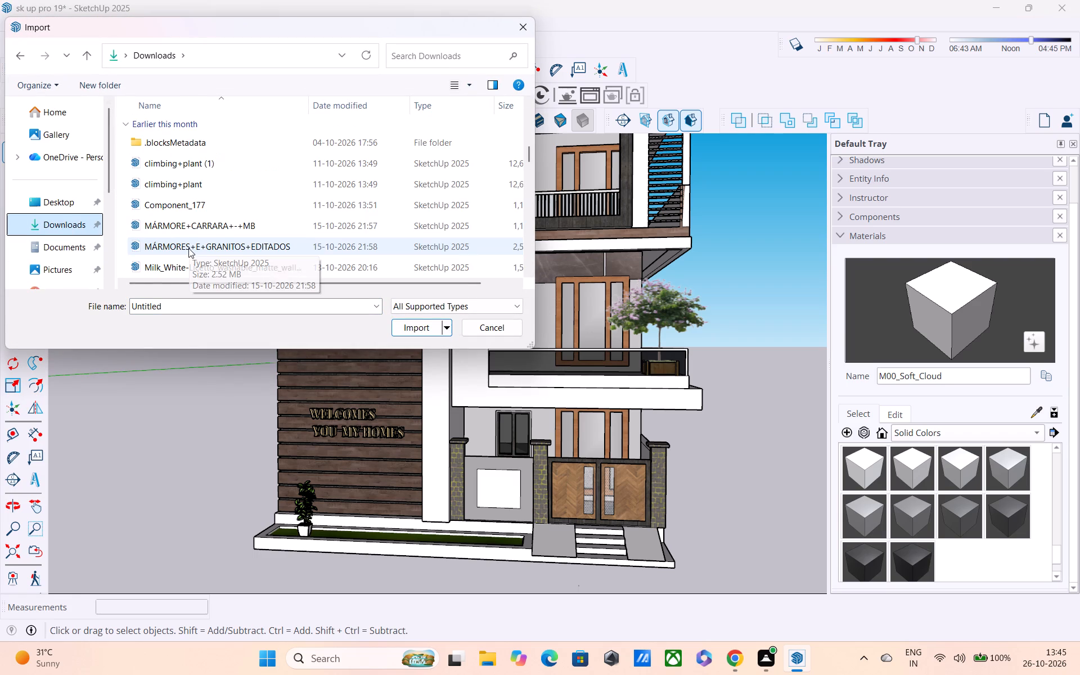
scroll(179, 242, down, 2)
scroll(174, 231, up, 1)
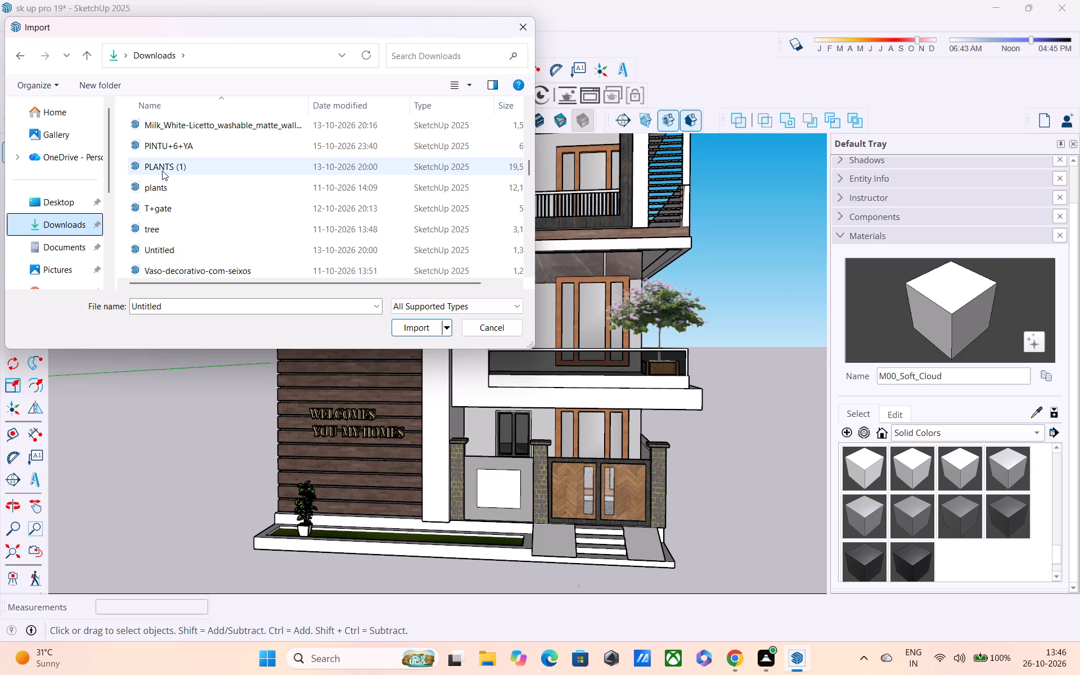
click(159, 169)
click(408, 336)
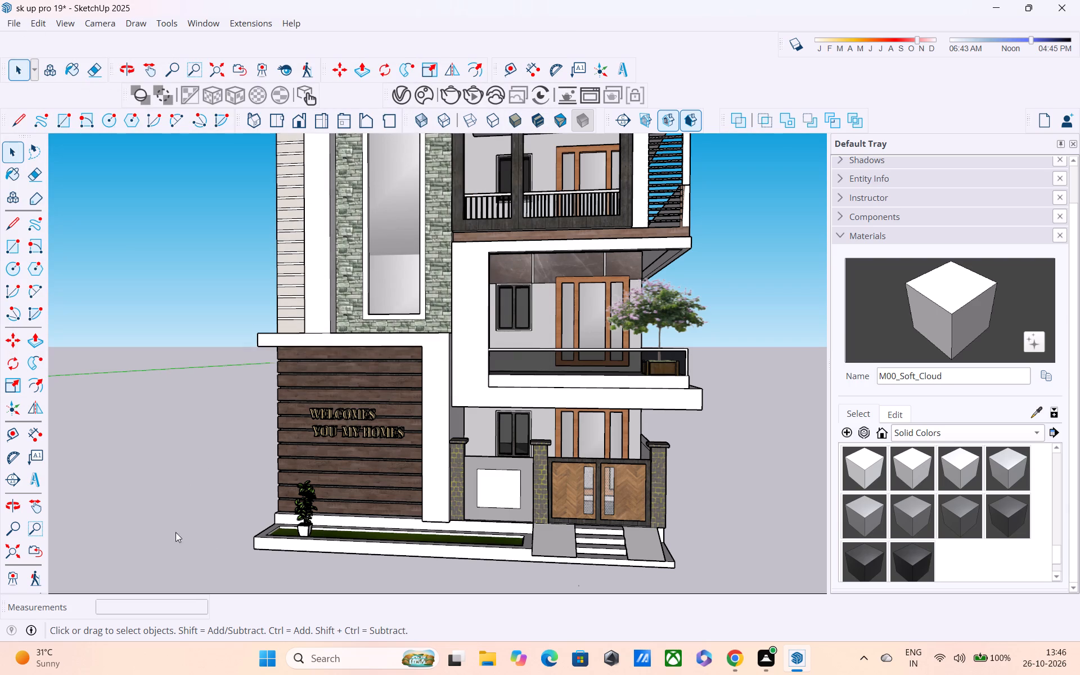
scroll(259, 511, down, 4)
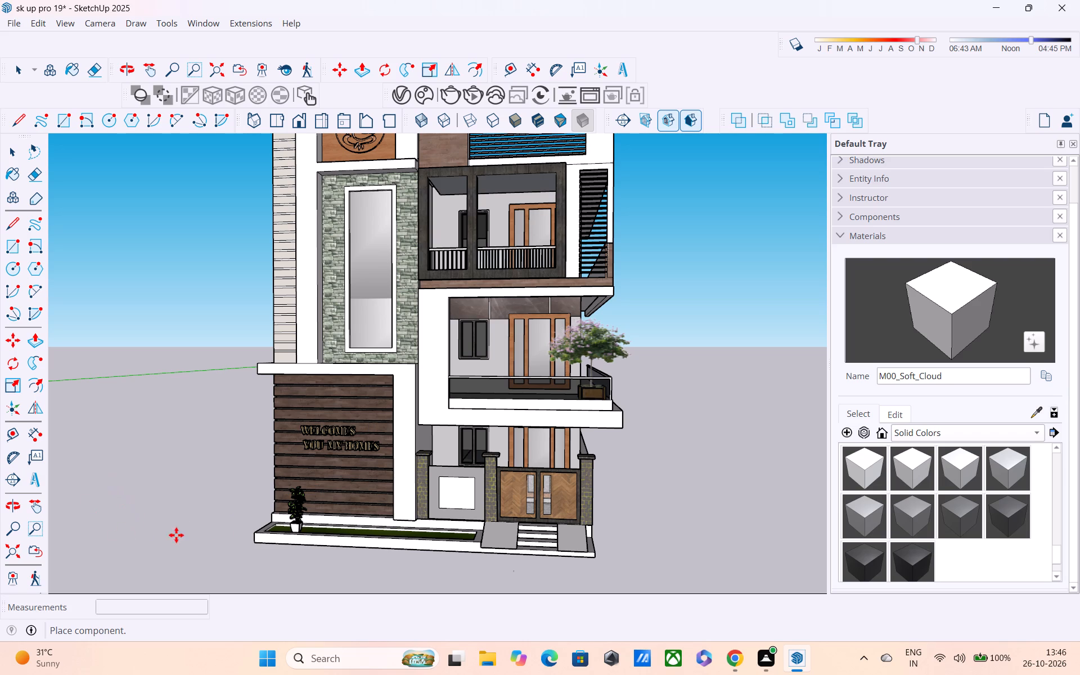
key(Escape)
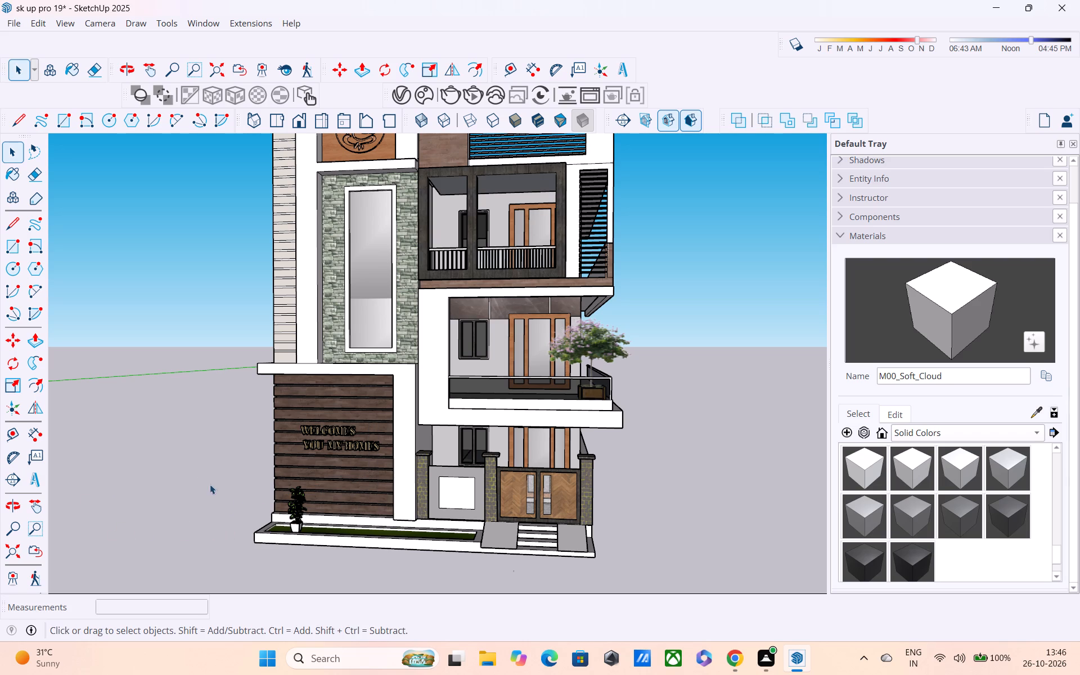
Import the "Component_177" model from the Downloads folder.
click(13, 26)
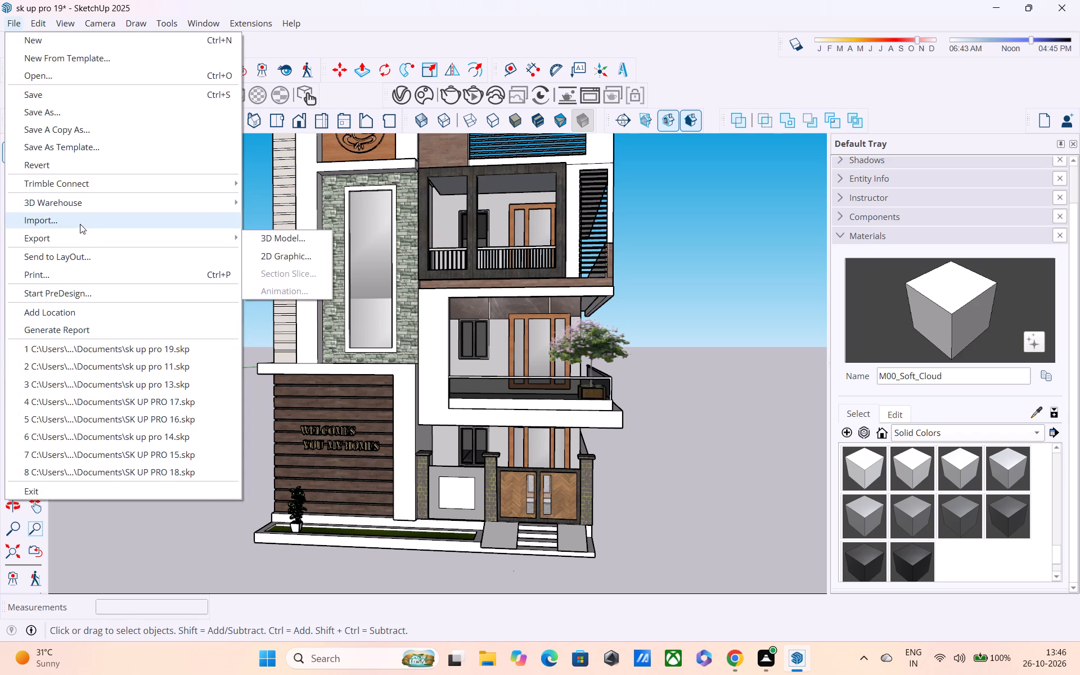
click(80, 223)
scroll(139, 251, down, 4)
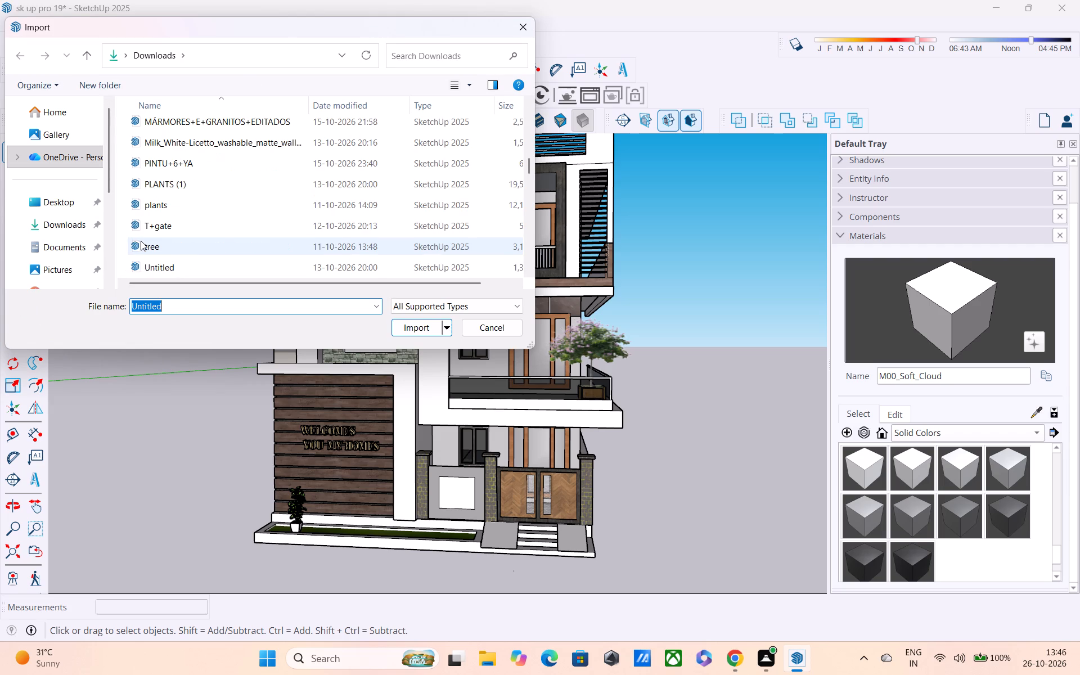
scroll(168, 241, up, 1)
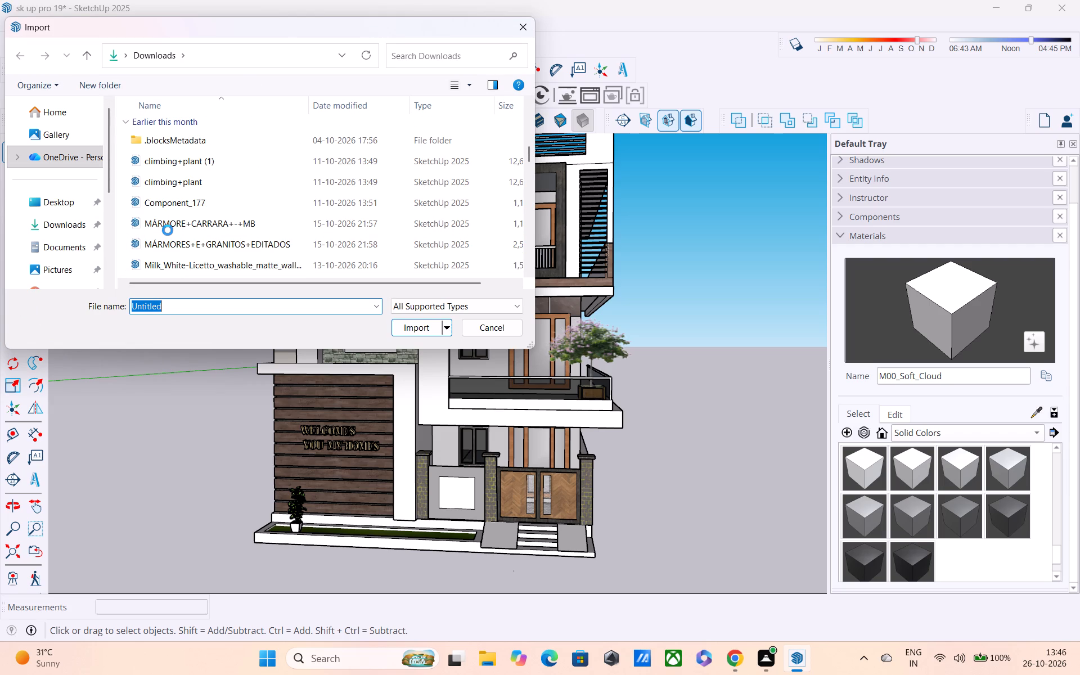
scroll(168, 230, up, 1)
scroll(178, 201, down, 1)
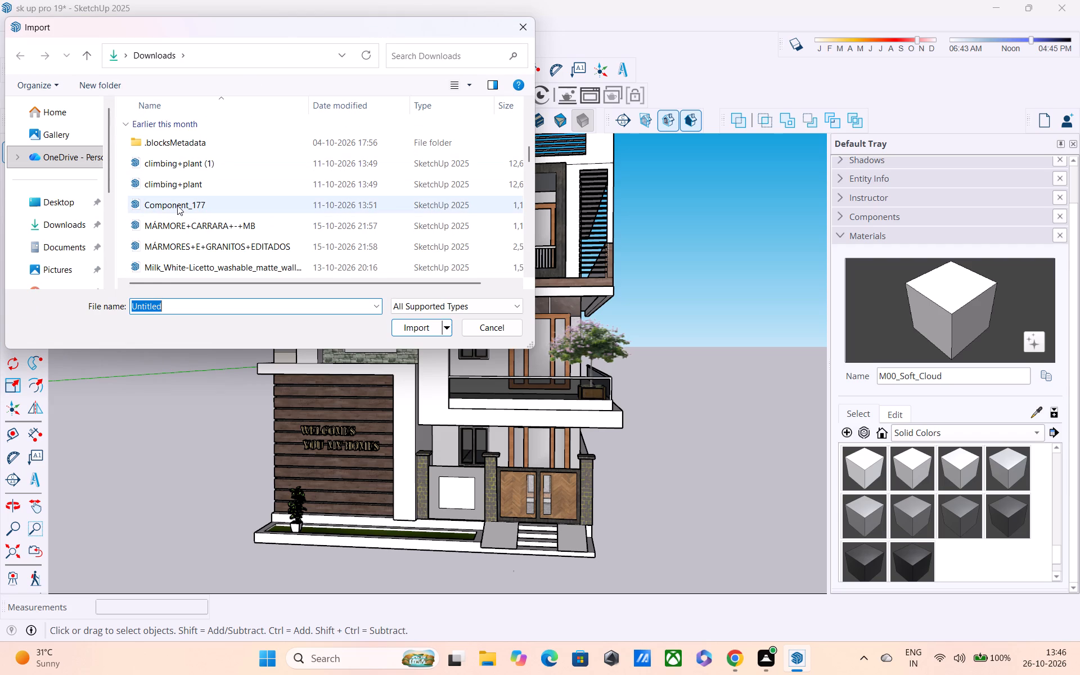
click(177, 205)
click(405, 321)
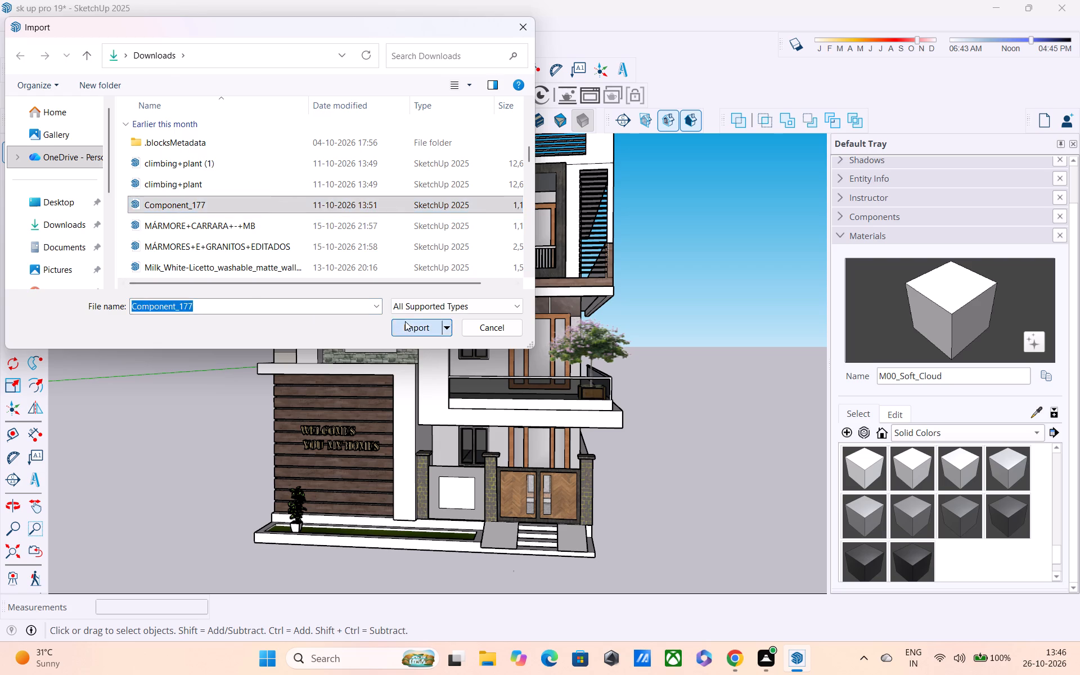
Place the imported slatted planter box on the grass of the front bed, beside the white potted plant.
middle_drag(353, 519, 385, 571)
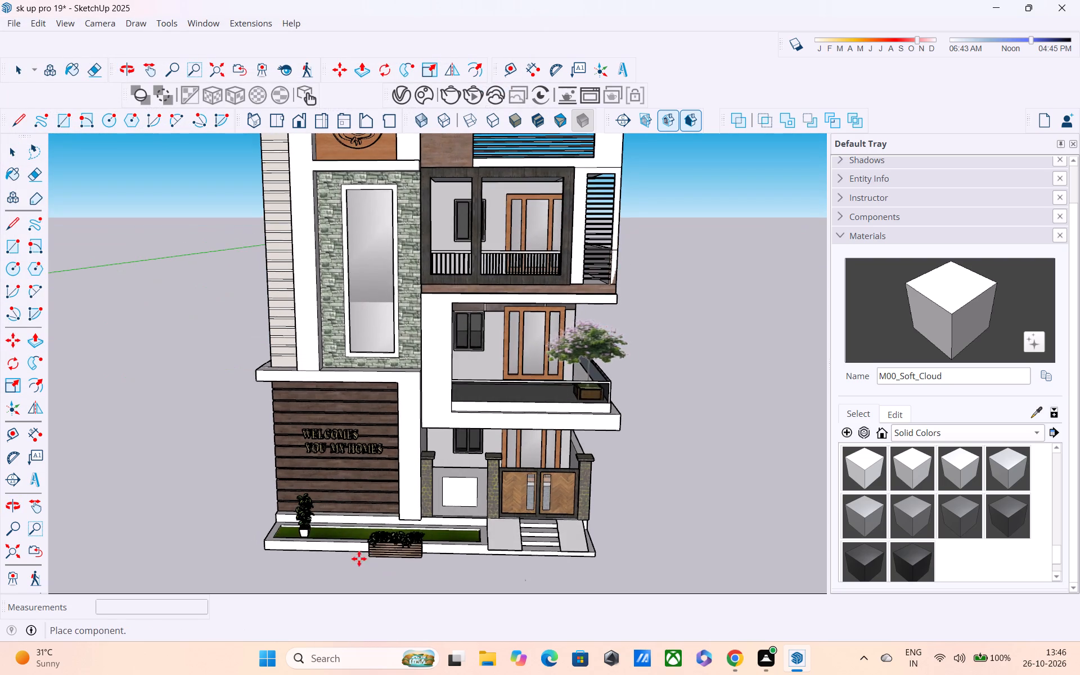
scroll(349, 547, up, 4)
middle_drag(331, 530, 246, 541)
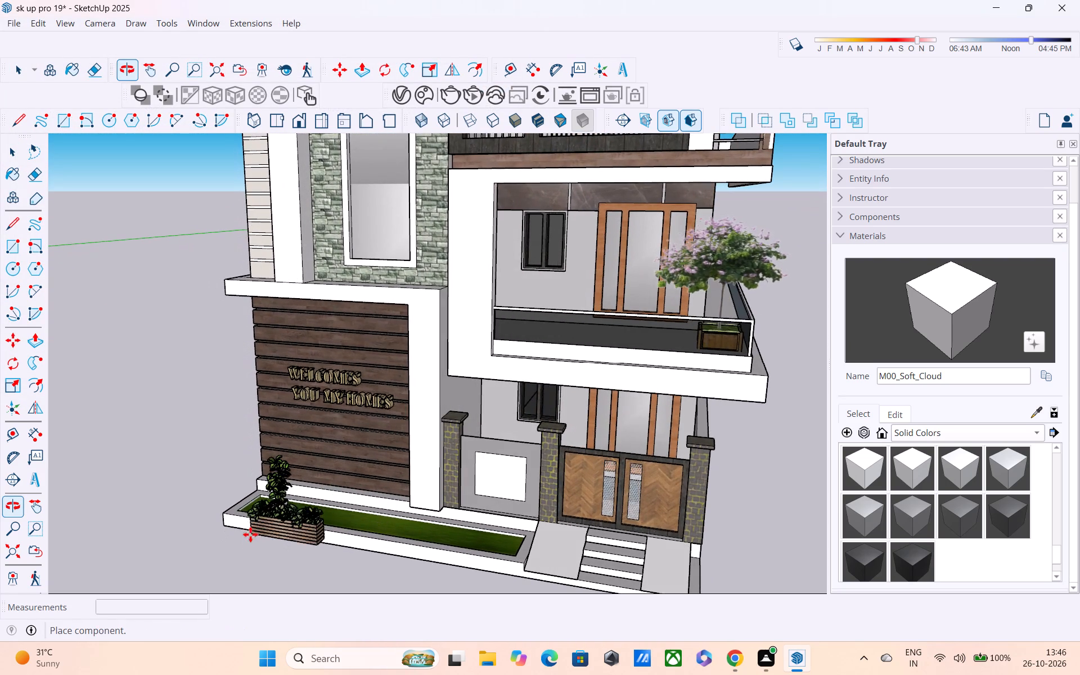
middle_drag(307, 514, 239, 543)
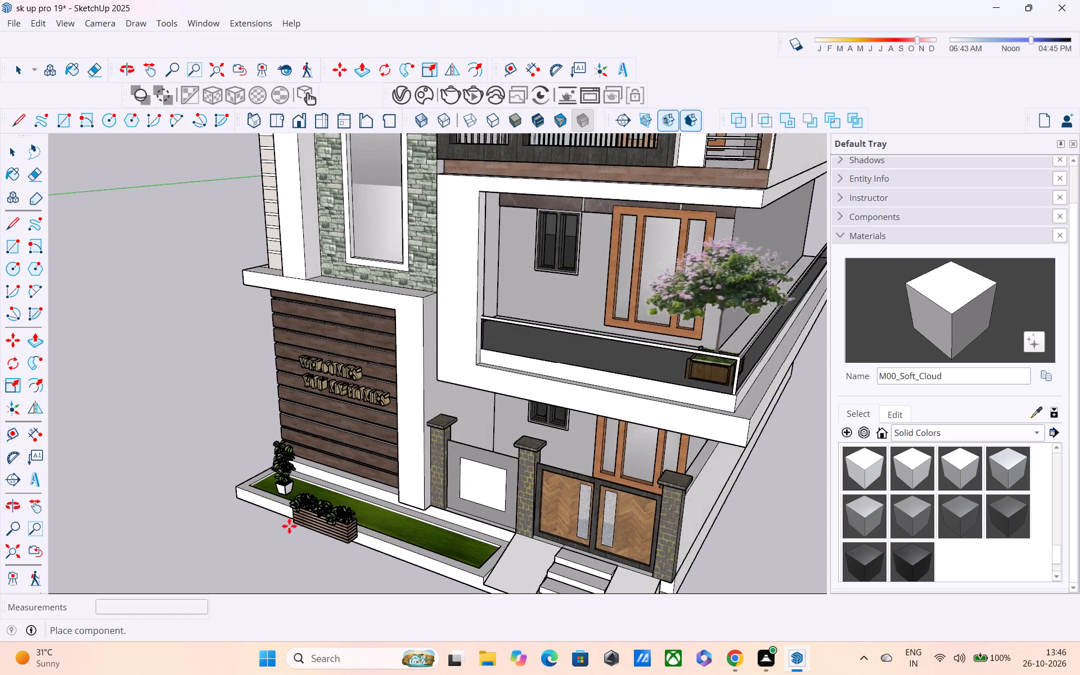
scroll(292, 524, up, 3)
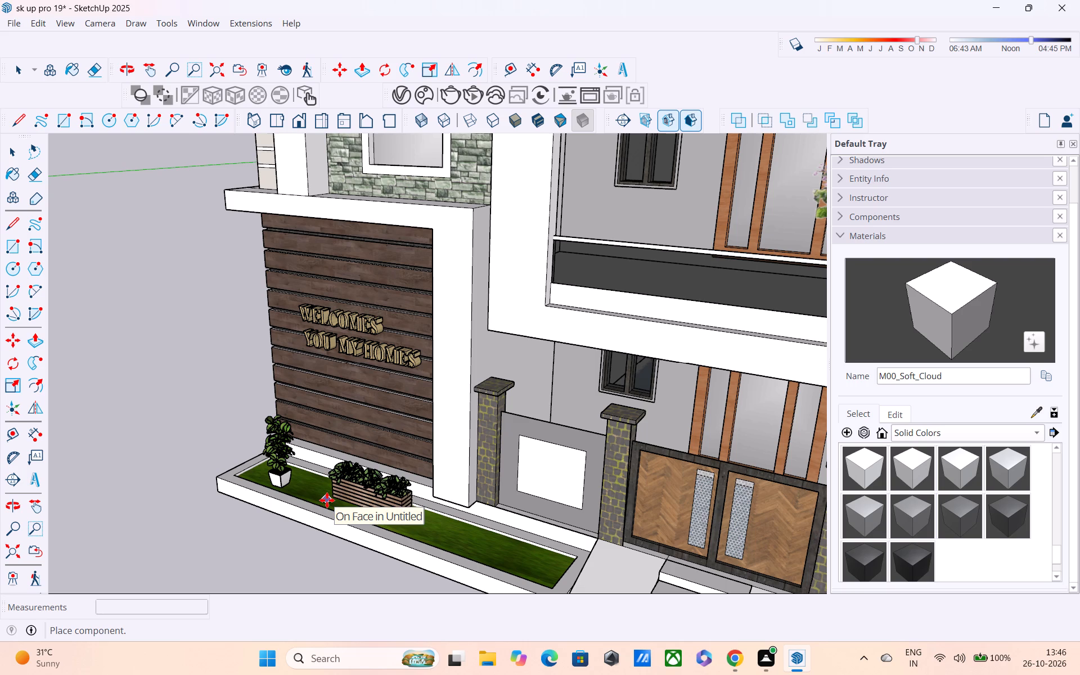
click(327, 500)
Scale the slatted planter box lengthwise, stretching its gate-side end along the grass bed.
middle_drag(377, 516, 515, 511)
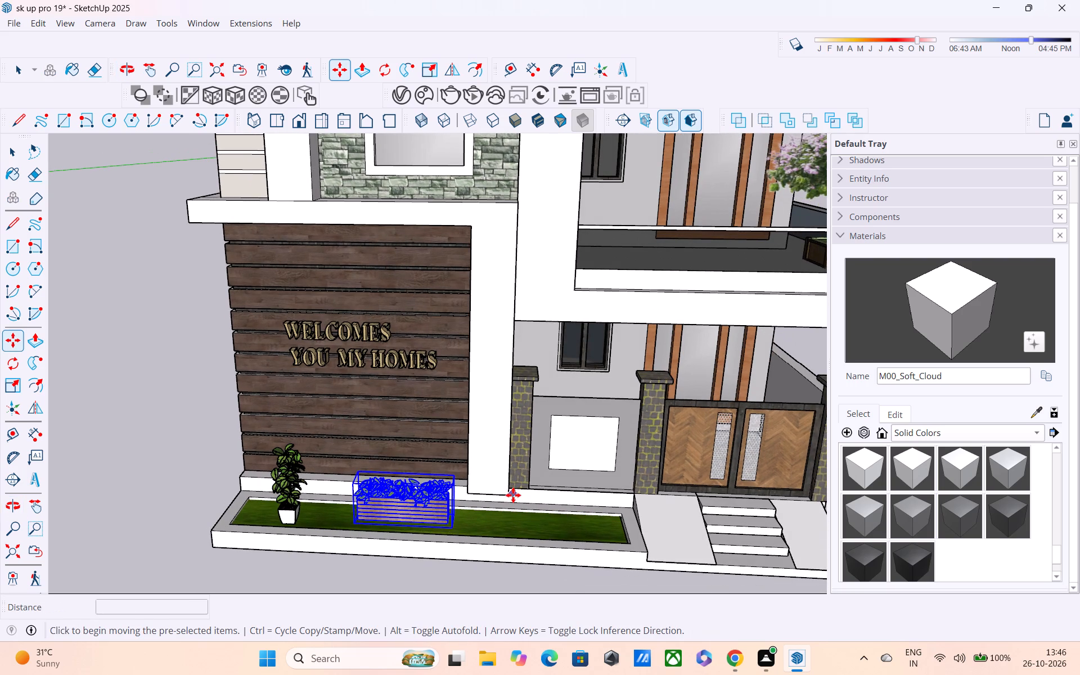
key(s)
scroll(474, 498, up, 3)
middle_drag(429, 498, 266, 460)
scroll(358, 465, up, 2)
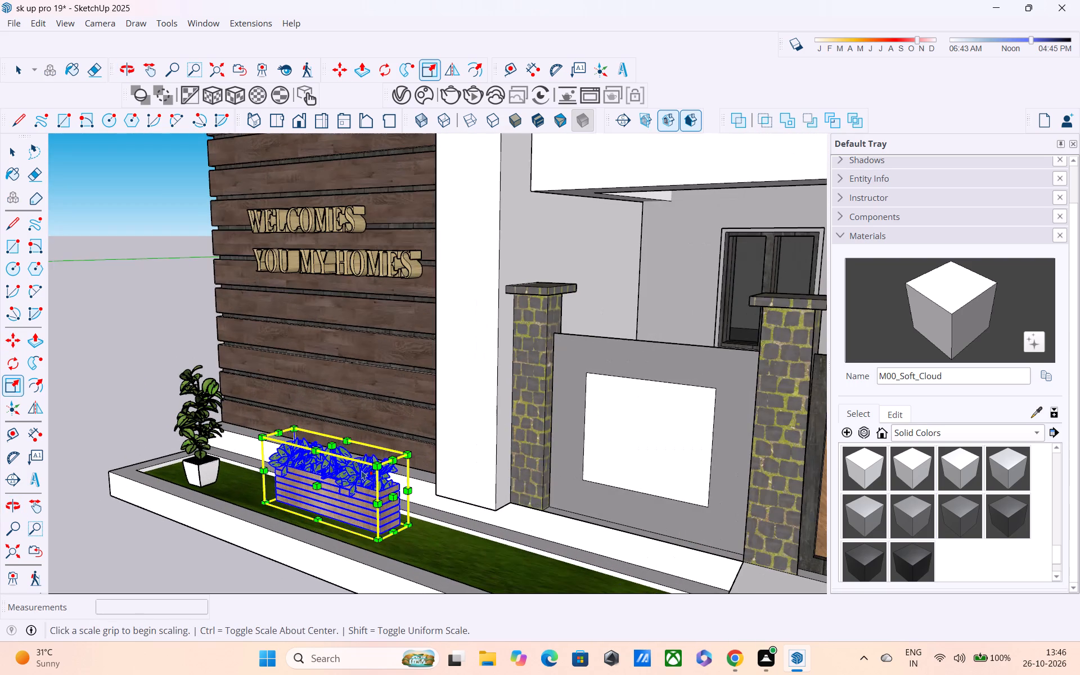
drag(394, 499, 542, 578)
Lengthen the slatted planter box along the red axis by a factor of 1.18 from its end facing the potted plant.
middle_drag(450, 517, 710, 517)
middle_drag(483, 479, 688, 484)
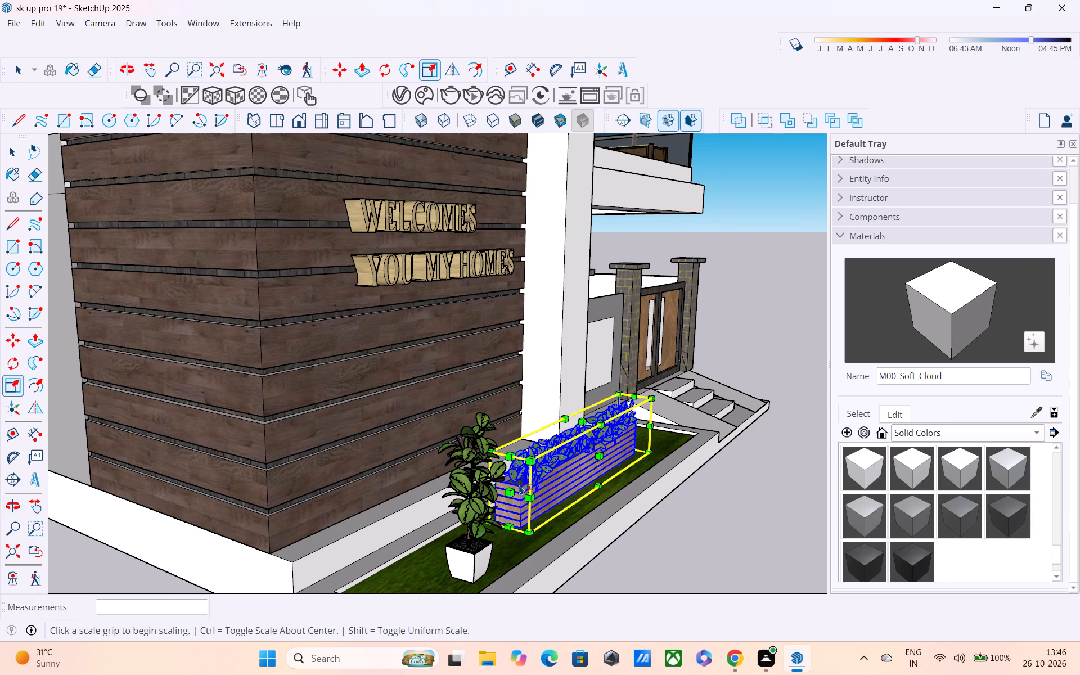
drag(513, 490, 479, 512)
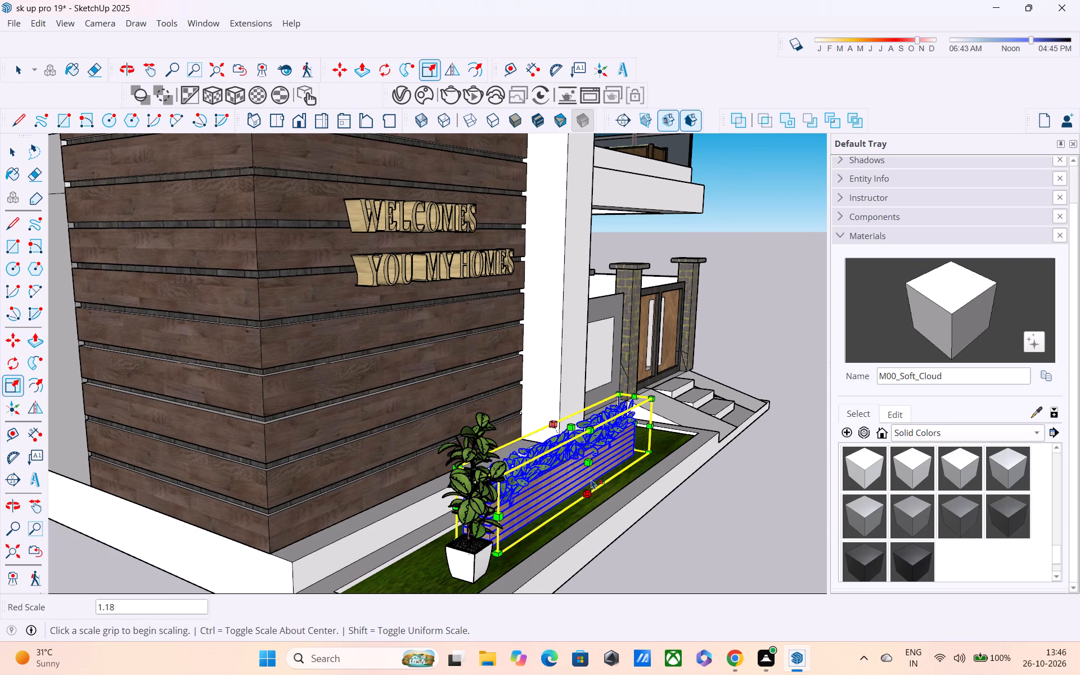
Scale the slatted planter box slightly deeper toward the front edge of the bed and deselect it.
drag(591, 466, 597, 476)
middle_drag(601, 474, 455, 459)
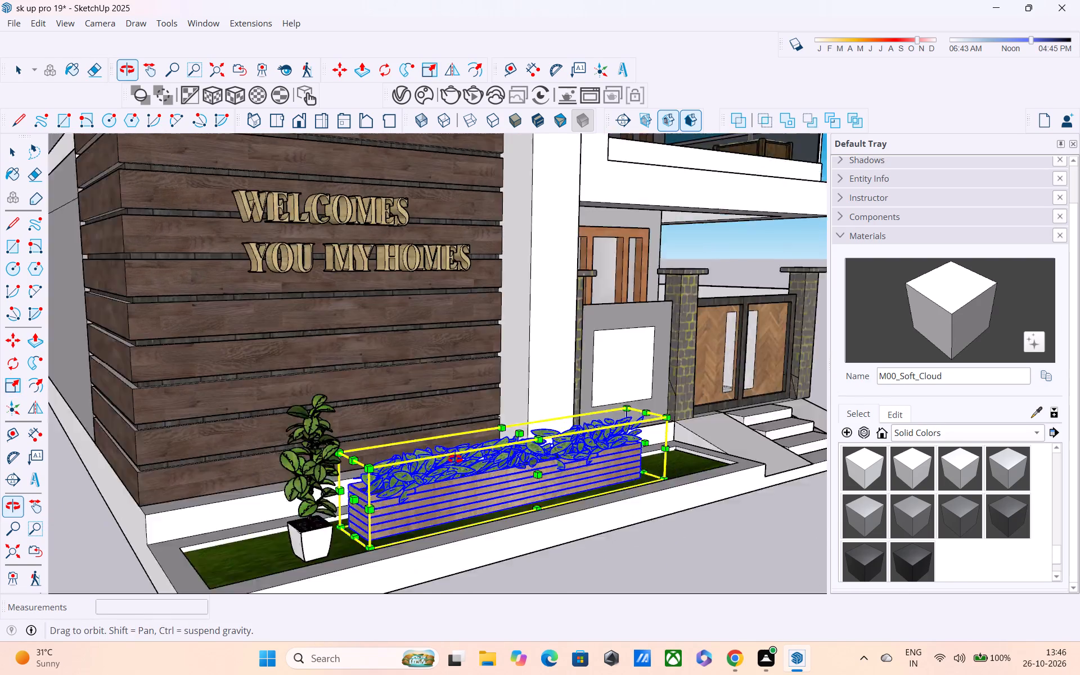
middle_drag(455, 459, 399, 449)
scroll(403, 445, down, 3)
key(space)
click(442, 535)
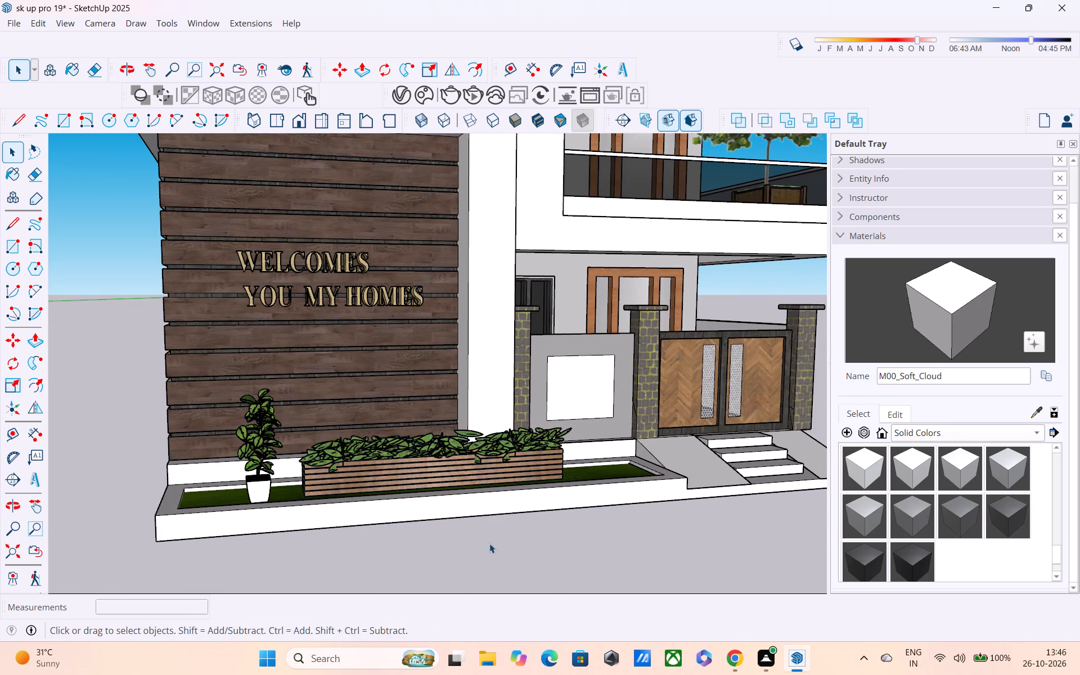
Import the "Grass" model from the Downloads folder.
middle_drag(489, 543, 362, 518)
scroll(362, 496, down, 5)
middle_drag(470, 519, 496, 552)
scroll(454, 488, down, 2)
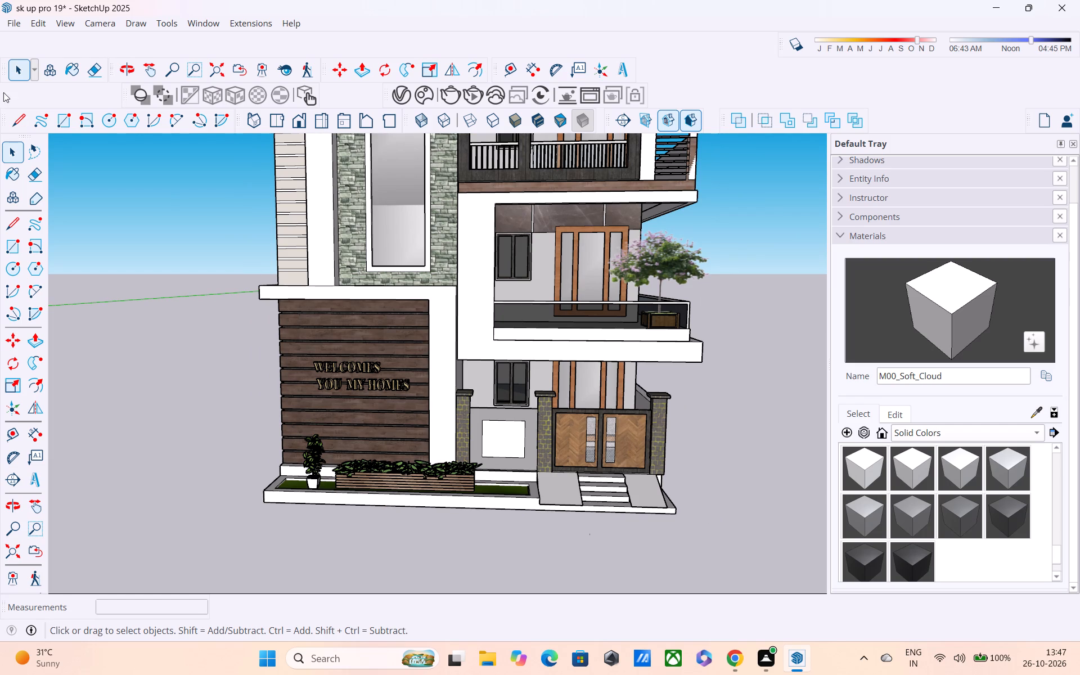
click(19, 24)
click(70, 219)
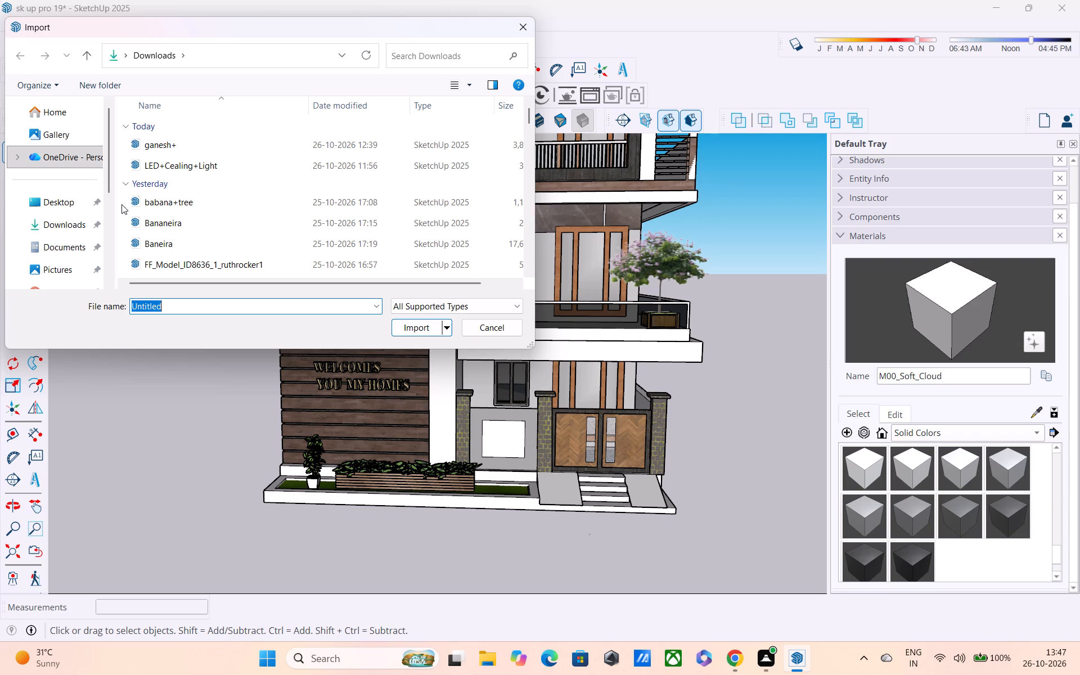
scroll(687, 497, up, 3)
middle_drag(684, 495, 668, 496)
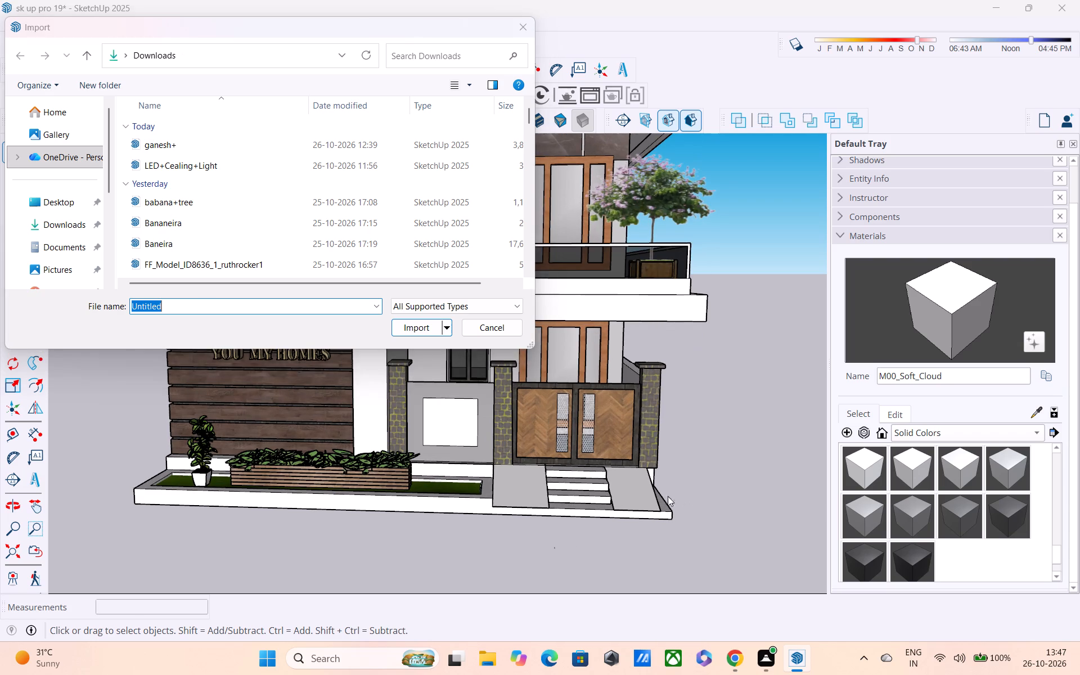
middle_drag(668, 496, 462, 484)
middle_drag(620, 485, 560, 470)
click(96, 221)
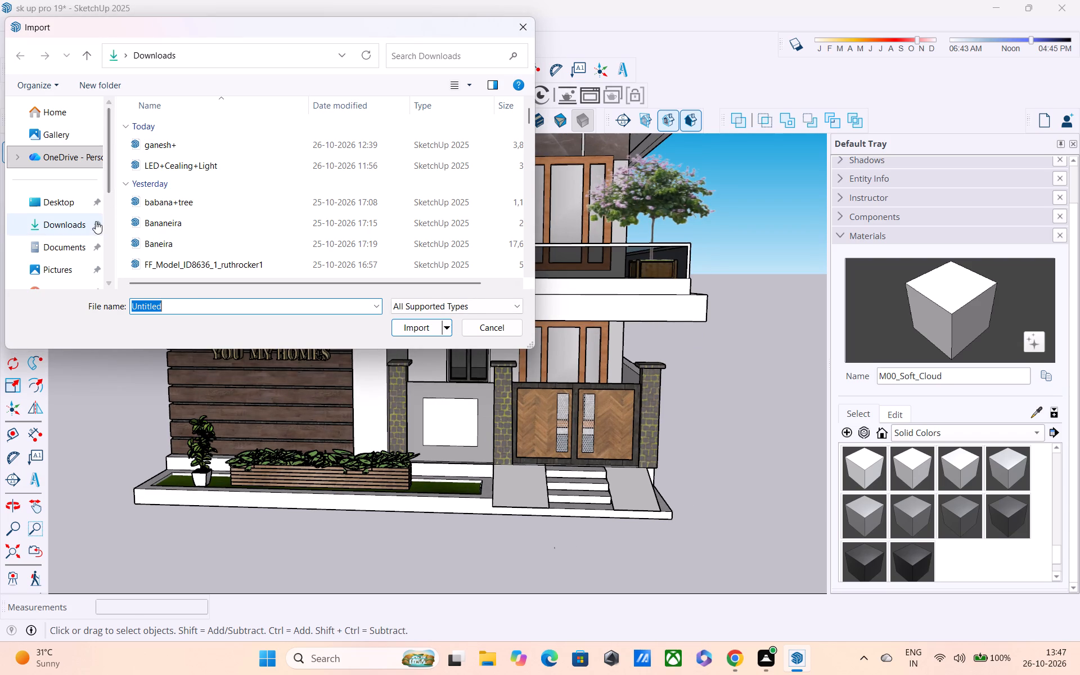
scroll(241, 246, down, 3)
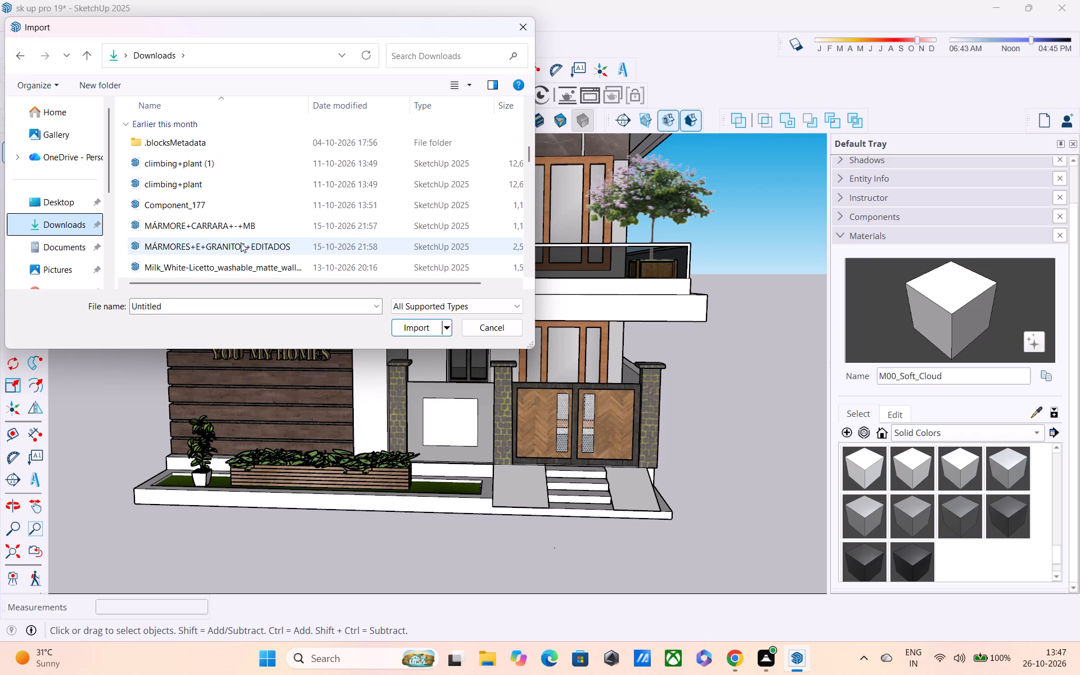
scroll(238, 238, down, 1)
scroll(219, 197, up, 3)
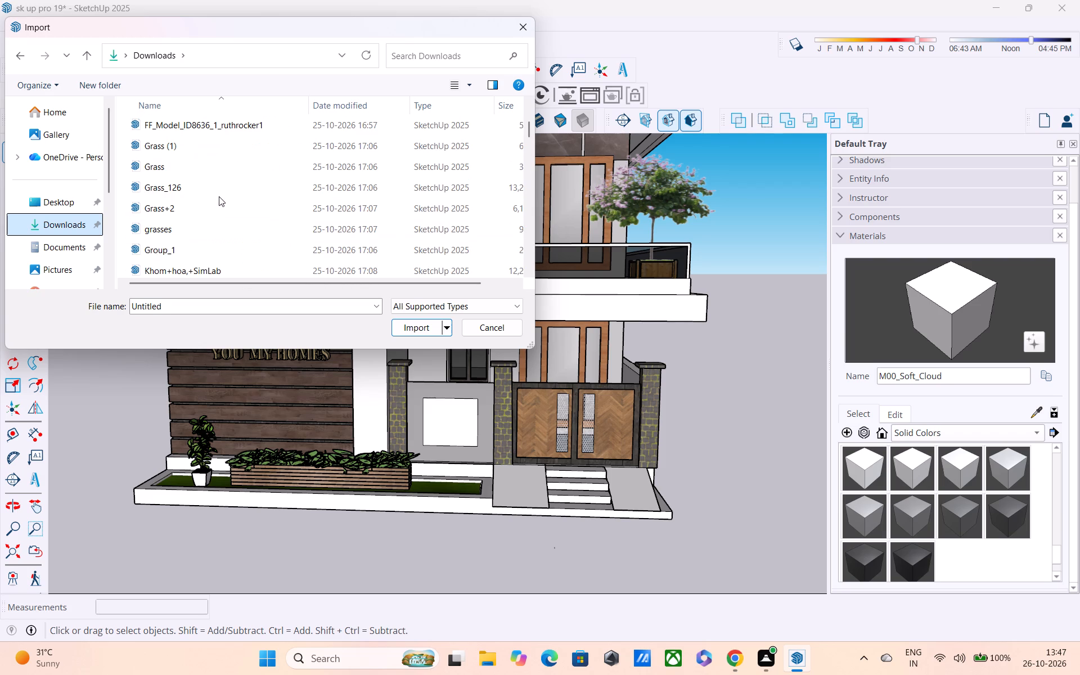
click(210, 163)
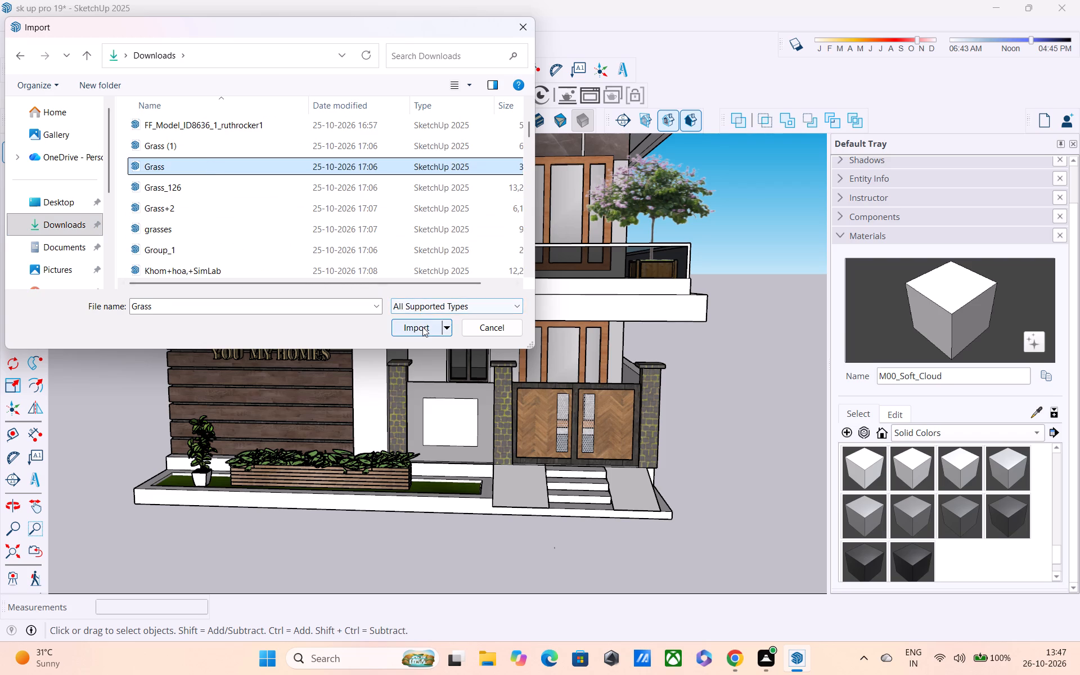
click(422, 327)
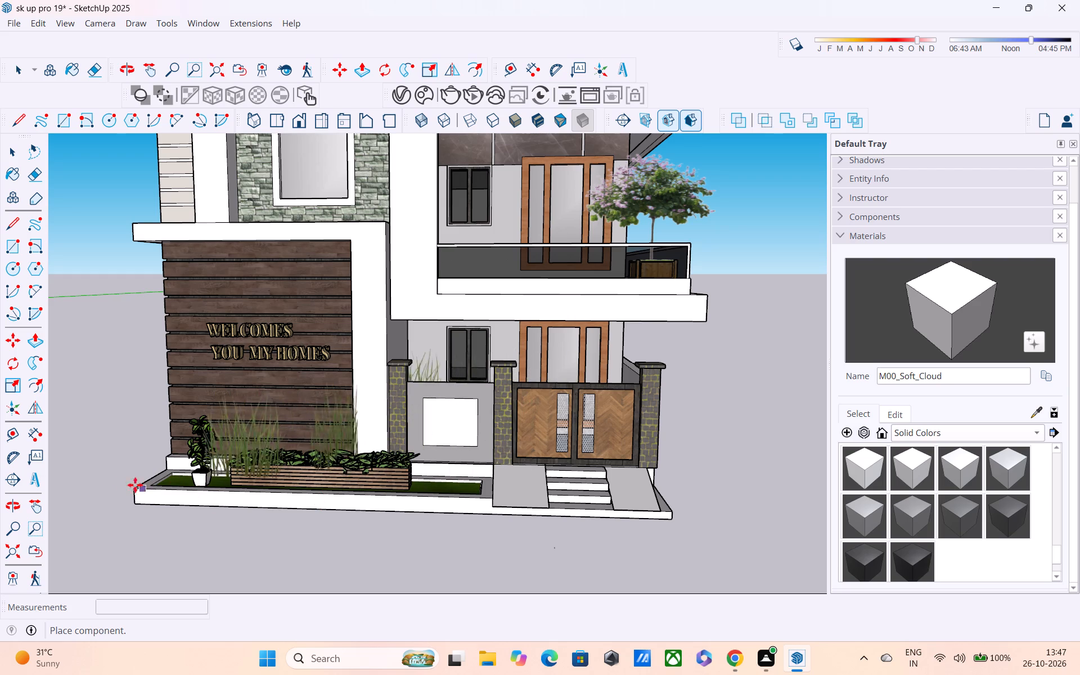
Place the grass model on the open ground in front of the entrance steps.
middle_drag(163, 502, 446, 619)
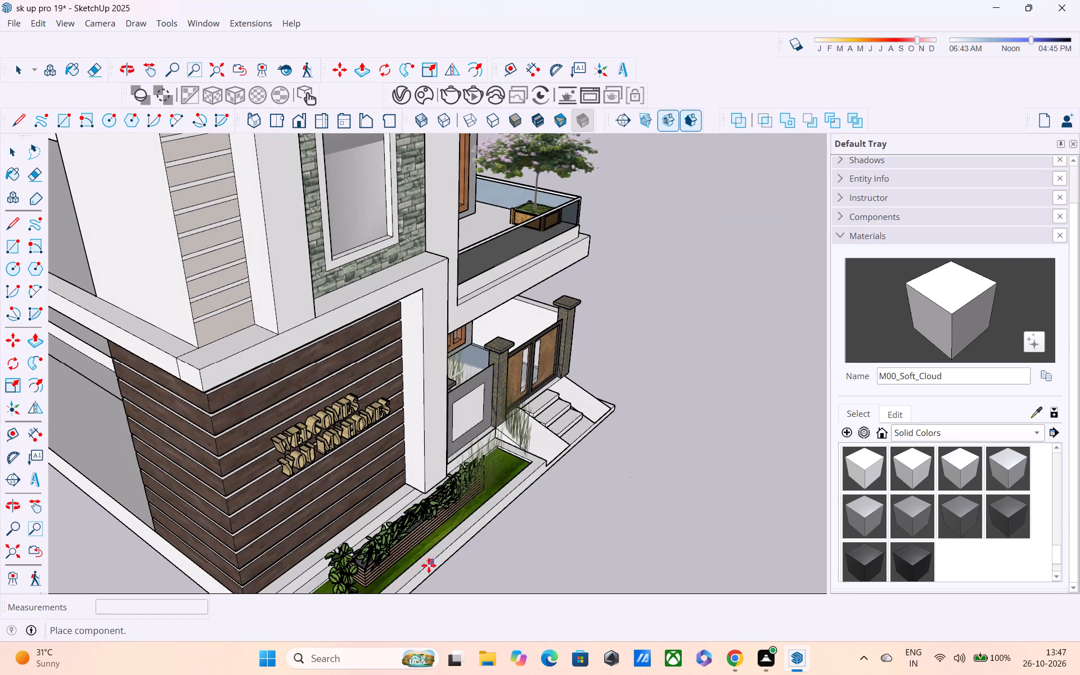
scroll(807, 584, down, 2)
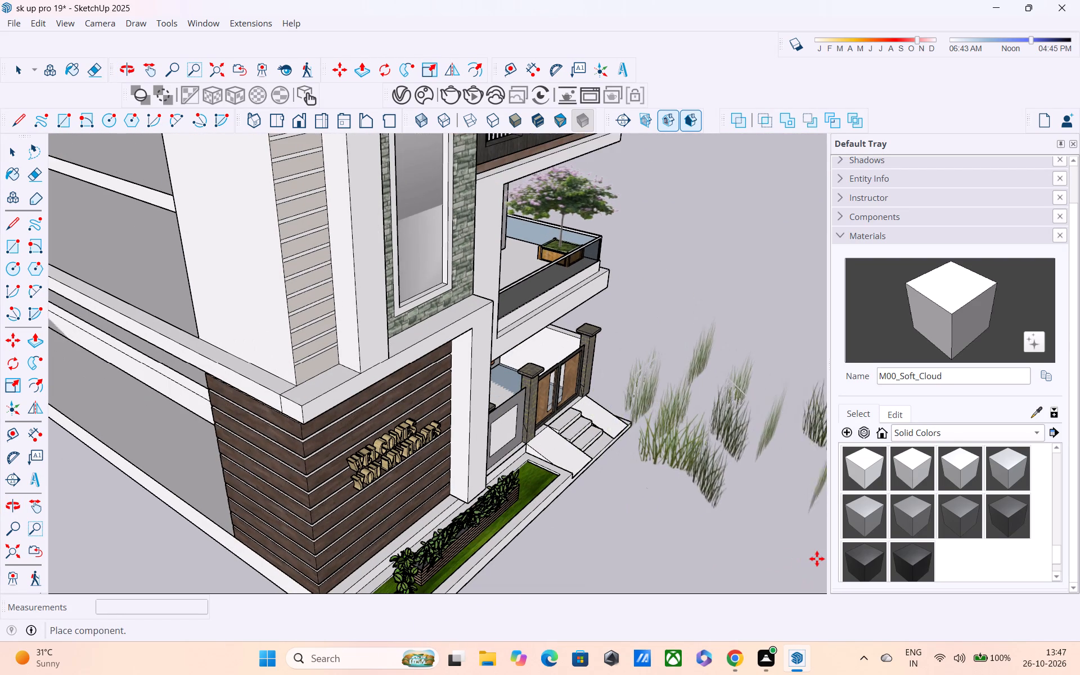
click(813, 544)
Scale the grass model narrower from its front side along the green axis in two passes, the second by 0.79.
key(s)
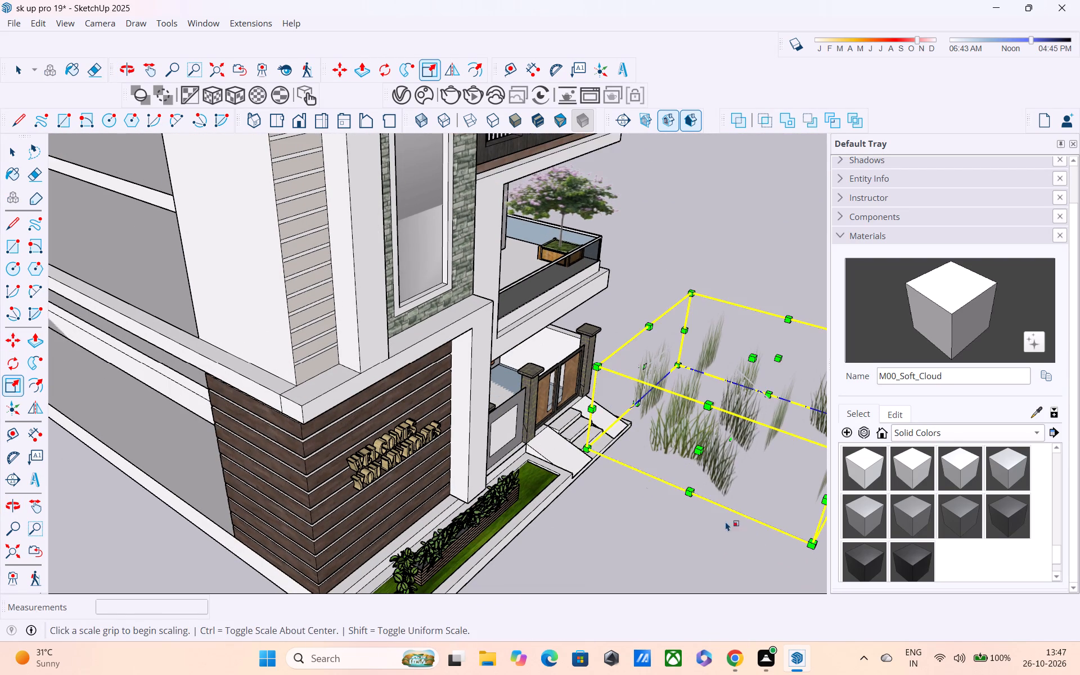
middle_drag(724, 521, 485, 446)
scroll(485, 446, down, 3)
shift+middle_drag(630, 508, 341, 430)
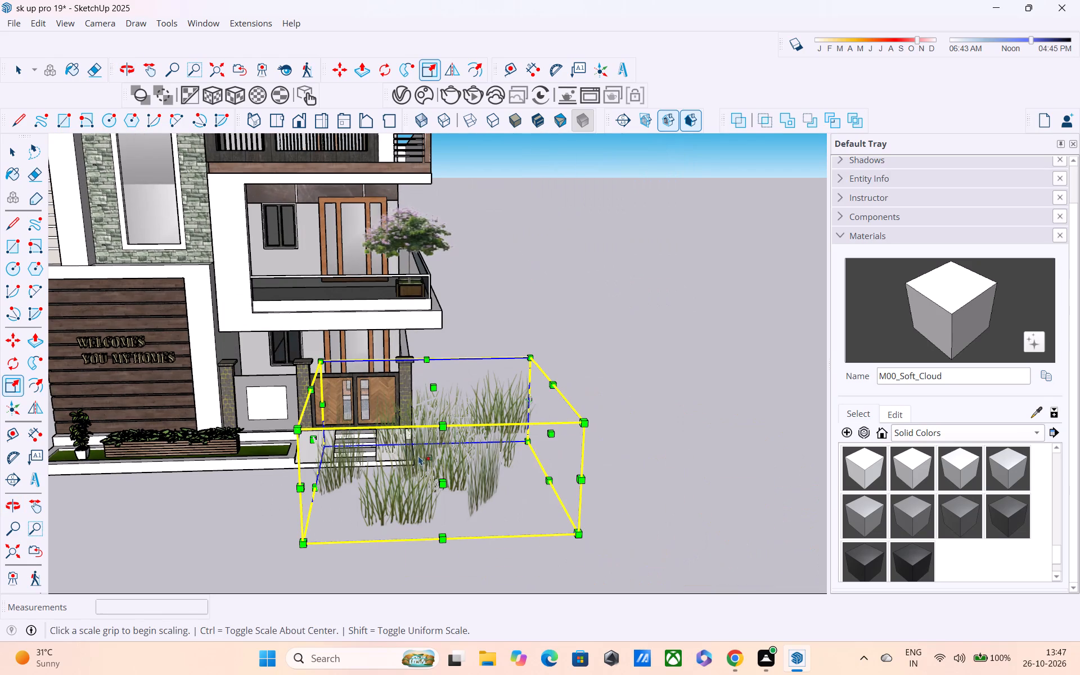
drag(442, 487, 439, 442)
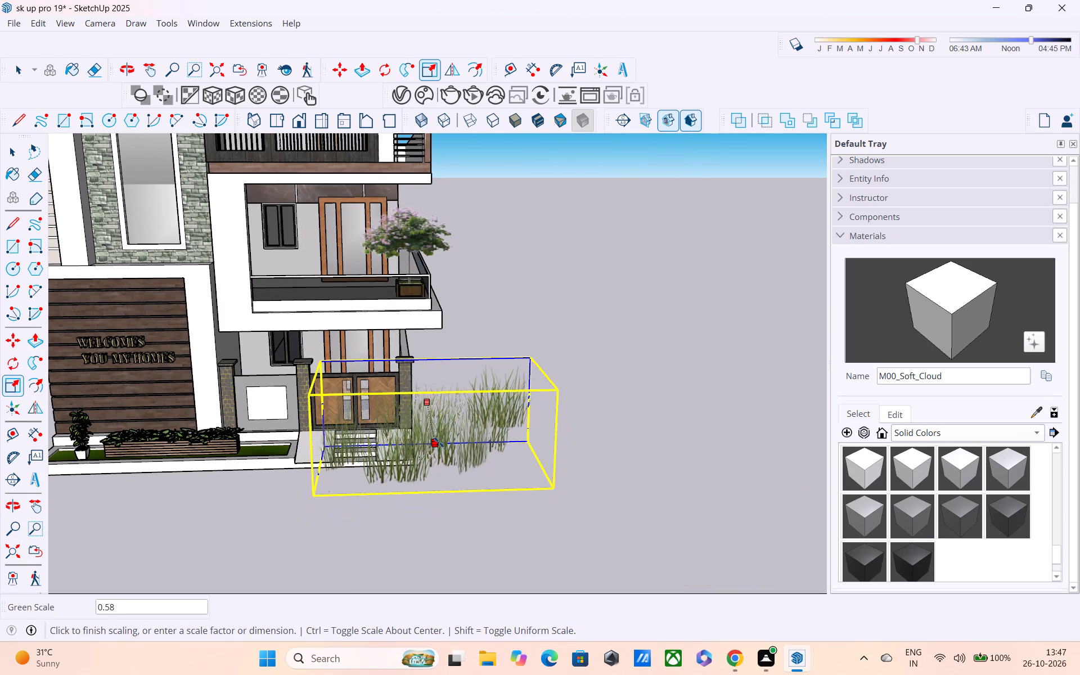
drag(439, 442, 438, 424)
middle_drag(452, 429, 83, 469)
scroll(141, 471, down, 1)
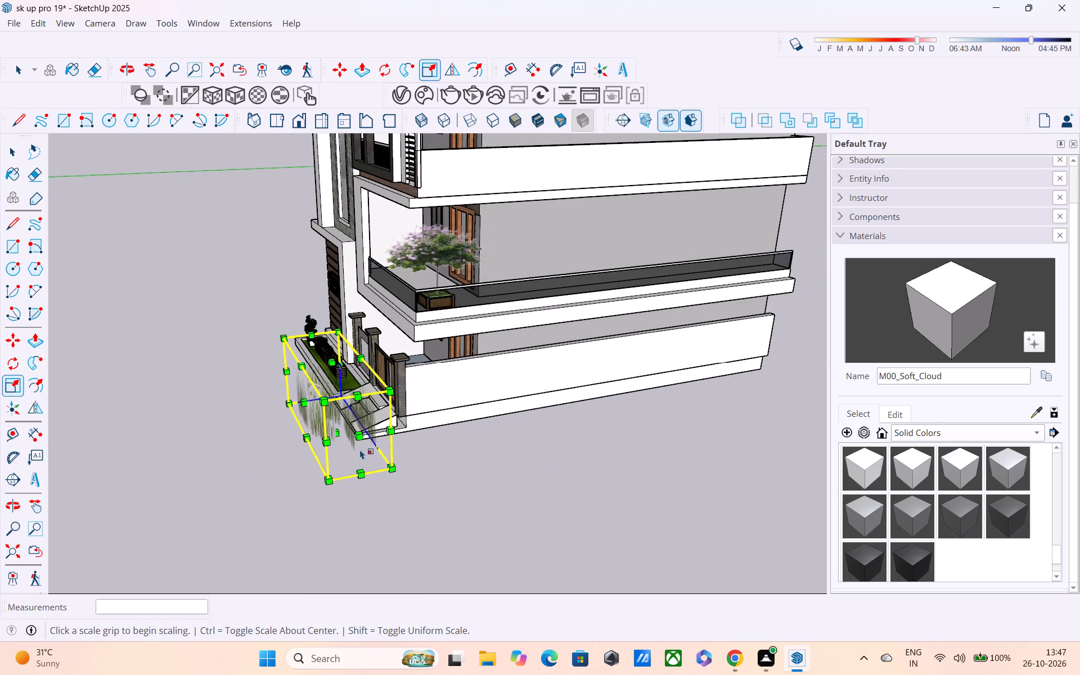
drag(300, 407, 318, 406)
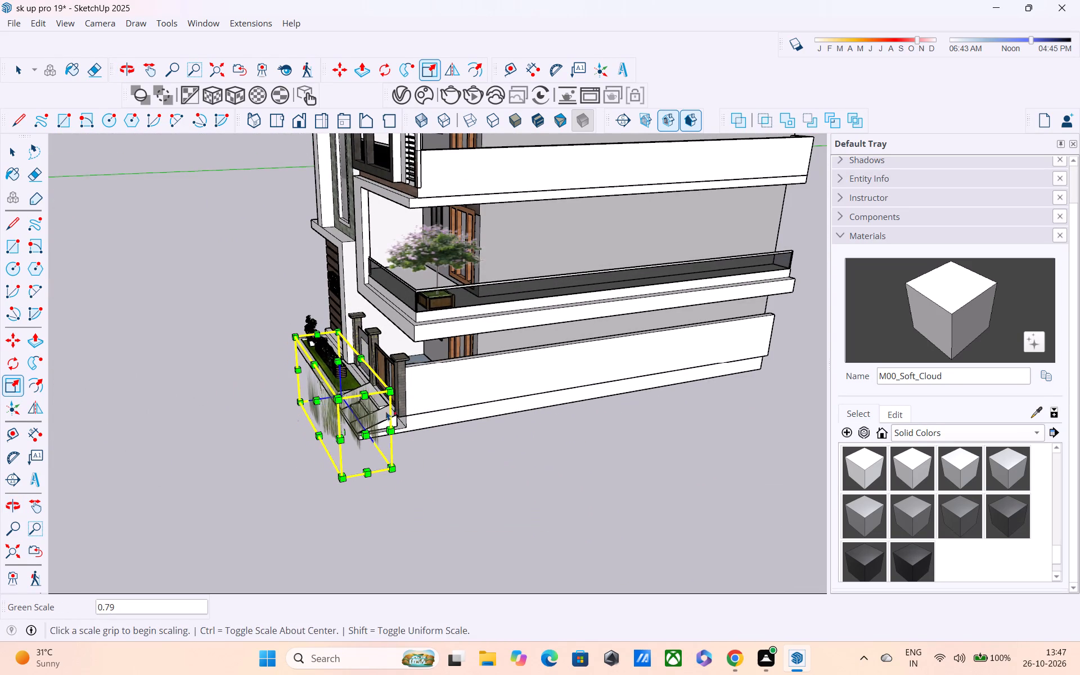
Scale the grass model by 0.85 along the green axis and 0.91 along the red axis, and reduce its height slightly.
middle_drag(389, 413, 222, 409)
drag(304, 372, 296, 372)
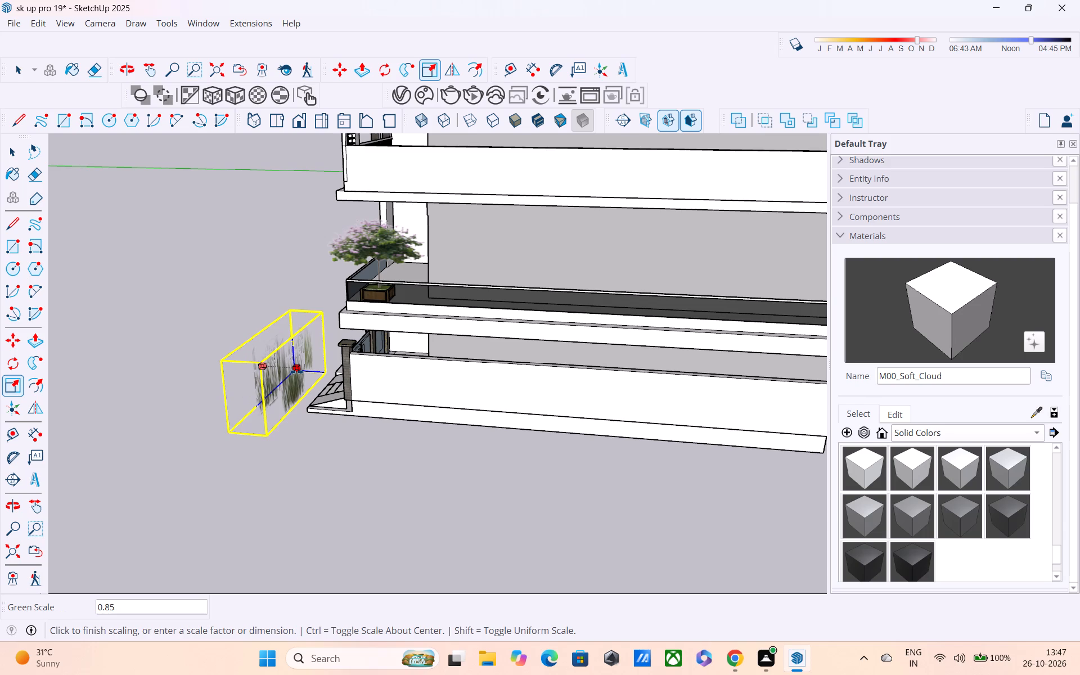
drag(296, 372, 296, 372)
drag(241, 396, 251, 393)
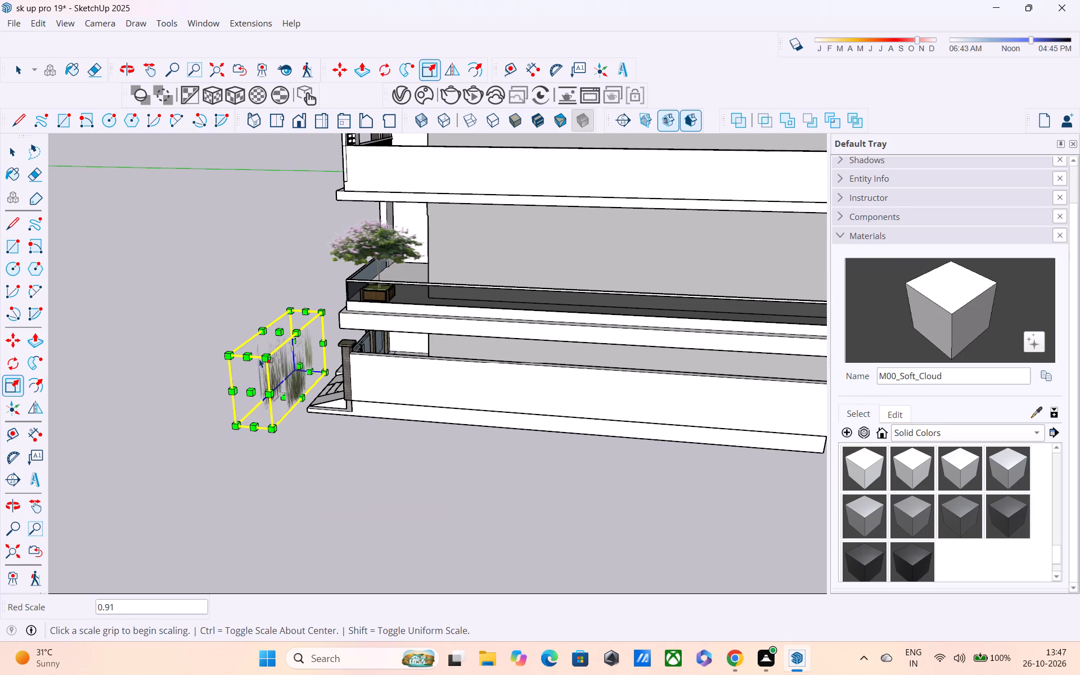
drag(279, 331, 287, 344)
drag(314, 394, 527, 413)
middle_drag(397, 402, 565, 422)
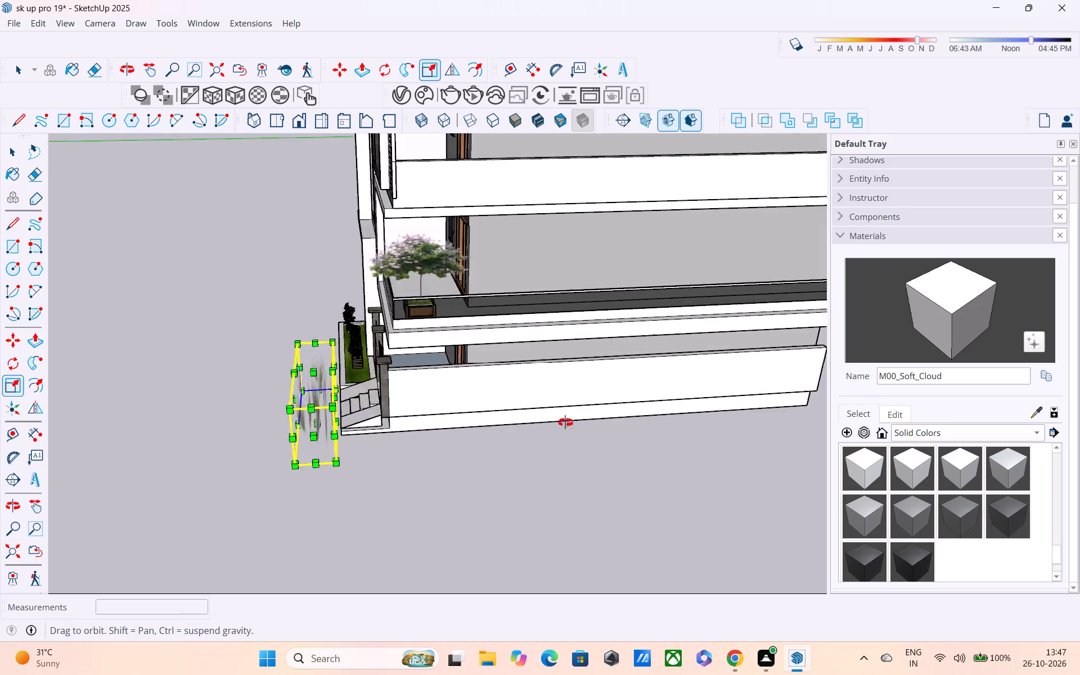
middle_drag(565, 422, 704, 397)
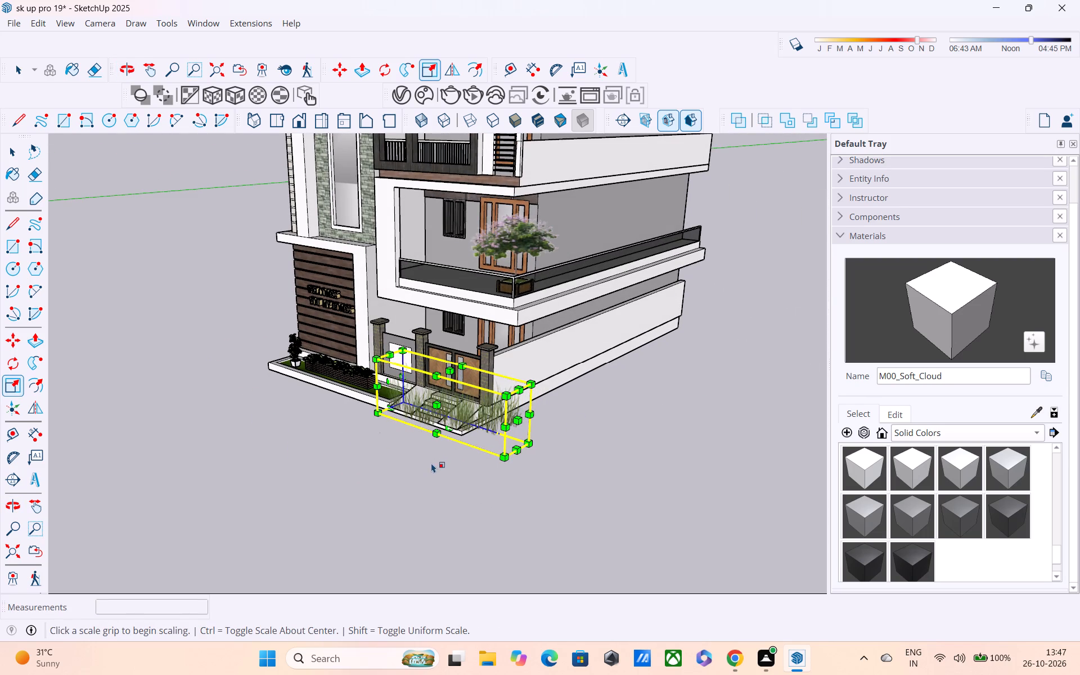
Move the grass model by its bottom corner about 20' 5 5/8" onto the front bed's edge and deselect it.
key(m)
click(377, 411)
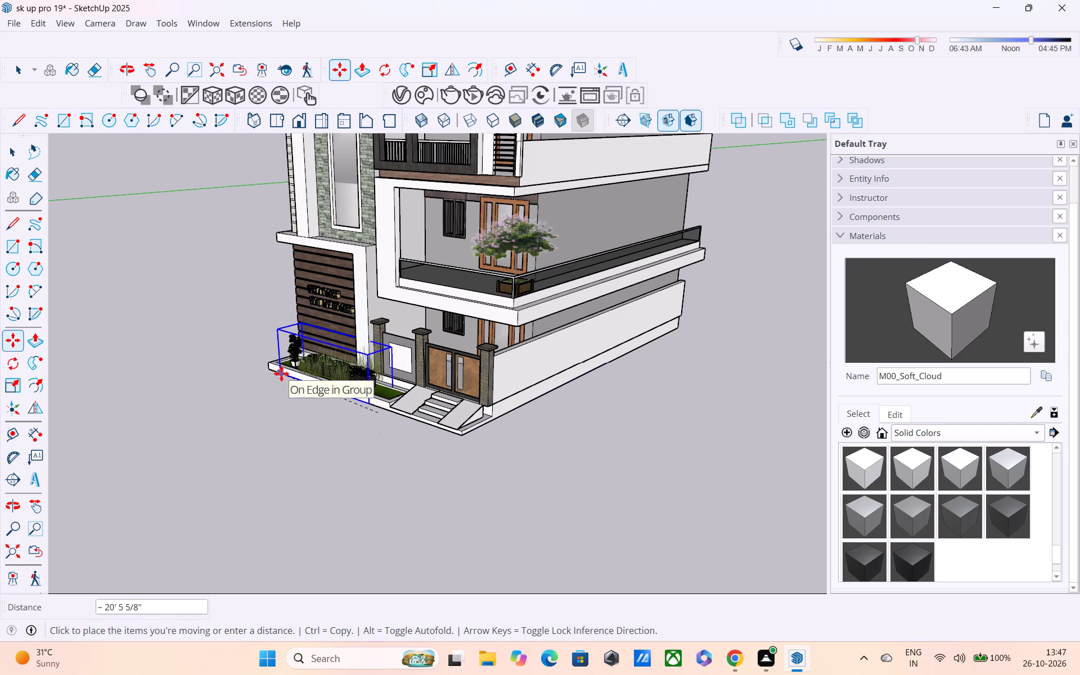
click(281, 373)
middle_drag(410, 519, 504, 531)
key(space)
drag(92, 469, 97, 469)
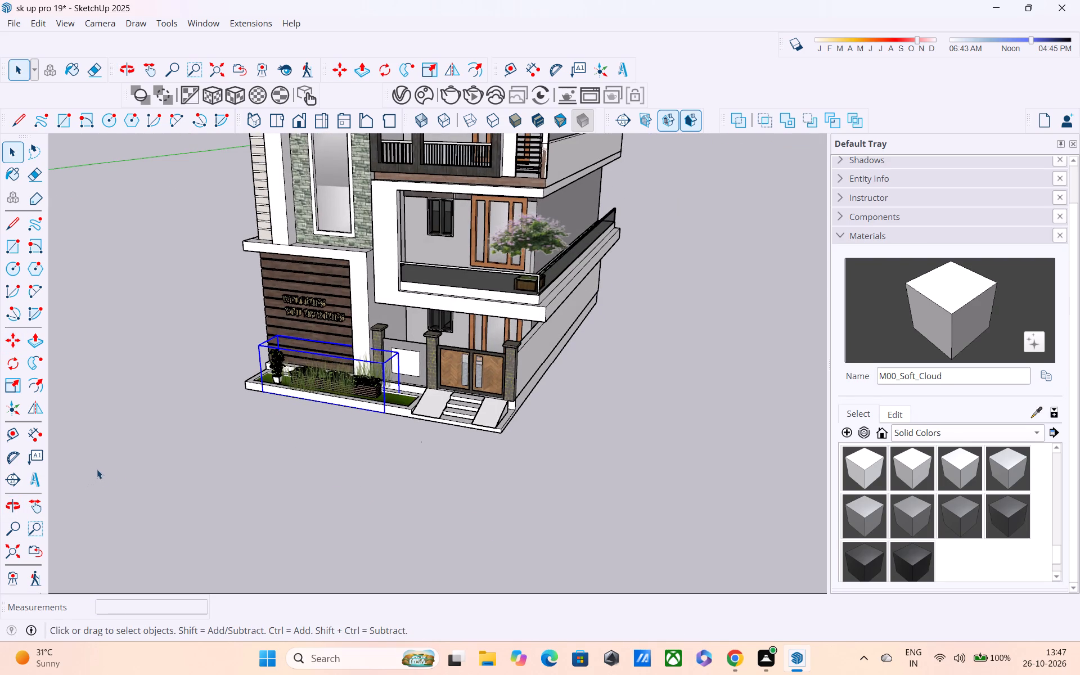
drag(97, 469, 104, 470)
Examine the grass, planter box and potted plant in the front bed from several angles.
middle_drag(334, 478, 519, 474)
scroll(321, 442, up, 3)
middle_drag(316, 428, 291, 376)
scroll(314, 424, up, 3)
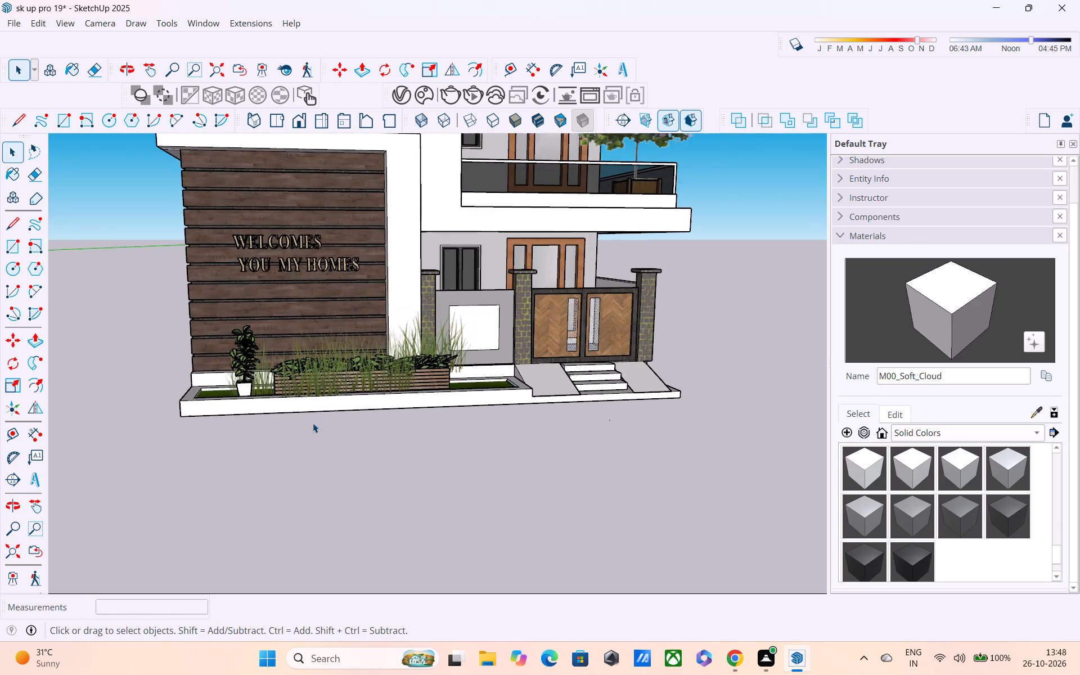
scroll(300, 411, up, 2)
middle_drag(283, 407, 94, 462)
scroll(299, 461, up, 2)
middle_drag(341, 430, 167, 500)
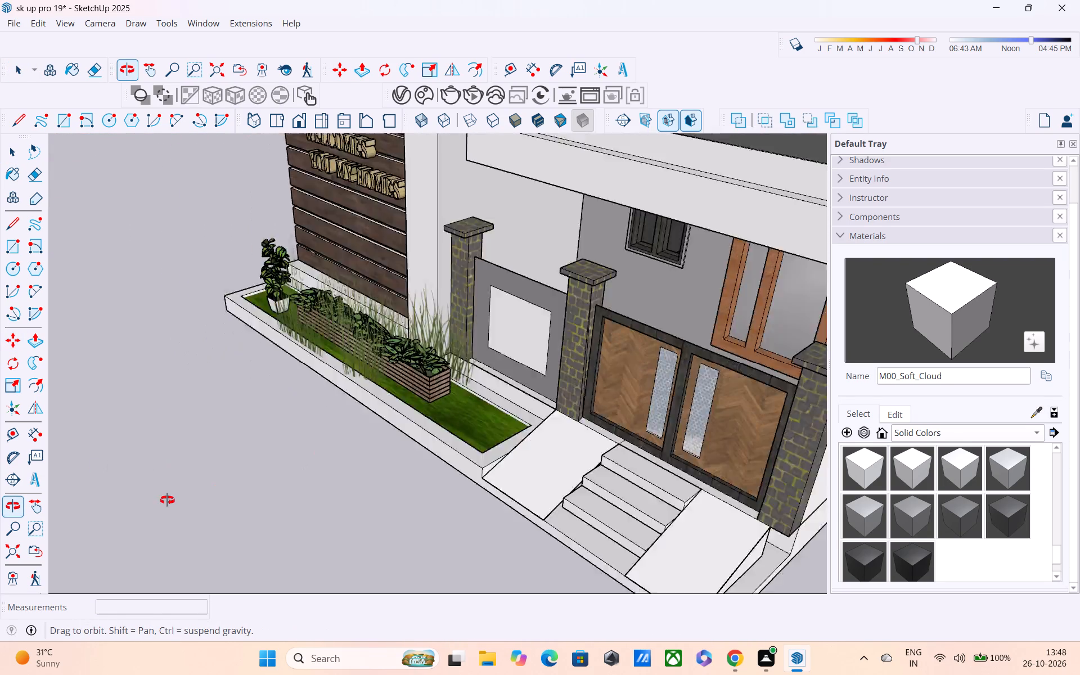
middle_drag(167, 500, 353, 402)
scroll(342, 402, down, 4)
middle_drag(287, 437, 406, 415)
scroll(406, 415, up, 1)
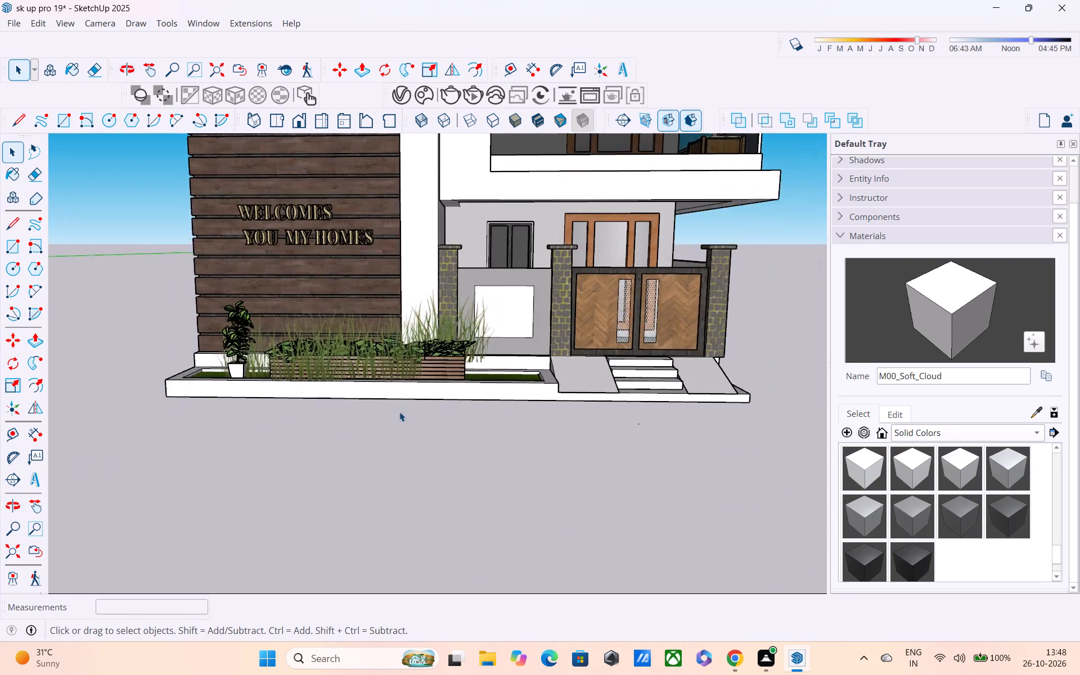
Review the whole front elevation of the house from a distance.
scroll(399, 412, down, 7)
middle_drag(398, 426, 384, 412)
scroll(383, 400, down, 3)
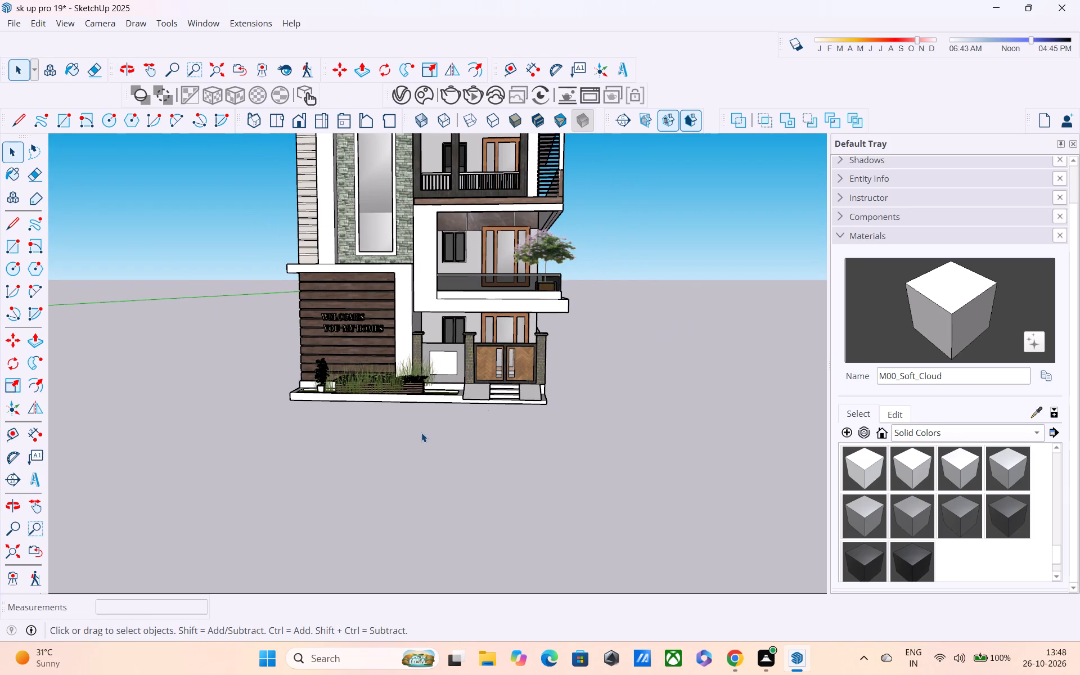
shift+middle_drag(421, 433, 397, 530)
scroll(353, 479, down, 3)
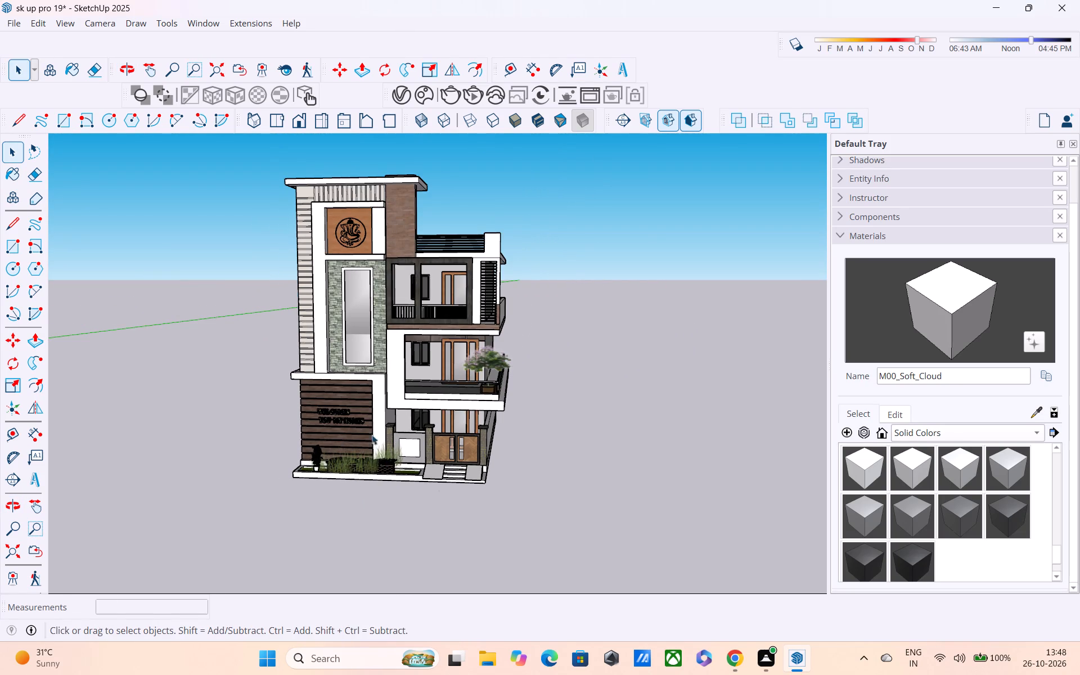
middle_drag(395, 434, 380, 413)
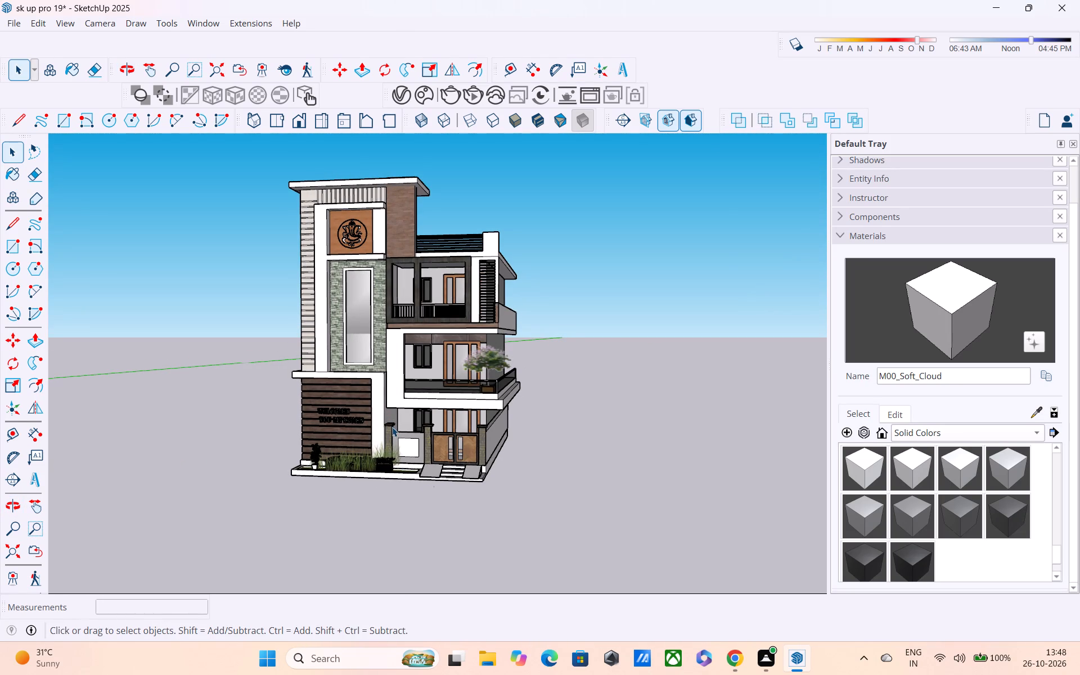
middle_drag(391, 420, 460, 538)
middle_drag(422, 435, 422, 397)
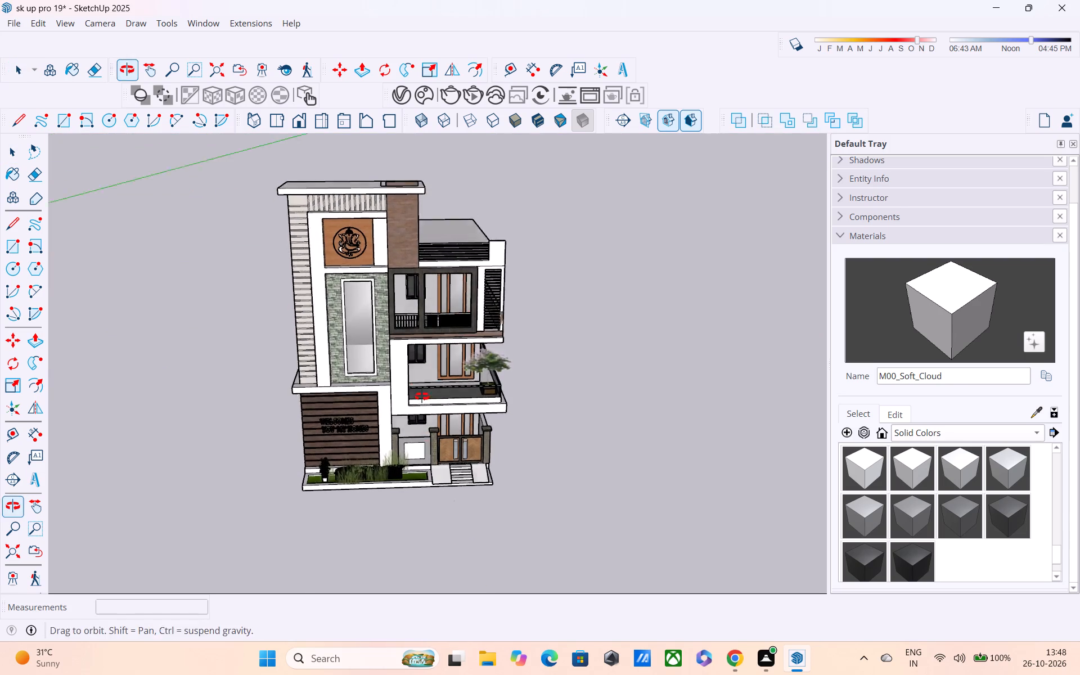
middle_drag(422, 397, 415, 381)
middle_drag(403, 372, 379, 358)
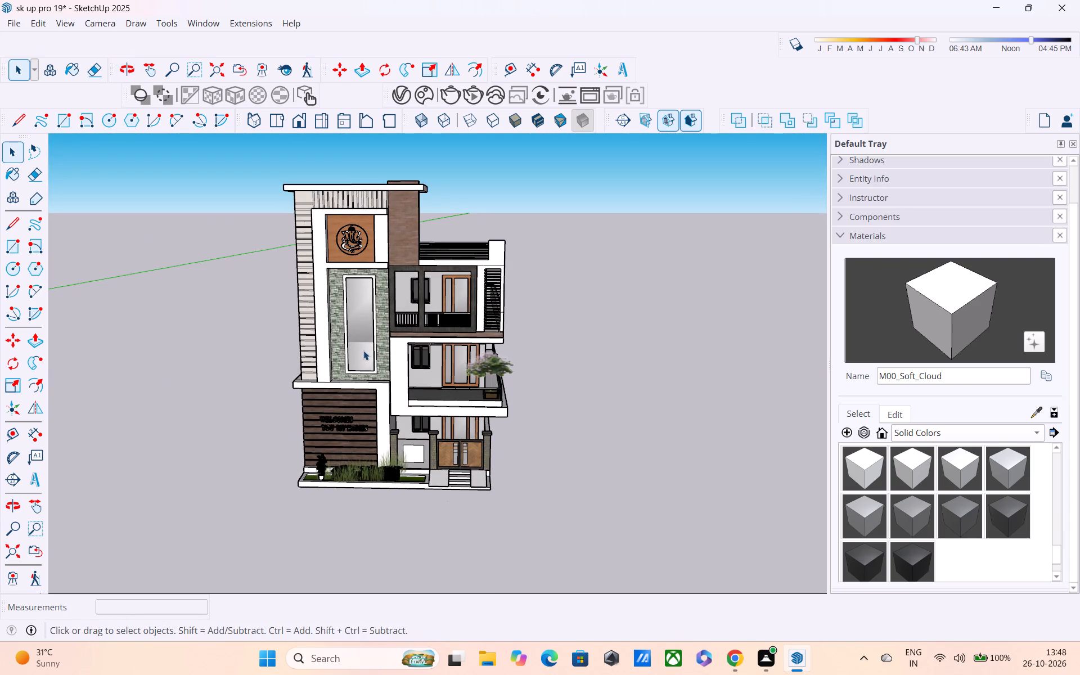
Inside the upper-floor group, pull the top face of the brown-clad column up about 2' 1 15/16" above the roof slab, and exit the group.
ctrl+middle_drag(354, 348, 325, 582)
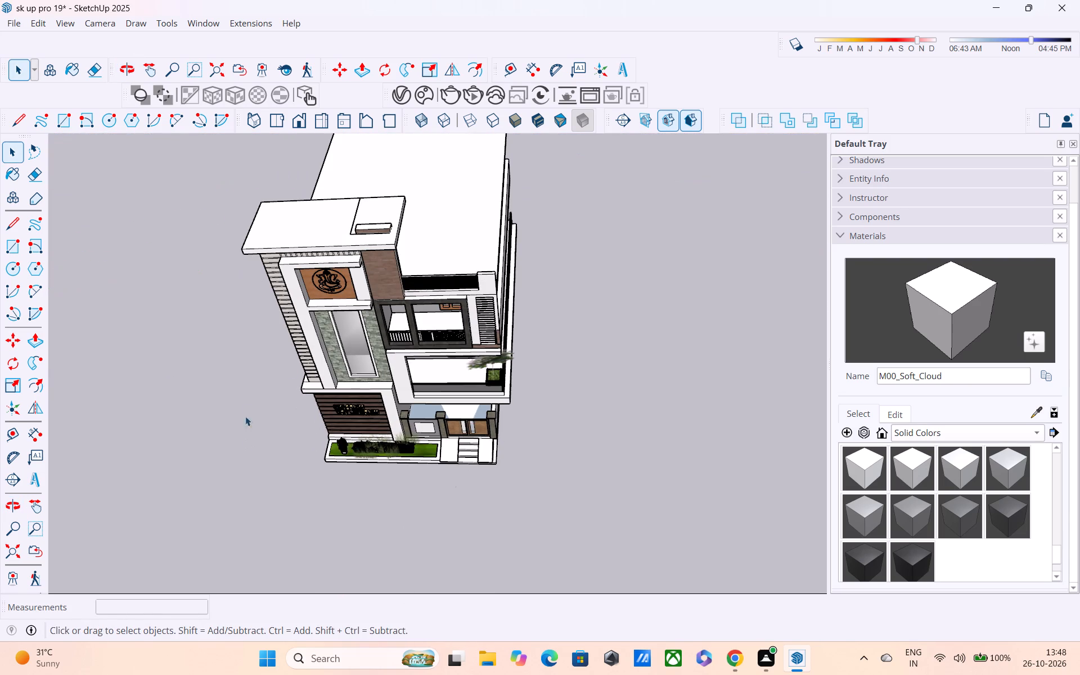
ctrl+middle_drag(327, 301, 303, 427)
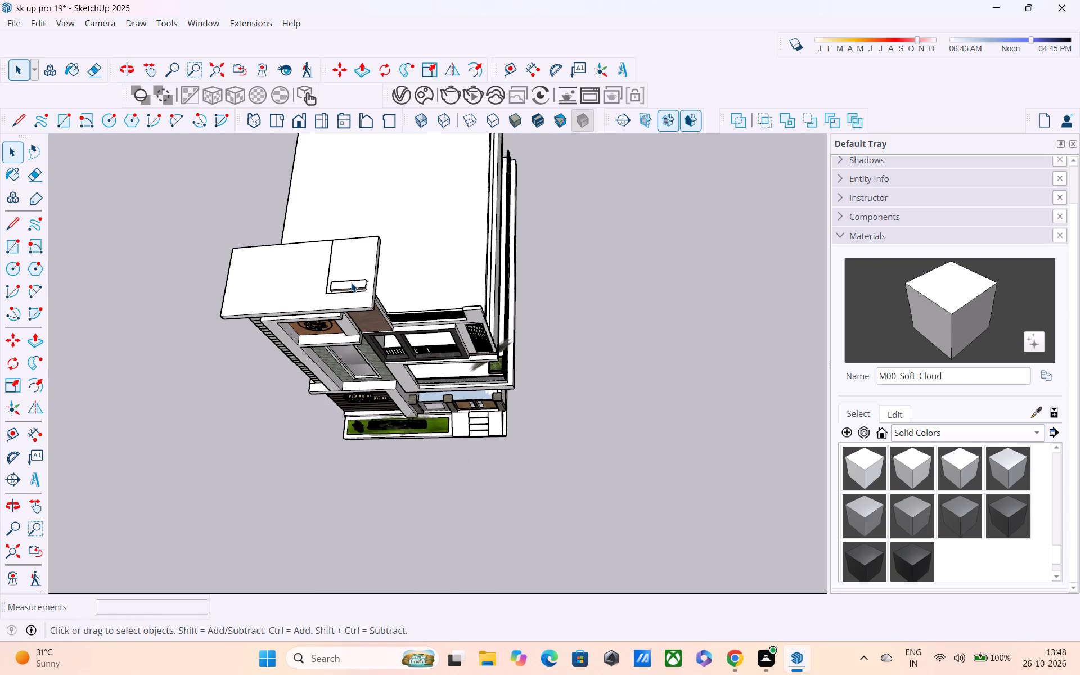
click(351, 282)
double_click(351, 282)
click(351, 282)
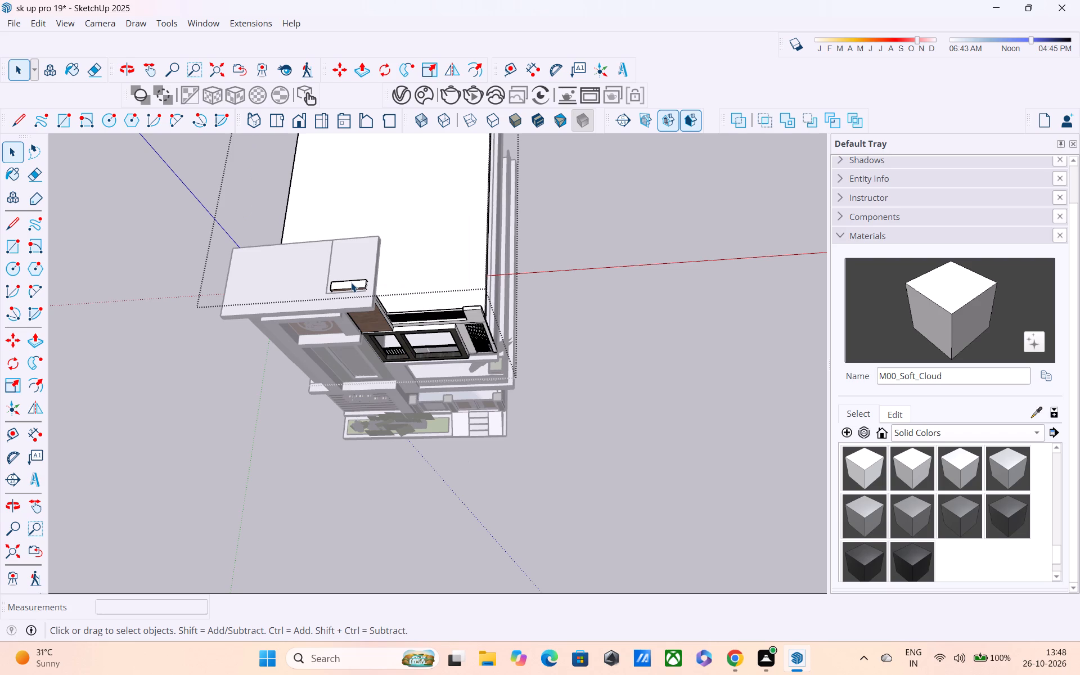
click(352, 287)
click(352, 285)
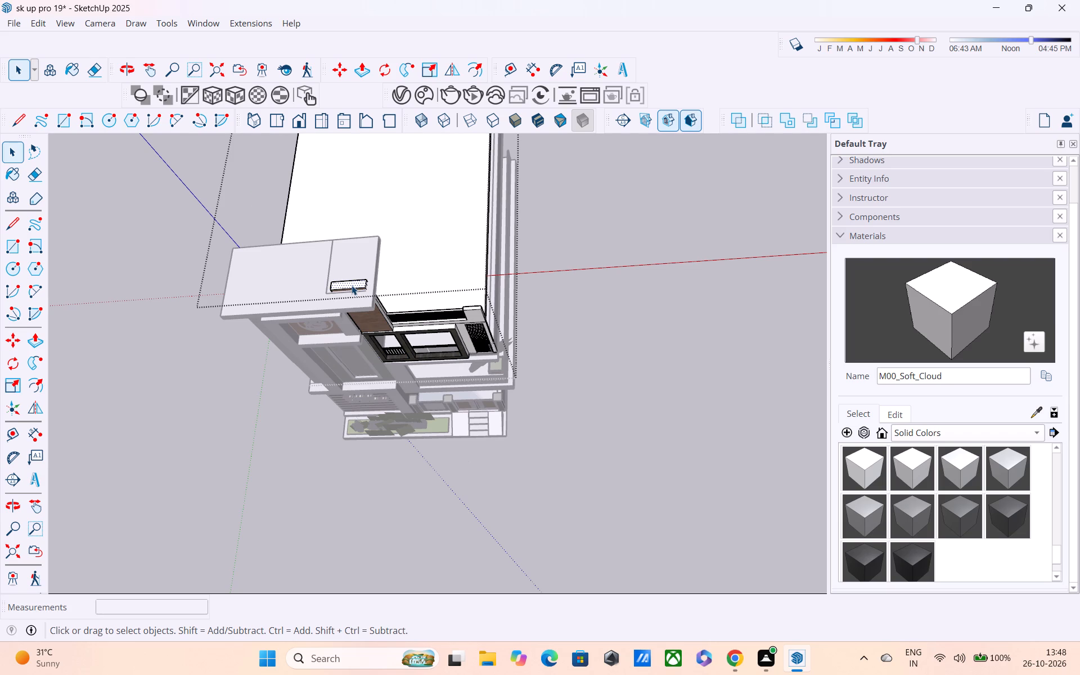
key(p)
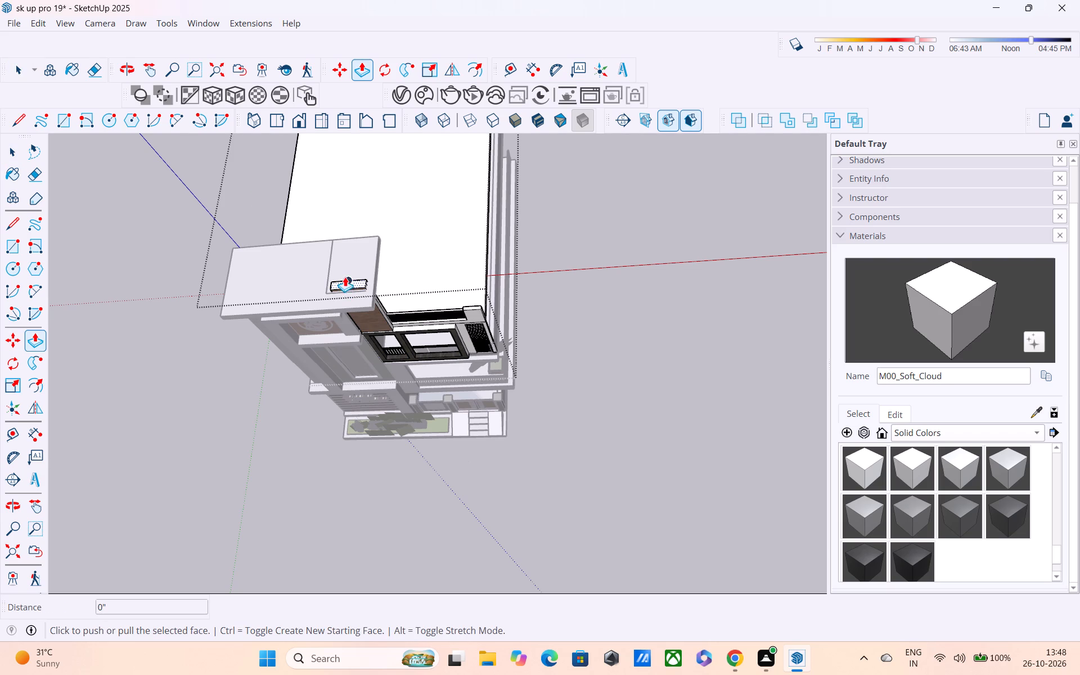
scroll(344, 276, up, 7)
click(347, 287)
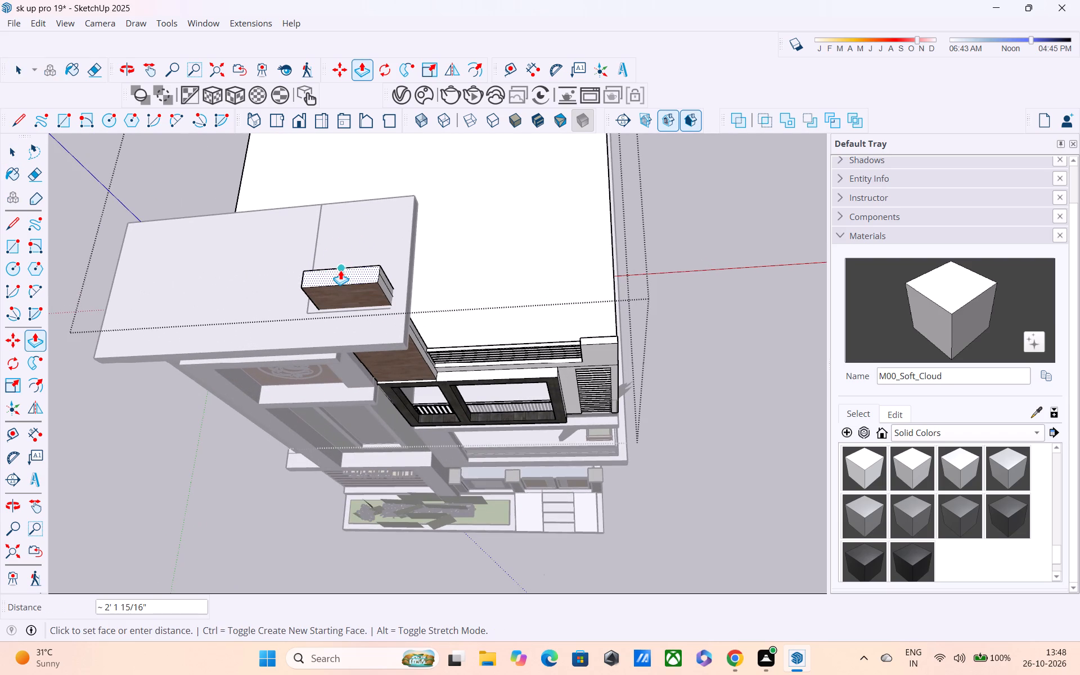
click(340, 270)
middle_drag(345, 296, 319, 235)
scroll(319, 234, down, 5)
middle_drag(354, 304, 337, 275)
scroll(337, 275, up, 1)
scroll(286, 434, down, 2)
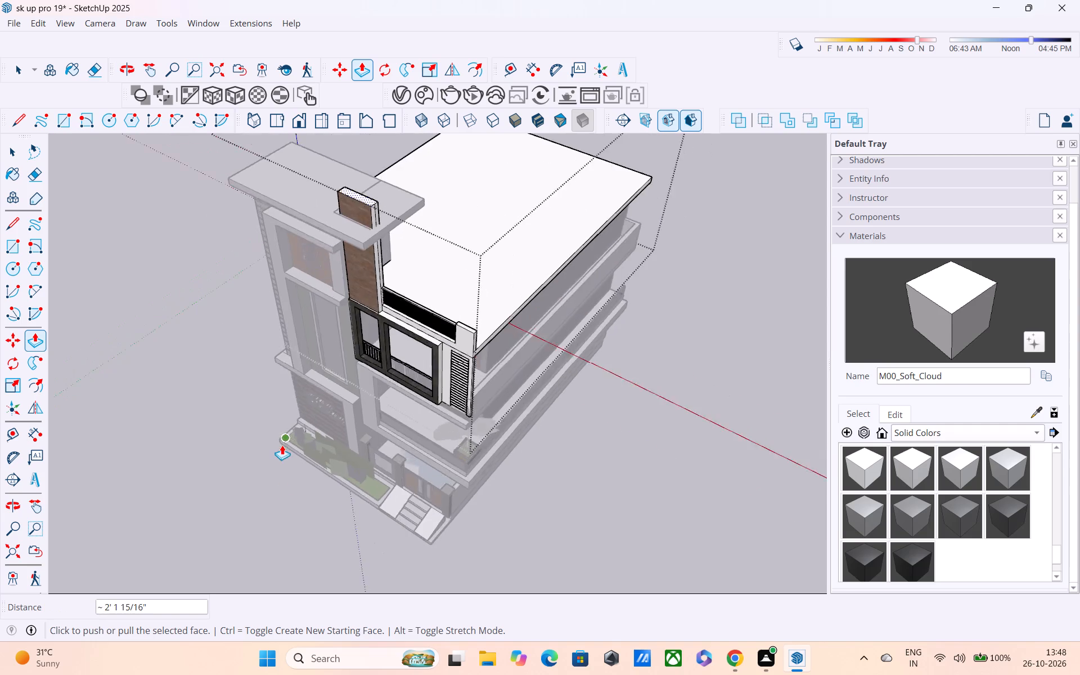
scroll(282, 445, down, 1)
middle_drag(252, 427, 606, 222)
middle_drag(481, 300, 426, 277)
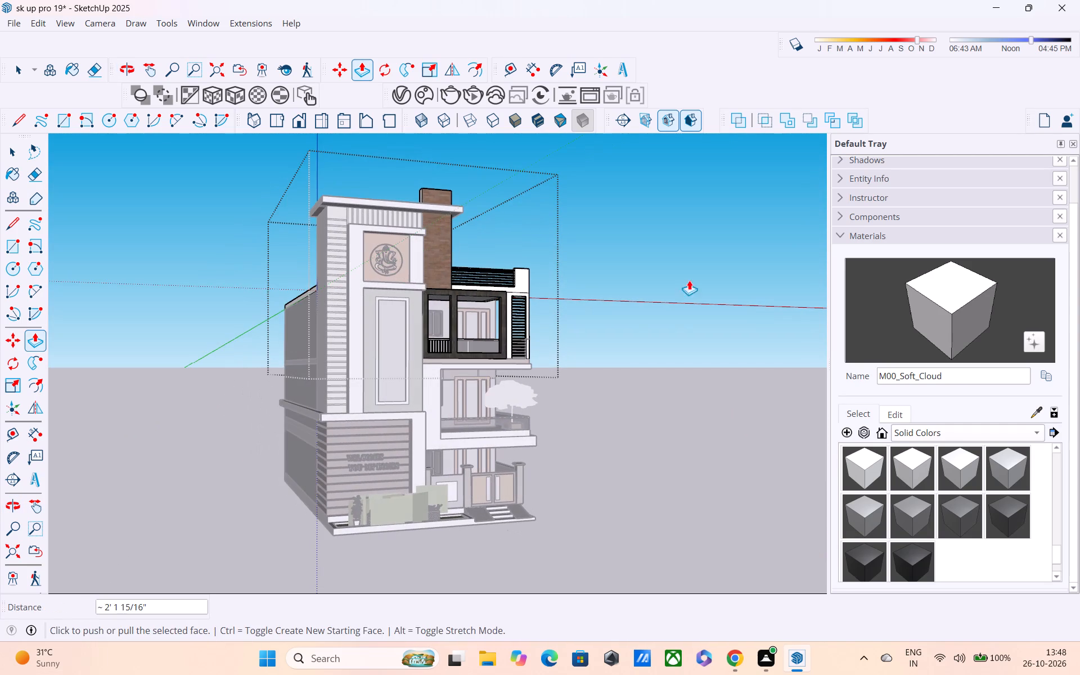
key(space)
click(681, 244)
Inspect the raised column, balconies and planted front bed across the front elevation.
middle_drag(671, 273, 532, 257)
scroll(507, 244, down, 4)
middle_drag(493, 290, 492, 337)
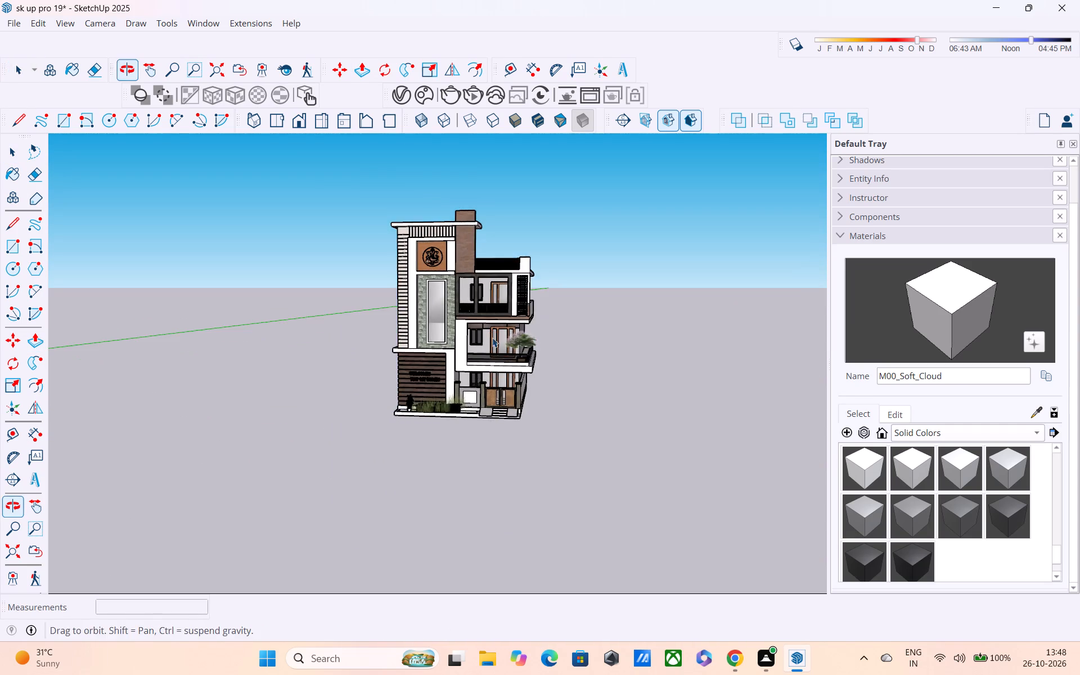
scroll(480, 348, up, 8)
middle_drag(505, 331, 443, 302)
scroll(476, 343, up, 4)
middle_drag(462, 334, 400, 333)
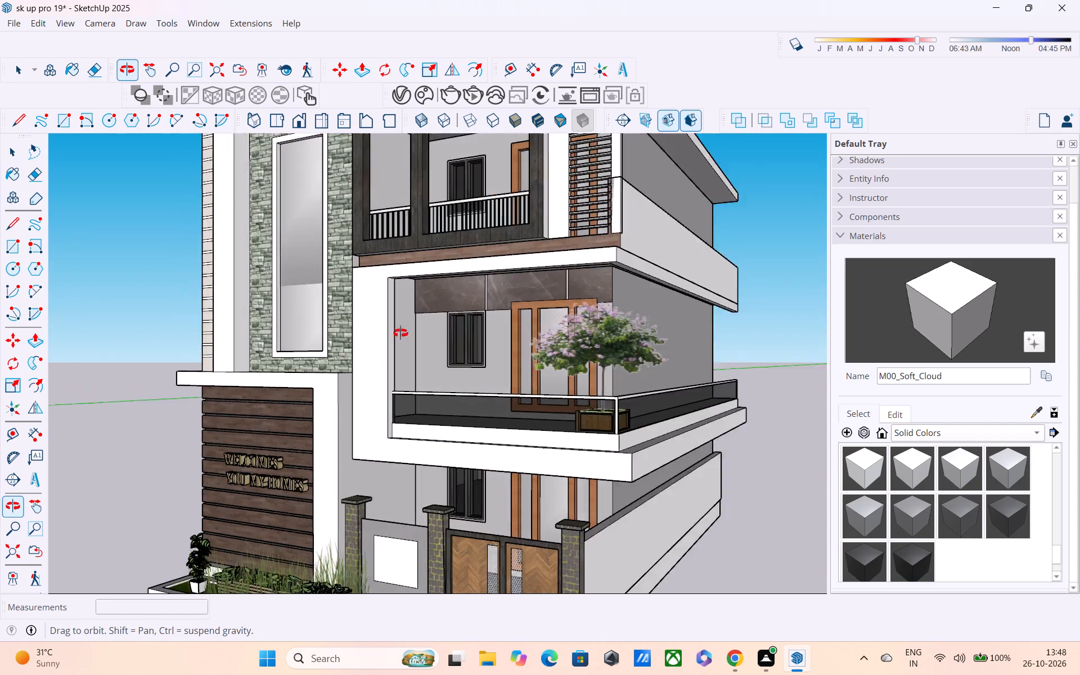
middle_drag(400, 333, 542, 336)
scroll(542, 335, down, 3)
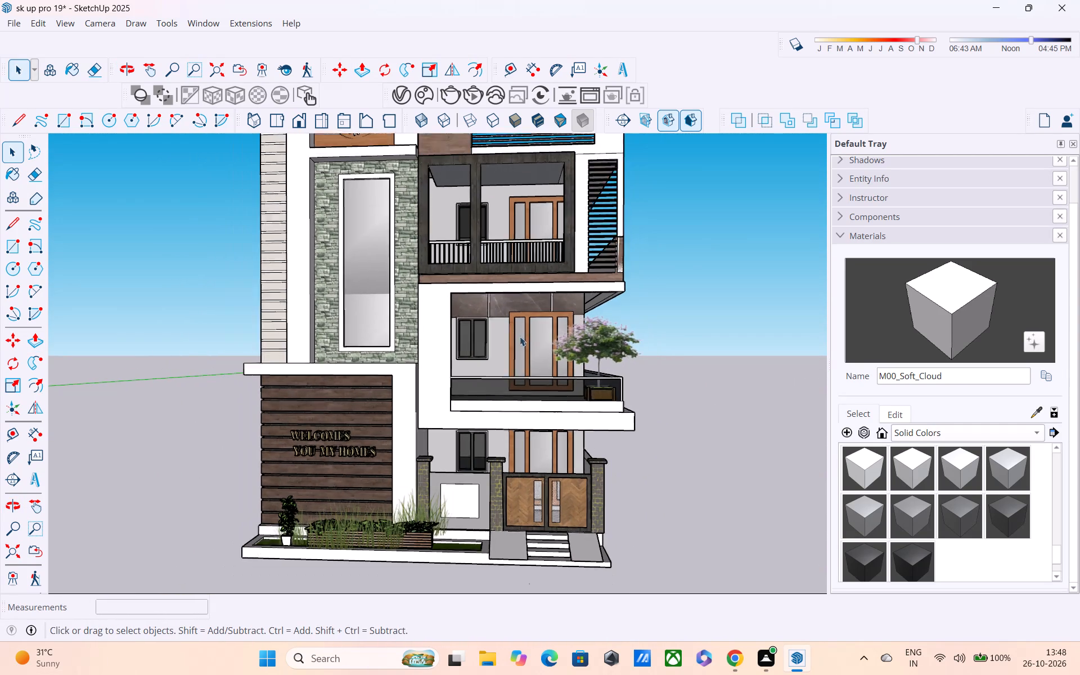
scroll(520, 336, down, 4)
middle_drag(486, 329, 496, 350)
scroll(492, 282, up, 4)
middle_drag(481, 263, 480, 262)
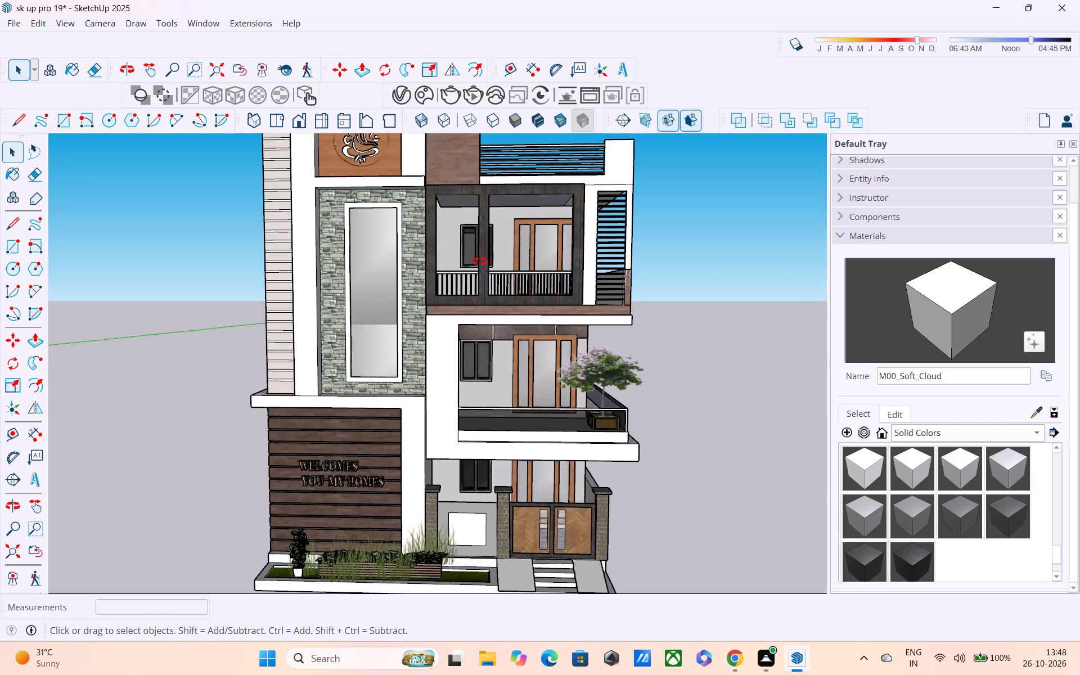
middle_drag(480, 262, 430, 222)
scroll(462, 282, down, 1)
Save the model, purging its unused items.
key(ctrl+s)
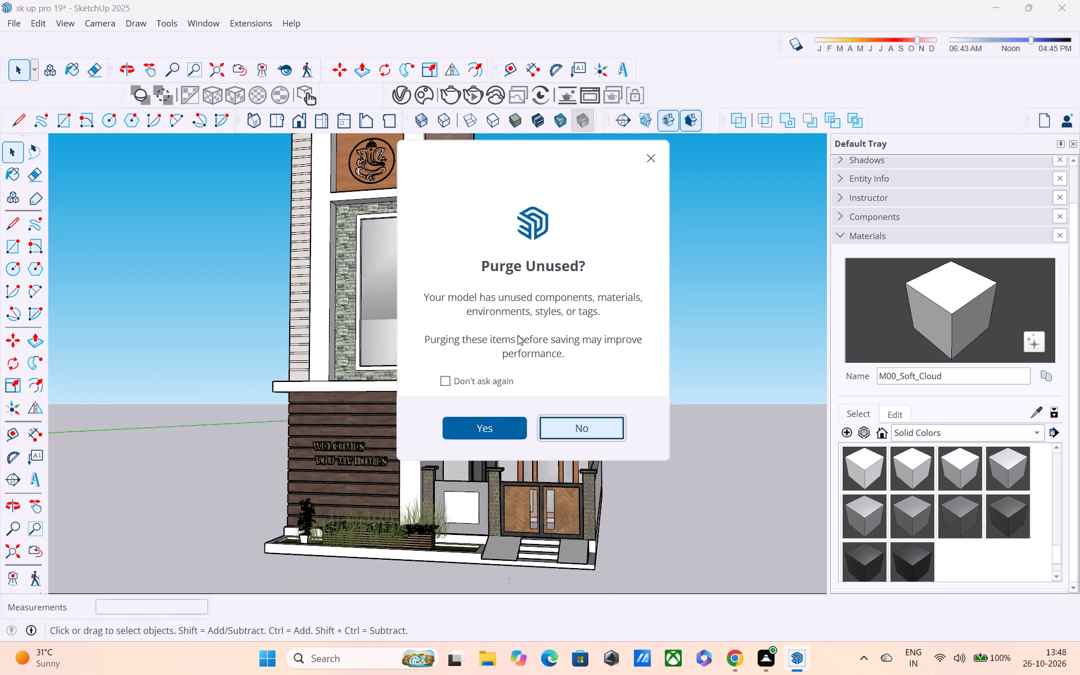
click(494, 422)
scroll(484, 420, down, 2)
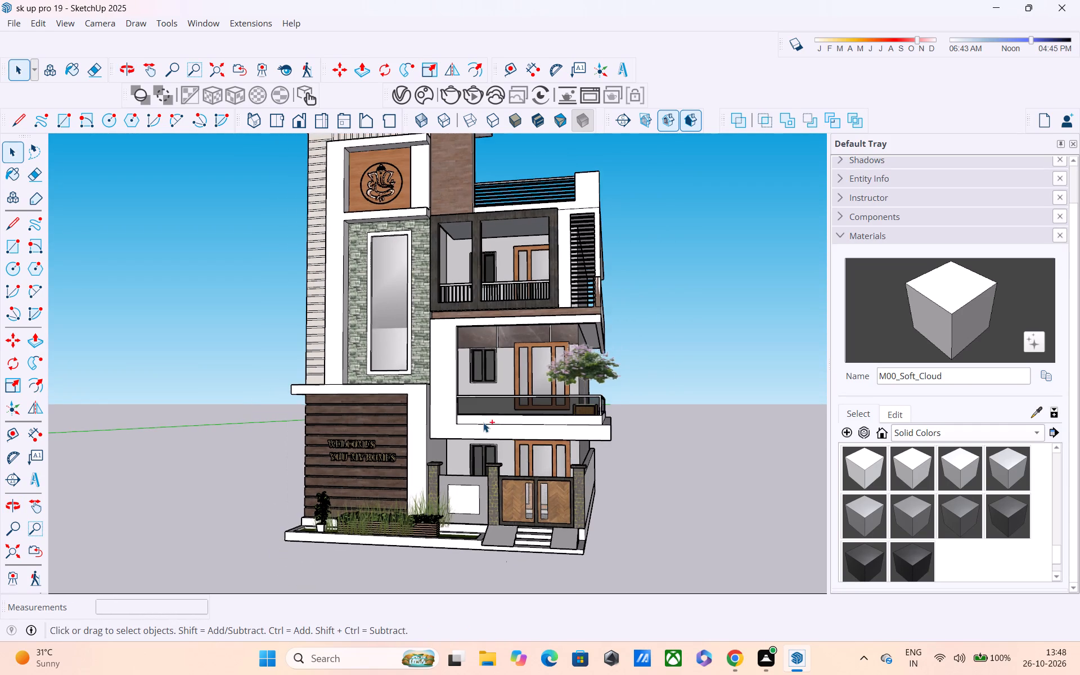
Render a V-Ray preview of the house from a front corner view, and close the render and Asset Editor windows.
scroll(483, 411, down, 3)
middle_drag(407, 431, 475, 458)
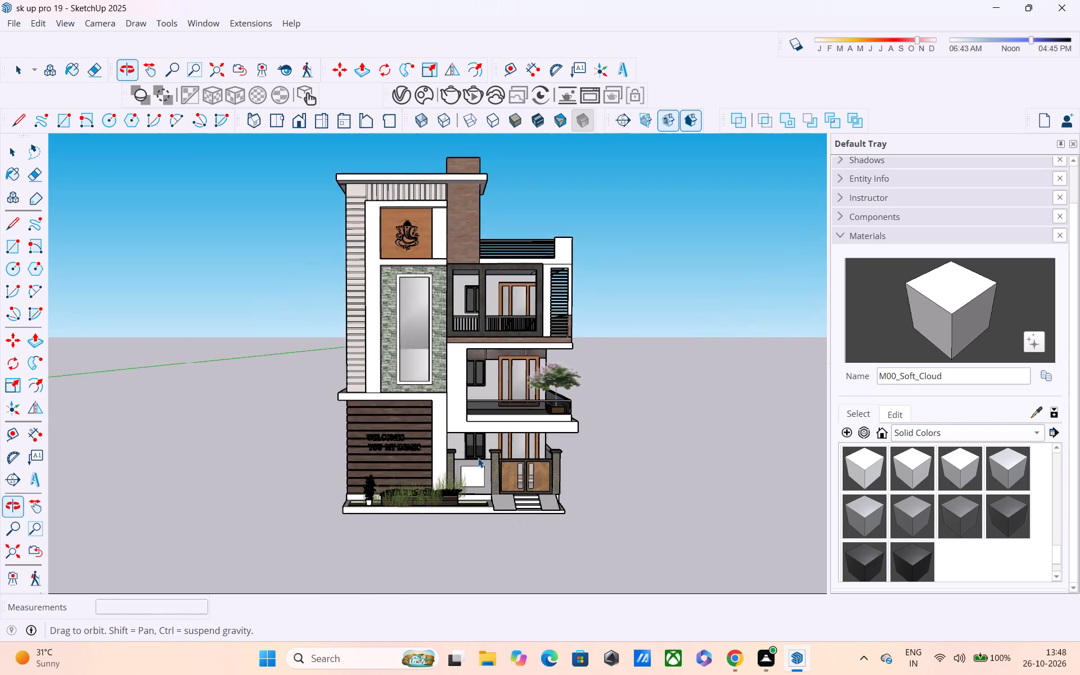
scroll(478, 490, up, 4)
middle_drag(458, 484, 298, 510)
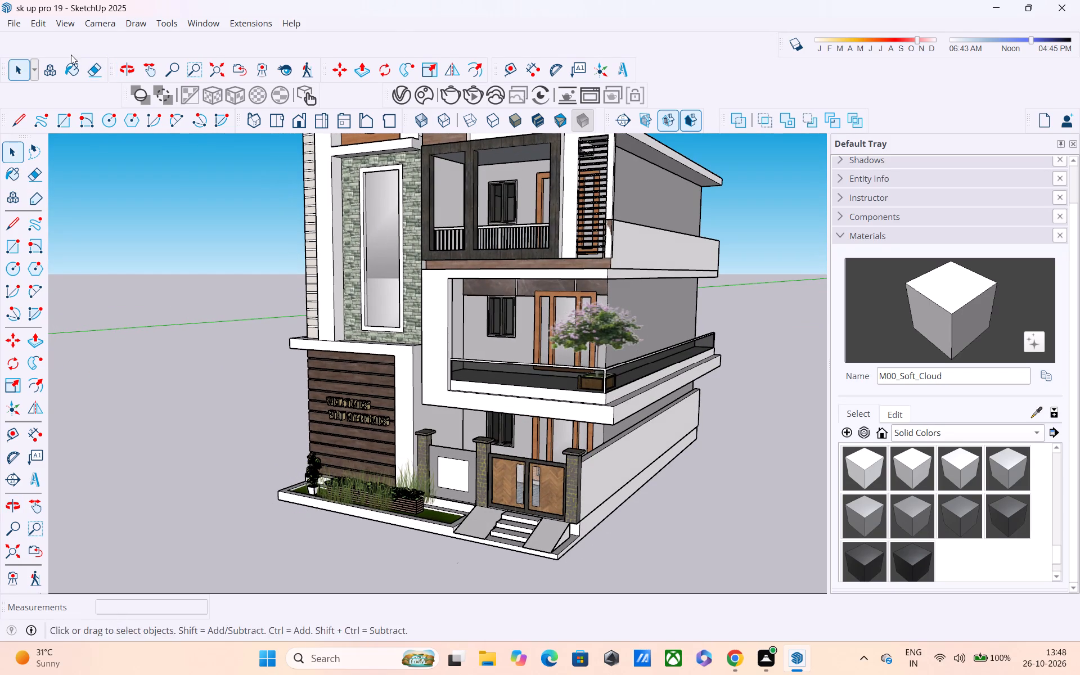
scroll(382, 165, down, 2)
scroll(451, 234, down, 2)
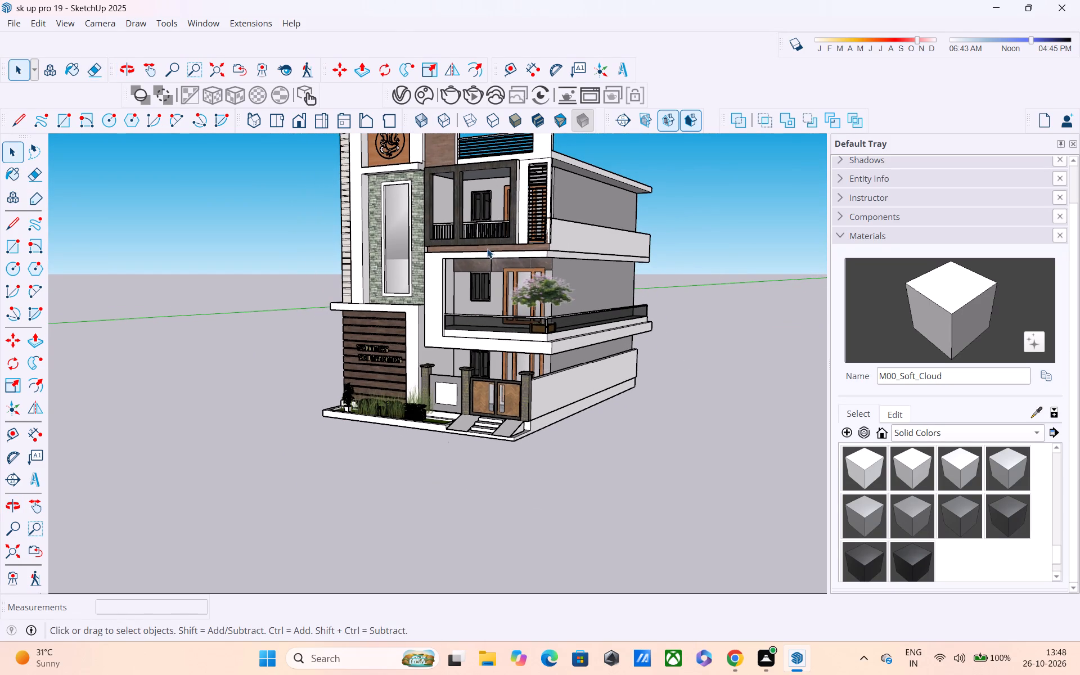
shift+middle_drag(488, 253, 485, 307)
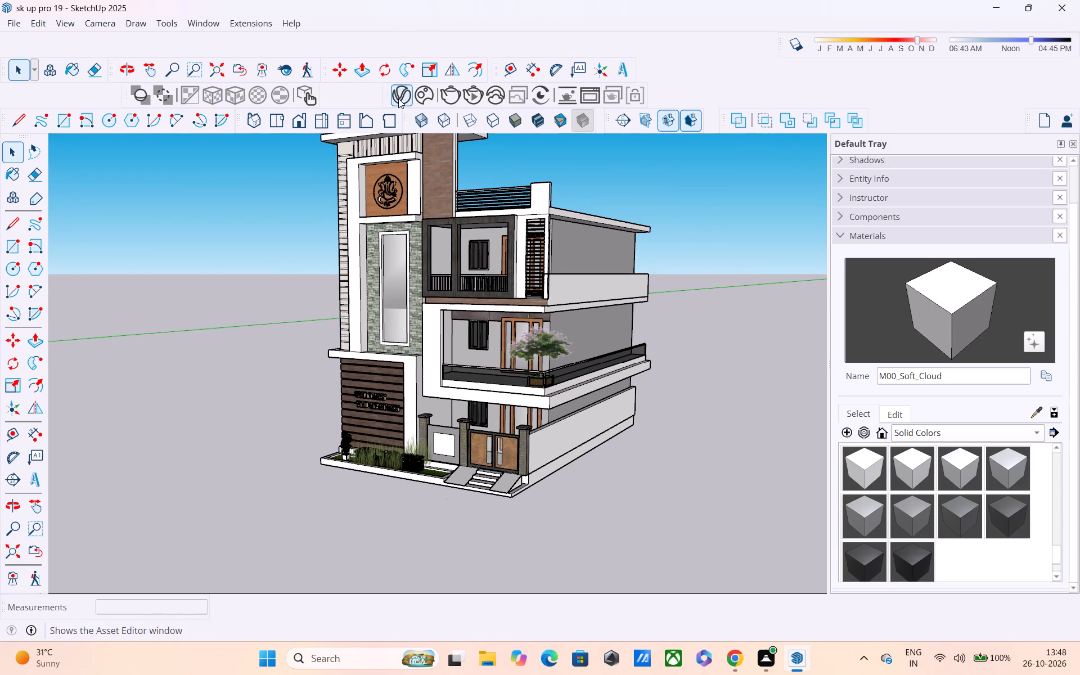
click(399, 98)
scroll(521, 478, up, 3)
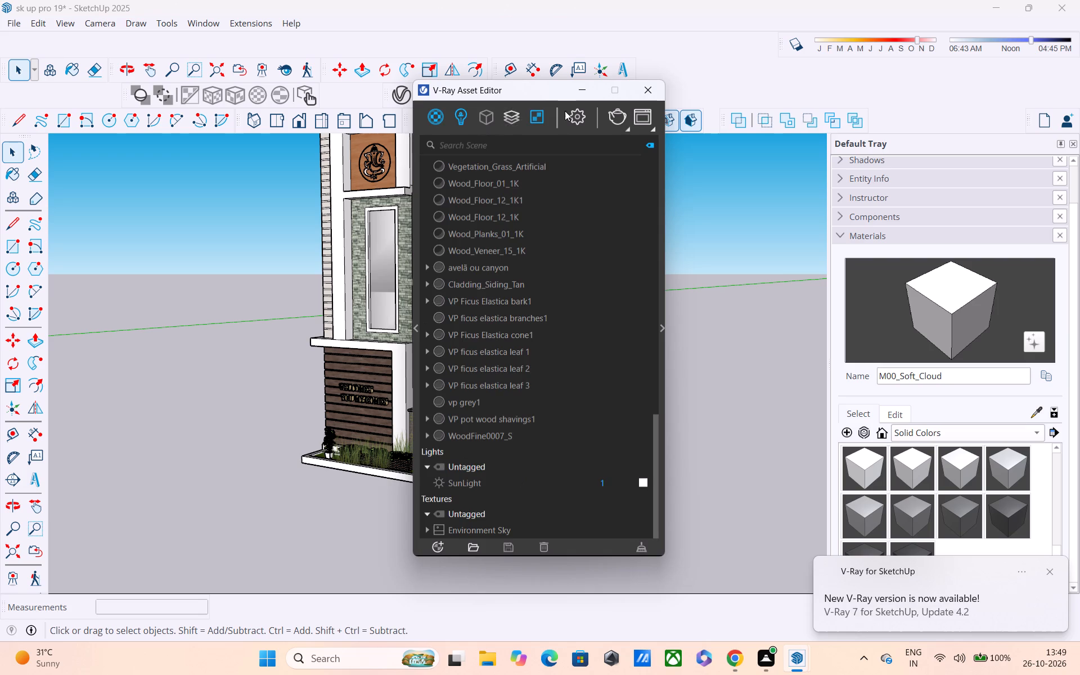
click(623, 118)
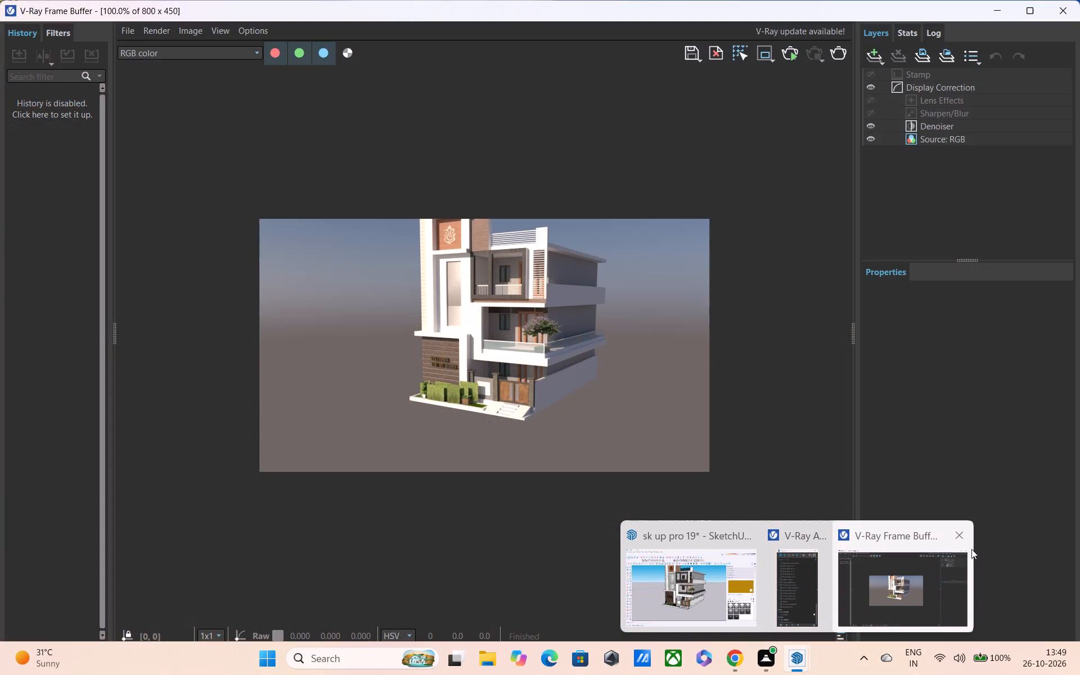
click(964, 538)
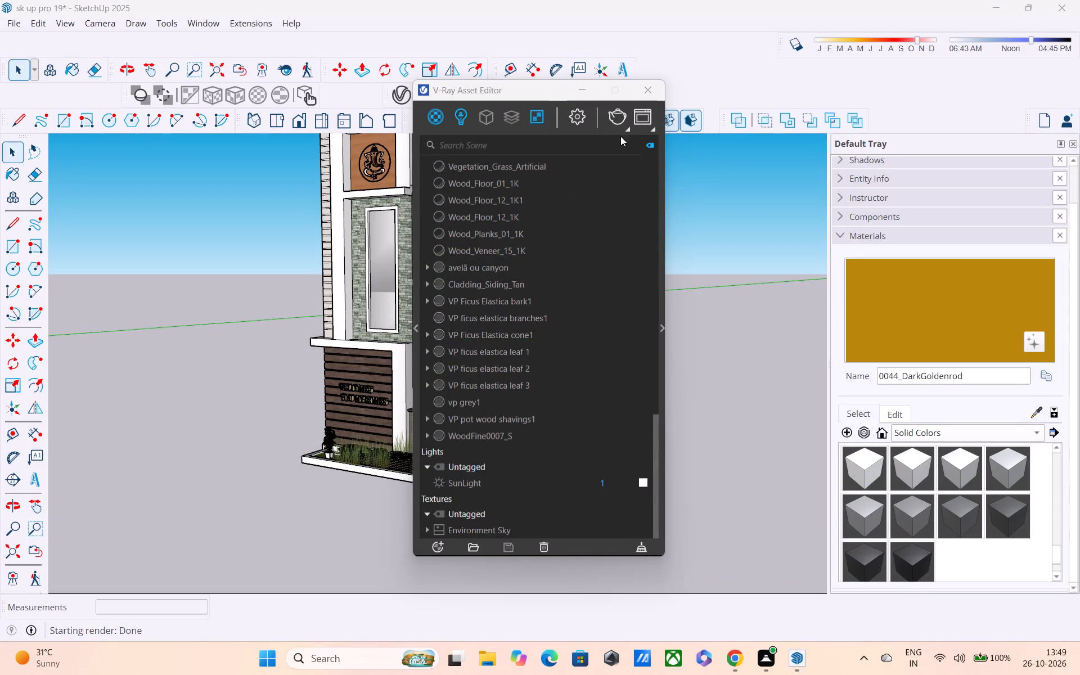
click(653, 88)
Push/pull the stone-clad face around the tall window to line up with the edge of the adjoining white wall.
scroll(433, 263, up, 6)
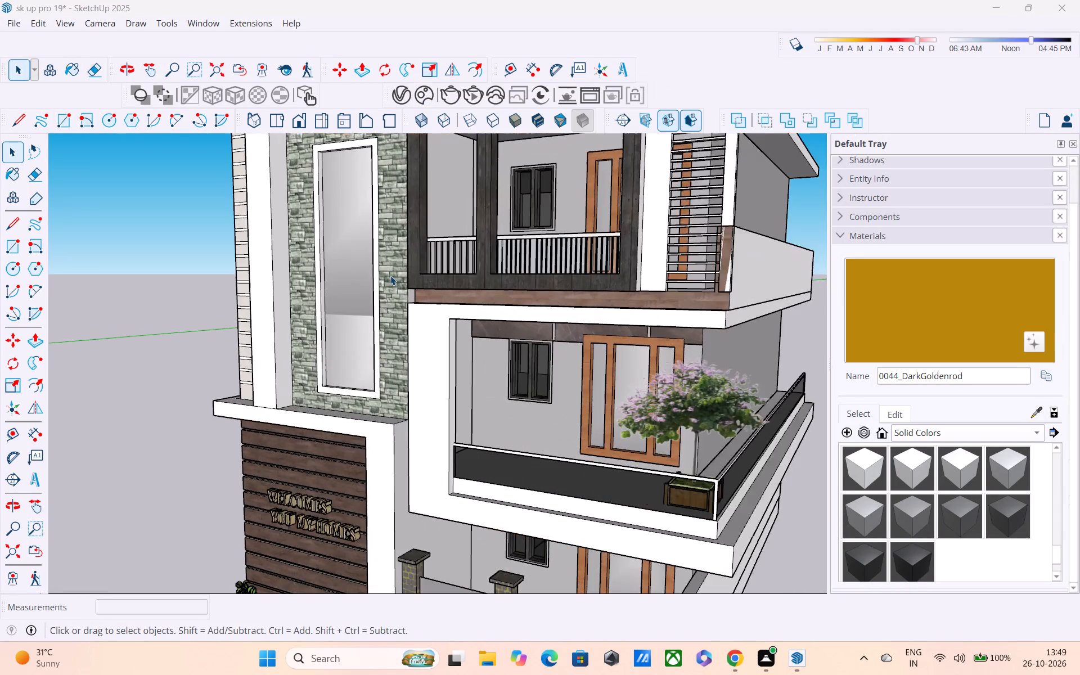
scroll(390, 276, up, 2)
middle_drag(390, 276, 330, 285)
scroll(366, 291, up, 3)
click(385, 294)
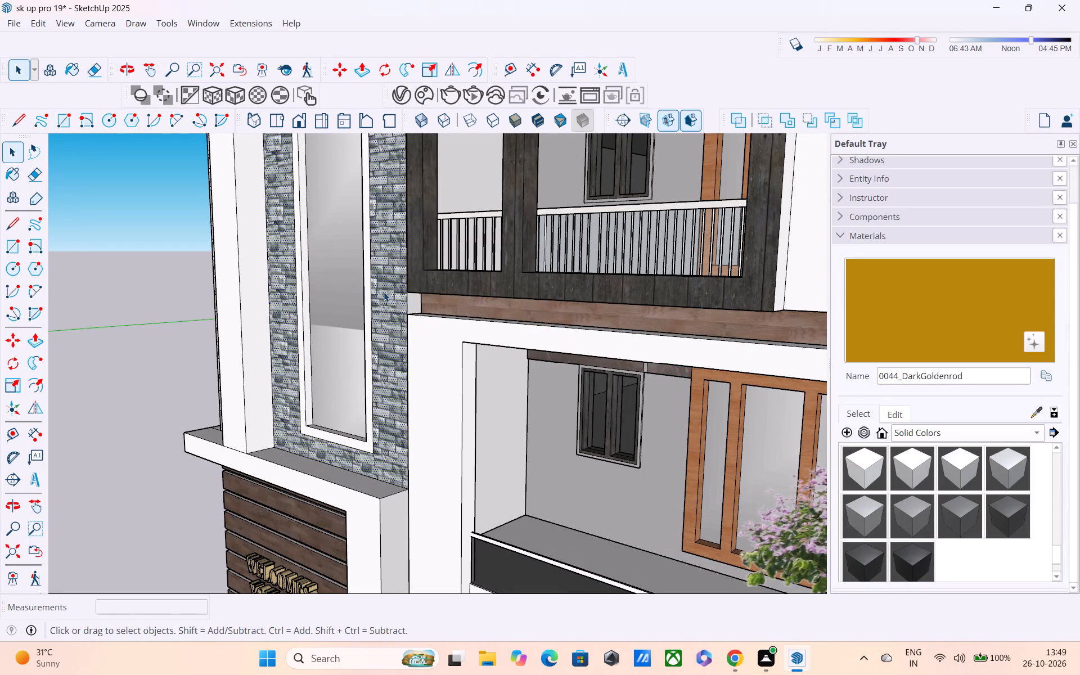
key(p)
click(382, 316)
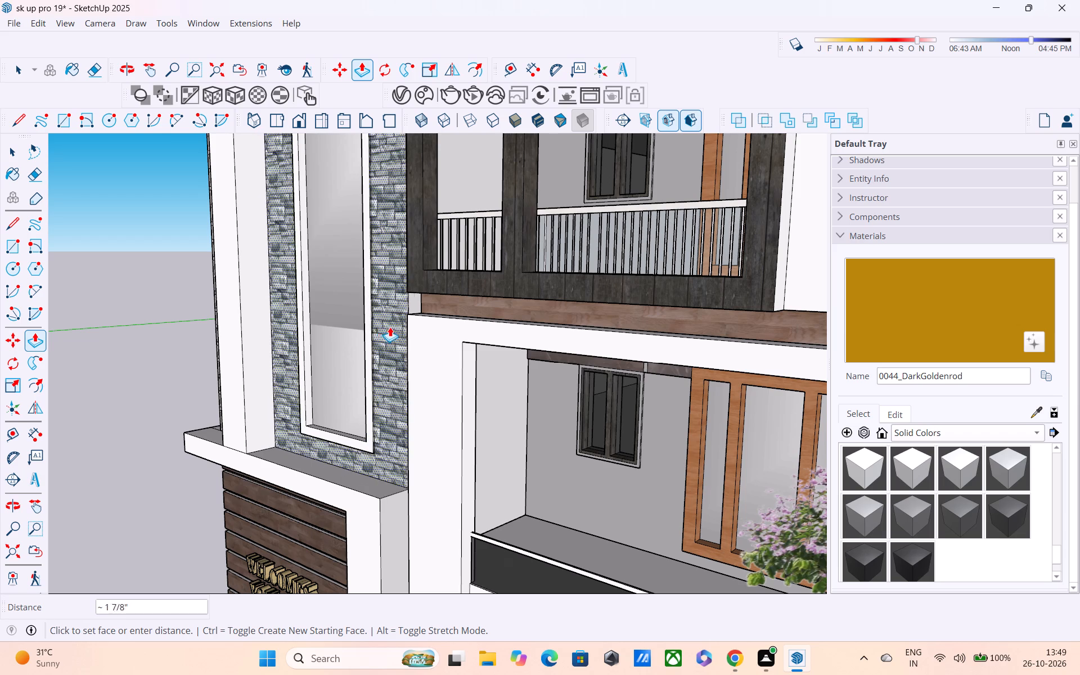
click(409, 349)
key(space)
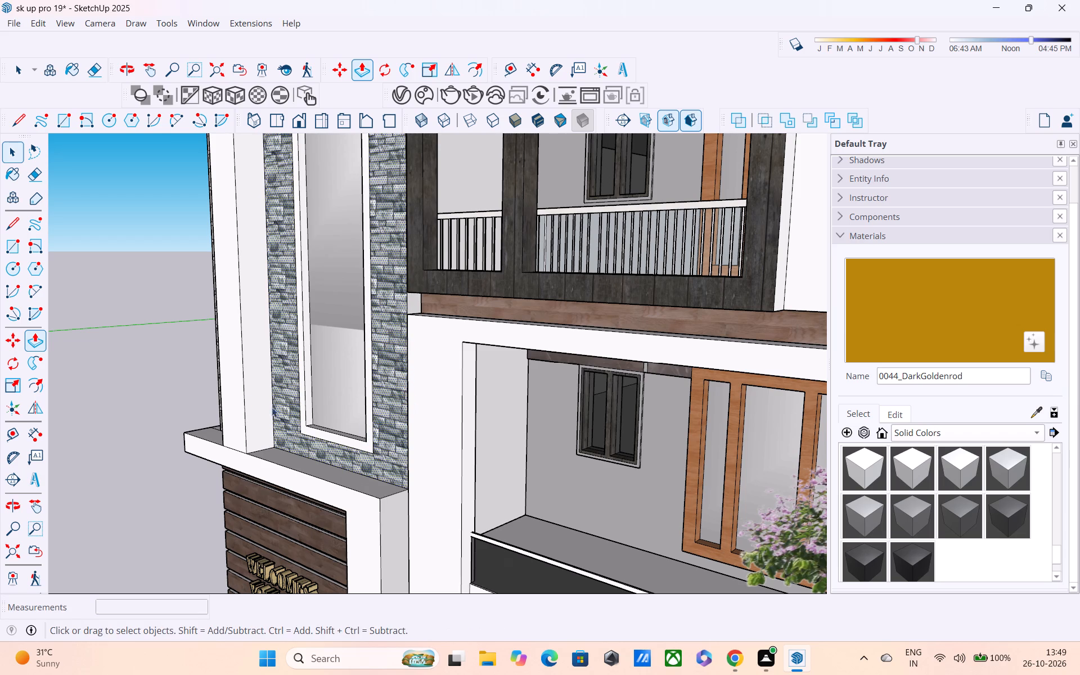
click(152, 337)
scroll(290, 379, up, 5)
click(292, 353)
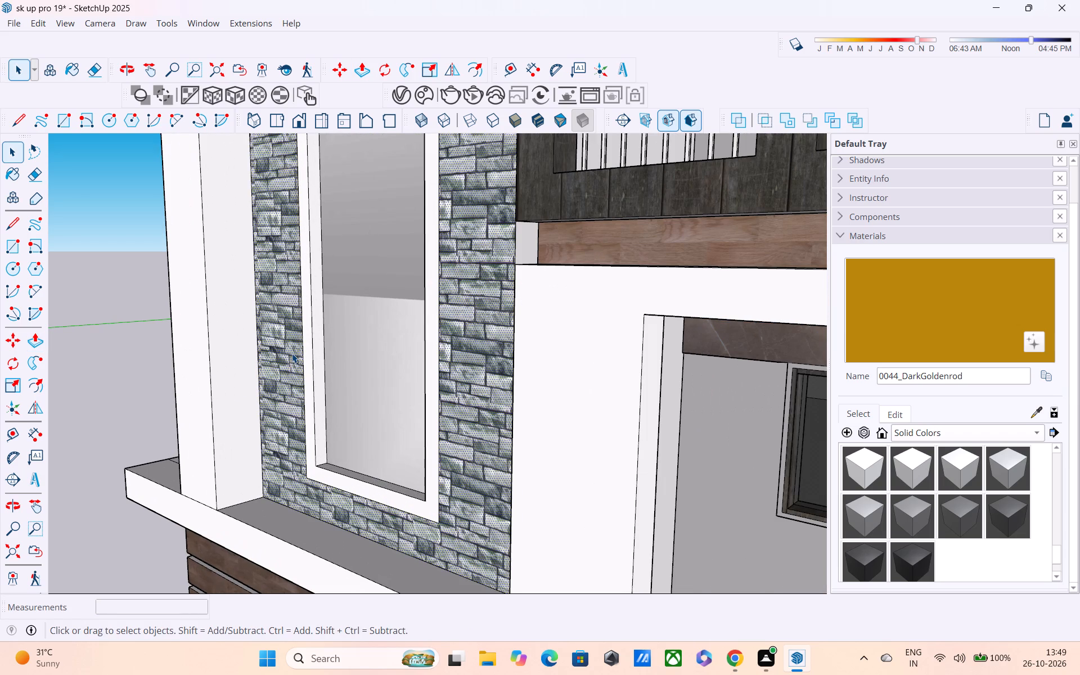
scroll(292, 353, down, 1)
click(132, 311)
scroll(229, 356, down, 5)
scroll(291, 358, up, 1)
middle_drag(307, 351, 400, 287)
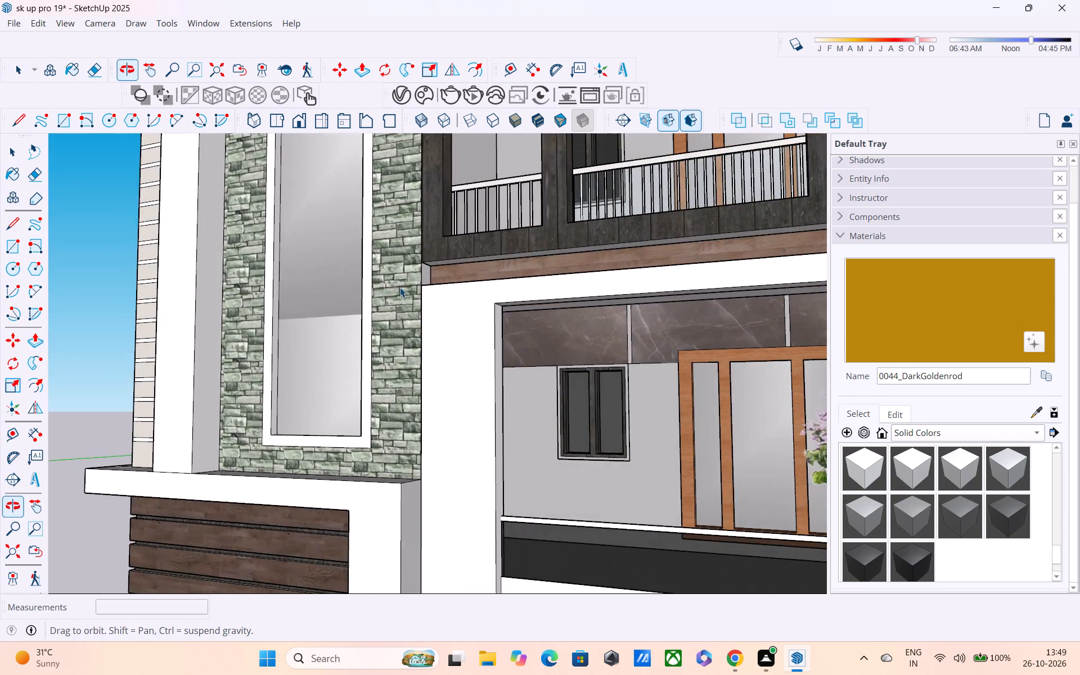
Review the whole front and side of the house from a distance.
scroll(403, 285, down, 9)
scroll(421, 330, down, 2)
middle_drag(422, 333, 317, 349)
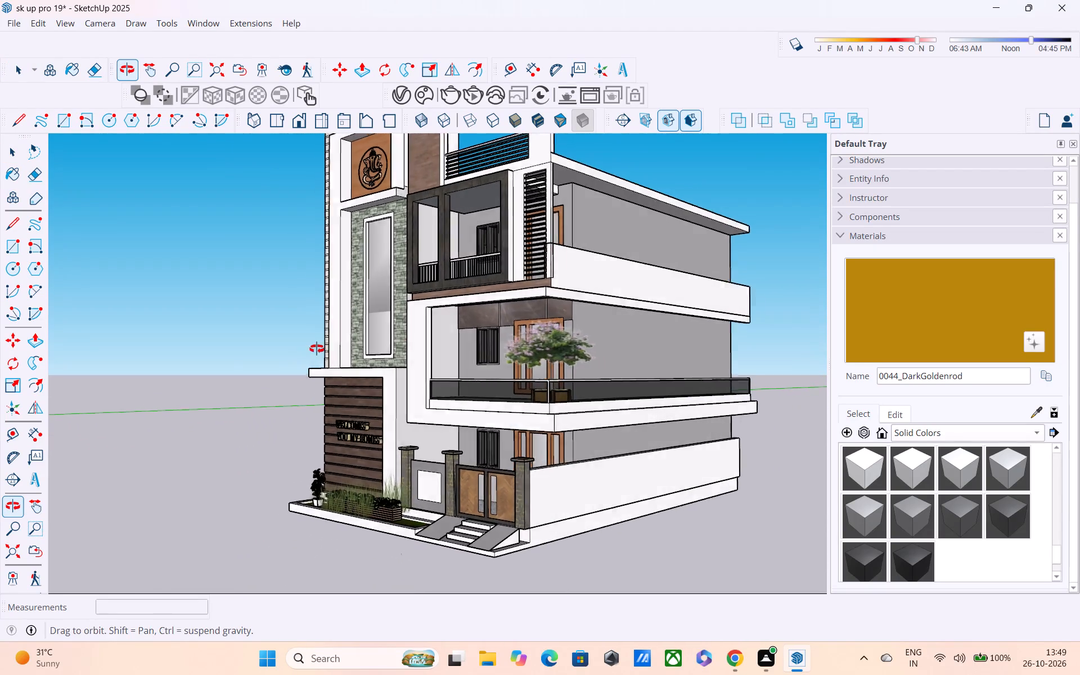
middle_drag(317, 349, 316, 350)
scroll(316, 350, down, 5)
middle_drag(426, 367, 652, 400)
scroll(431, 334, up, 4)
scroll(553, 433, down, 1)
middle_drag(551, 434, 475, 416)
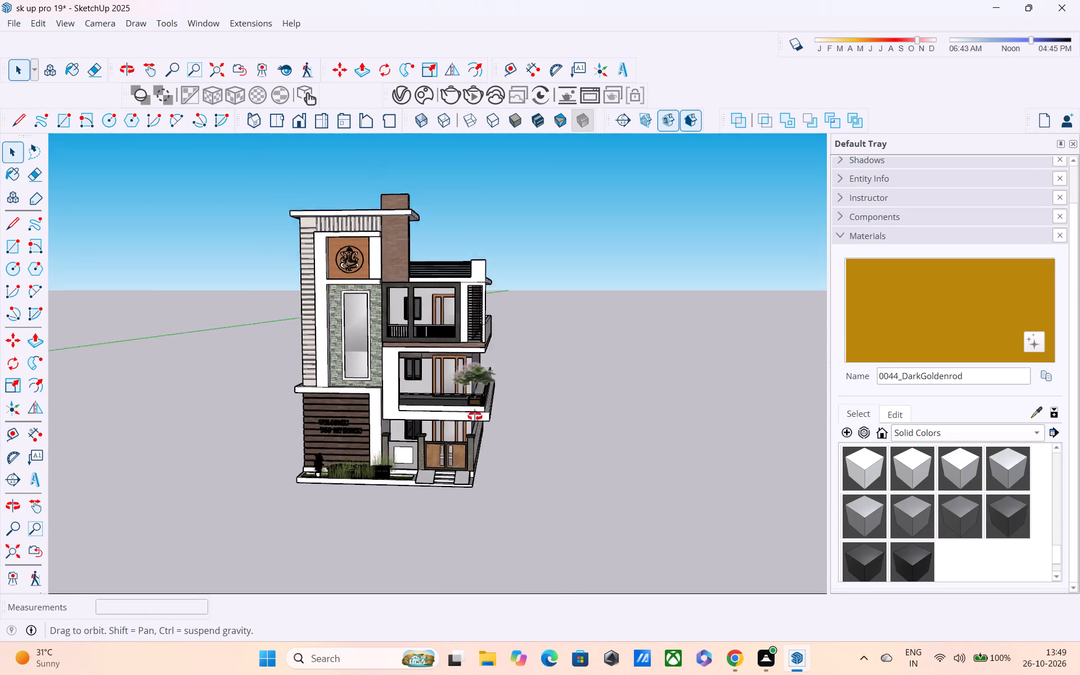
middle_drag(475, 416, 381, 379)
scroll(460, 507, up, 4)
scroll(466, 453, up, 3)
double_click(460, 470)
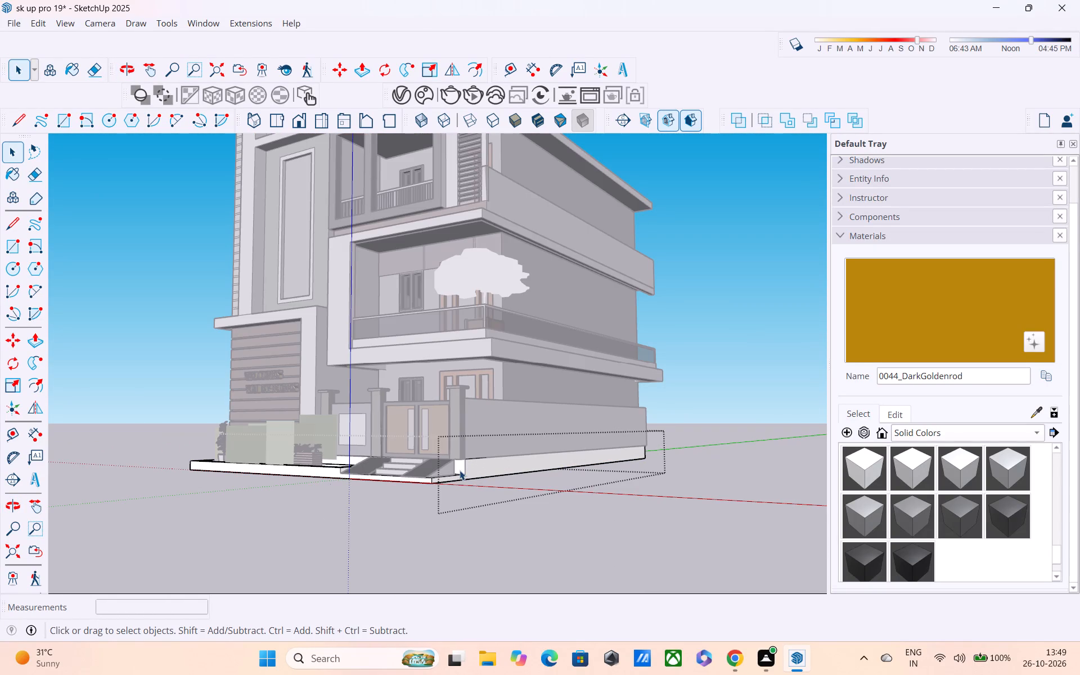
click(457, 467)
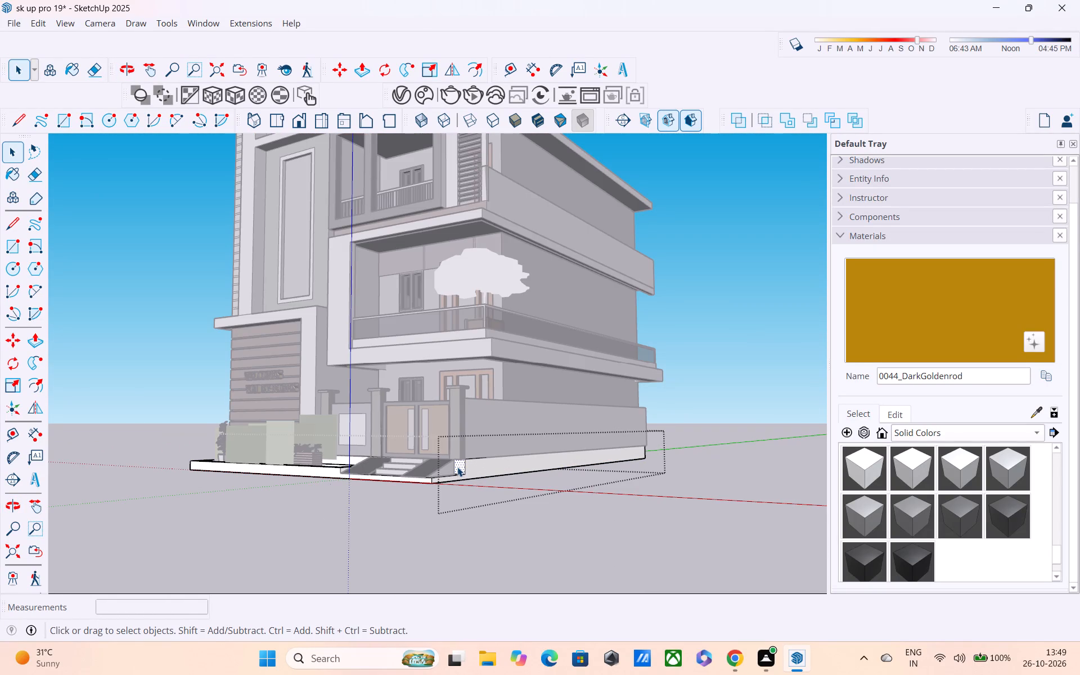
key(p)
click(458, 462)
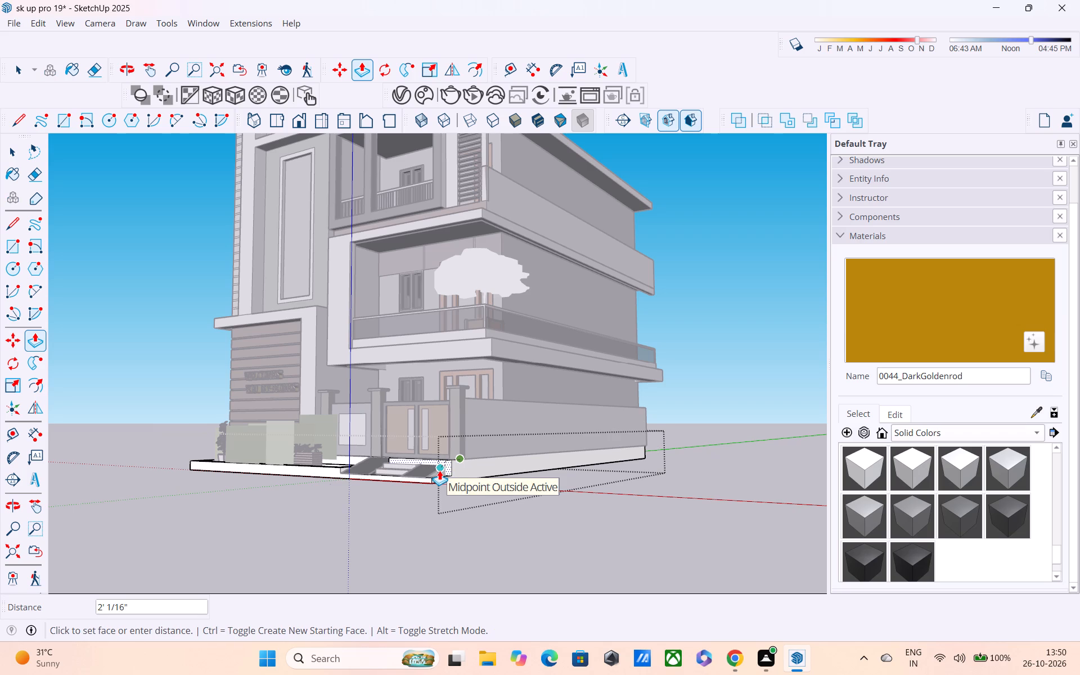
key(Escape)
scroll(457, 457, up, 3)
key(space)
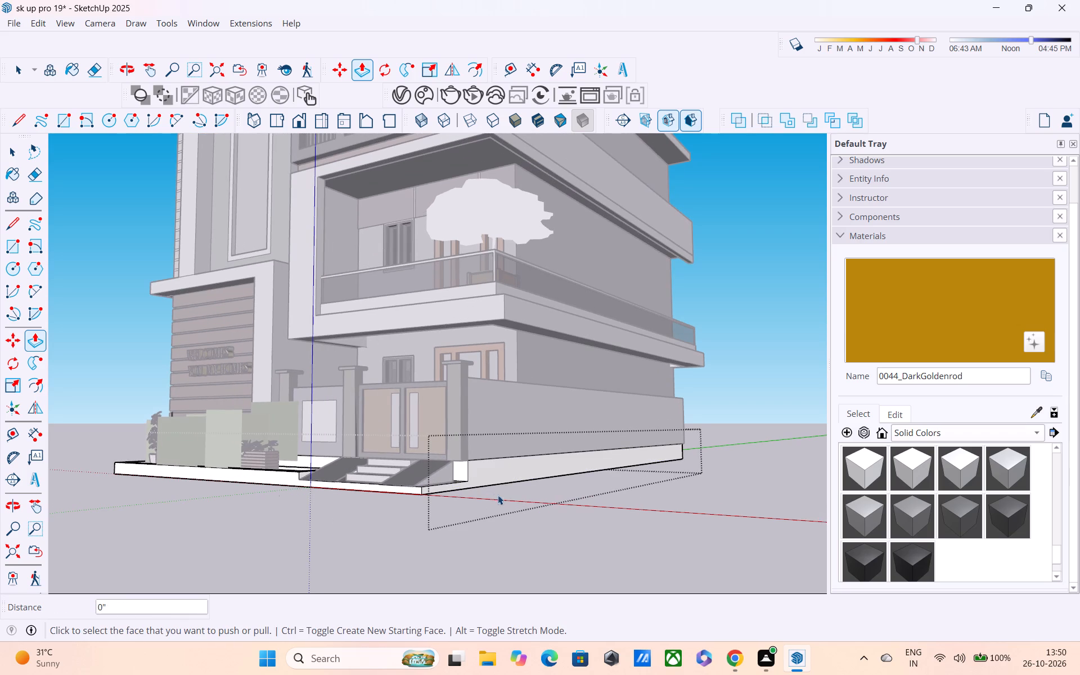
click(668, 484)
Inside the plinth group, draw a rectangle about 9 1/4" by 1' 3" on the end face below the outer gate pillar, beside the ramp.
scroll(430, 467, up, 3)
double_click(467, 467)
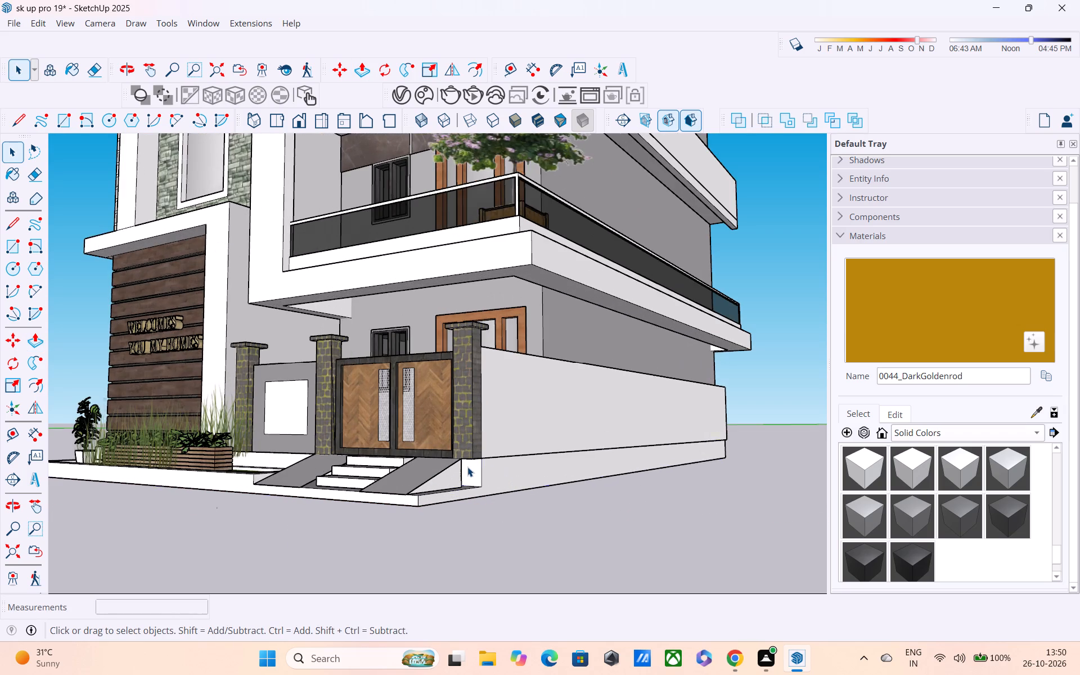
middle_drag(485, 470, 571, 467)
scroll(520, 473, up, 5)
middle_drag(539, 440, 525, 367)
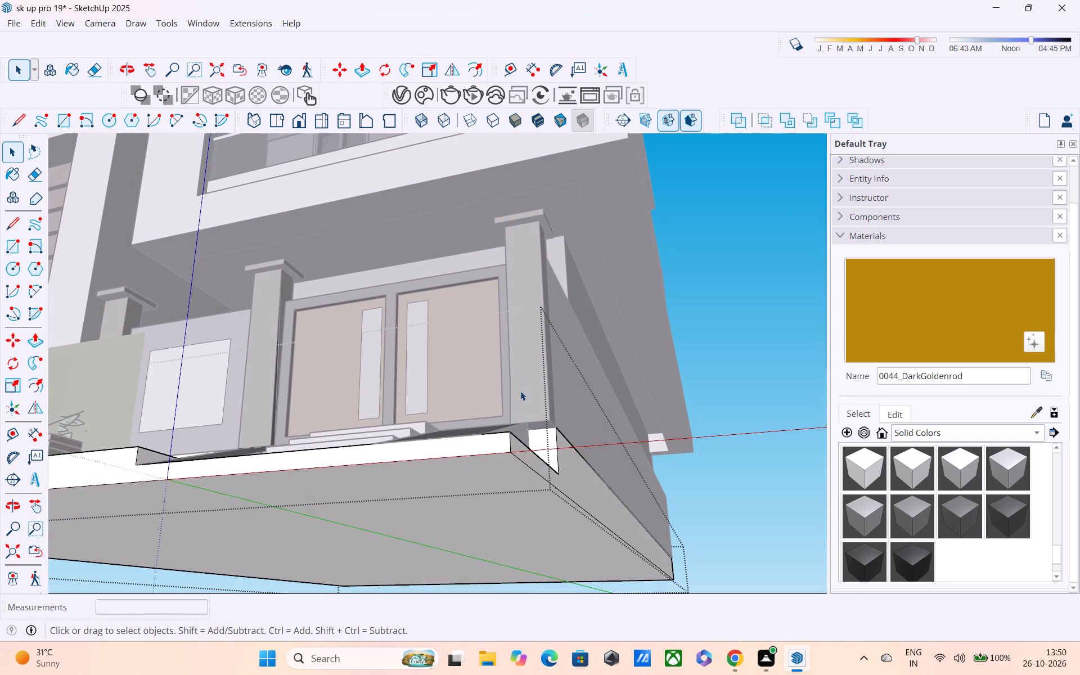
key(r)
scroll(545, 439, up, 4)
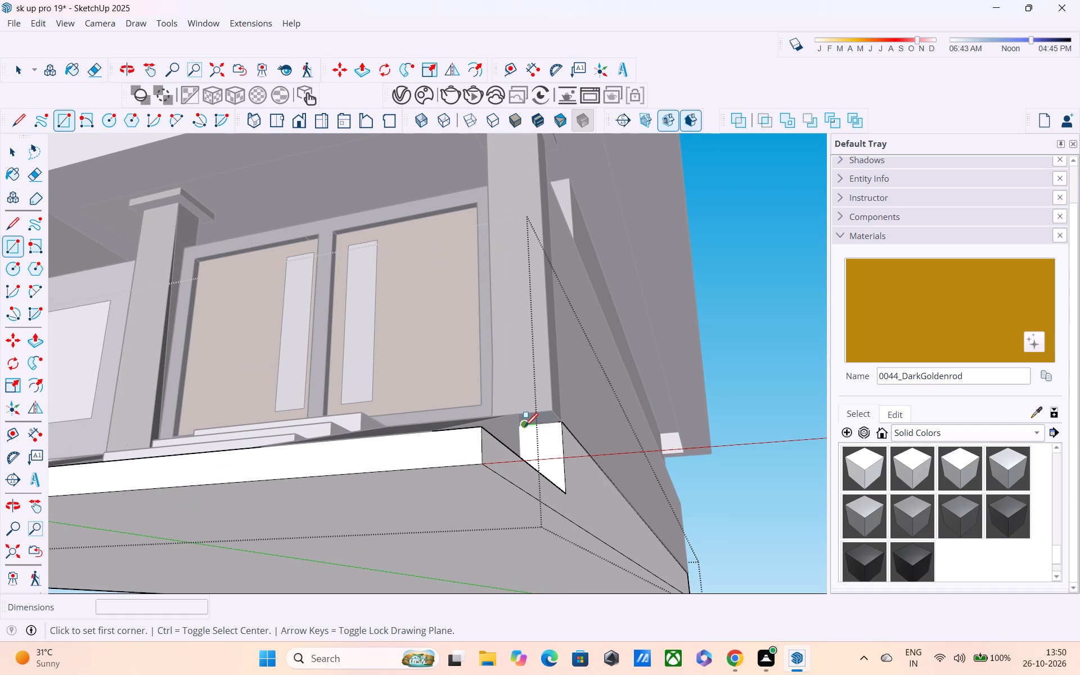
middle_drag(528, 426, 403, 437)
scroll(434, 437, up, 4)
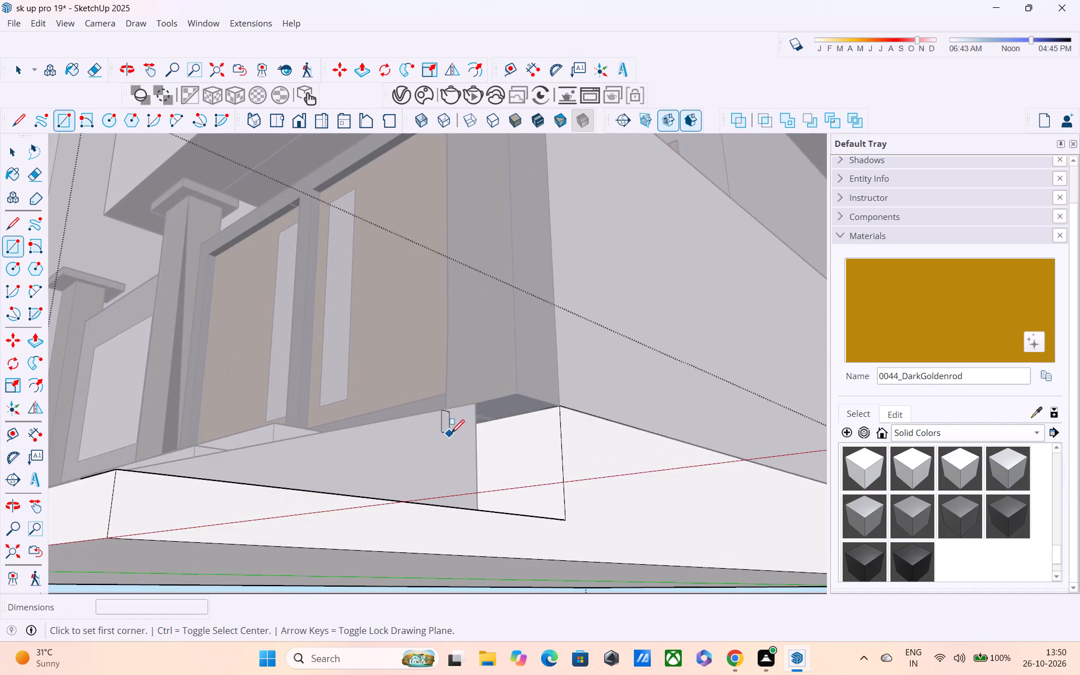
middle_drag(487, 433, 449, 442)
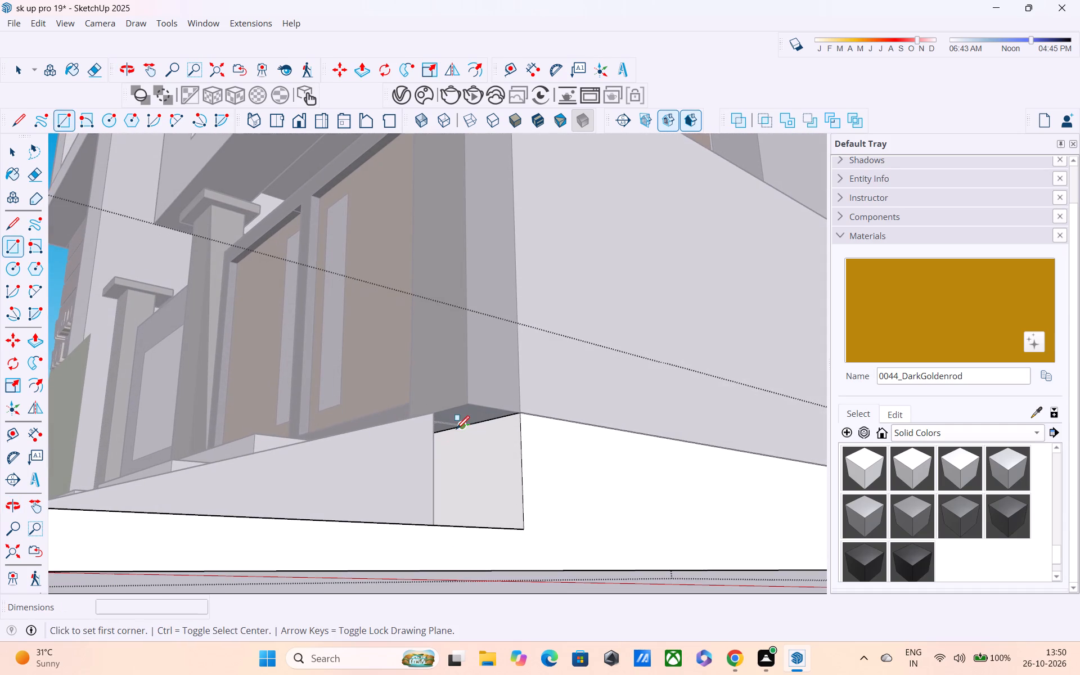
click(463, 428)
middle_drag(470, 496, 526, 532)
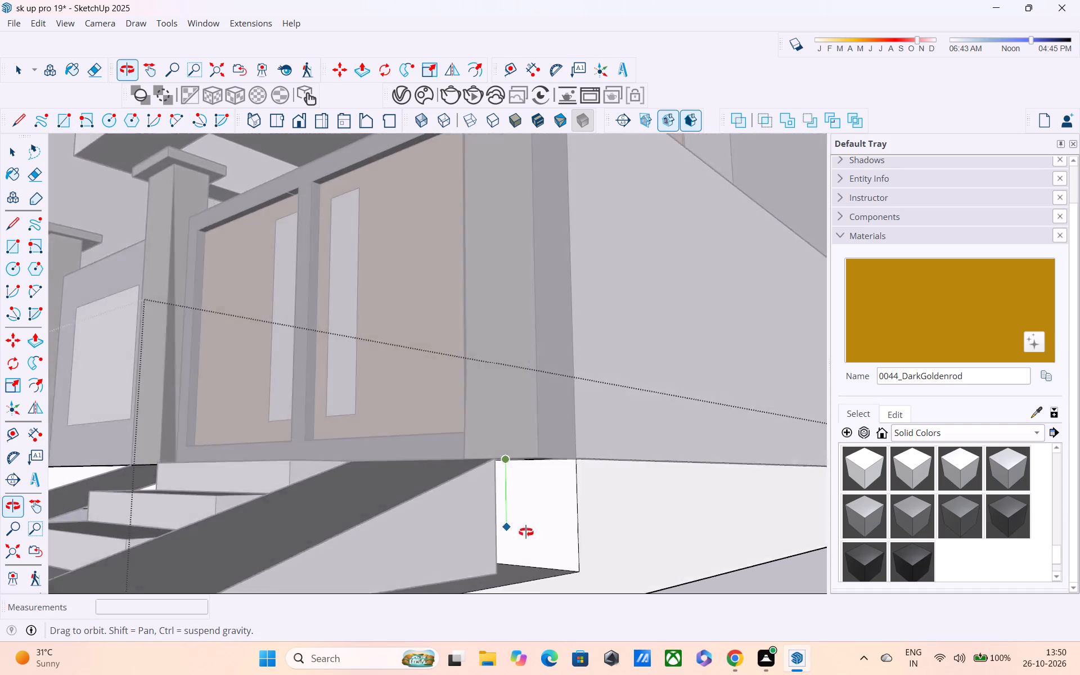
middle_drag(526, 532, 571, 537)
key(Escape)
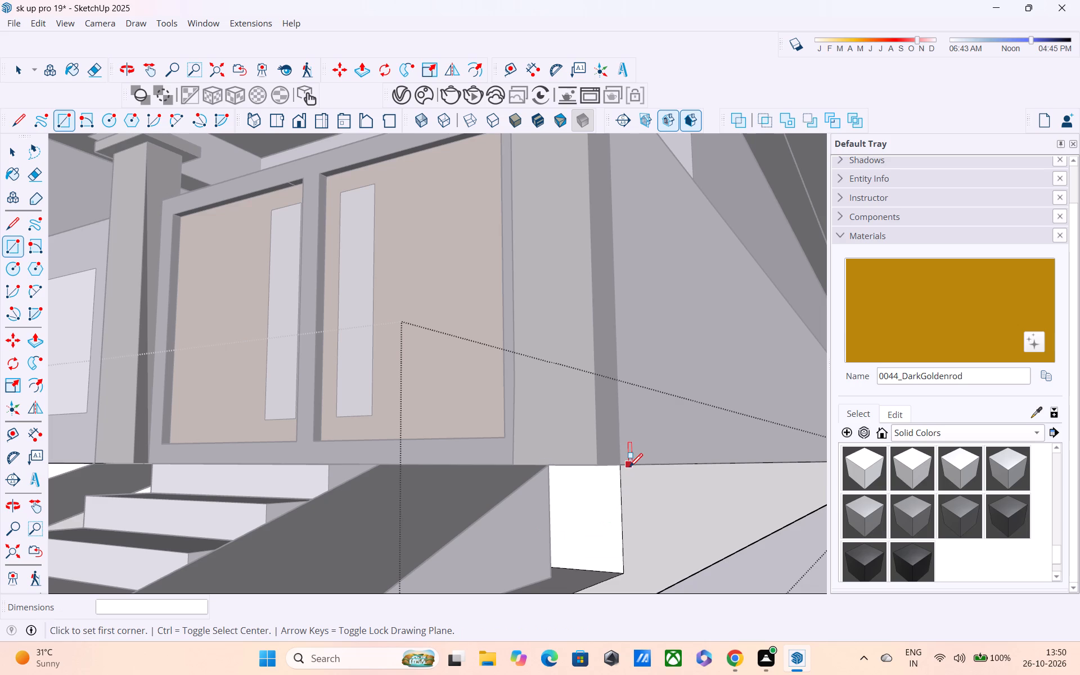
click(622, 467)
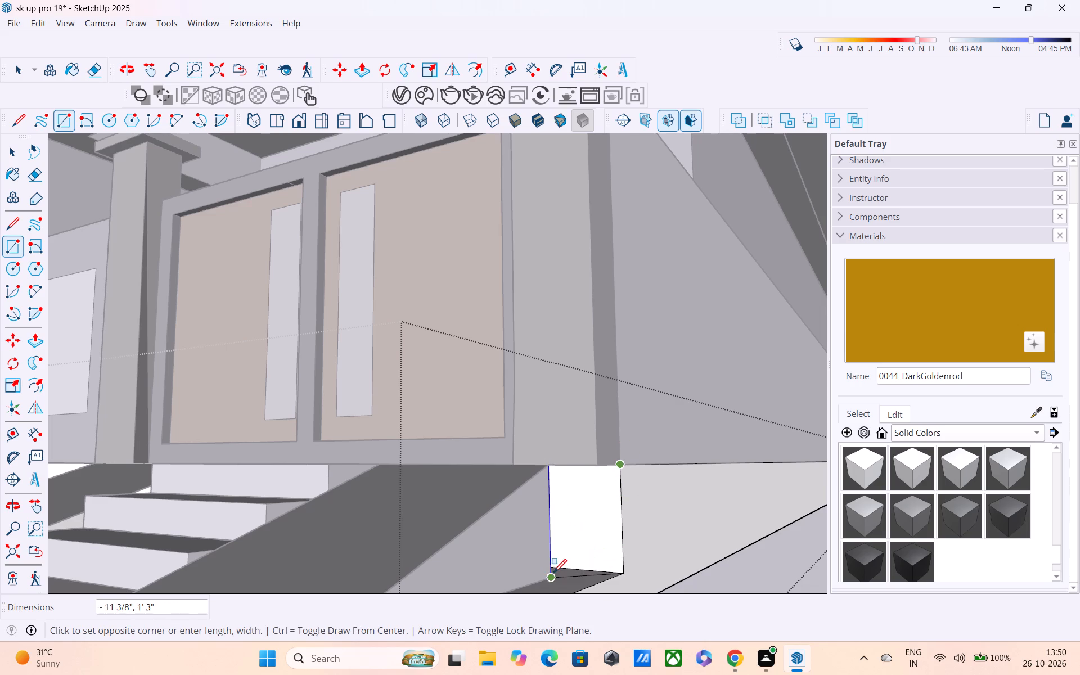
click(560, 567)
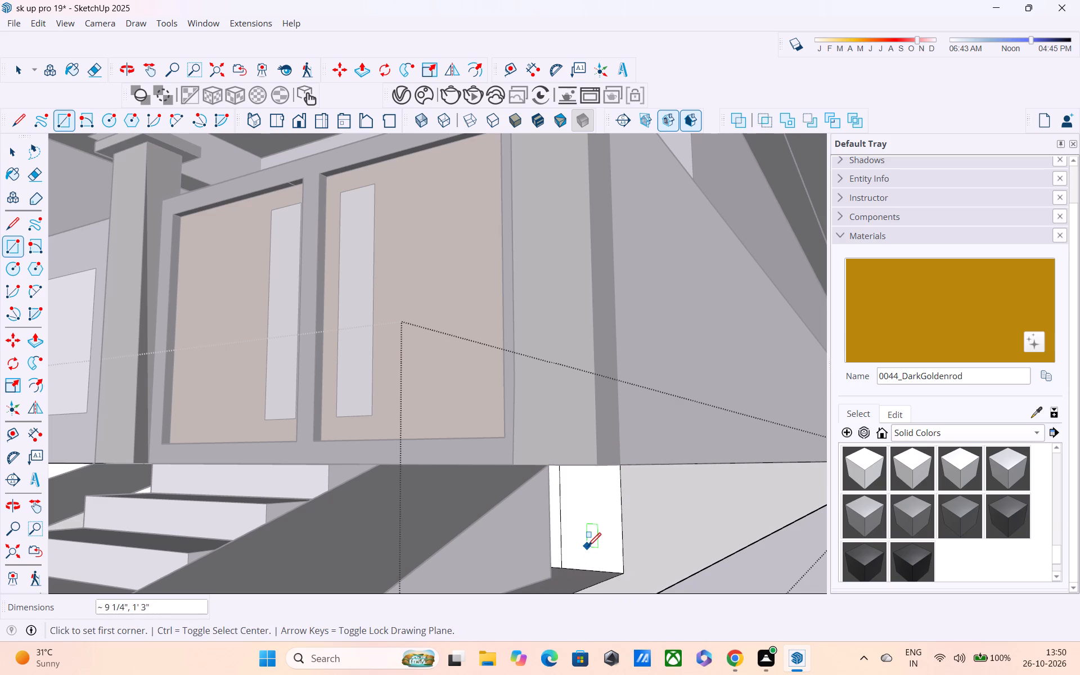
Pull the new rectangle forward to the plinth's front edge to form a low side wall along the ramp, and exit the group.
key(p)
click(598, 528)
scroll(564, 548, down, 5)
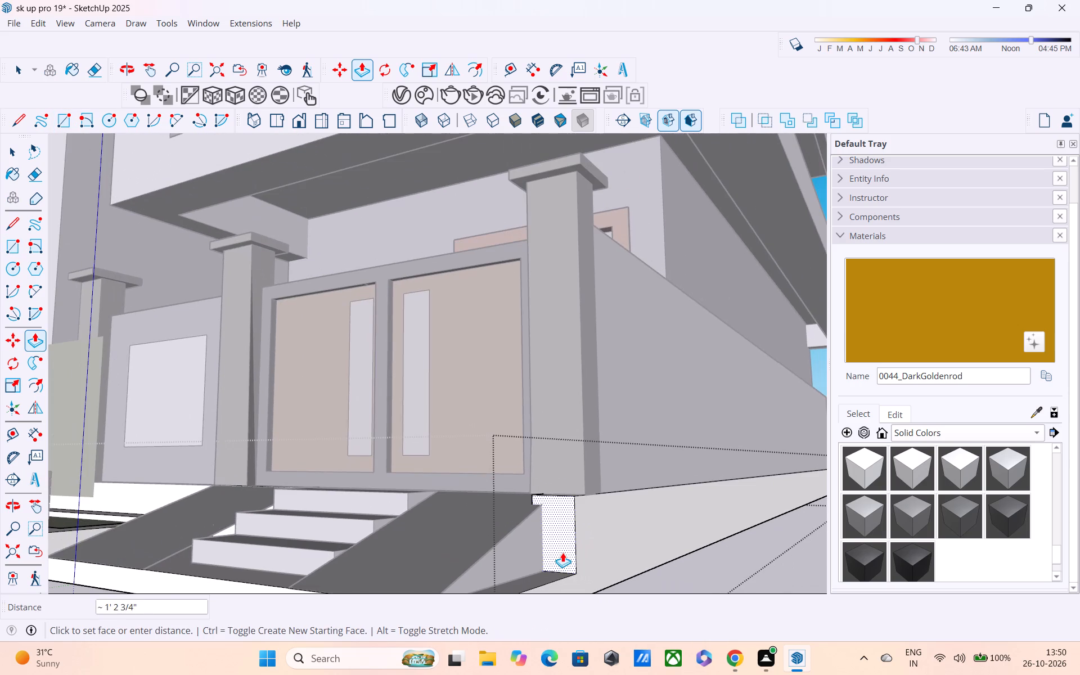
scroll(538, 575, down, 1)
shift+middle_drag(533, 581, 607, 505)
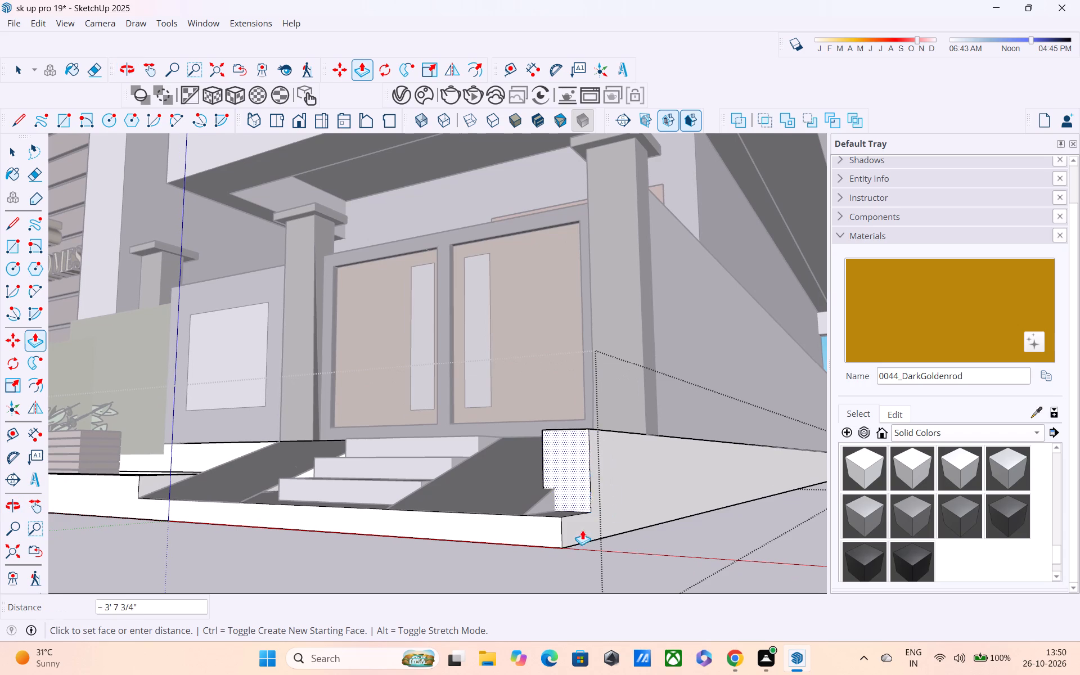
click(563, 538)
middle_drag(559, 544, 695, 617)
scroll(674, 578, down, 2)
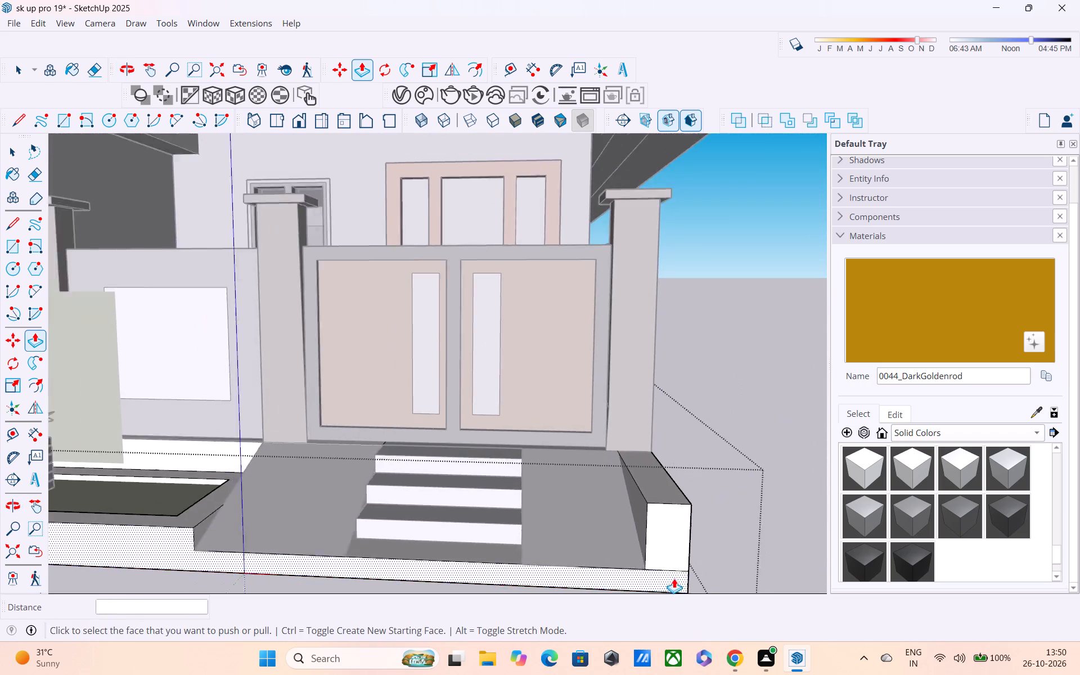
scroll(674, 578, down, 2)
key(space)
click(747, 423)
Save the model with the new side wall beside the entrance ramp.
middle_drag(730, 494, 710, 453)
scroll(696, 453, up, 1)
scroll(694, 452, down, 4)
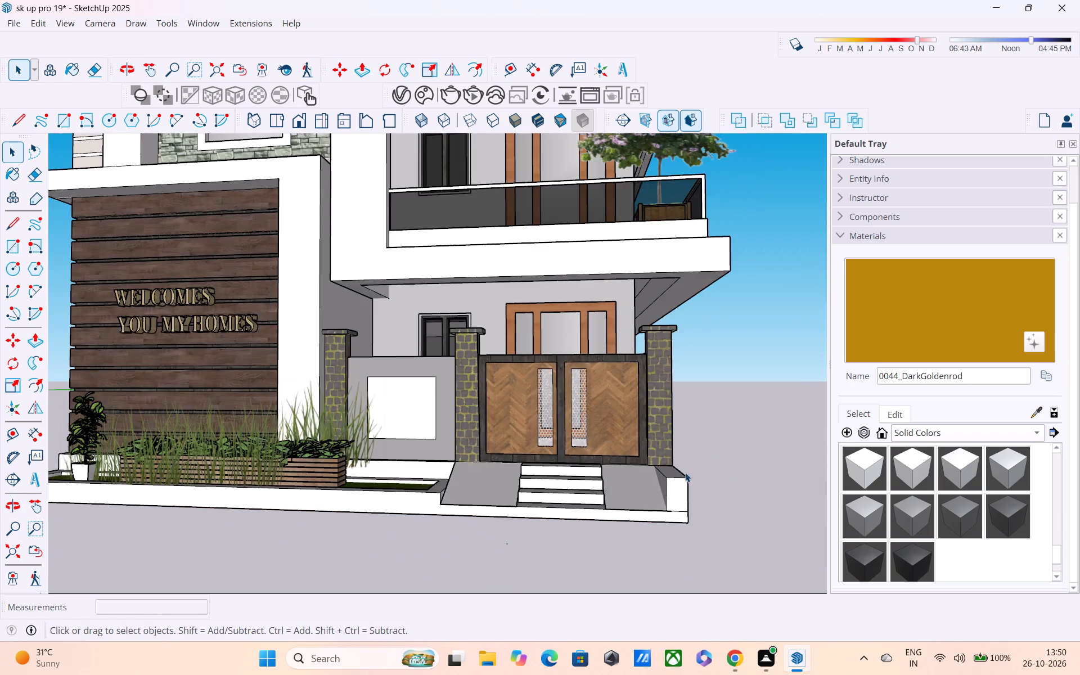
scroll(685, 472, down, 5)
middle_drag(592, 499, 584, 502)
scroll(586, 501, up, 1)
key(ctrl+s)
scroll(582, 505, down, 4)
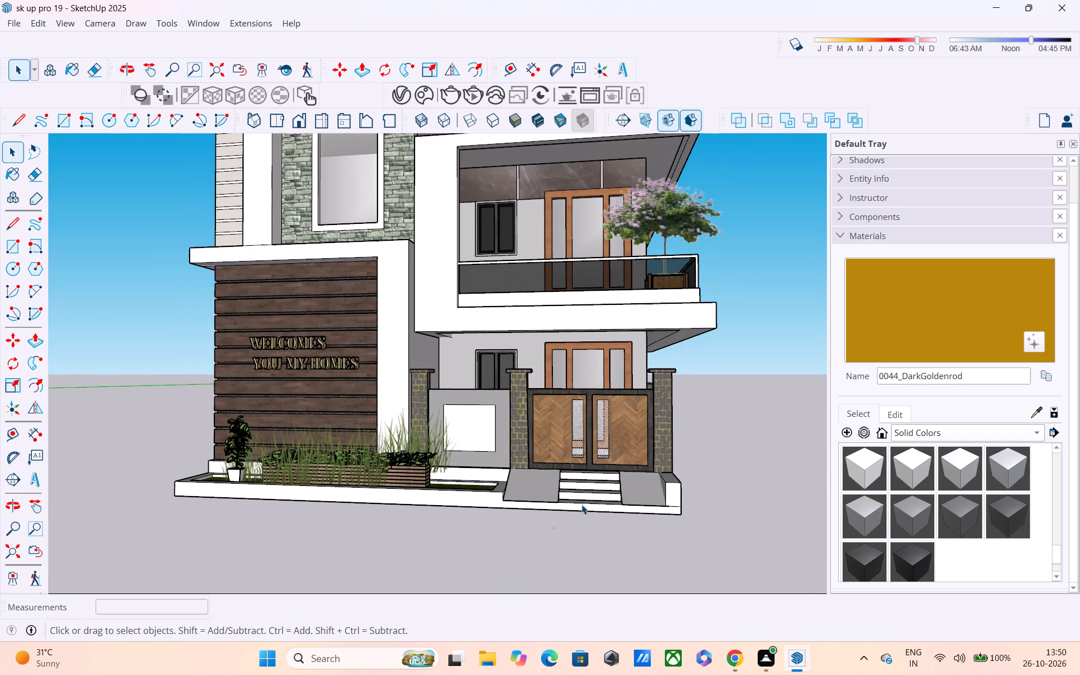
key(ctrl+s)
key(ctrl+s)
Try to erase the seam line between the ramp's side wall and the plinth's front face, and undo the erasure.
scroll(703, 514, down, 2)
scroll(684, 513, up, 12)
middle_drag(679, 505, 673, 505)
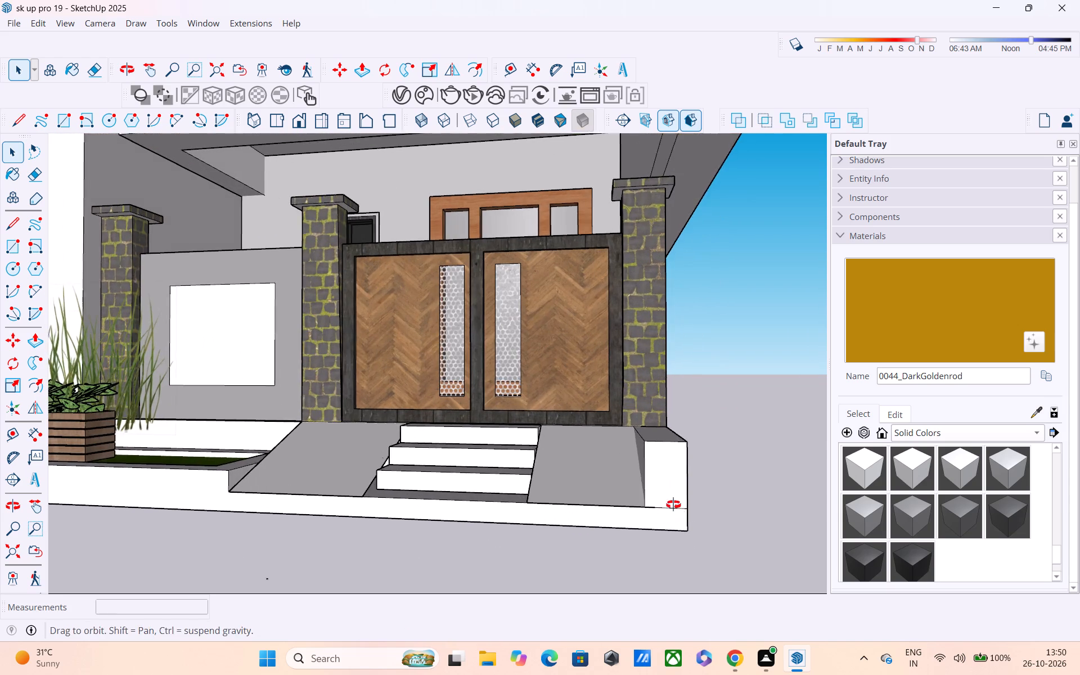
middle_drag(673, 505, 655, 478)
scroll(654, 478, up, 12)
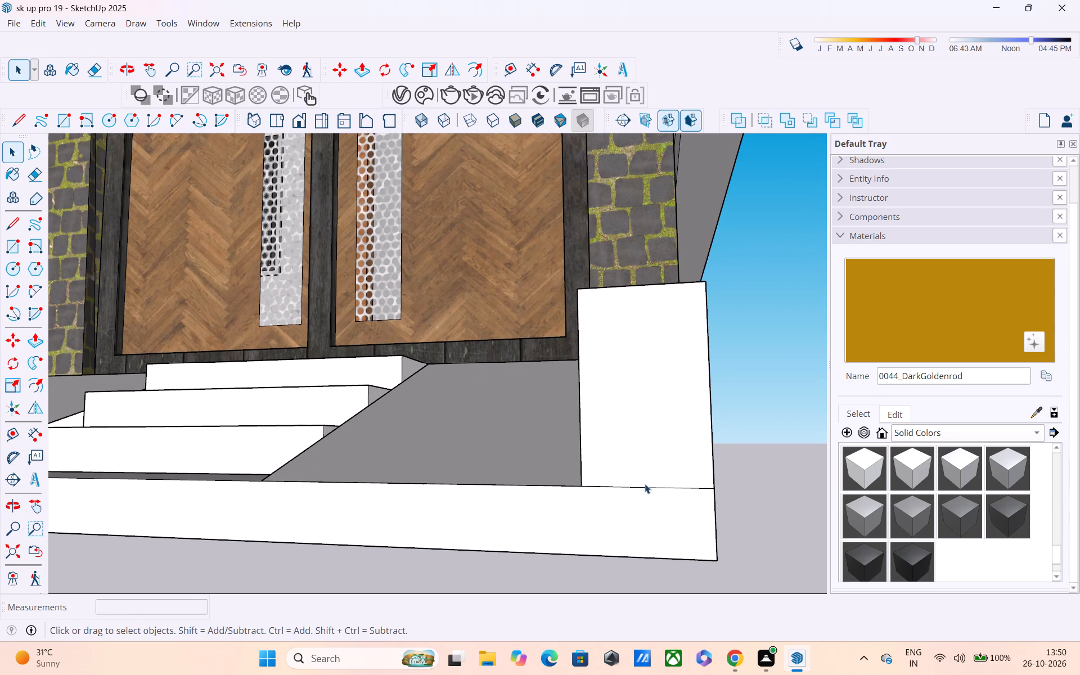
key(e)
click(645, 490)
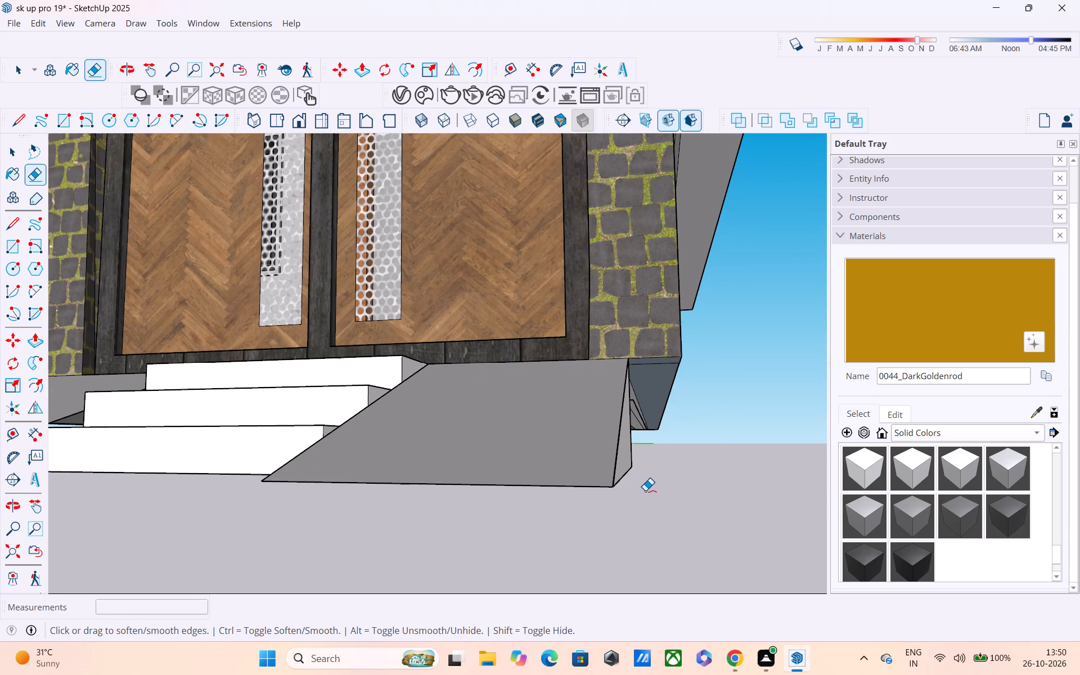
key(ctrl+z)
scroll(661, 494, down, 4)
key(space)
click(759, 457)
Examine the entrance ramps, steps, side wall and planter up close and the whole house from the front corner and above.
scroll(748, 468, down, 1)
scroll(630, 516, down, 5)
scroll(630, 515, up, 1)
middle_drag(631, 513, 377, 517)
scroll(360, 514, up, 5)
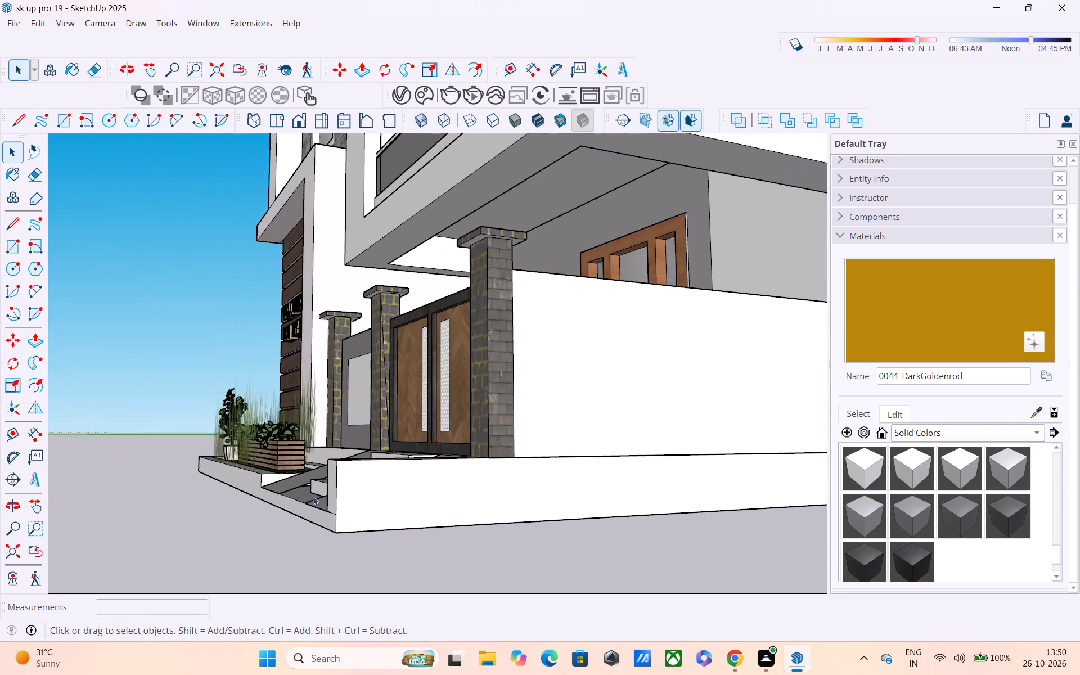
scroll(313, 496, up, 13)
scroll(377, 479, up, 1)
middle_drag(478, 492, 531, 535)
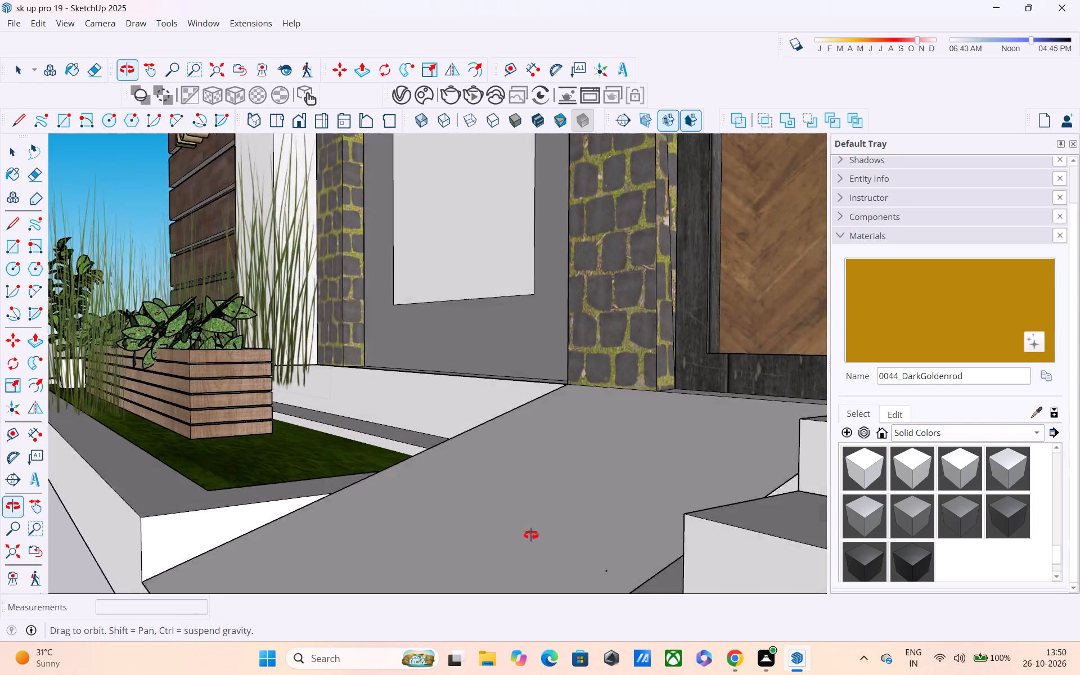
middle_drag(531, 535, 607, 424)
scroll(606, 407, down, 13)
middle_drag(575, 451, 592, 541)
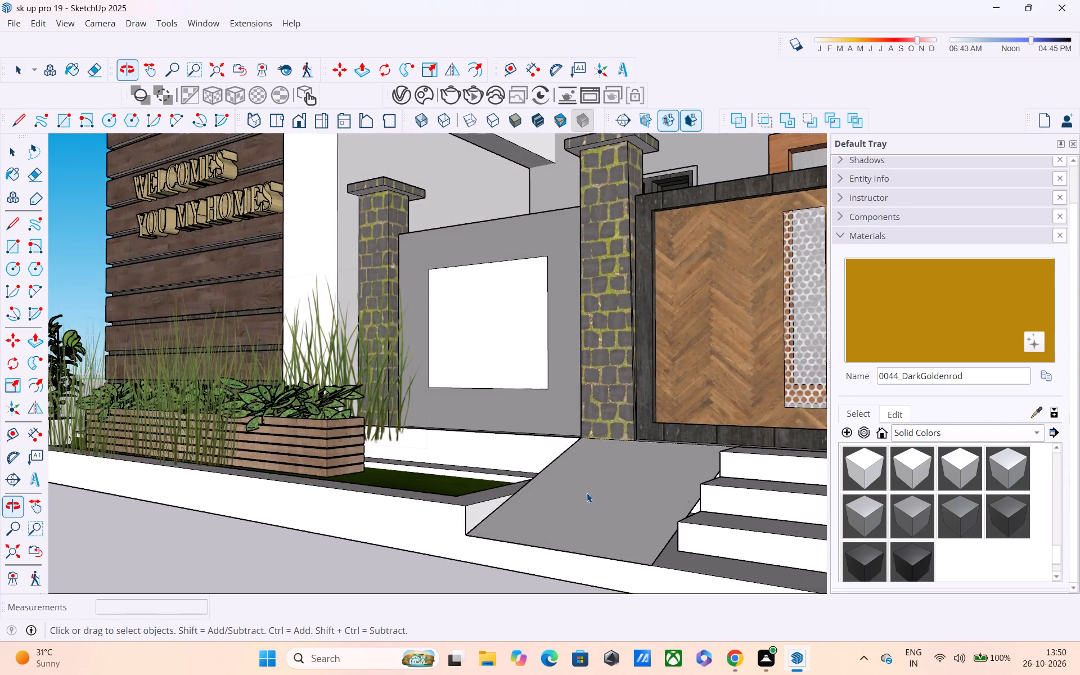
scroll(564, 424, down, 12)
shift+middle_drag(556, 423, 379, 424)
scroll(379, 424, up, 1)
scroll(382, 420, down, 4)
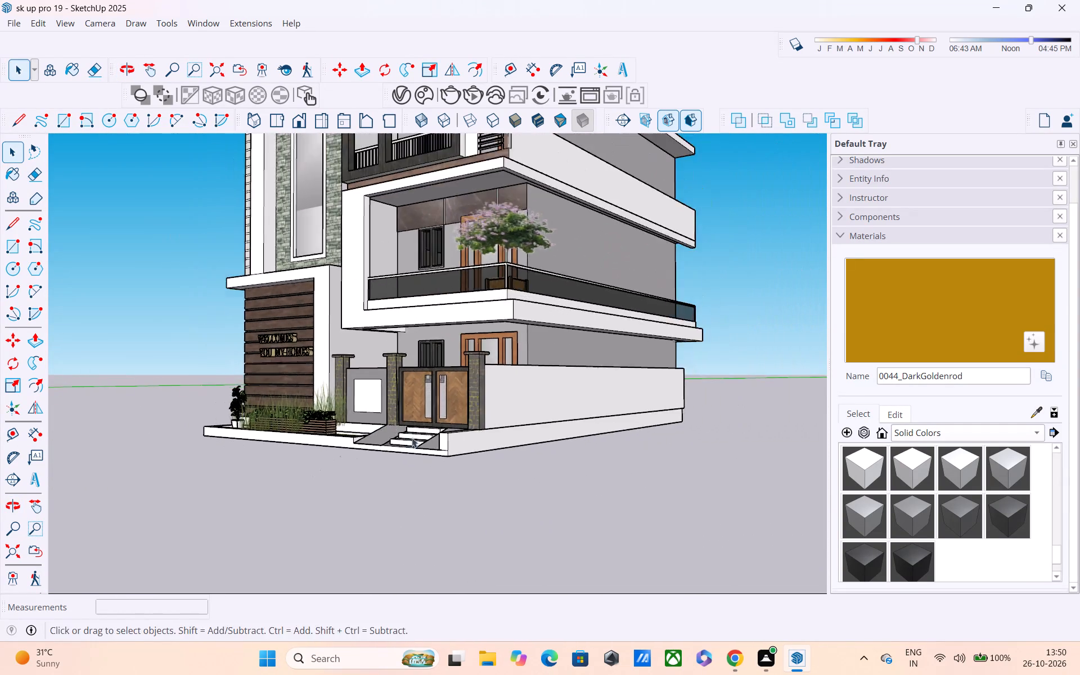
middle_drag(417, 440, 536, 461)
scroll(539, 454, up, 1)
scroll(539, 451, down, 4)
scroll(537, 449, up, 1)
middle_drag(537, 457, 456, 532)
scroll(461, 483, down, 2)
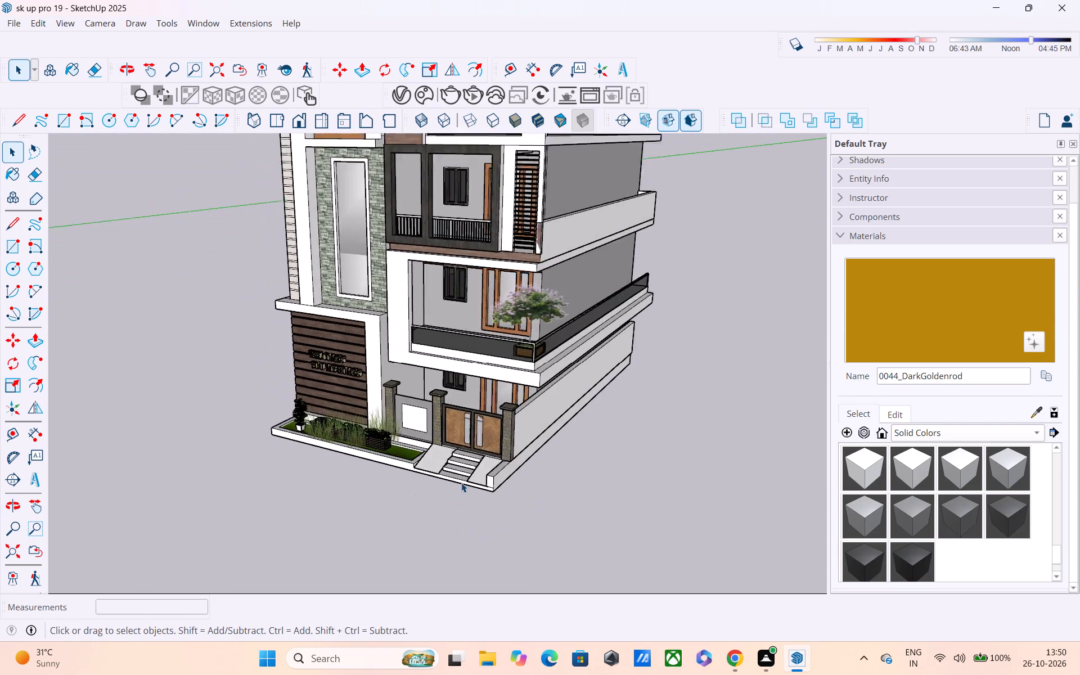
scroll(461, 483, down, 3)
Save the house model.
key(ctrl+s)
scroll(461, 482, up, 1)
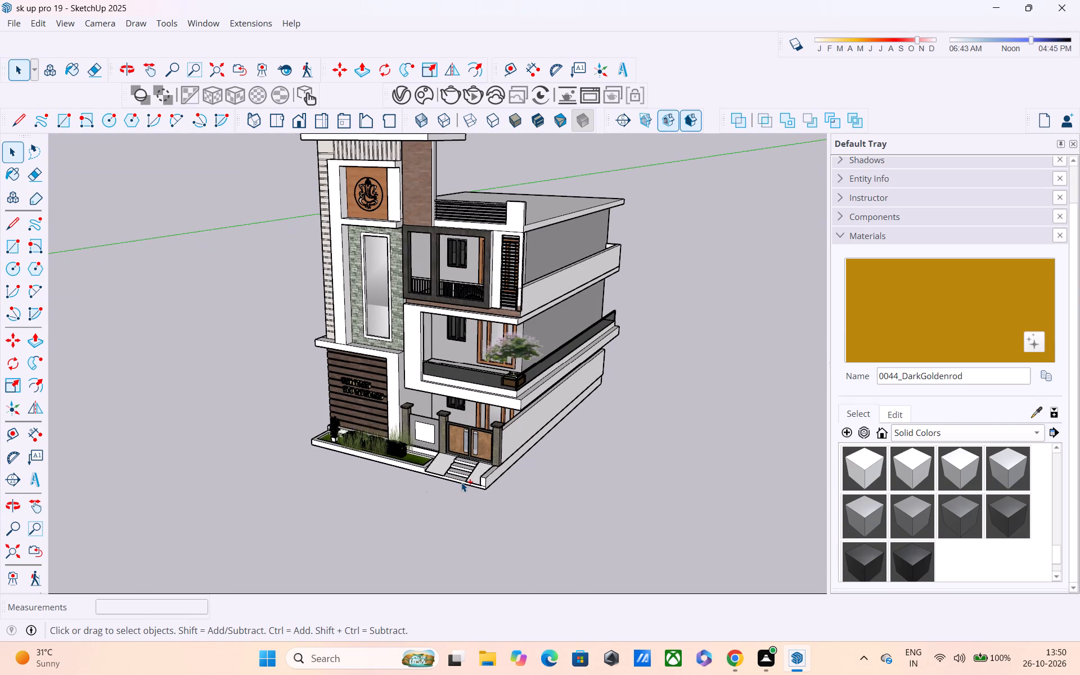
key(ctrl+s)
scroll(442, 438, down, 3)
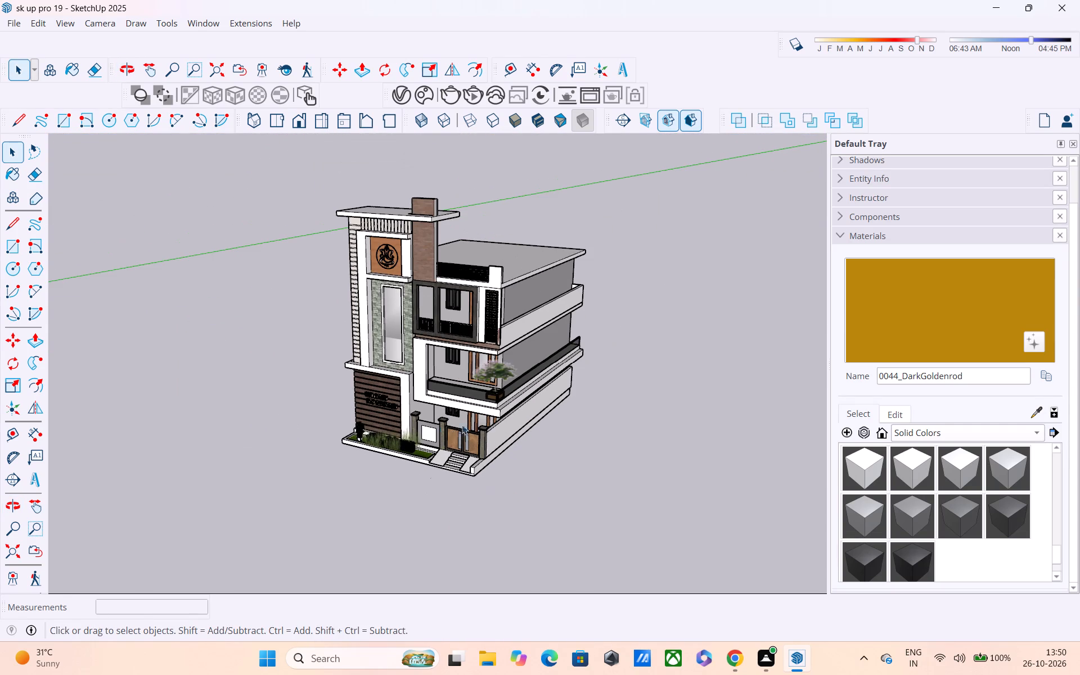
Examine the front facade around the tall stone-framed window and the first-floor balcony up close.
middle_drag(505, 400, 439, 392)
scroll(440, 390, up, 6)
scroll(398, 341, up, 4)
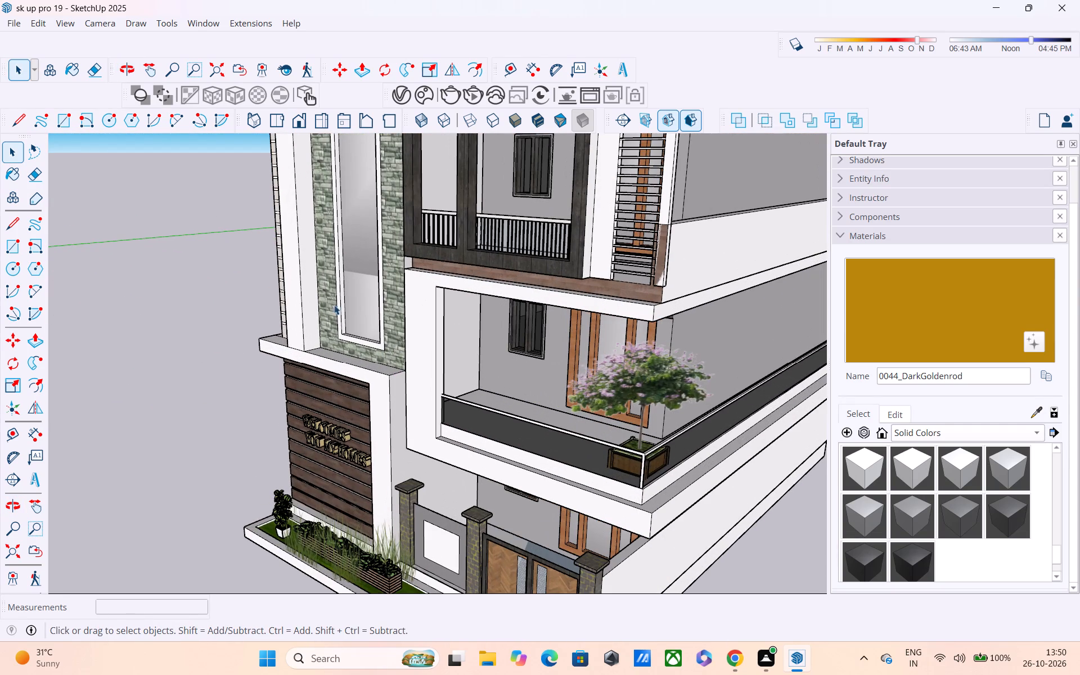